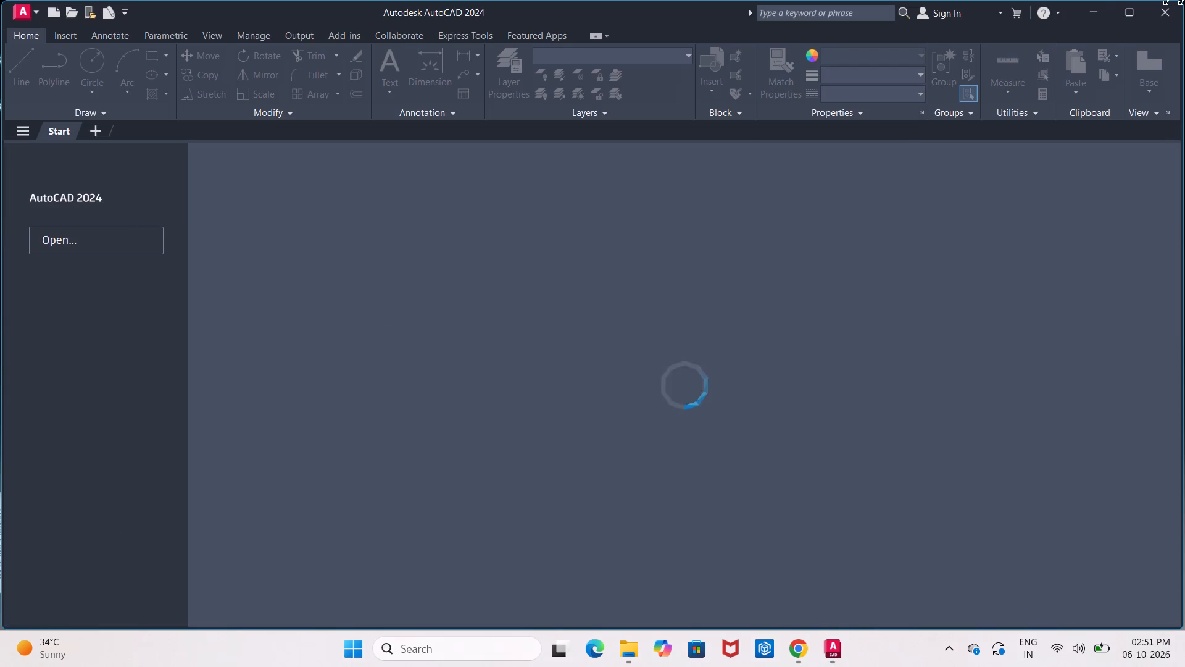
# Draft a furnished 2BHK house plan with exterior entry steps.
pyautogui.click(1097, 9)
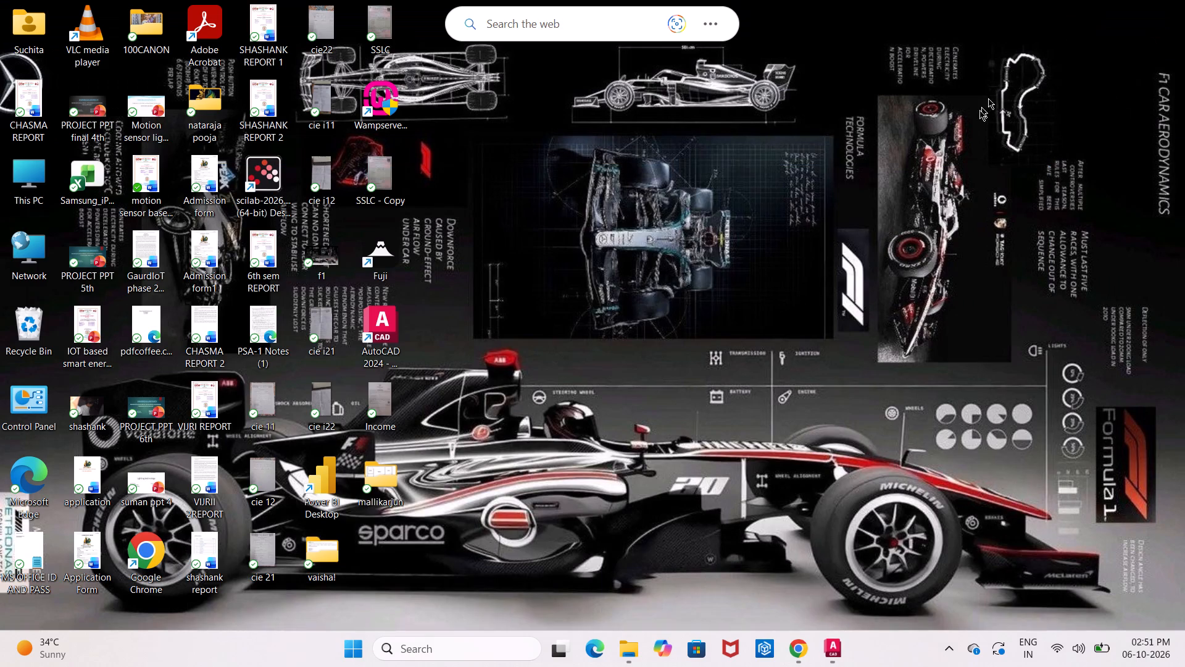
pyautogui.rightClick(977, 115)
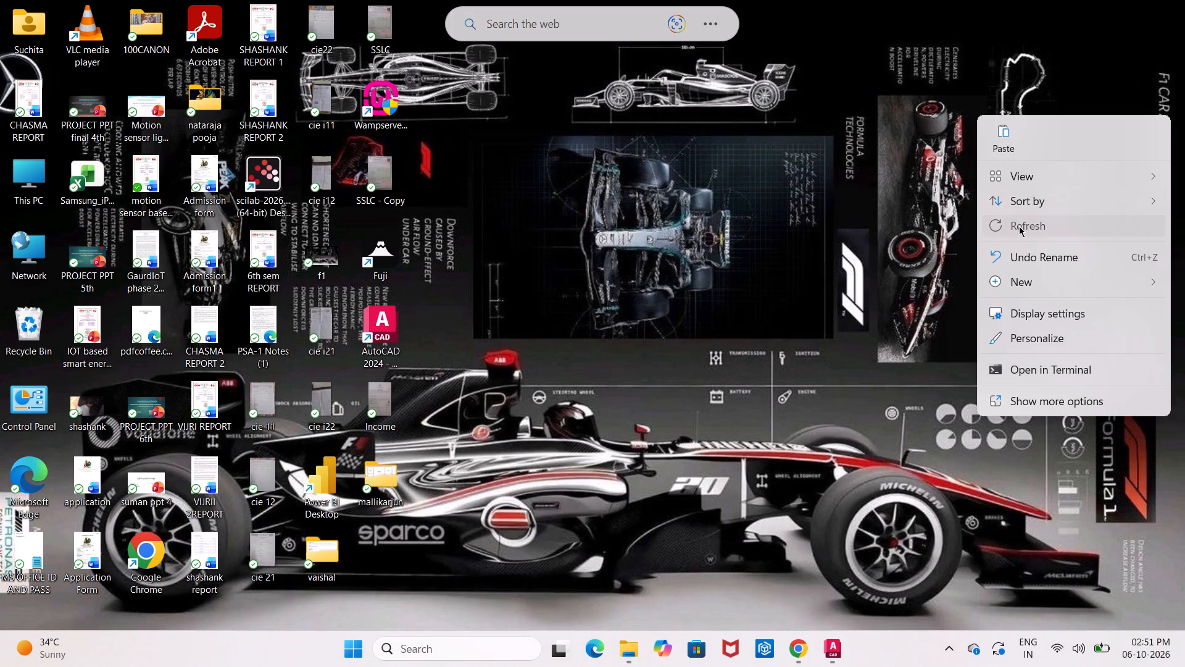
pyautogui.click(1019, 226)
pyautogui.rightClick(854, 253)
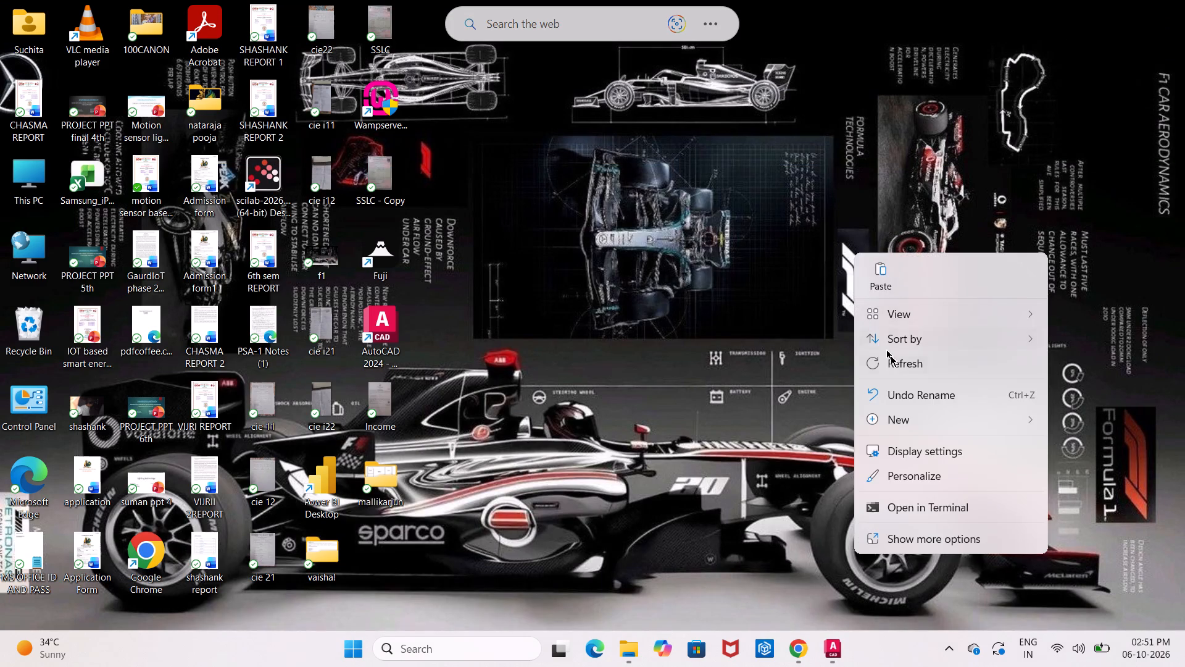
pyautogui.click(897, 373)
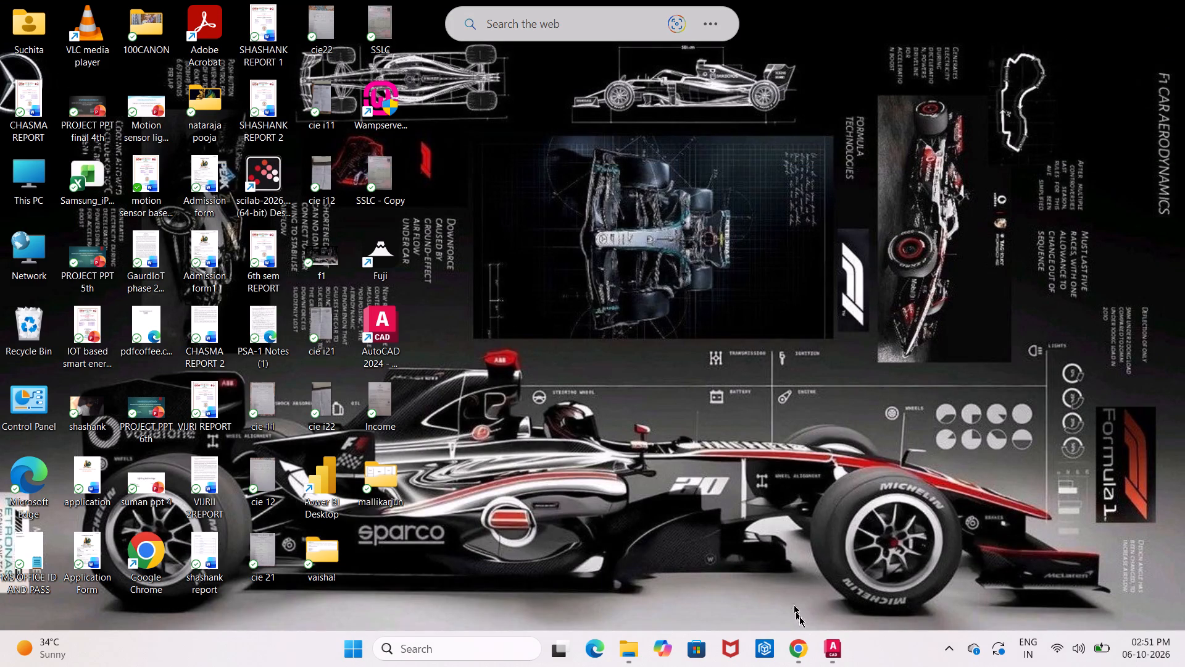
# Switch back to AutoCAD 2024 and create a new blank drawing.
pyautogui.click(839, 599)
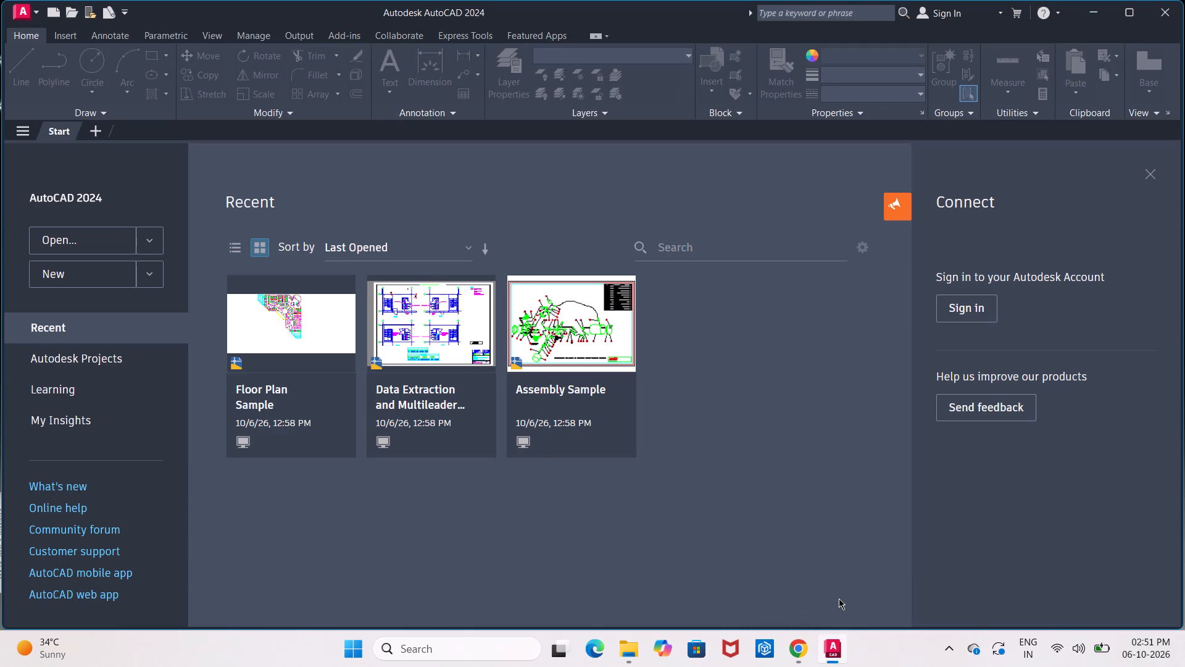
pyautogui.click(97, 274)
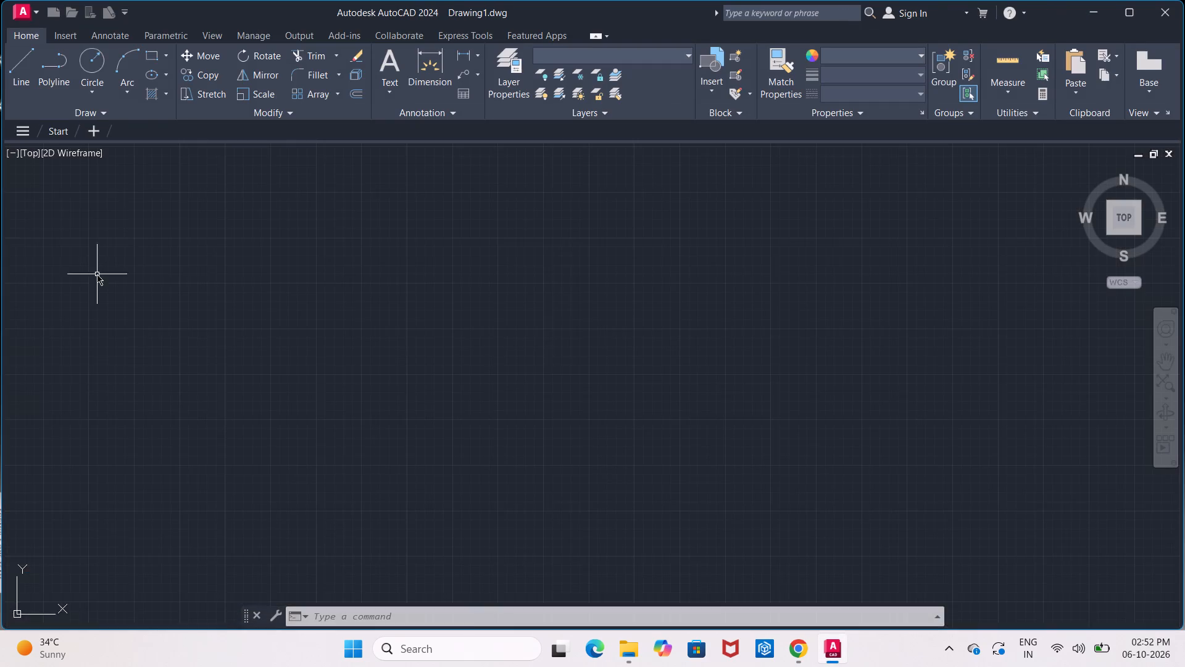
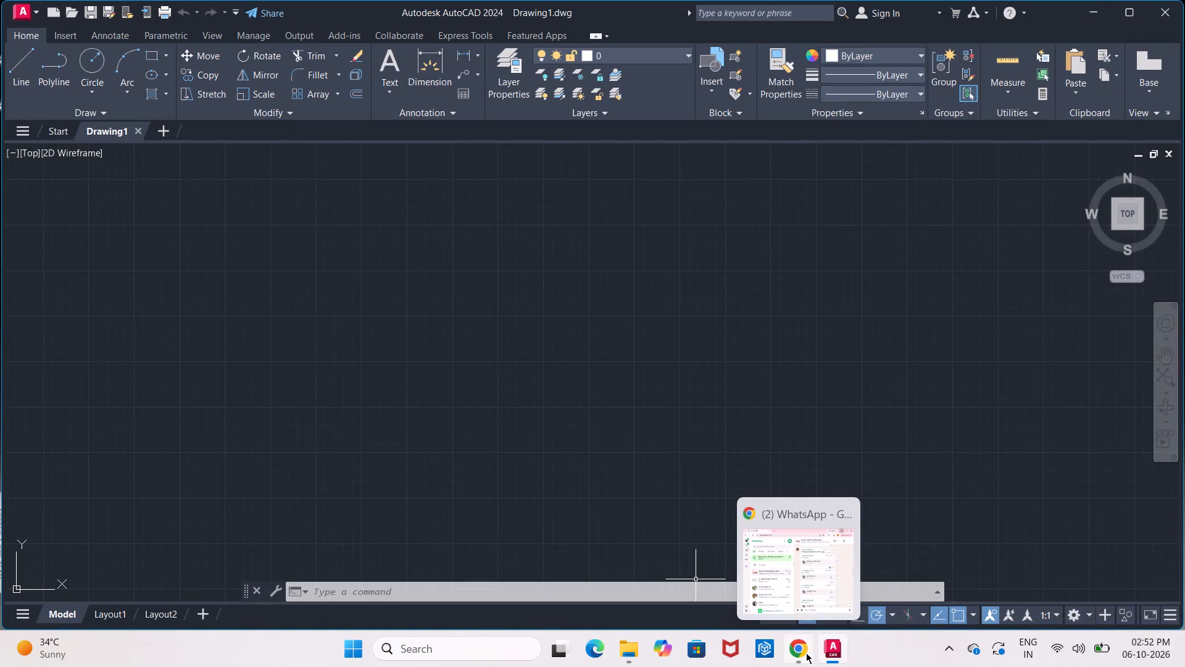
# Minimize the AutoCAD window and launch the Fuji application from the desktop.
pyautogui.click(1097, 8)
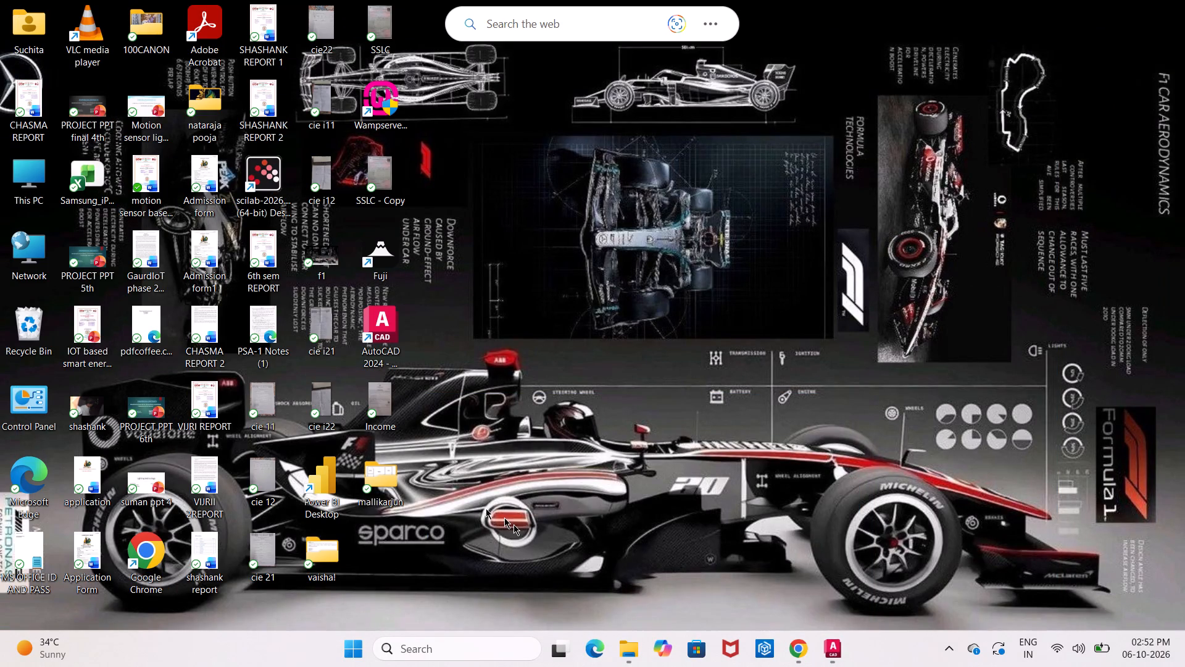
pyautogui.click(385, 252)
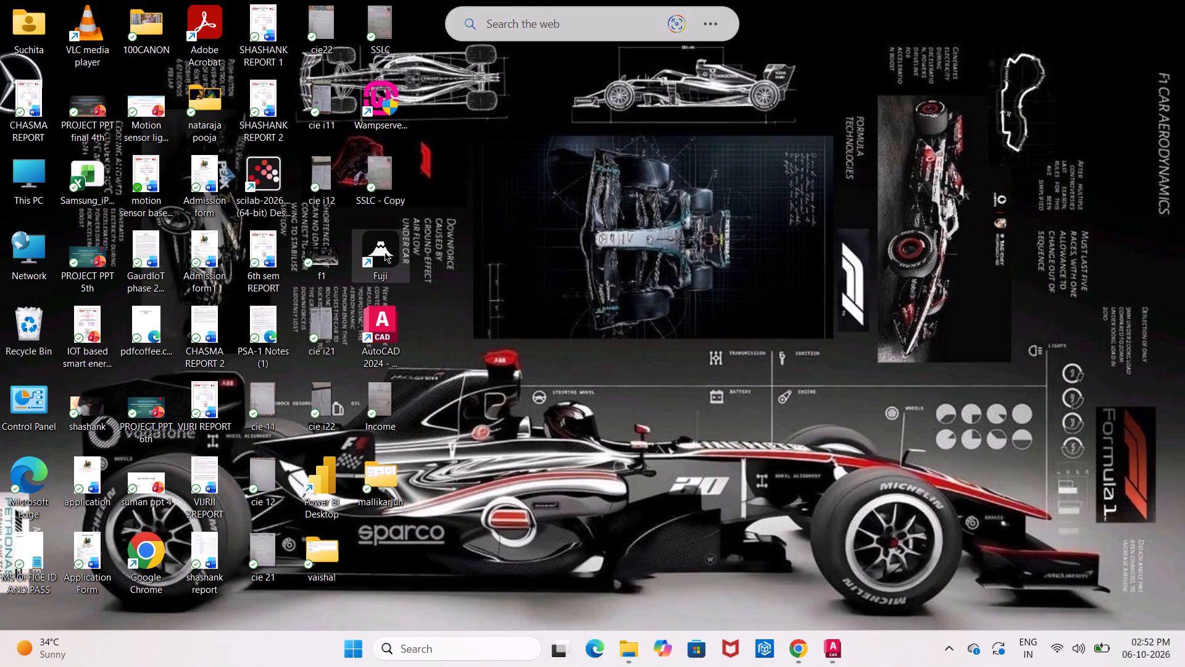
pyautogui.doubleClick(385, 252)
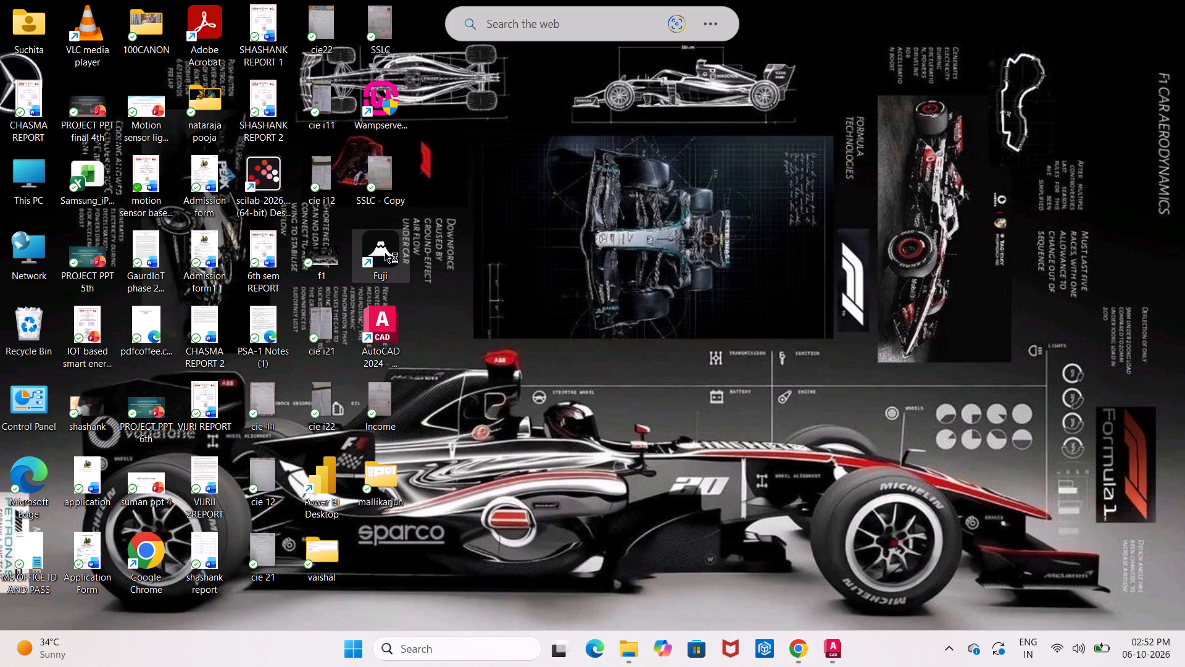
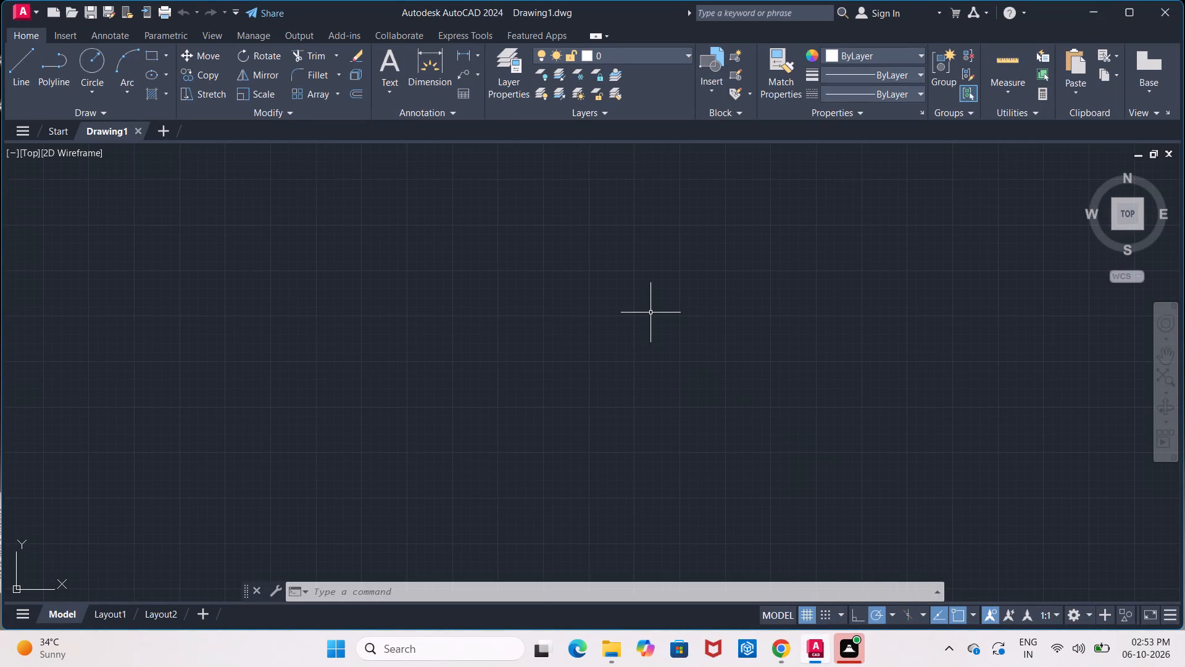
# Turn on command log file recording with LOGFILEON.
pyautogui.write('lo')
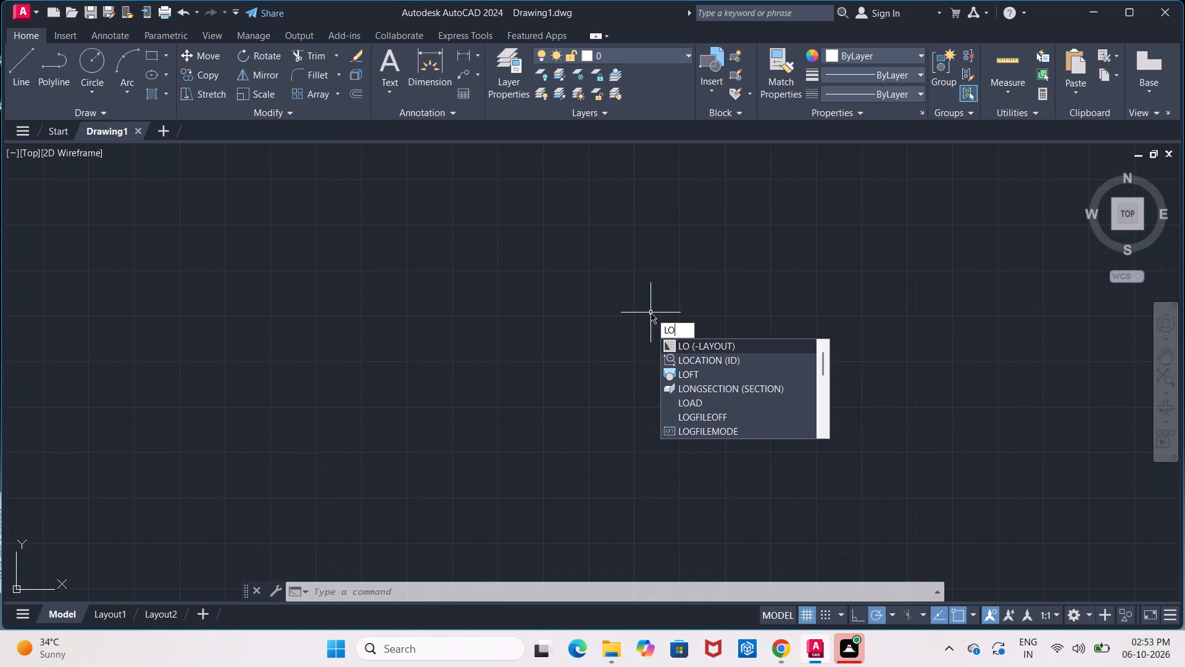
pyautogui.press('g')
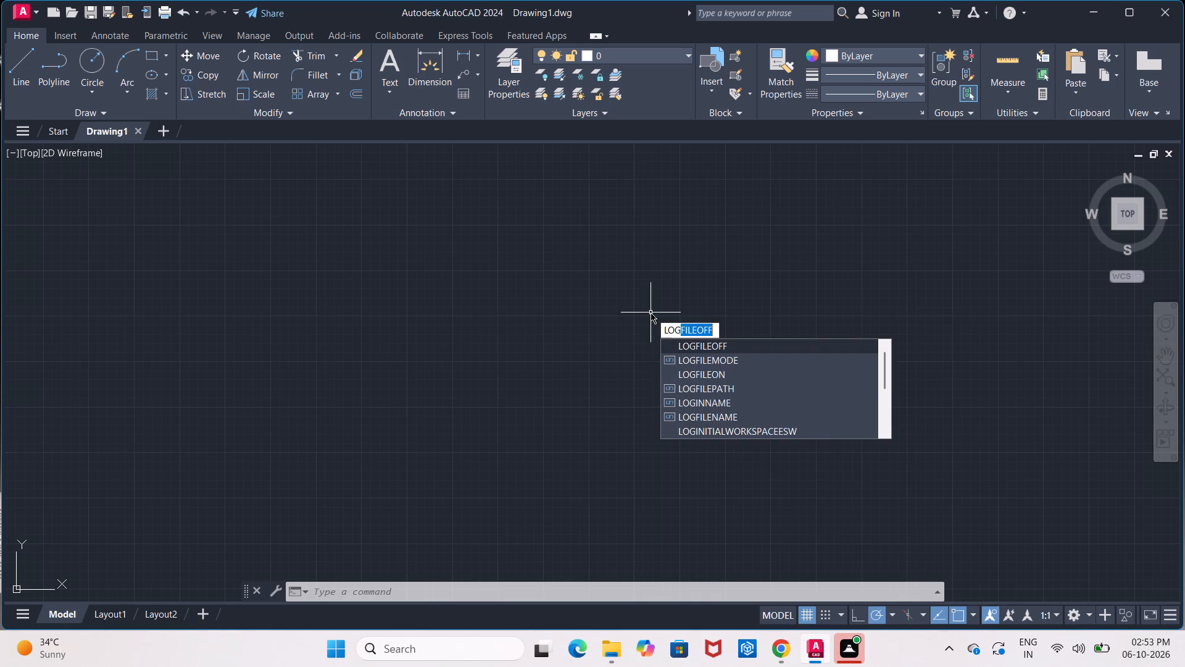
pyautogui.click(705, 376)
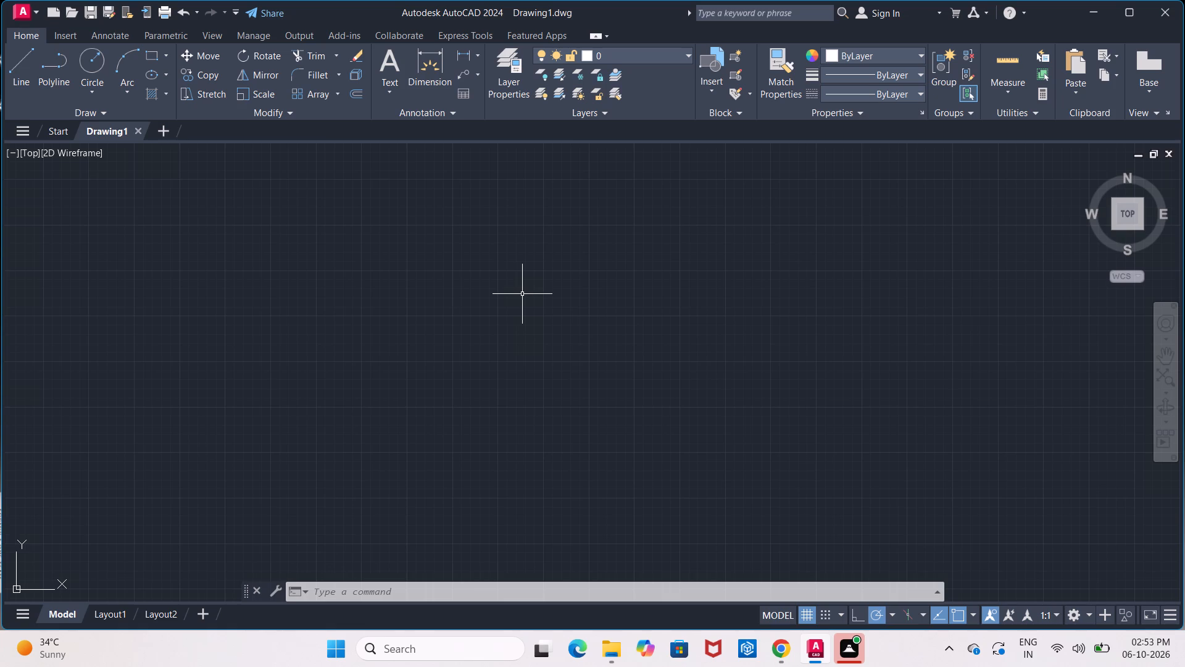
# Configure the drawing units to Architectural length with 0'-0 1/2" precision and an insertion scale of Inches.
pyautogui.write('un')
pyautogui.press('Return')
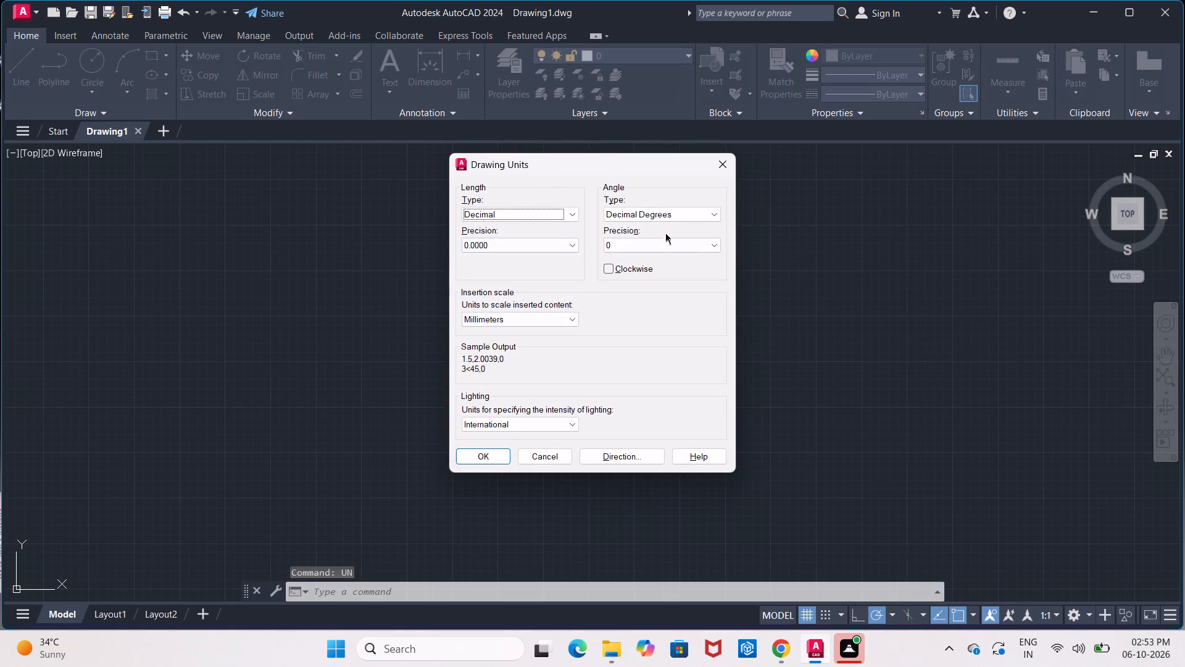
pyautogui.click(571, 214)
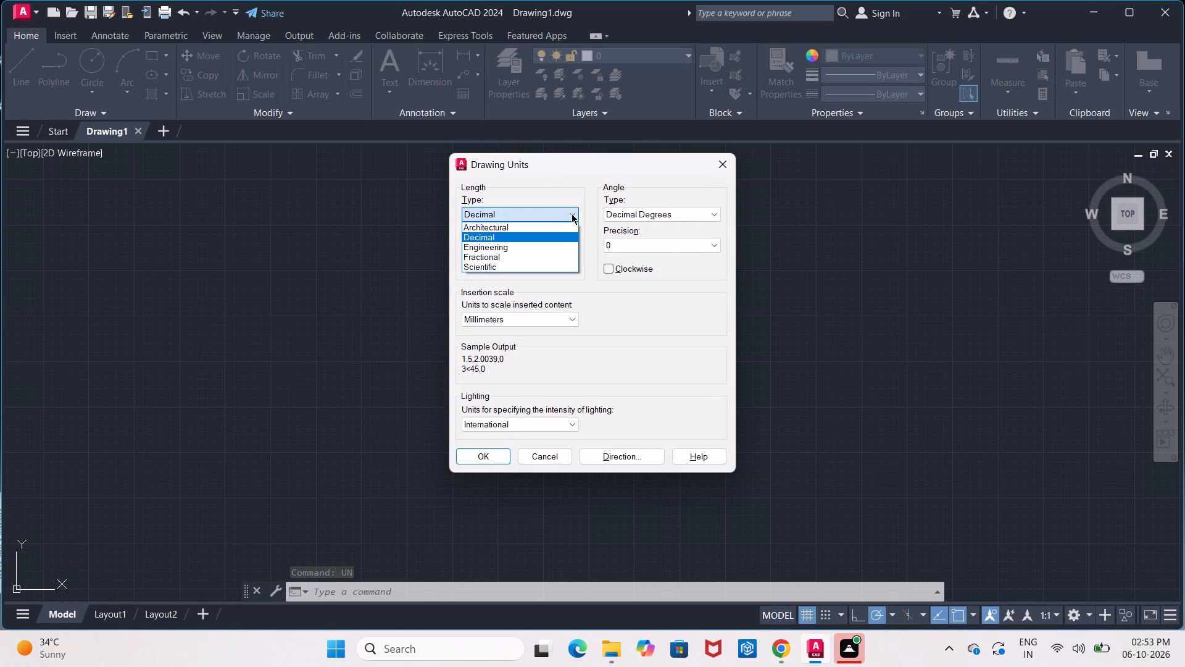
pyautogui.click(555, 227)
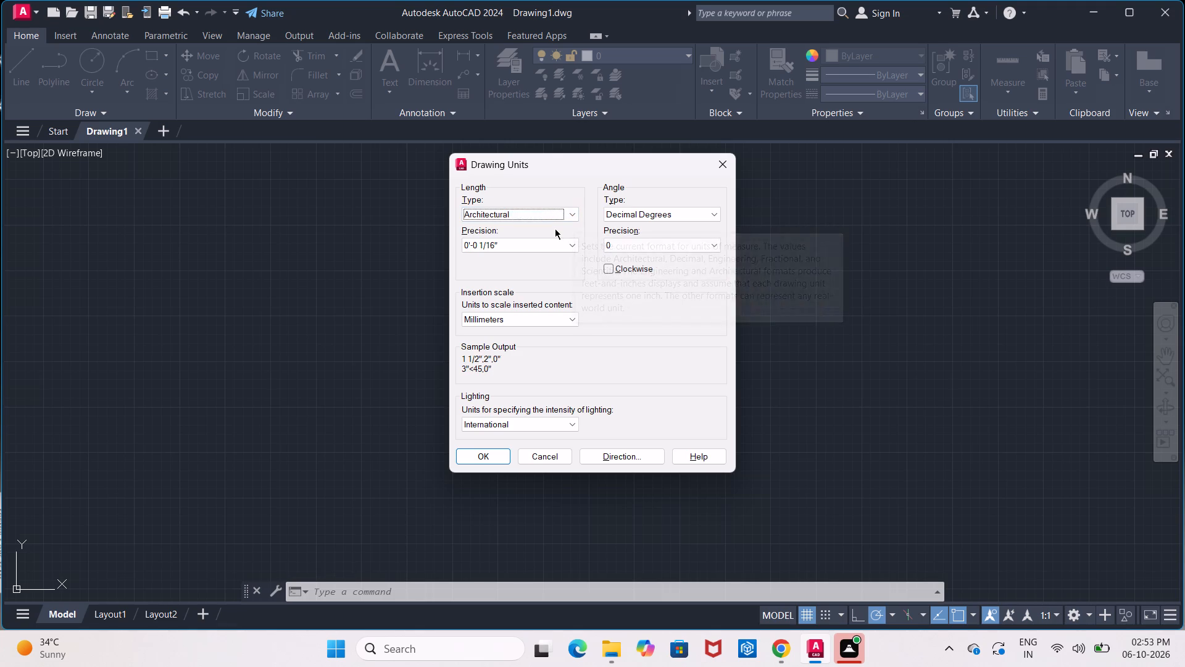
pyautogui.click(572, 243)
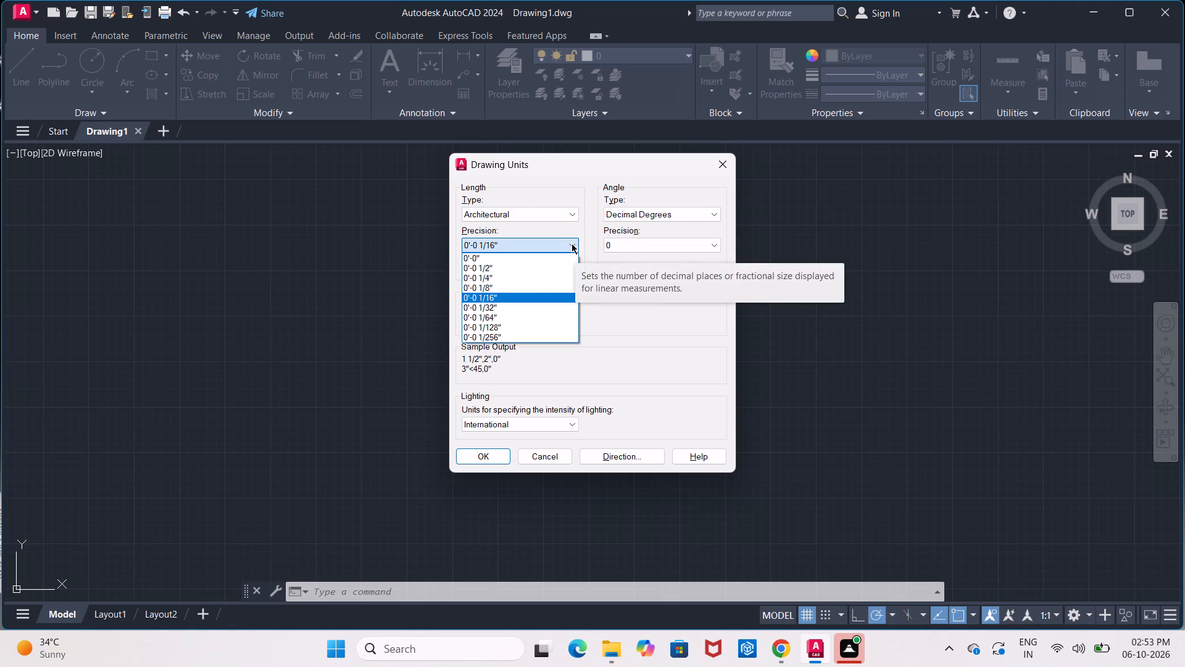
pyautogui.click(570, 269)
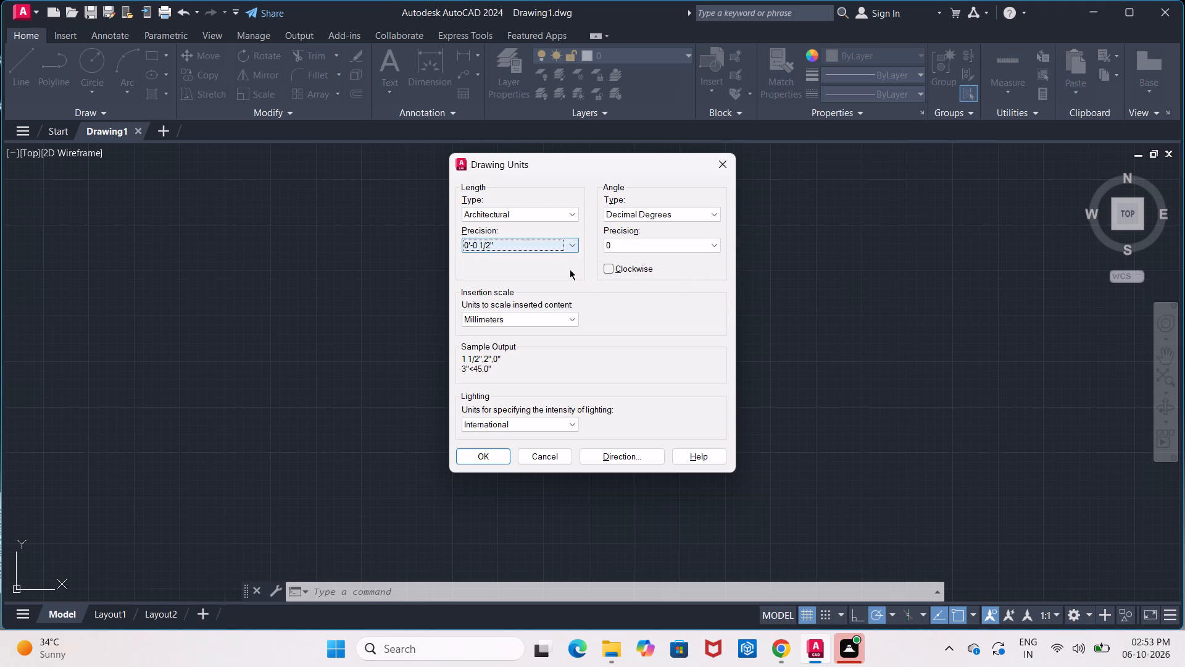
pyautogui.click(573, 319)
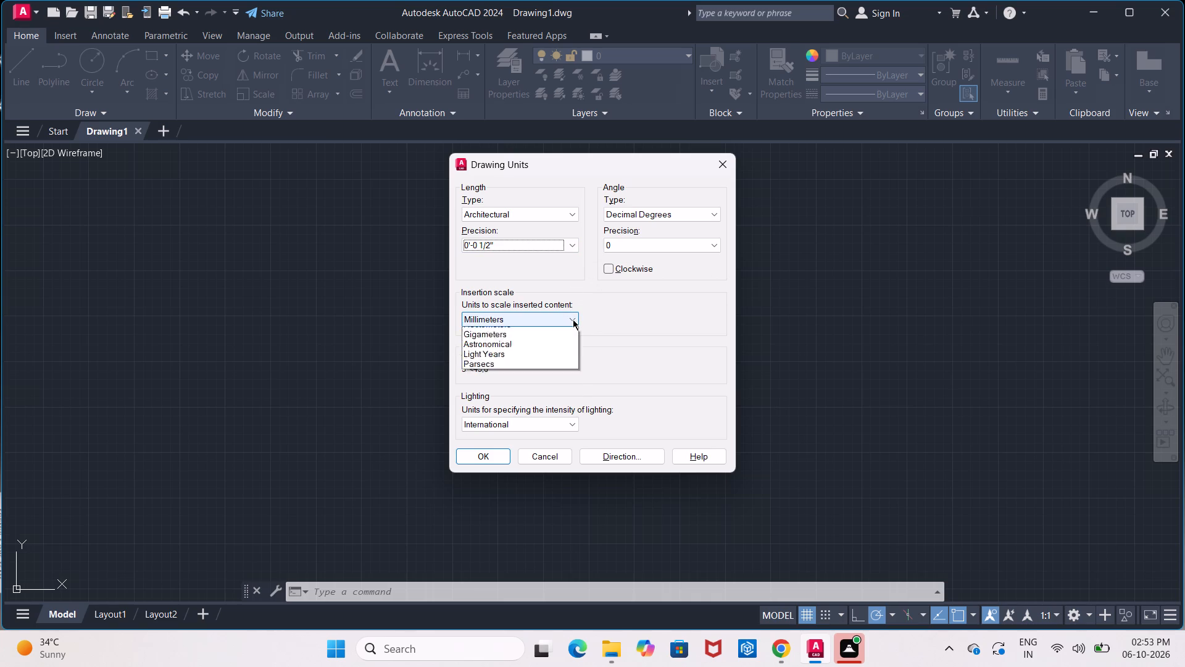
pyautogui.click(551, 345)
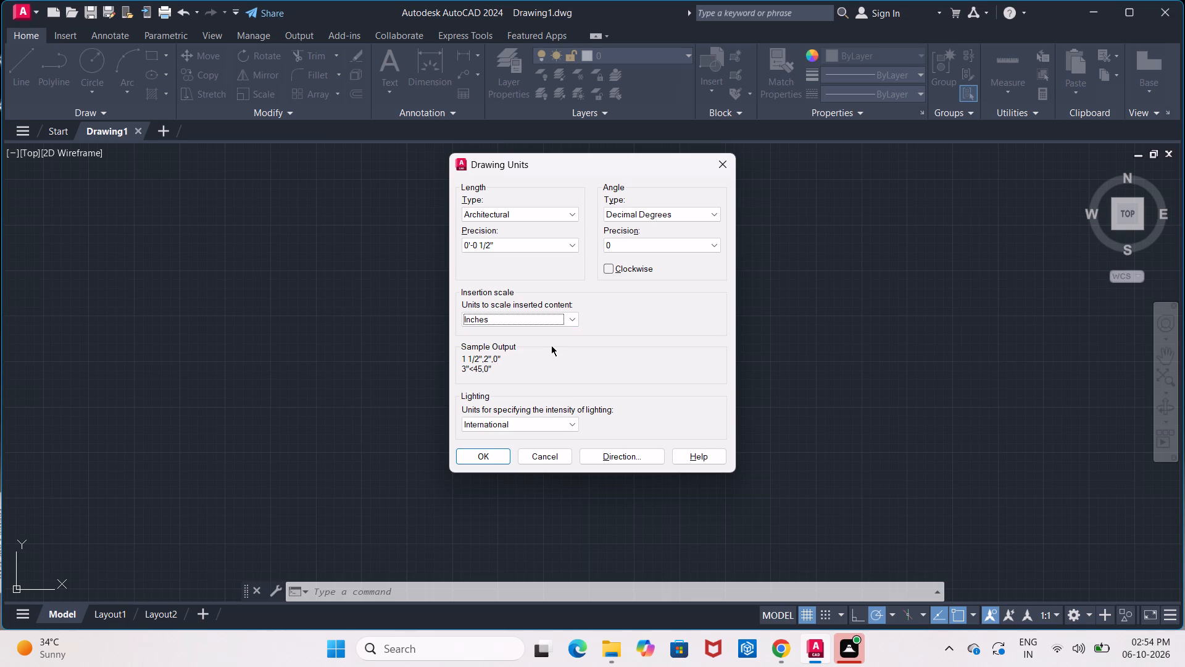
pyautogui.click(569, 417)
pyautogui.click(569, 417)
pyautogui.click(488, 456)
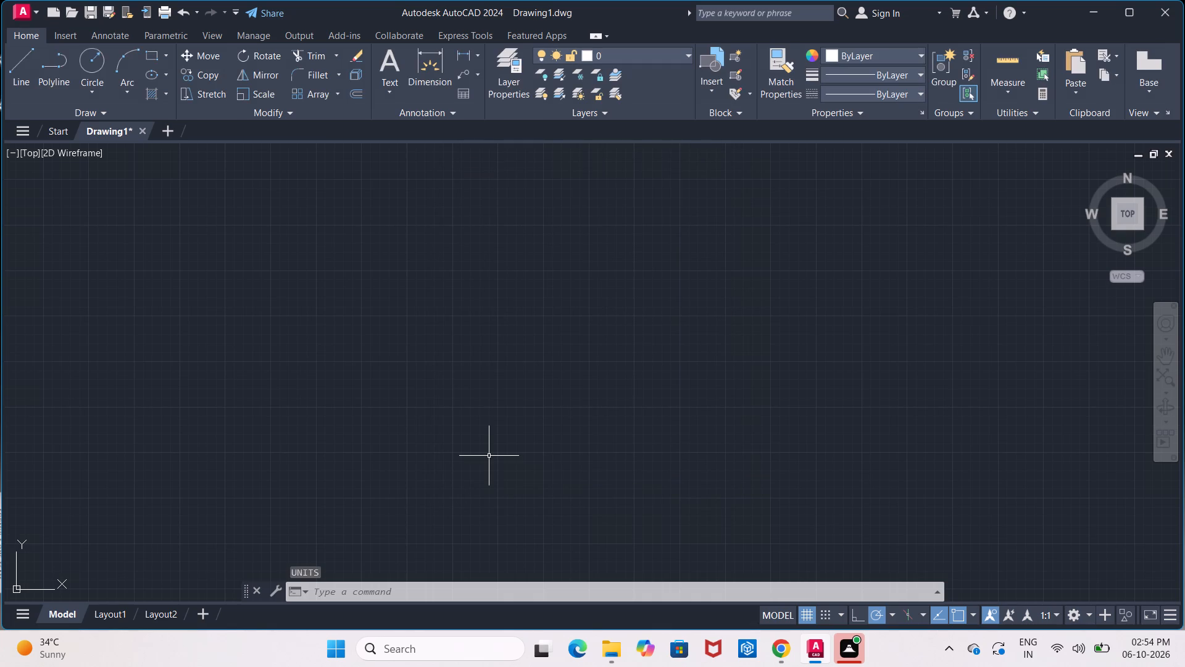
# Open the ISO-25 dimension style for modification and set its arrow size to 7'.
pyautogui.press('d')
pyautogui.press('Return')
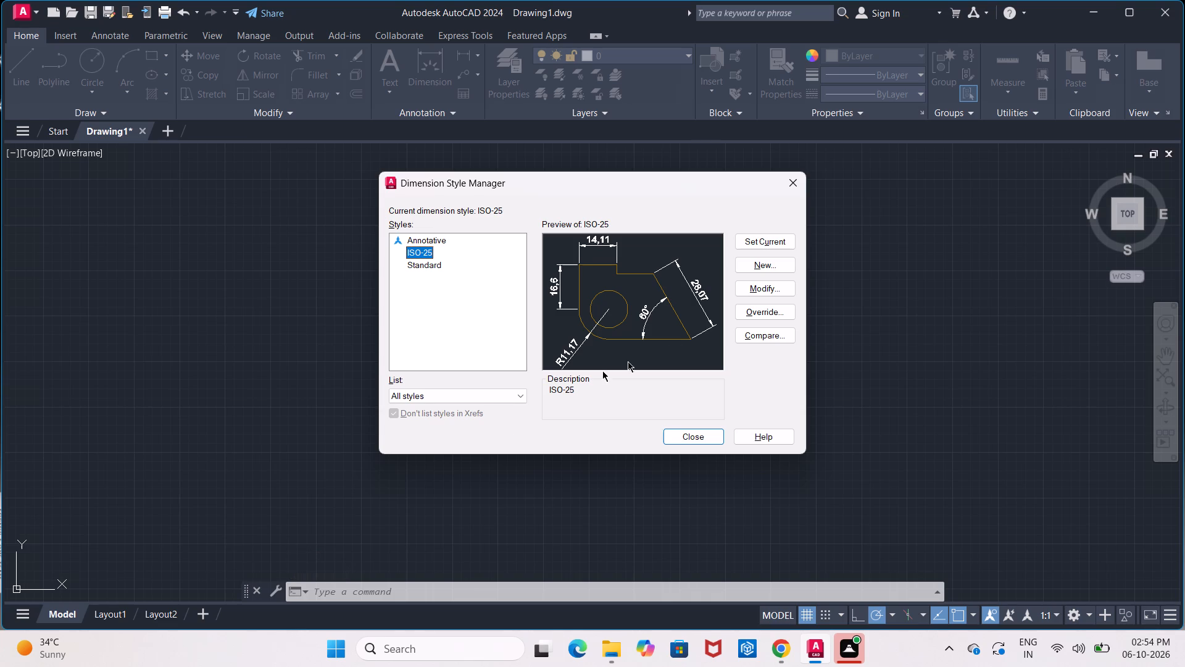
pyautogui.click(767, 289)
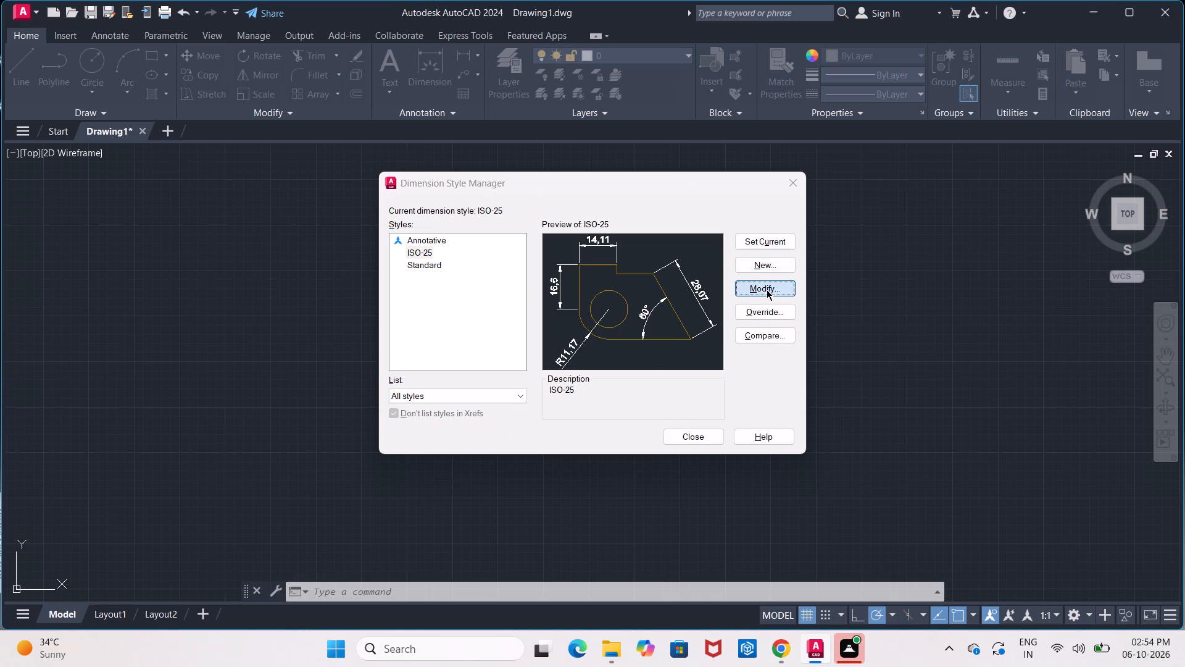
pyautogui.click(767, 290)
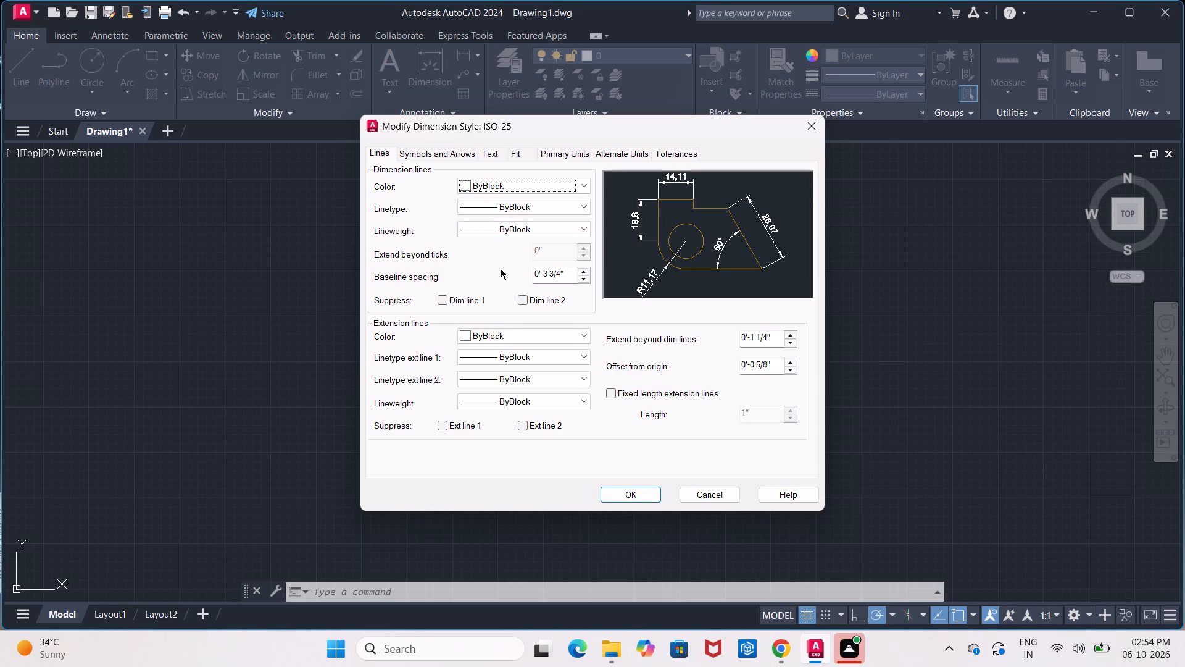
pyautogui.click(386, 155)
pyautogui.click(461, 156)
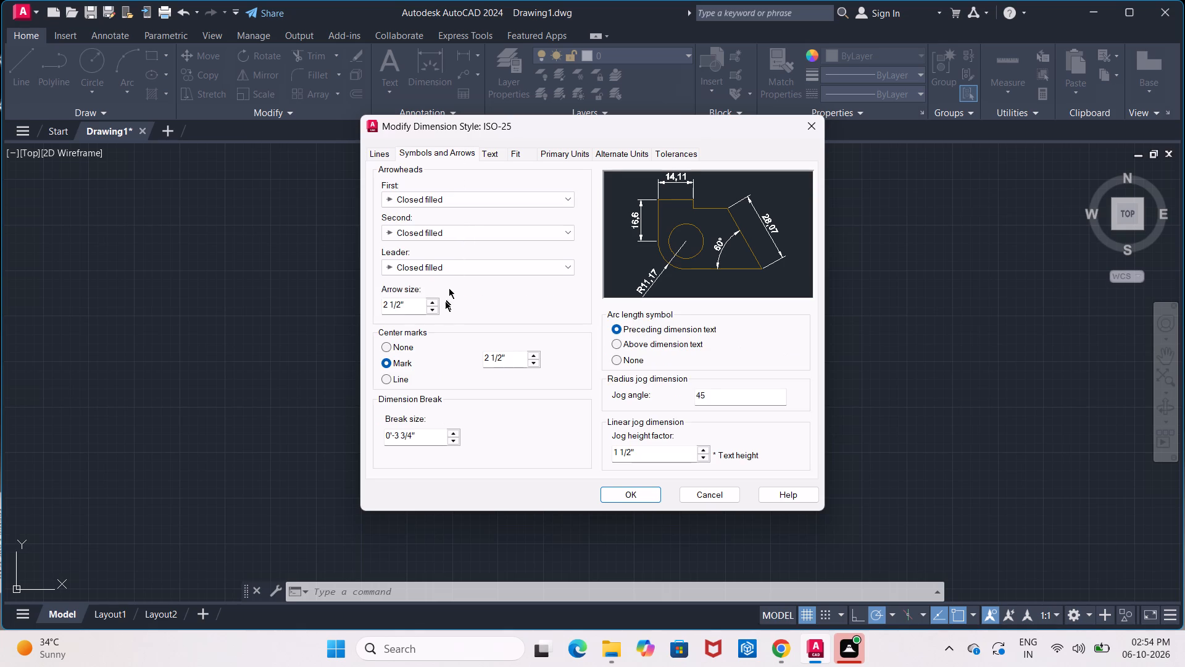
pyautogui.click(407, 303)
pyautogui.press('BackSpace')
pyautogui.press('BackSpace')
pyautogui.press('BackSpace')
pyautogui.press('BackSpace')
pyautogui.press('BackSpace')
pyautogui.press('BackSpace')
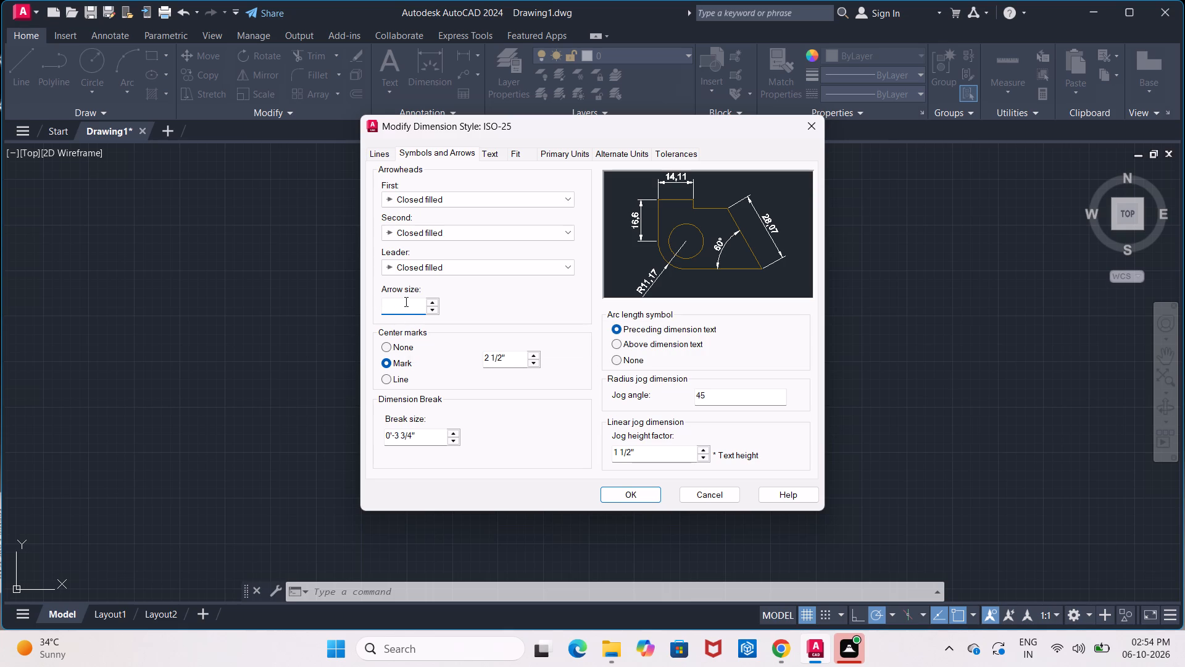
pyautogui.press('7')
pyautogui.press("'")
# Set the dimension break size of the ISO-25 style to 0'-0 1/8".
pyautogui.click(428, 441)
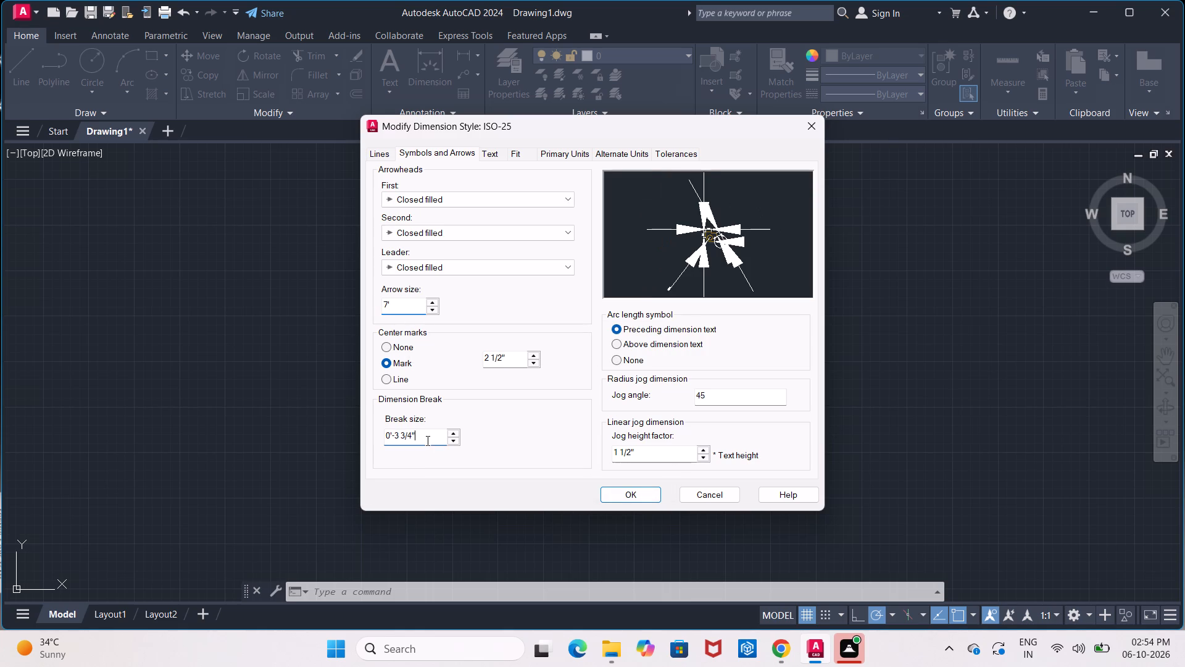
pyautogui.press('BackSpace')
pyautogui.press('BackSpace')
pyautogui.press('BackSpace')
pyautogui.press('BackSpace')
pyautogui.press('BackSpace')
pyautogui.press('BackSpace')
pyautogui.press('BackSpace')
pyautogui.press('BackSpace')
pyautogui.press('BackSpace')
pyautogui.press('0')
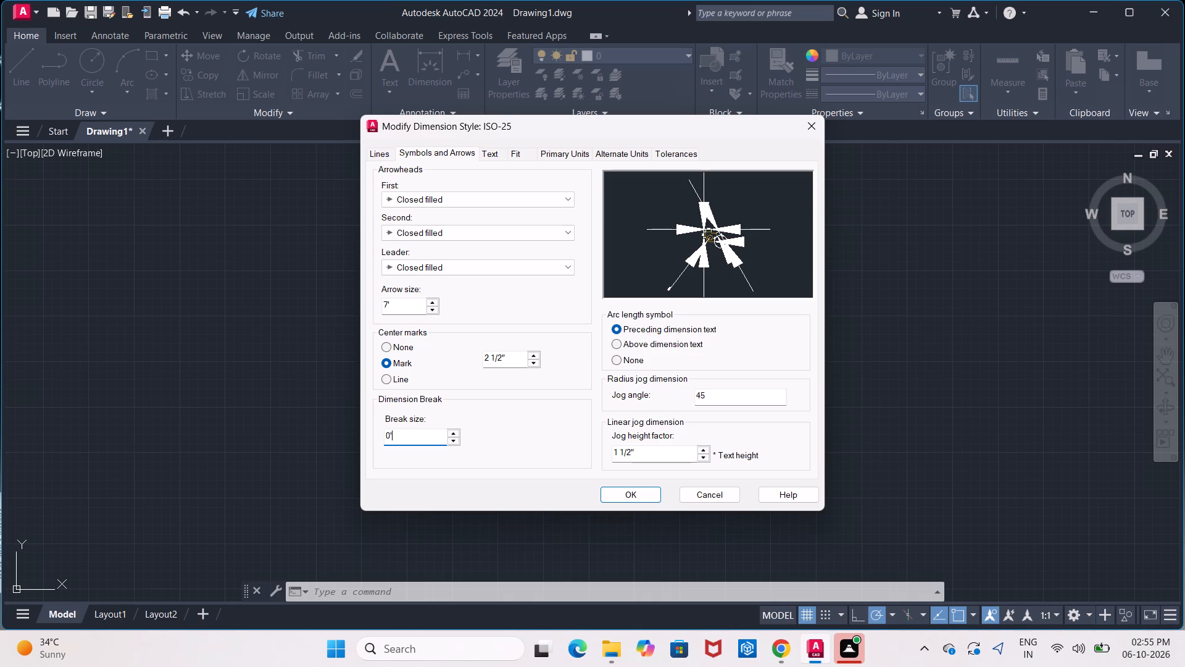
pyautogui.press("'")
pyautogui.press('-')
pyautogui.press('0')
pyautogui.write('1/')
pyautogui.press('8')
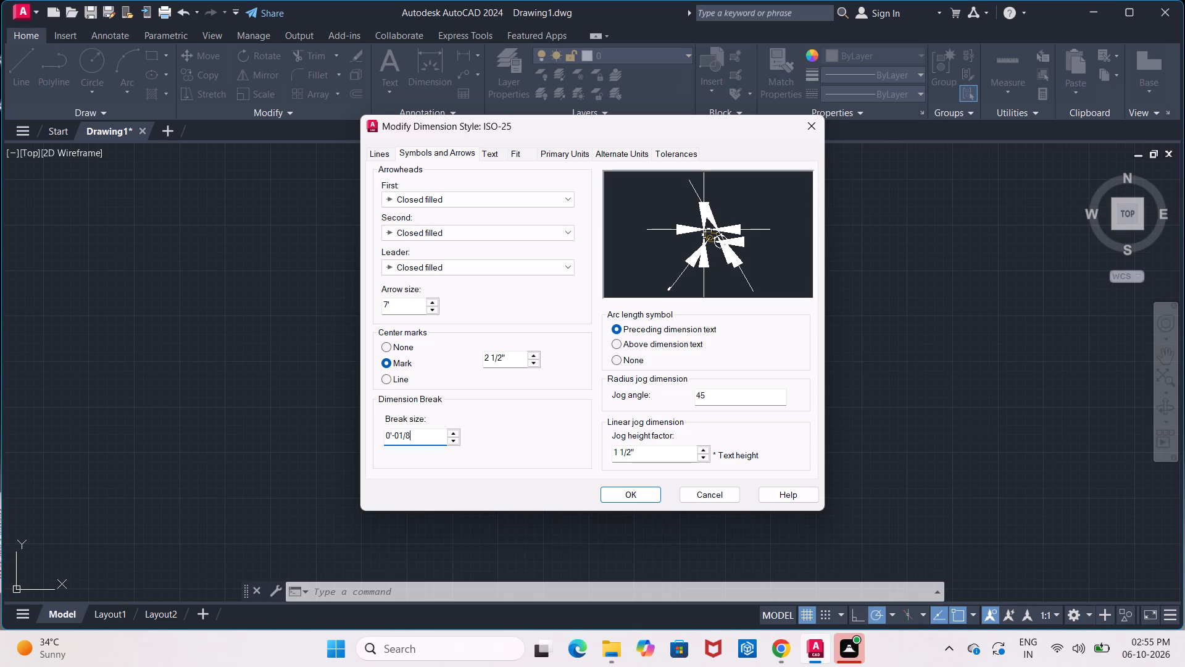
pyautogui.hotkey('shift', '"')
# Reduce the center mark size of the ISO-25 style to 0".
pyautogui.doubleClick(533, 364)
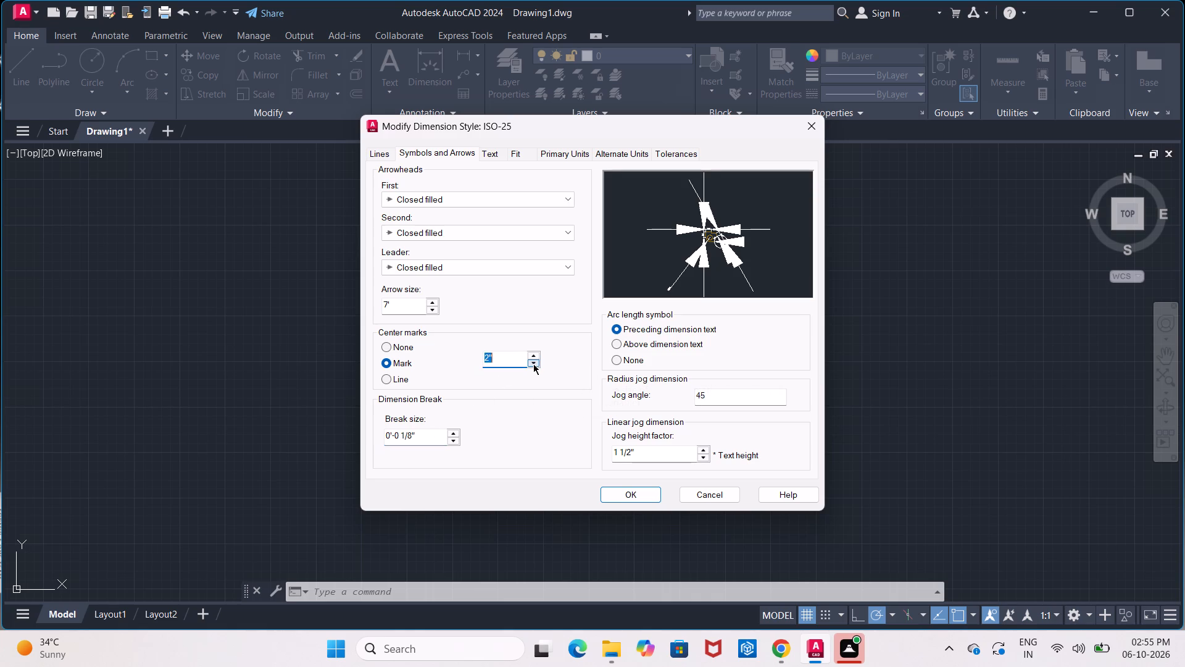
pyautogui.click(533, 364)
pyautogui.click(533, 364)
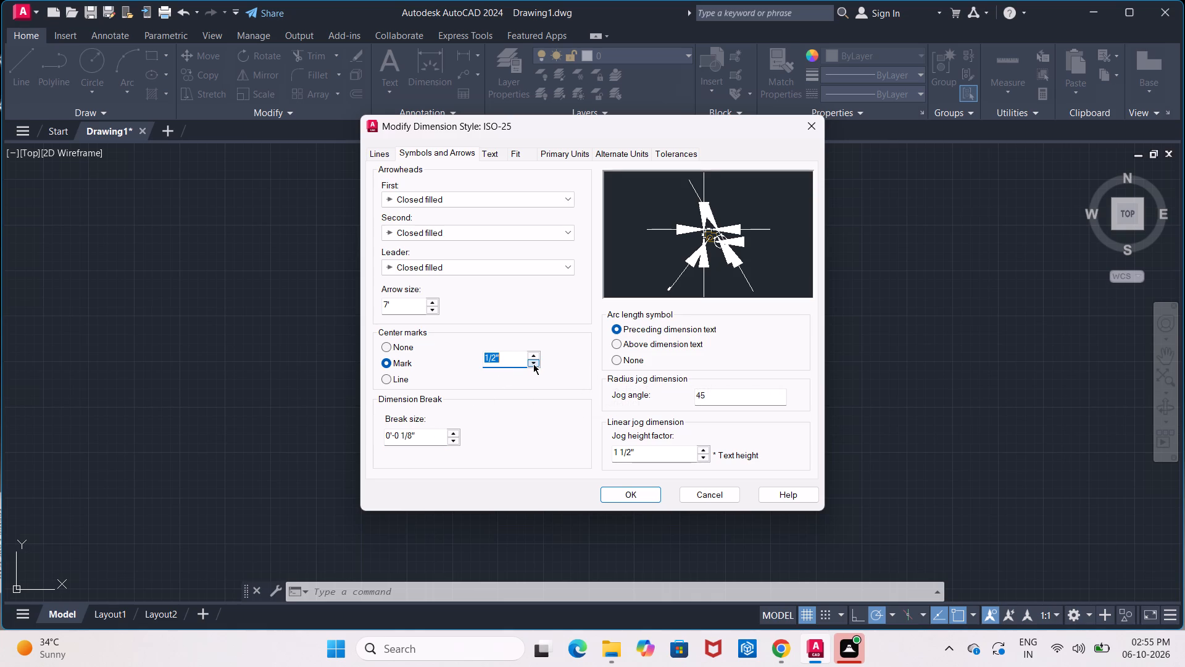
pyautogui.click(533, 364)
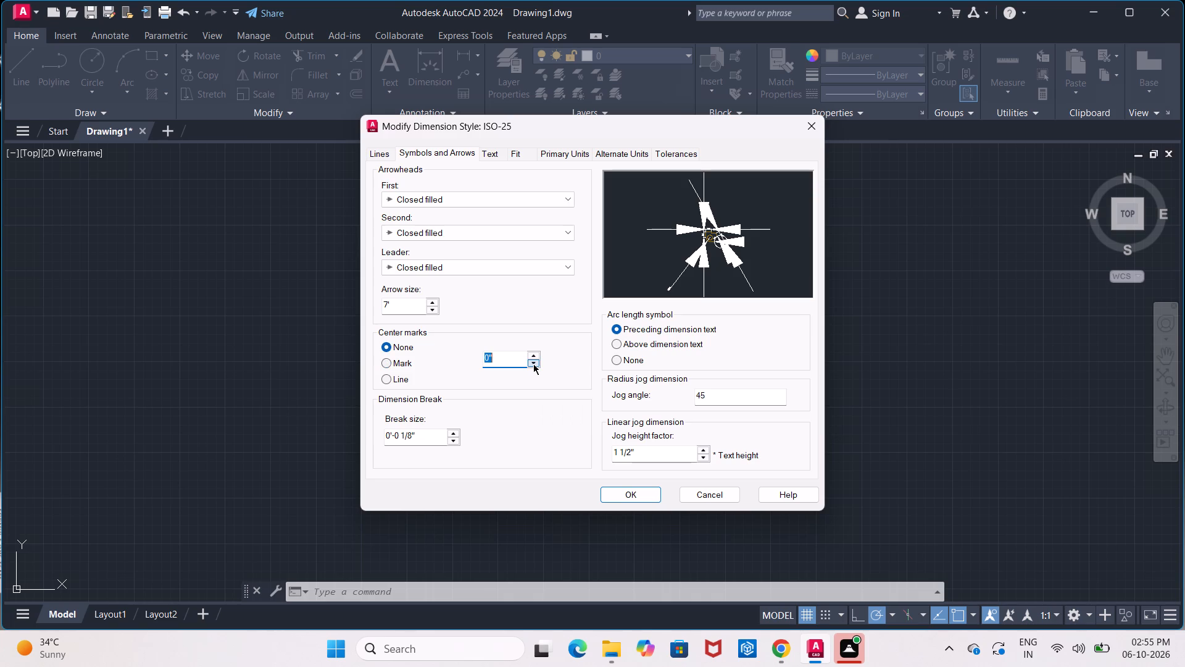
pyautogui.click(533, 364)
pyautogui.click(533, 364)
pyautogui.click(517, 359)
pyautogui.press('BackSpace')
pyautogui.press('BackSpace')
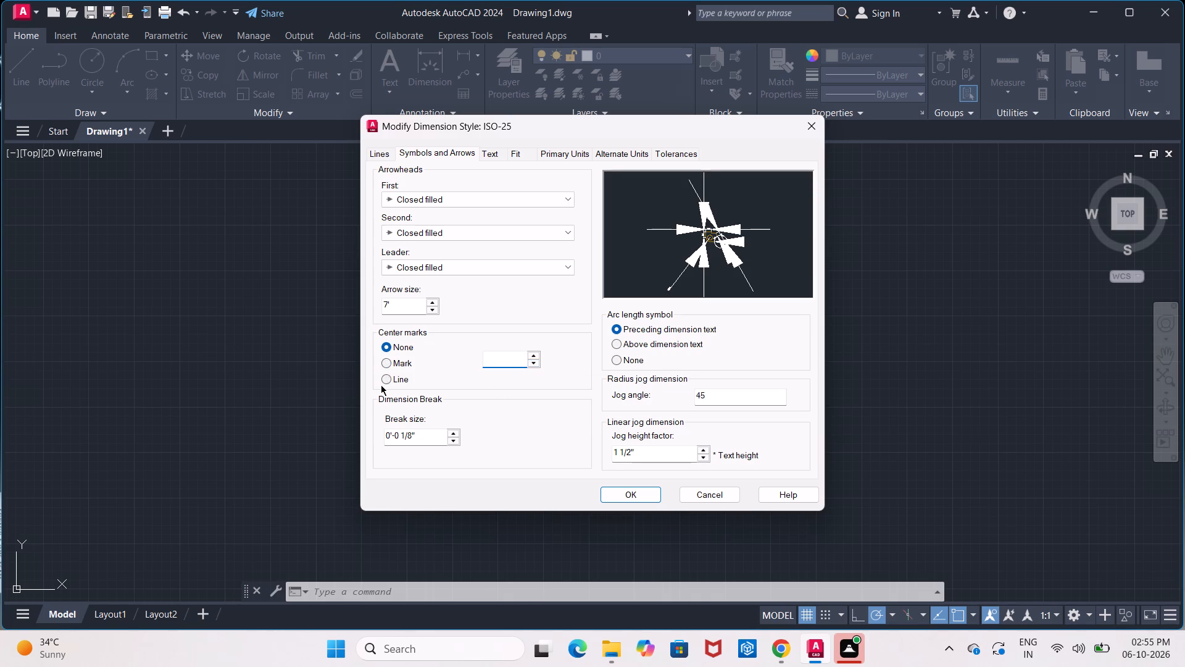
# Set the ISO-25 center marks to Line with a size of 0'-0 1/8" and accept the style changes.
pyautogui.click(389, 374)
pyautogui.click(508, 358)
pyautogui.press('BackSpace')
pyautogui.press('BackSpace')
pyautogui.press('BackSpace')
pyautogui.press('BackSpace')
pyautogui.press('BackSpace')
pyautogui.press('BackSpace')
pyautogui.press('0')
pyautogui.press("'")
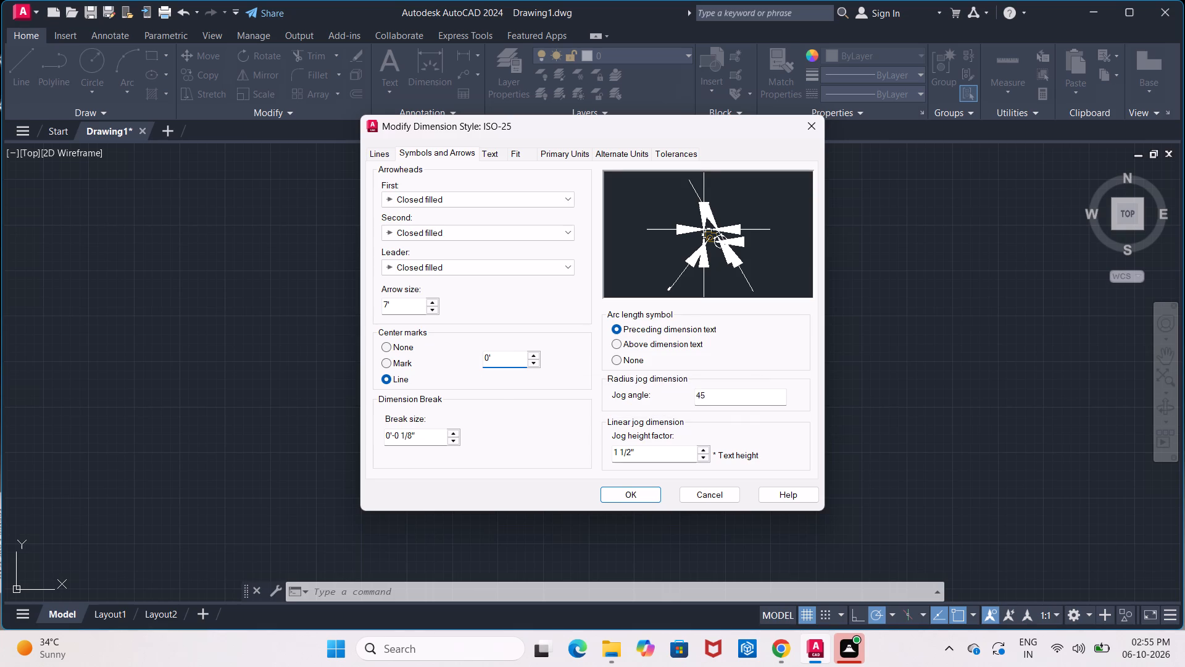
pyautogui.write('-0')
pyautogui.press('space')
pyautogui.press('1')
pyautogui.write('/8')
pyautogui.hotkey('shift', '"')
pyautogui.click(626, 499)
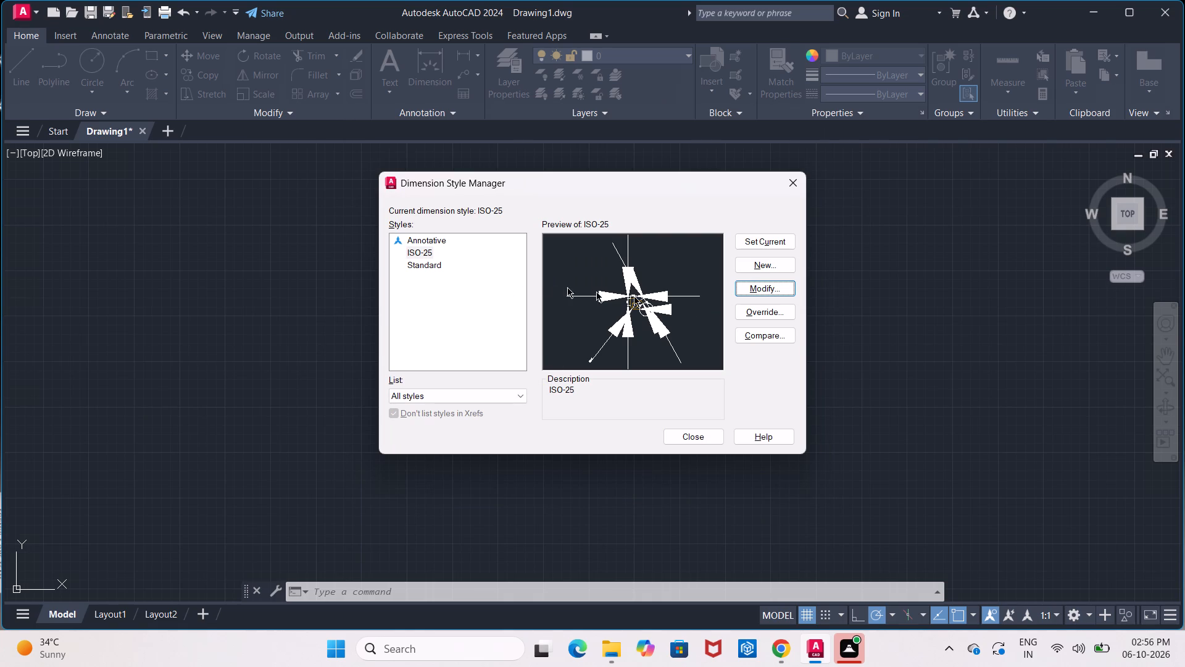
# Reopen the ISO-25 style for modification and set the dimension lines' baseline spacing to 0'-3 3/8".
pyautogui.click(748, 288)
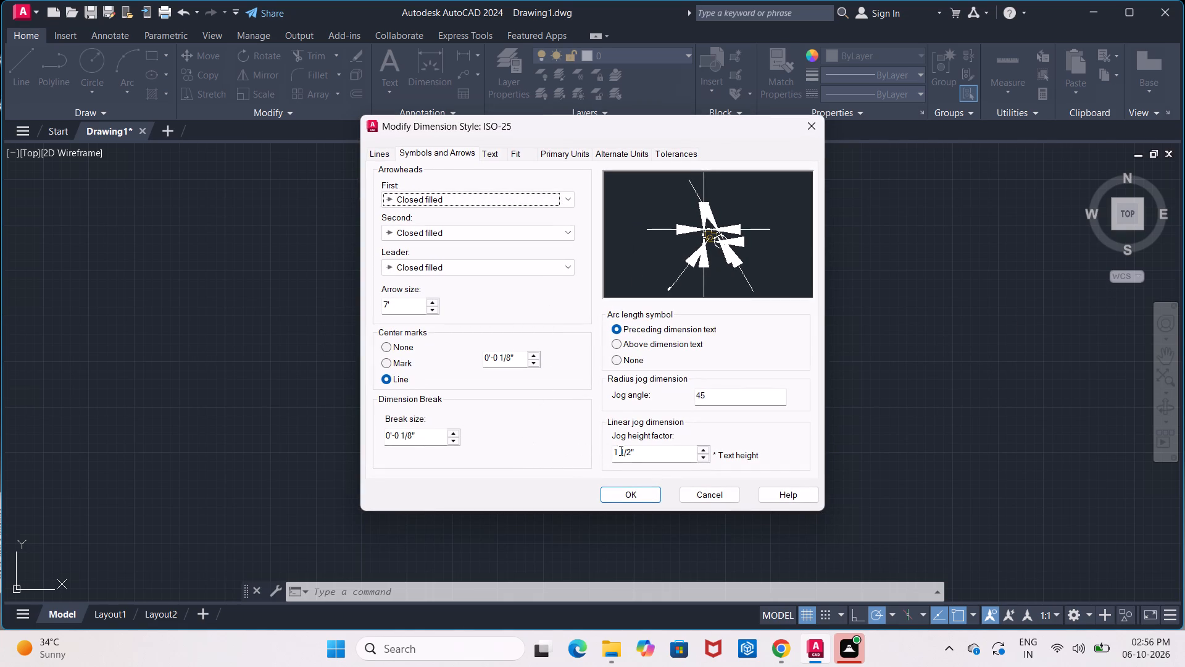
pyautogui.click(438, 152)
pyautogui.click(380, 157)
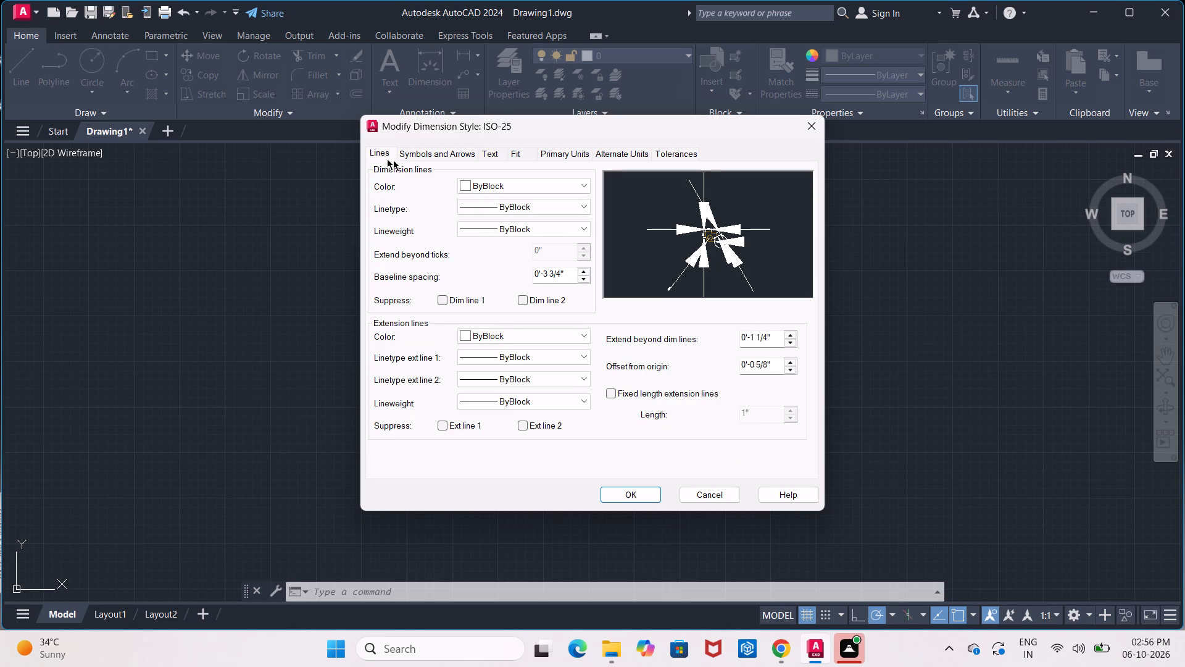
pyautogui.click(567, 275)
pyautogui.press('BackSpace')
pyautogui.press('BackSpace')
pyautogui.press('8')
pyautogui.hotkey('shift', '"')
# Set the distance the extension lines extend beyond the dimension lines to 0'-0 1/8".
pyautogui.click(771, 335)
pyautogui.press('BackSpace')
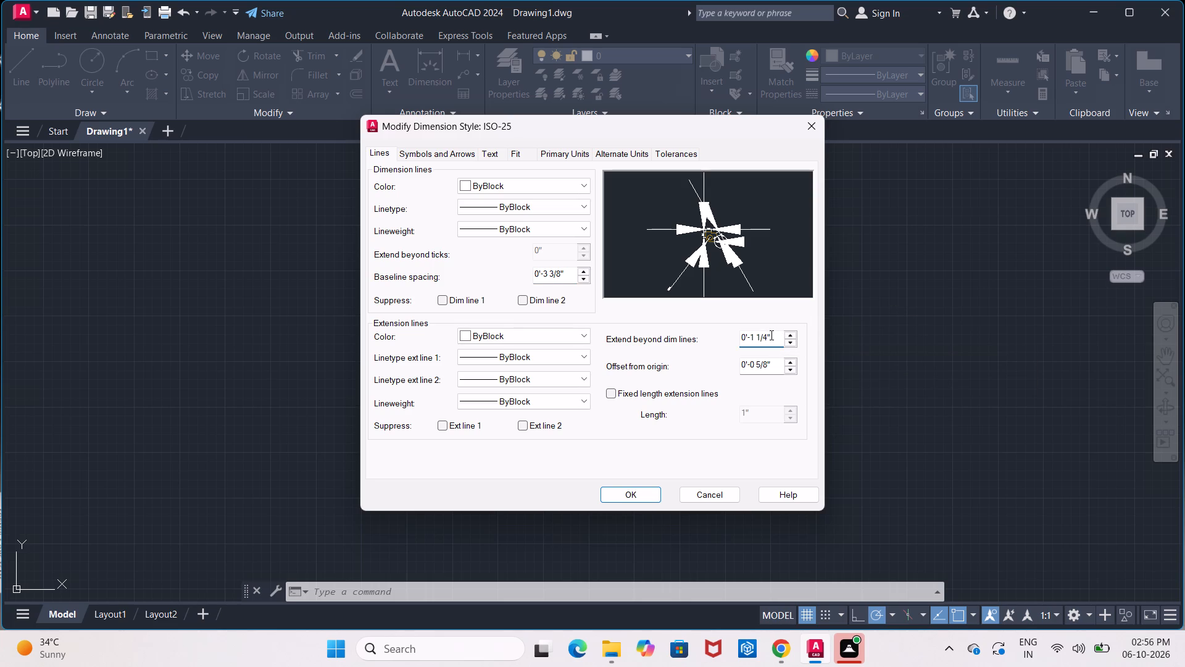
pyautogui.press('BackSpace')
pyautogui.press('BackSpace')
pyautogui.press('BackSpace')
pyautogui.press('BackSpace')
pyautogui.press('BackSpace')
pyautogui.press('0')
pyautogui.press('space')
pyautogui.write('1/')
pyautogui.press('8')
pyautogui.hotkey('shift', '"')
# Set the extension lines' offset from origin to 0'-0 1/8".
pyautogui.click(772, 359)
pyautogui.press('BackSpace')
pyautogui.press('BackSpace')
pyautogui.press('BackSpace')
pyautogui.press('BackSpace')
pyautogui.write('1/8')
pyautogui.hotkey('shift', '"')
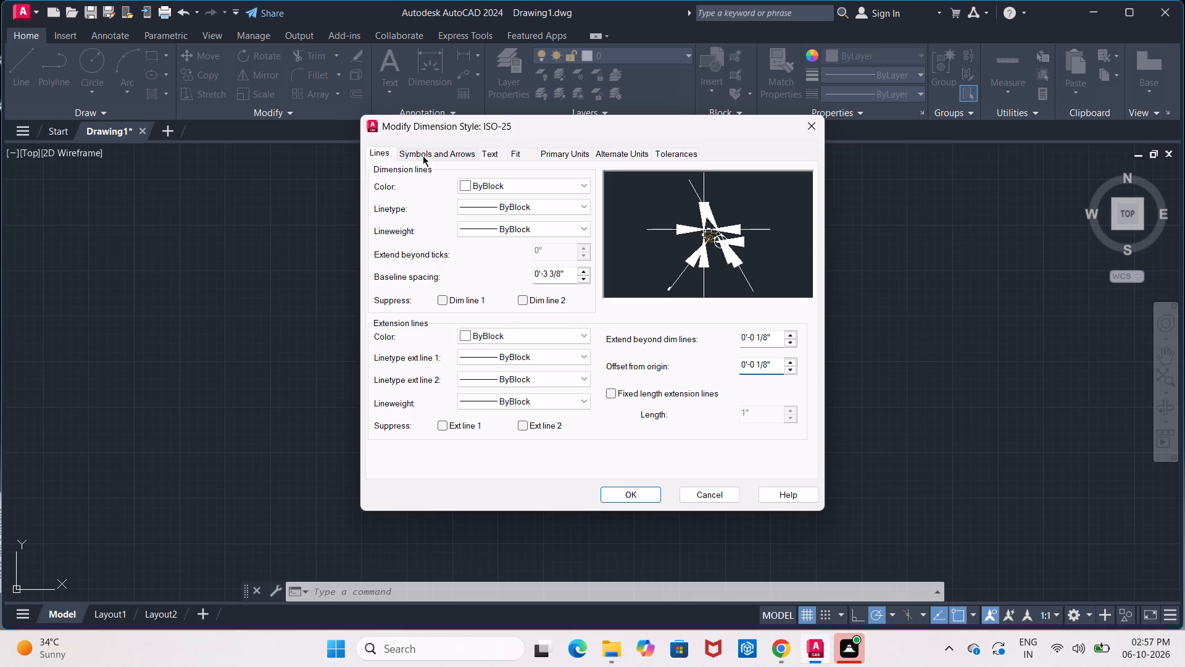
# Set the dimension text height of the ISO-25 style to 9".
pyautogui.click(485, 156)
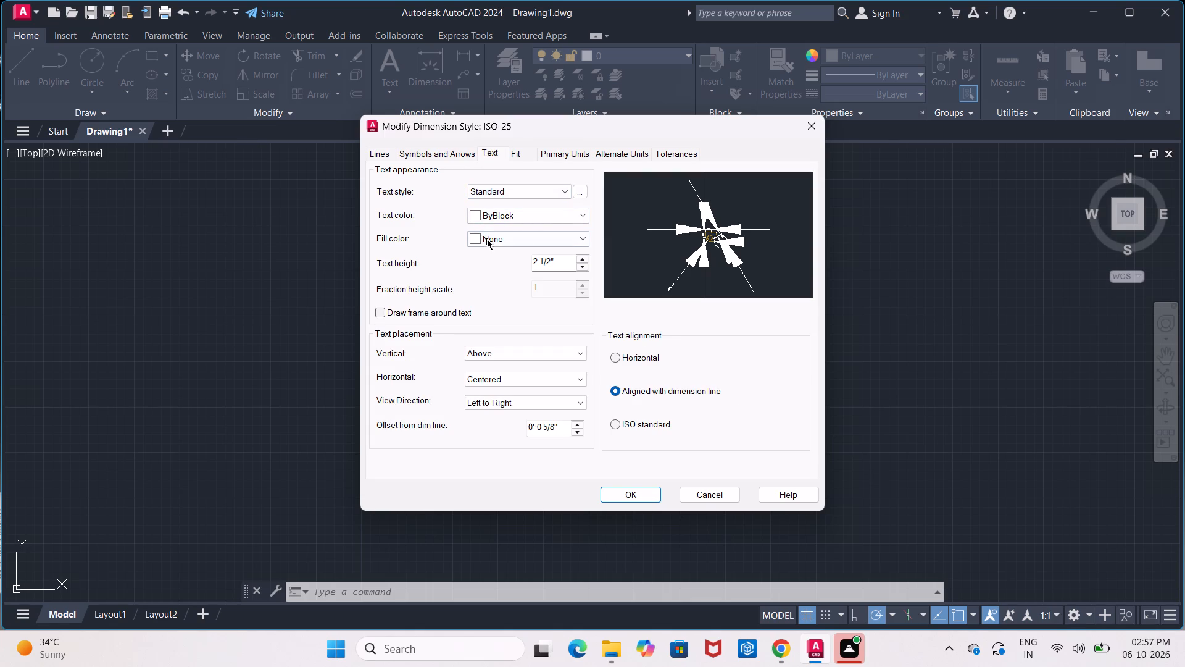
pyautogui.click(557, 263)
pyautogui.press('BackSpace')
pyautogui.press('BackSpace')
pyautogui.press('BackSpace')
pyautogui.press('BackSpace')
pyautogui.press('BackSpace')
pyautogui.press('BackSpace')
pyautogui.write('9"')
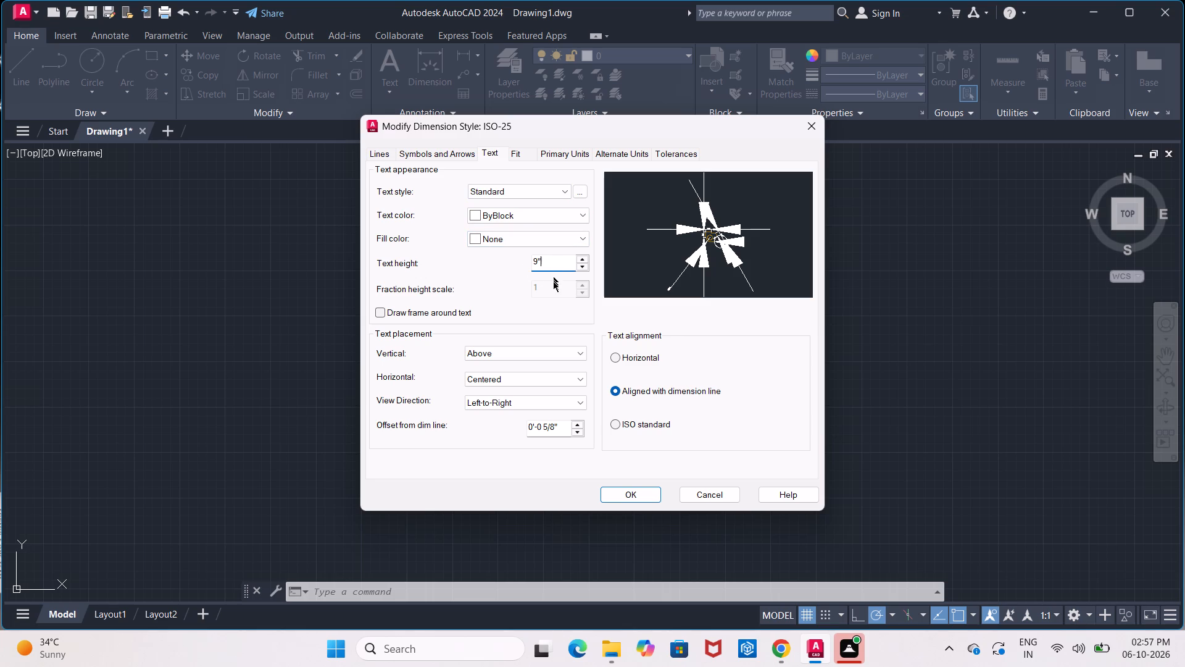
pyautogui.click(553, 283)
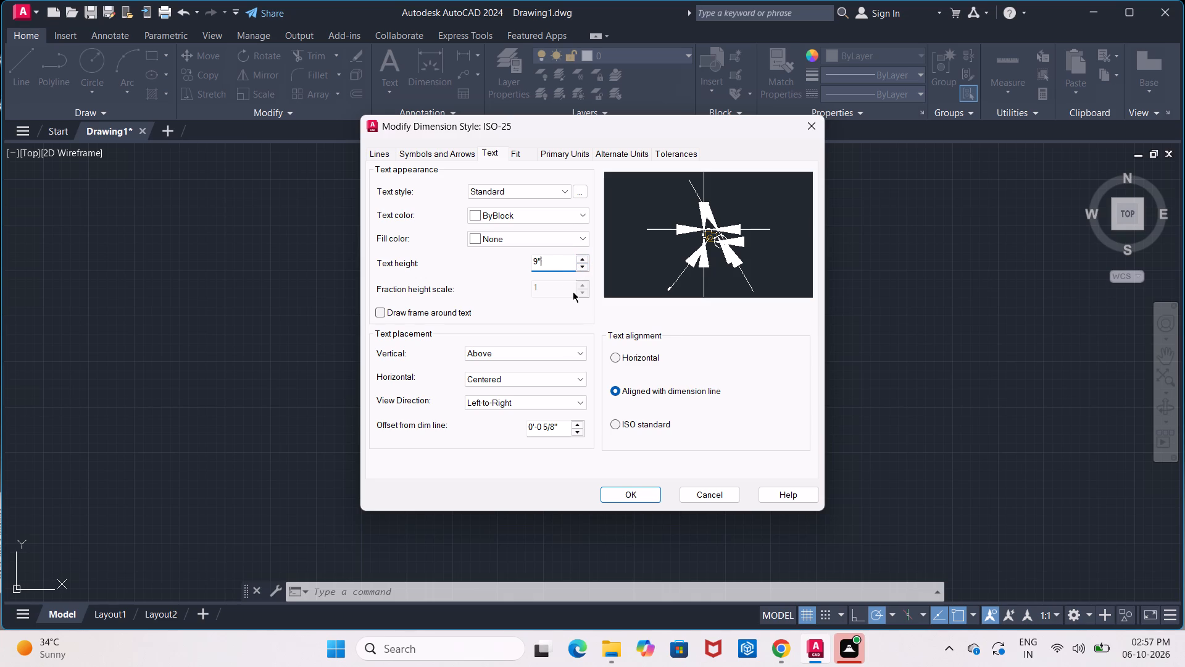
pyautogui.click(573, 292)
# Keep the vertical text placement at Above and set the text's offset from the dimension line to 2".
pyautogui.click(568, 354)
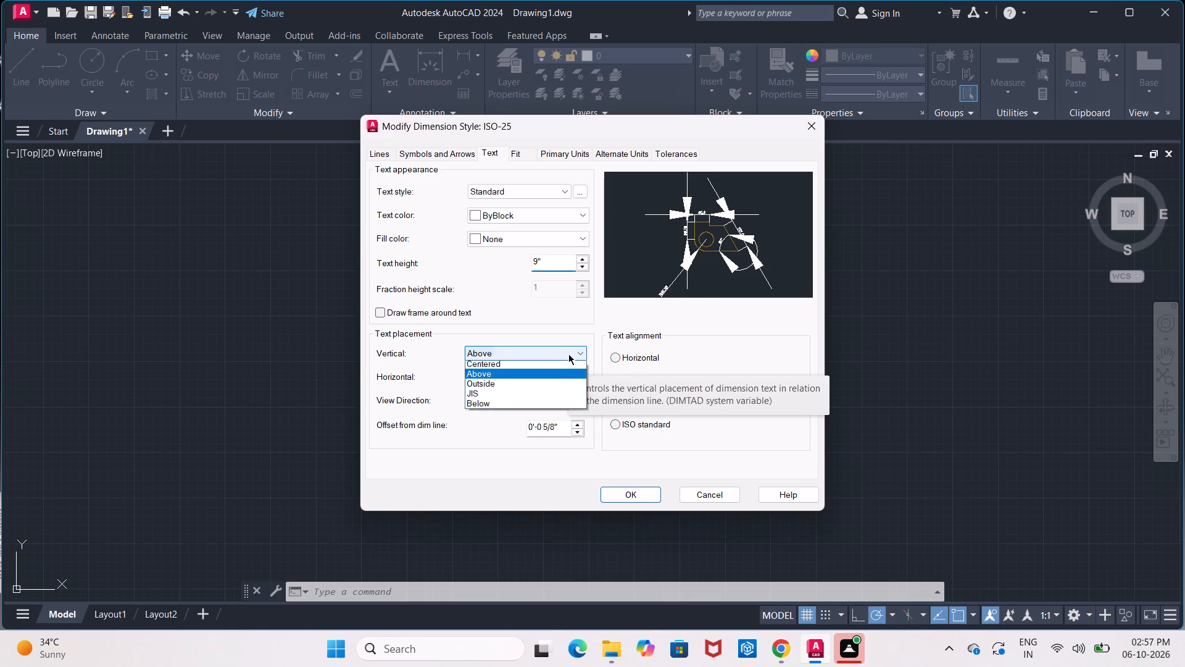
pyautogui.click(562, 357)
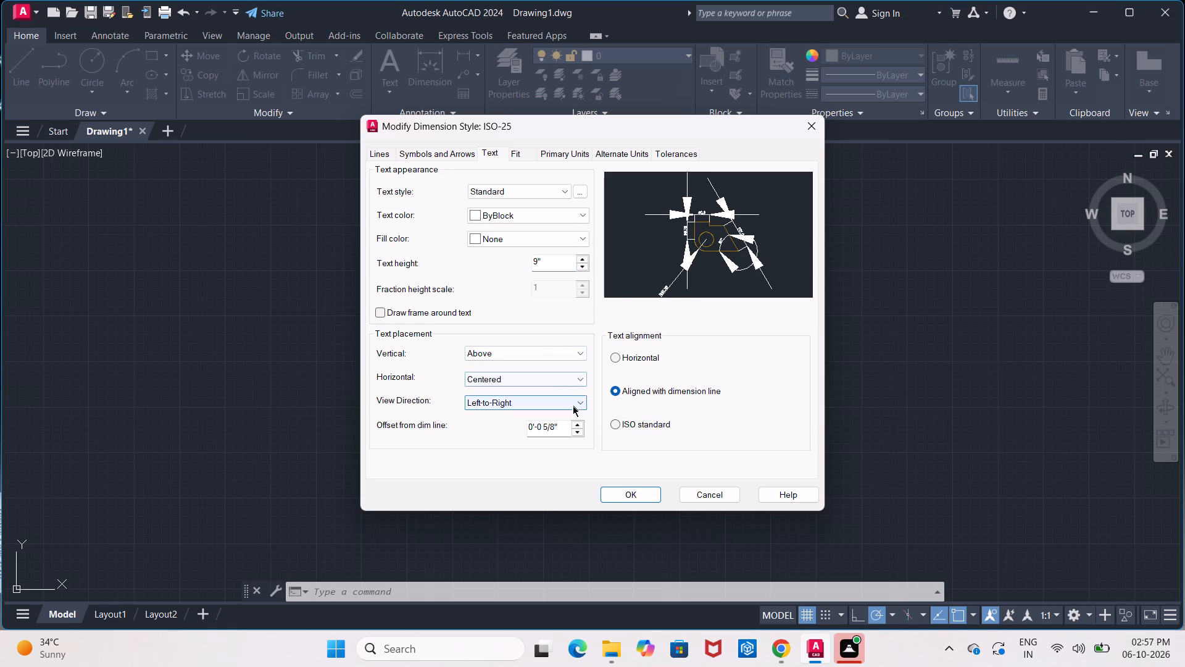
pyautogui.doubleClick(576, 424)
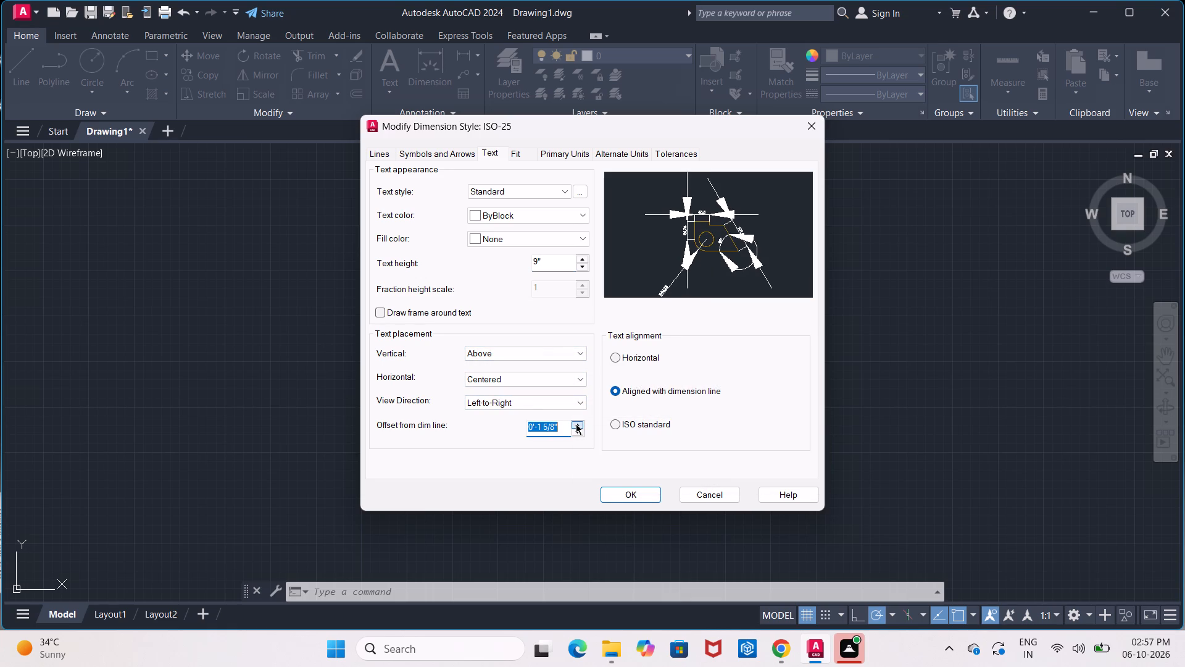
pyautogui.doubleClick(576, 424)
pyautogui.moveTo(562, 425); pyautogui.dragTo(526, 425)
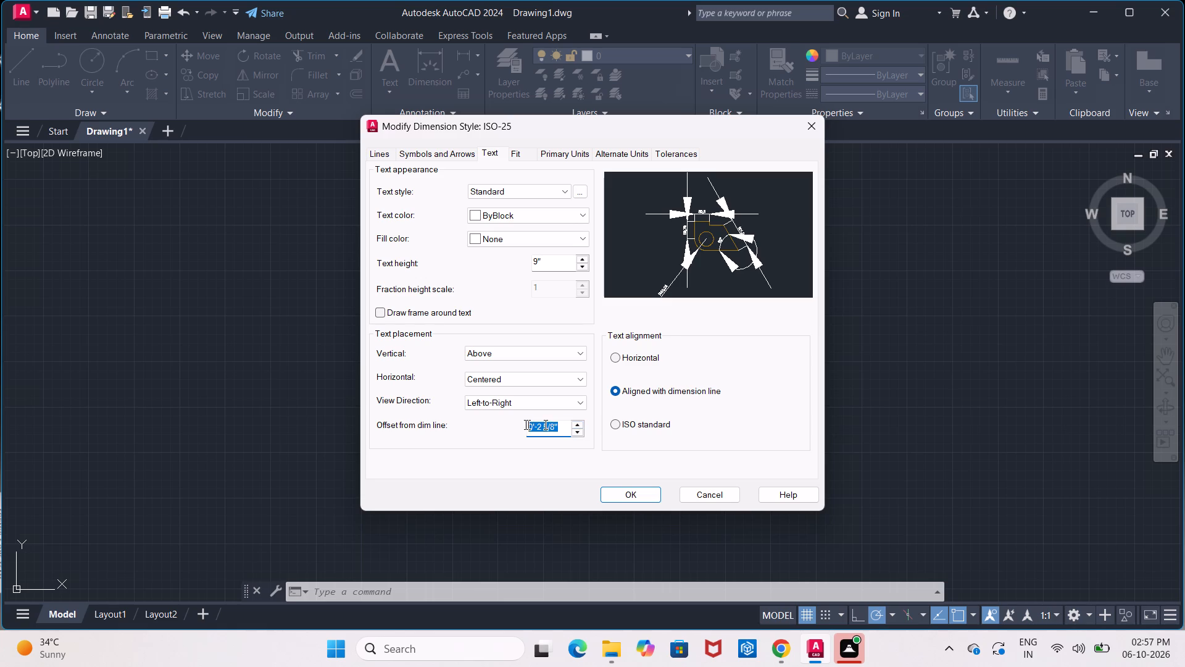
pyautogui.moveTo(526, 425); pyautogui.dragTo(522, 424)
pyautogui.write('2"')
# Set the dimension text alignment to Horizontal.
pyautogui.click(620, 355)
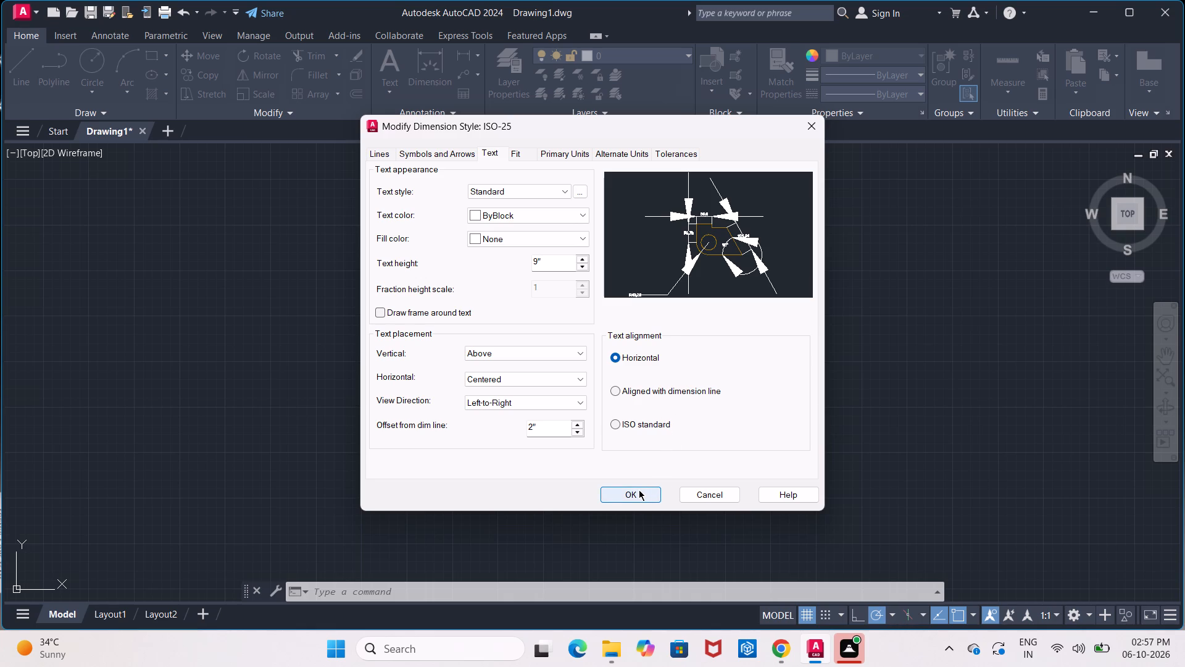
# Set the primary linear units to Architectural format with a precision of 0'-0 1/2".
pyautogui.click(522, 156)
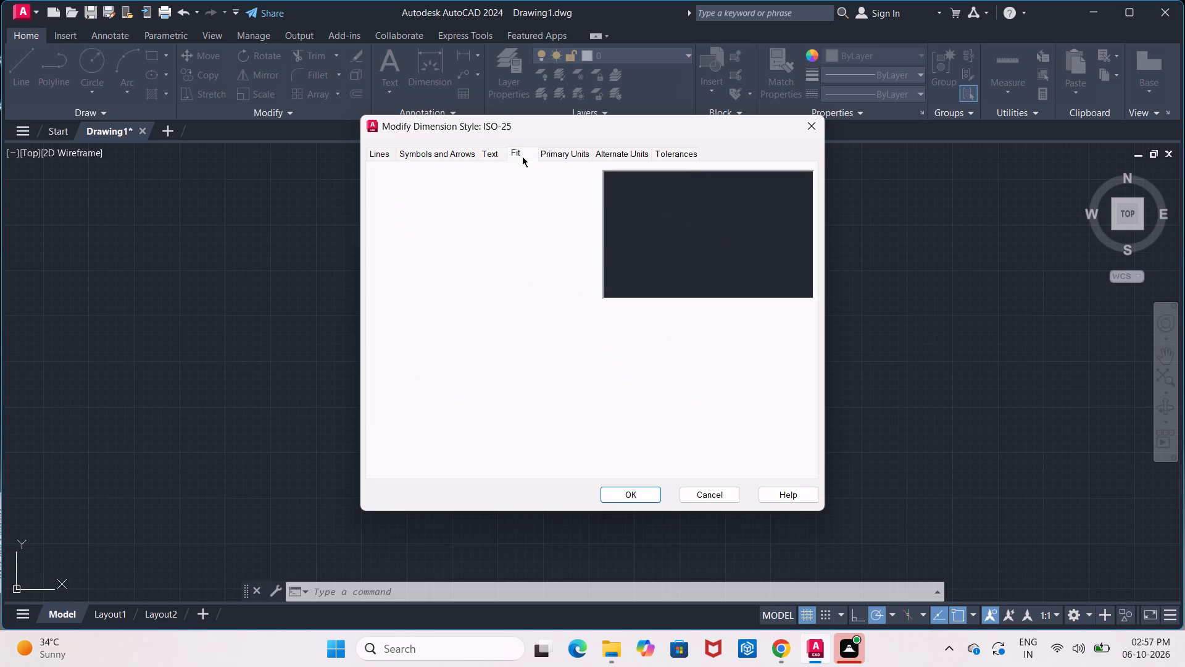
pyautogui.click(496, 150)
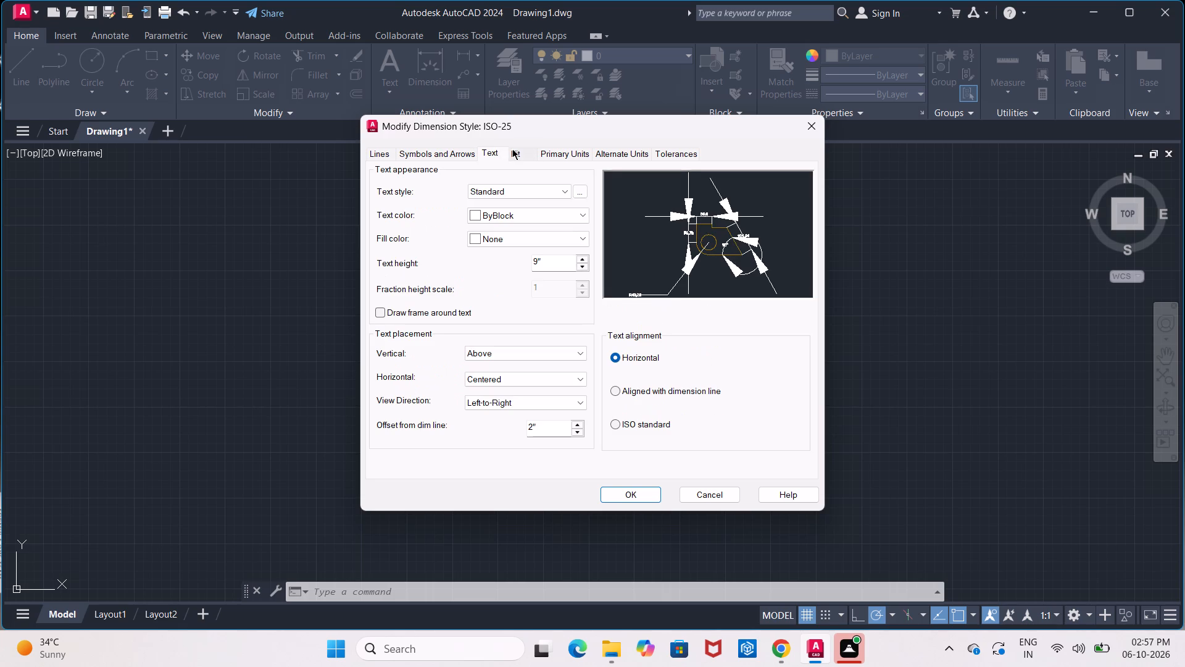
pyautogui.click(513, 149)
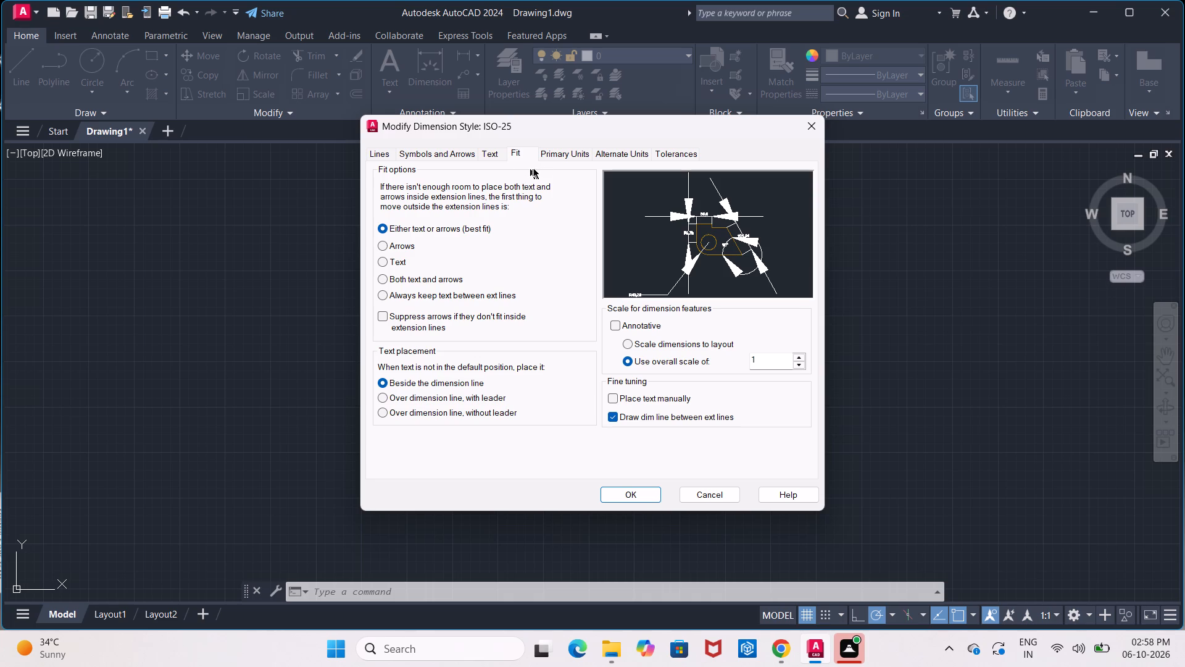
pyautogui.click(570, 151)
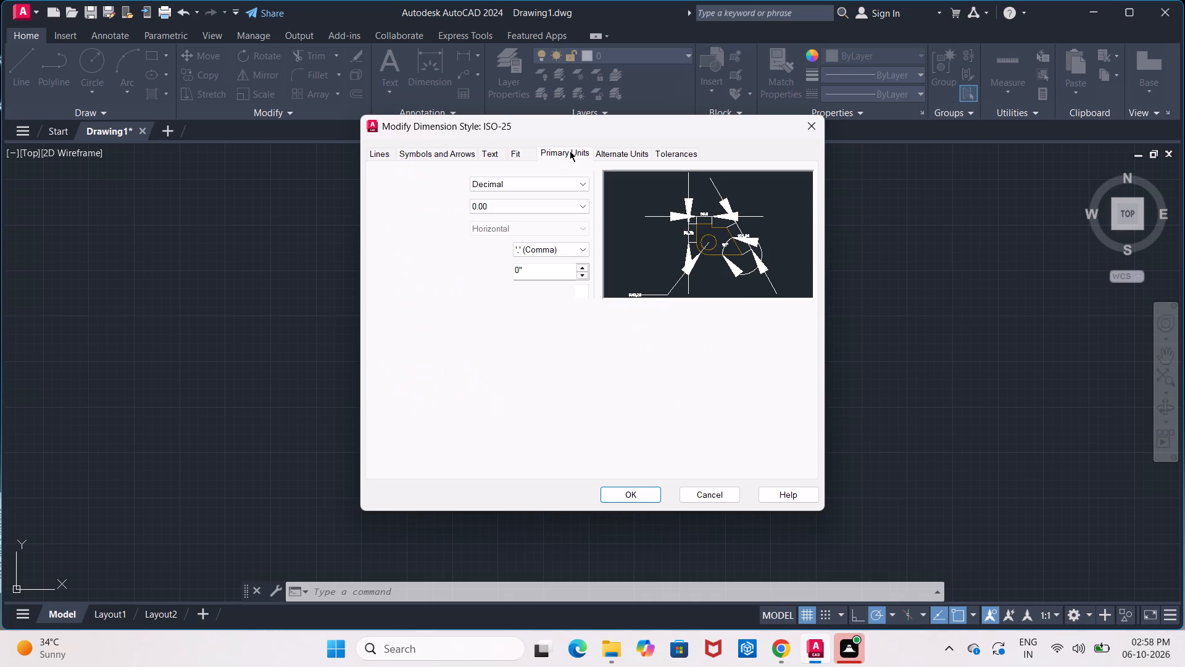
pyautogui.click(568, 188)
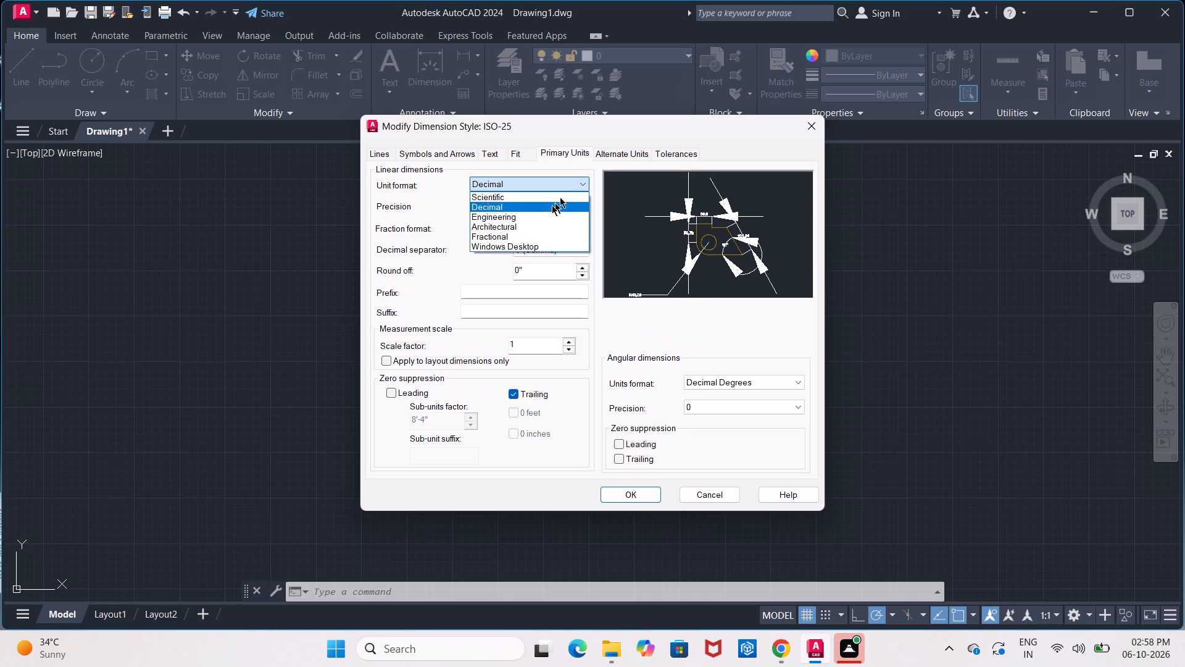
pyautogui.click(543, 225)
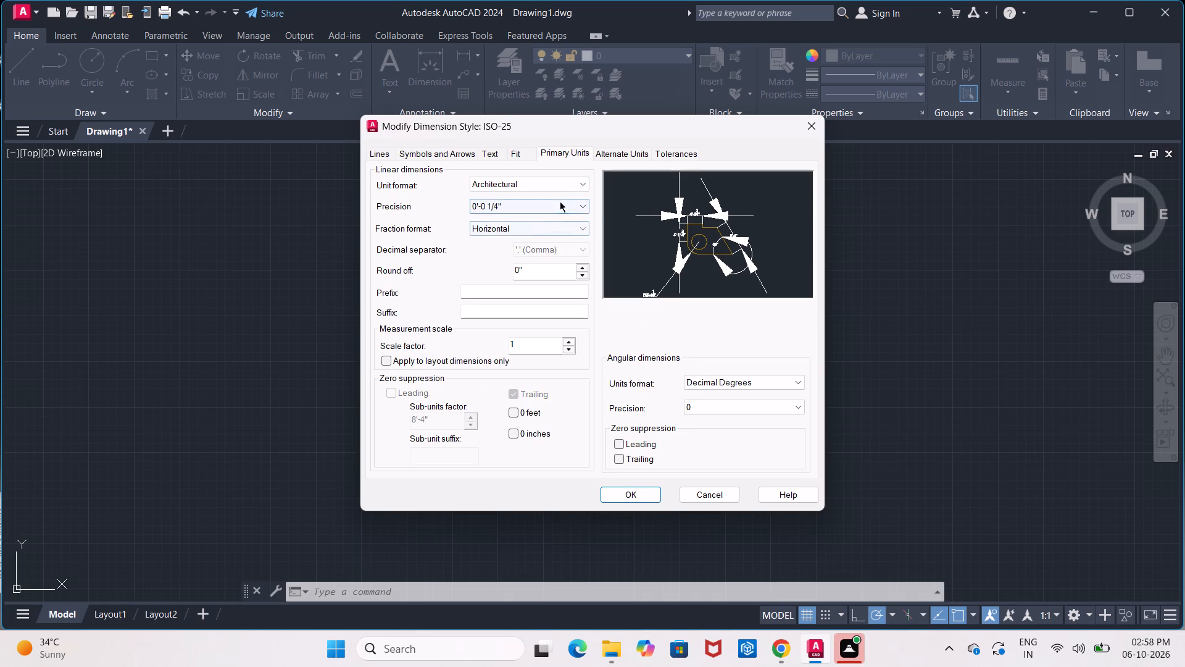
pyautogui.click(569, 208)
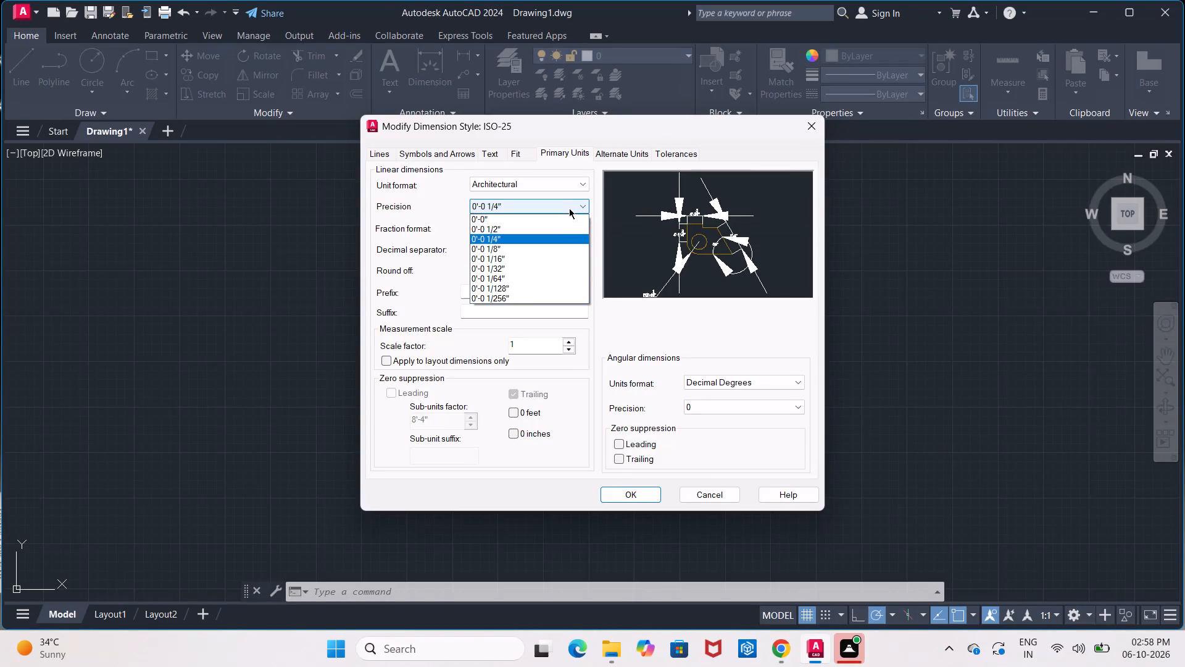
pyautogui.click(559, 228)
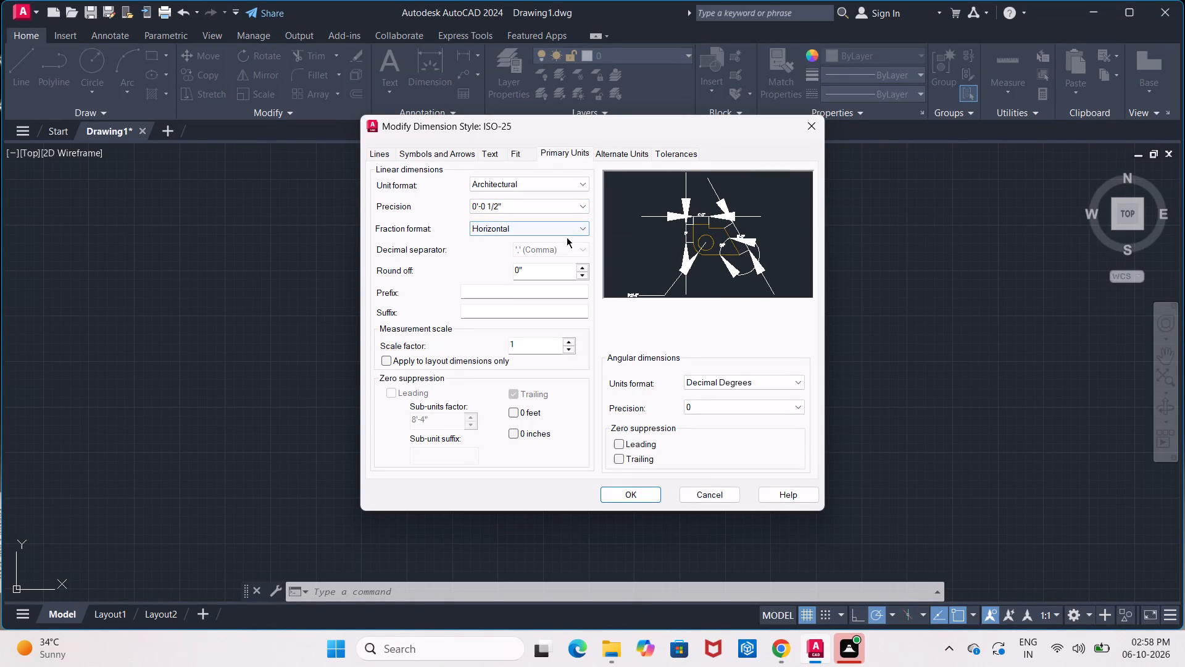
# Enter a measurement scale factor of 1.0, suppress zero feet in linear dimensions, and accept the ISO-25 style changes.
pyautogui.click(549, 343)
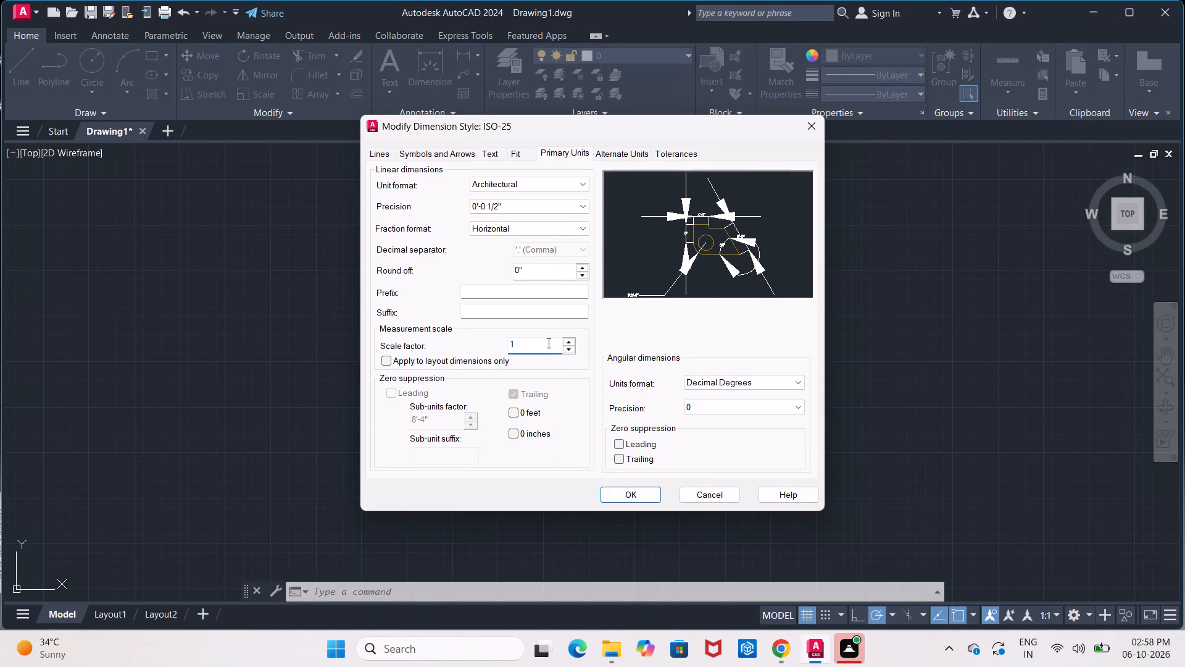
pyautogui.write('.0')
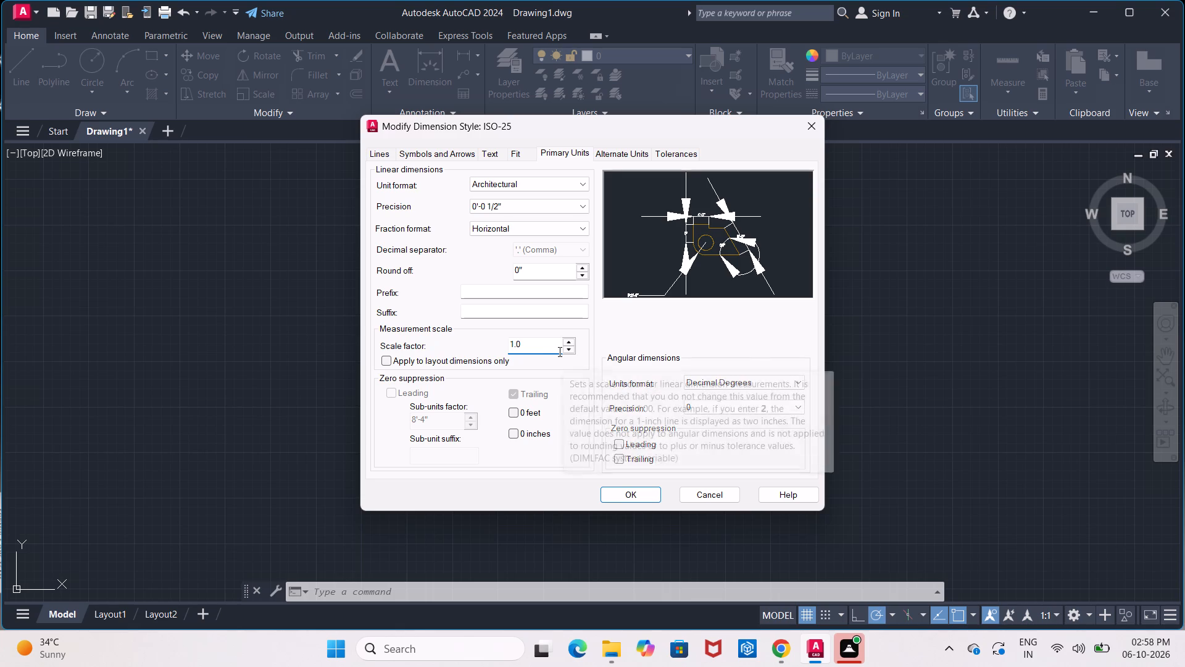
pyautogui.click(517, 414)
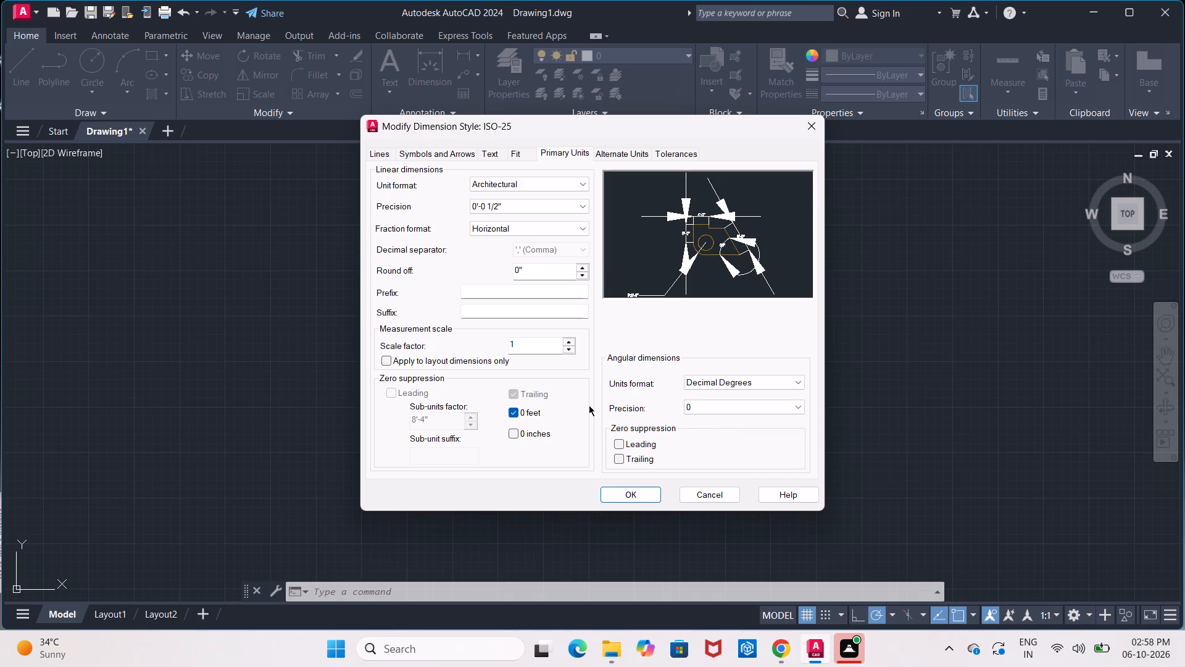
pyautogui.click(522, 153)
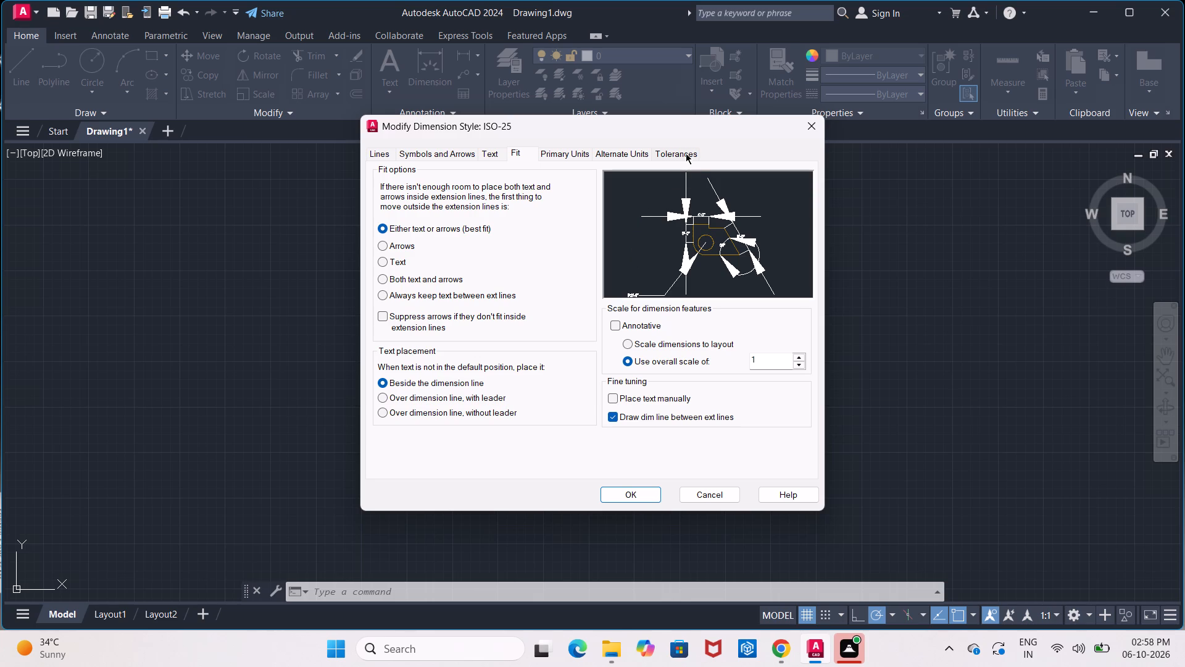
pyautogui.click(633, 490)
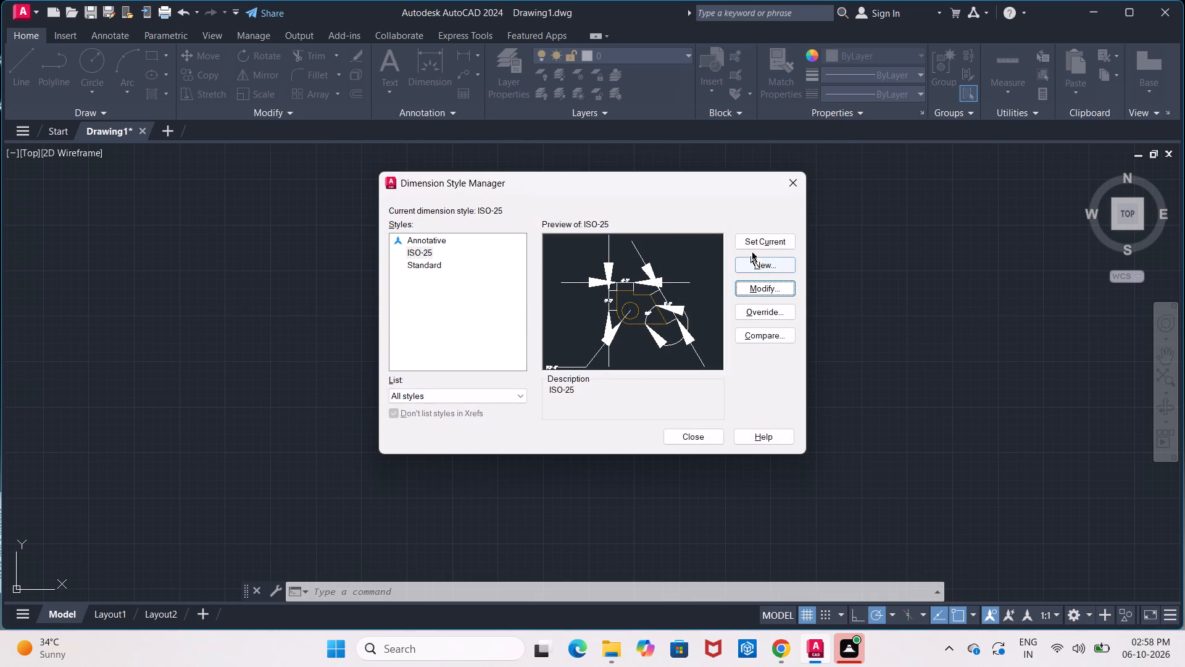
# Make ISO-25 the current dimension style and close the Dimension Style Manager.
pyautogui.click(759, 241)
pyautogui.click(759, 241)
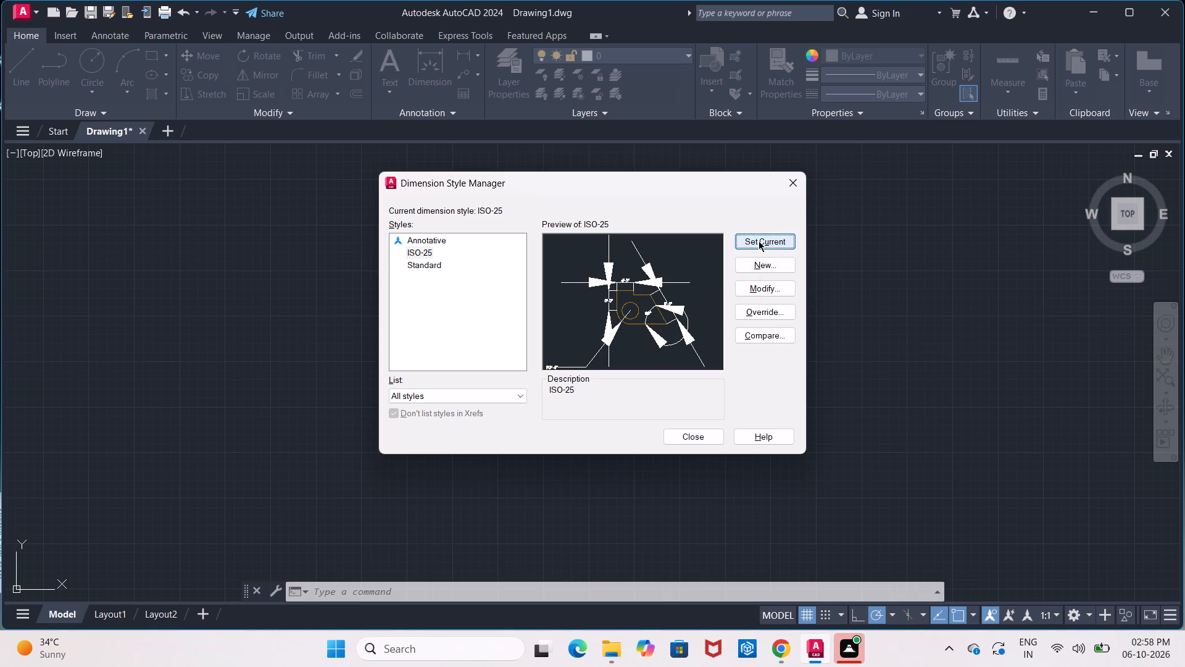
pyautogui.click(698, 440)
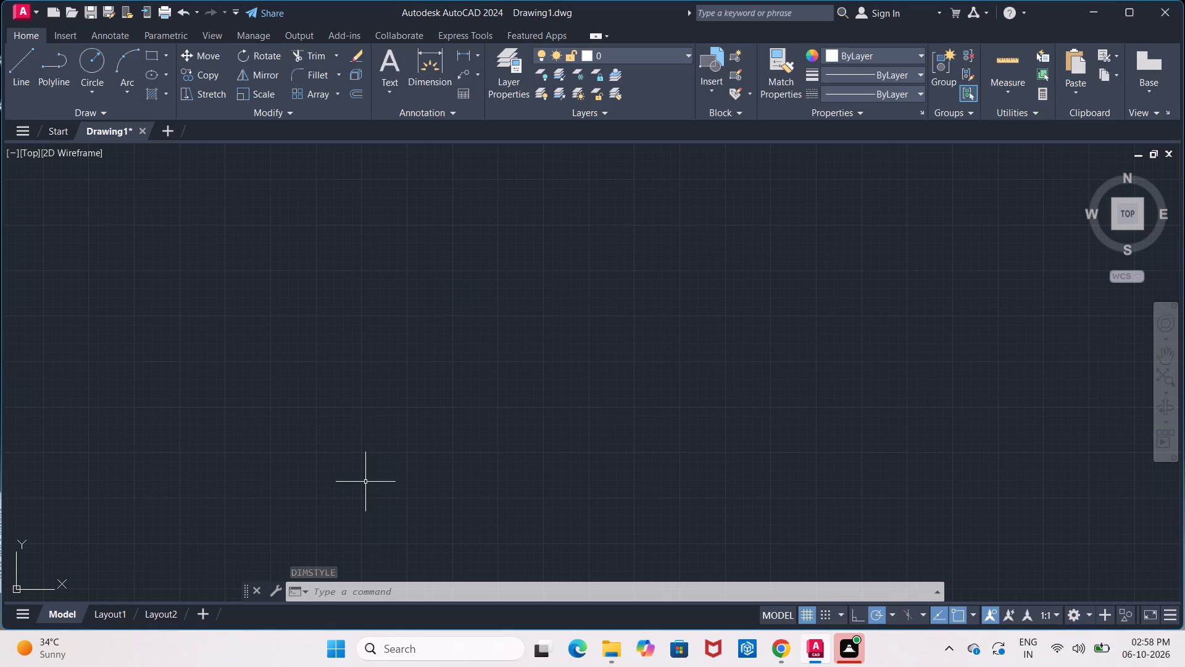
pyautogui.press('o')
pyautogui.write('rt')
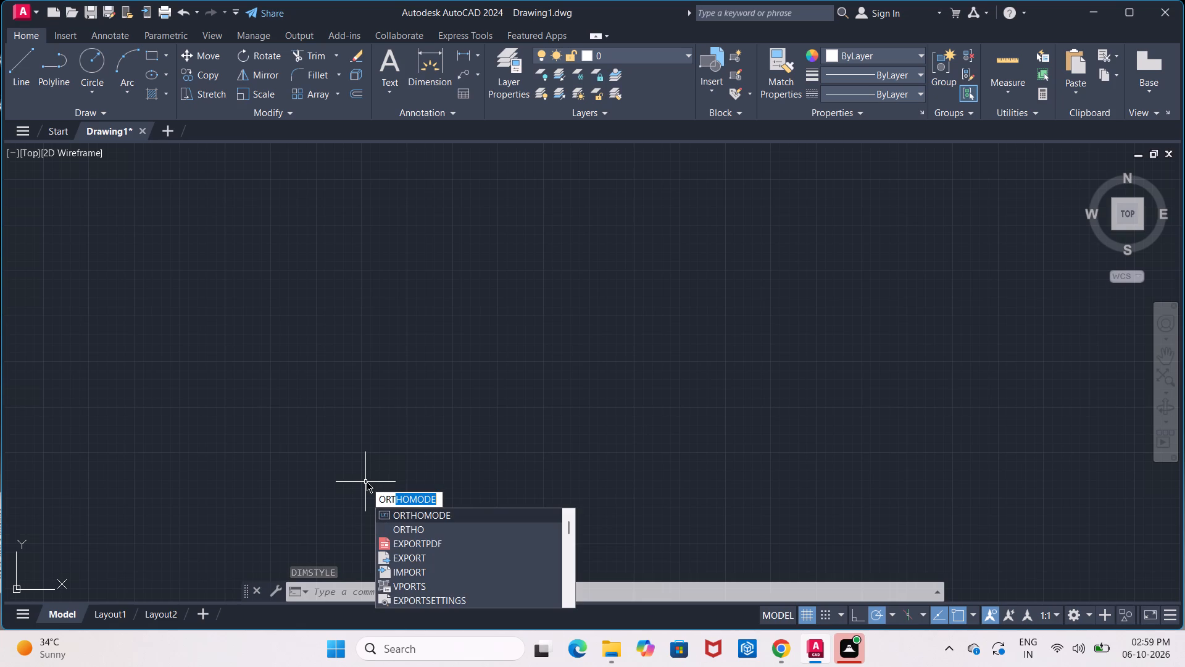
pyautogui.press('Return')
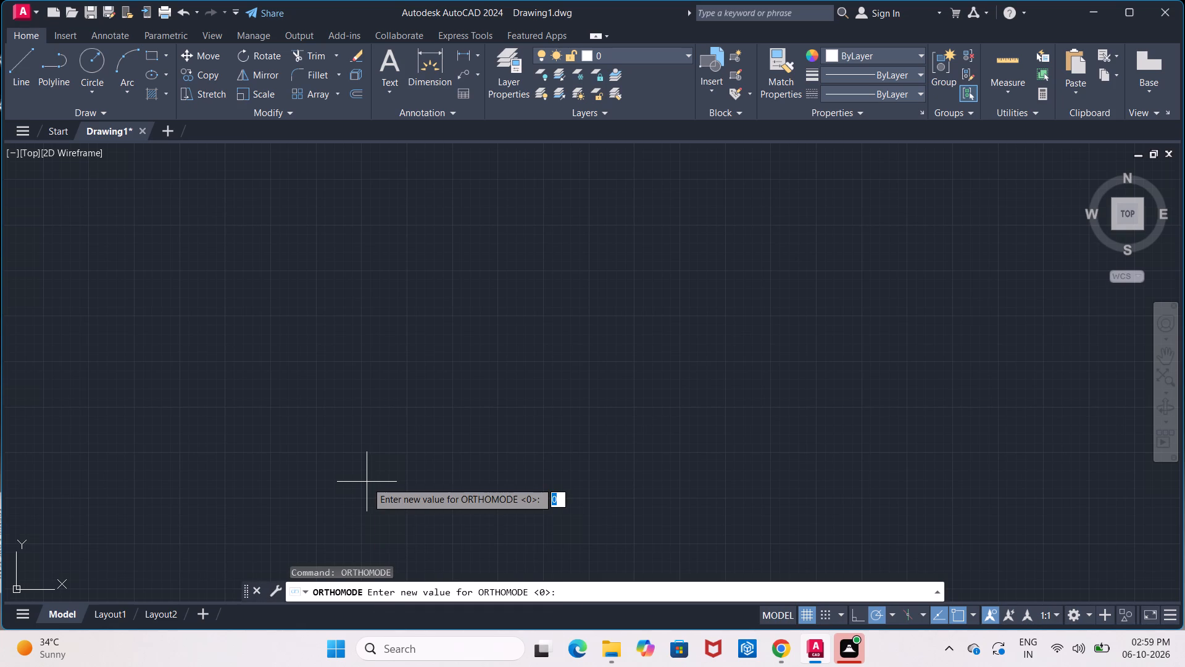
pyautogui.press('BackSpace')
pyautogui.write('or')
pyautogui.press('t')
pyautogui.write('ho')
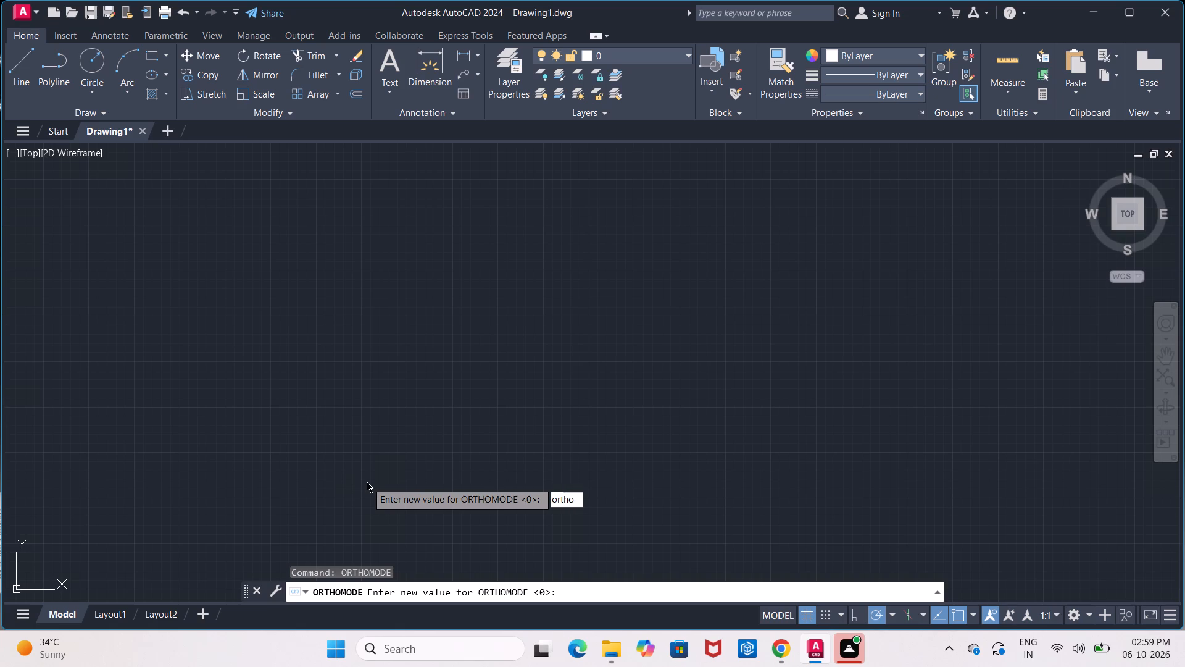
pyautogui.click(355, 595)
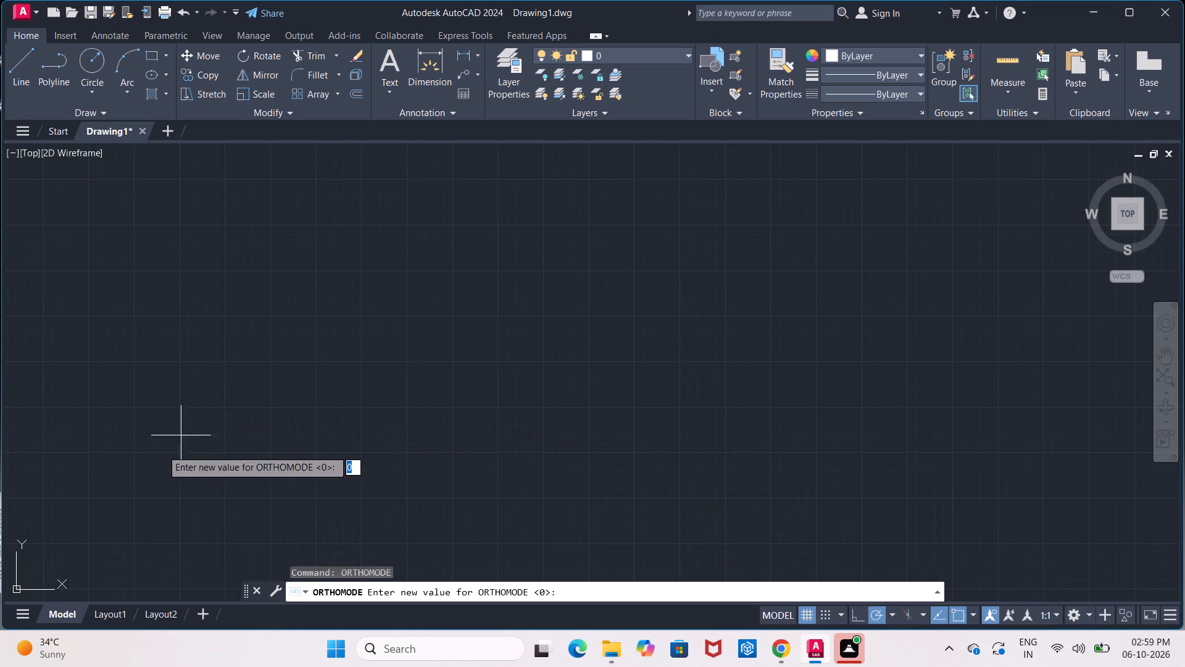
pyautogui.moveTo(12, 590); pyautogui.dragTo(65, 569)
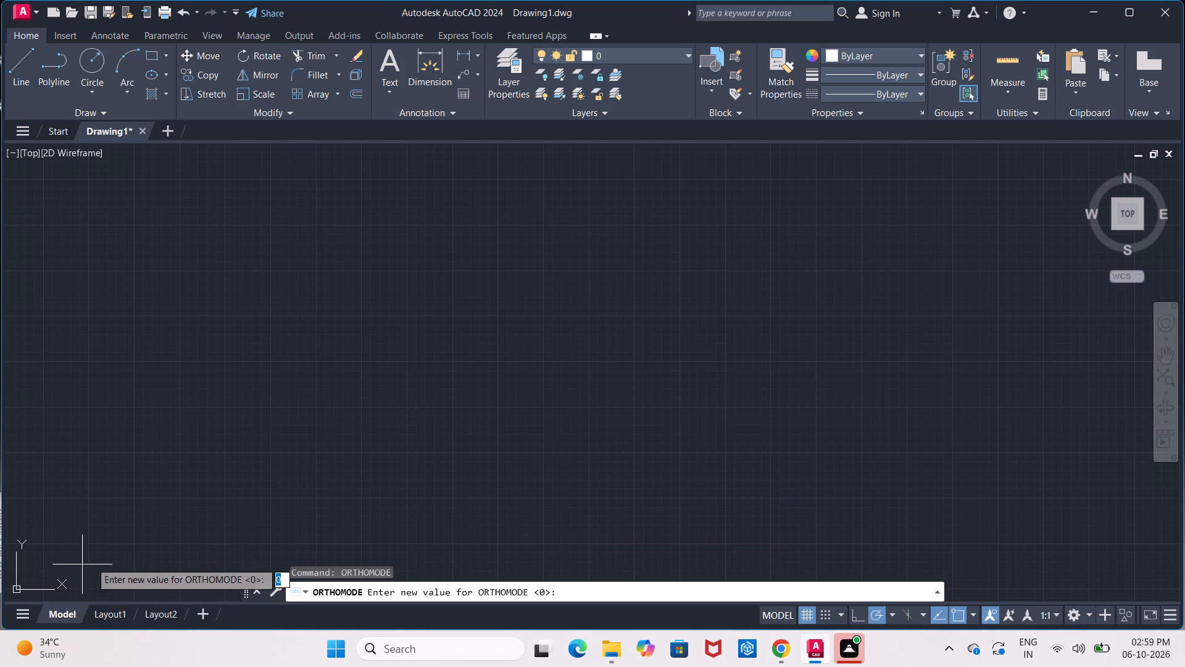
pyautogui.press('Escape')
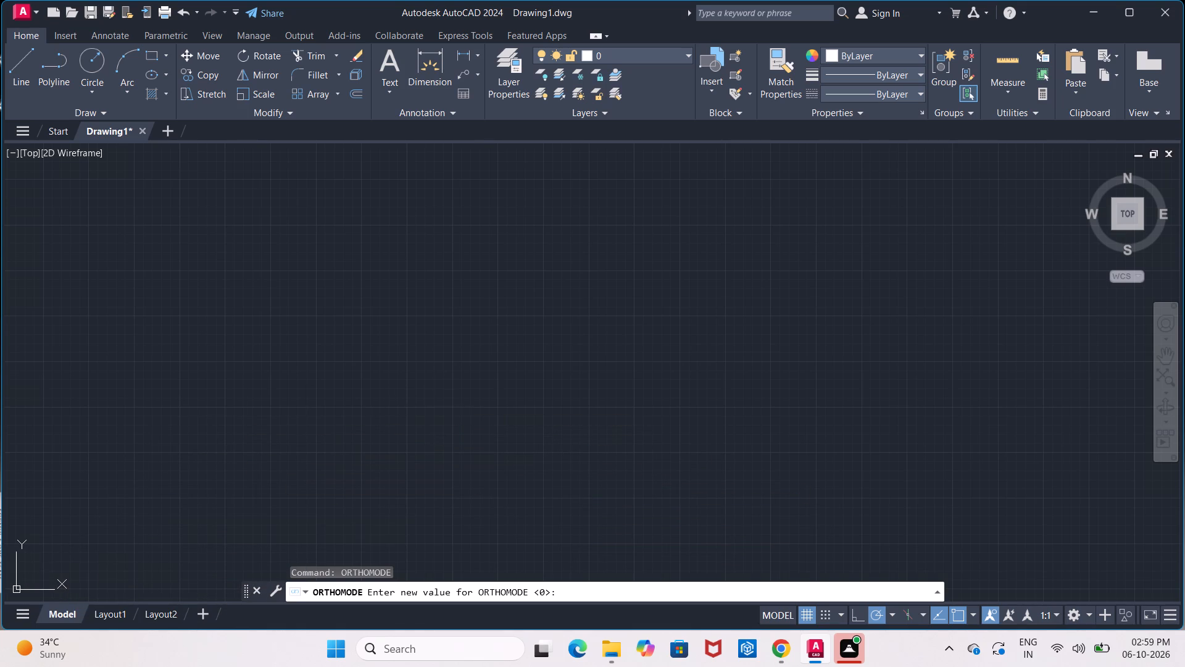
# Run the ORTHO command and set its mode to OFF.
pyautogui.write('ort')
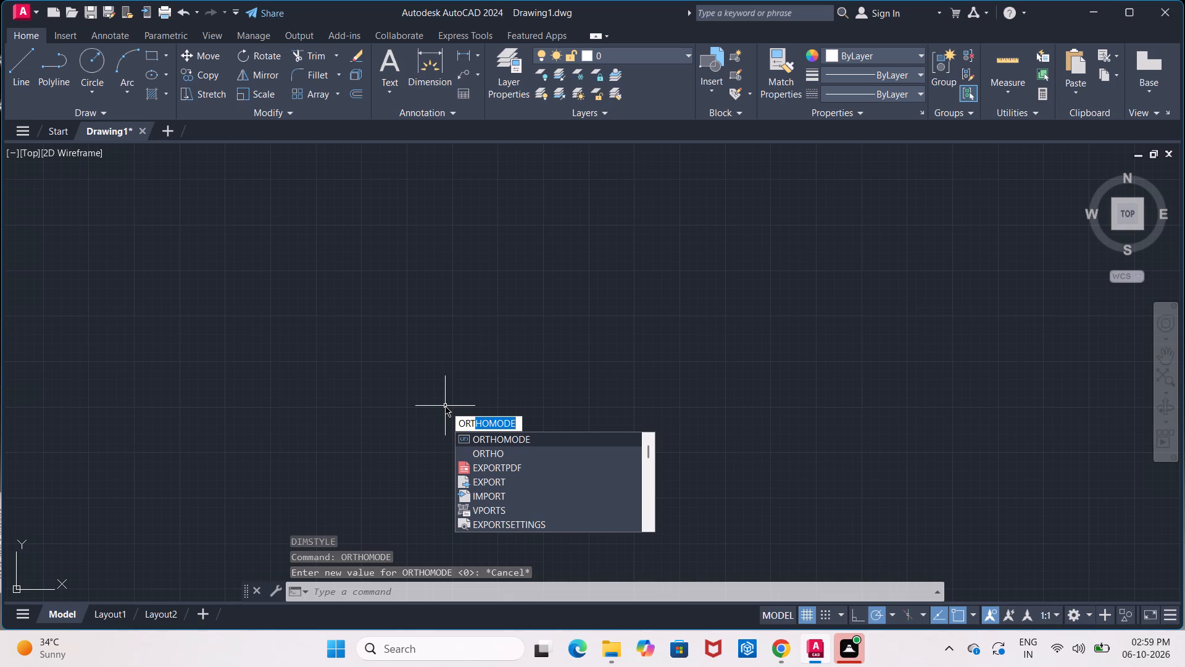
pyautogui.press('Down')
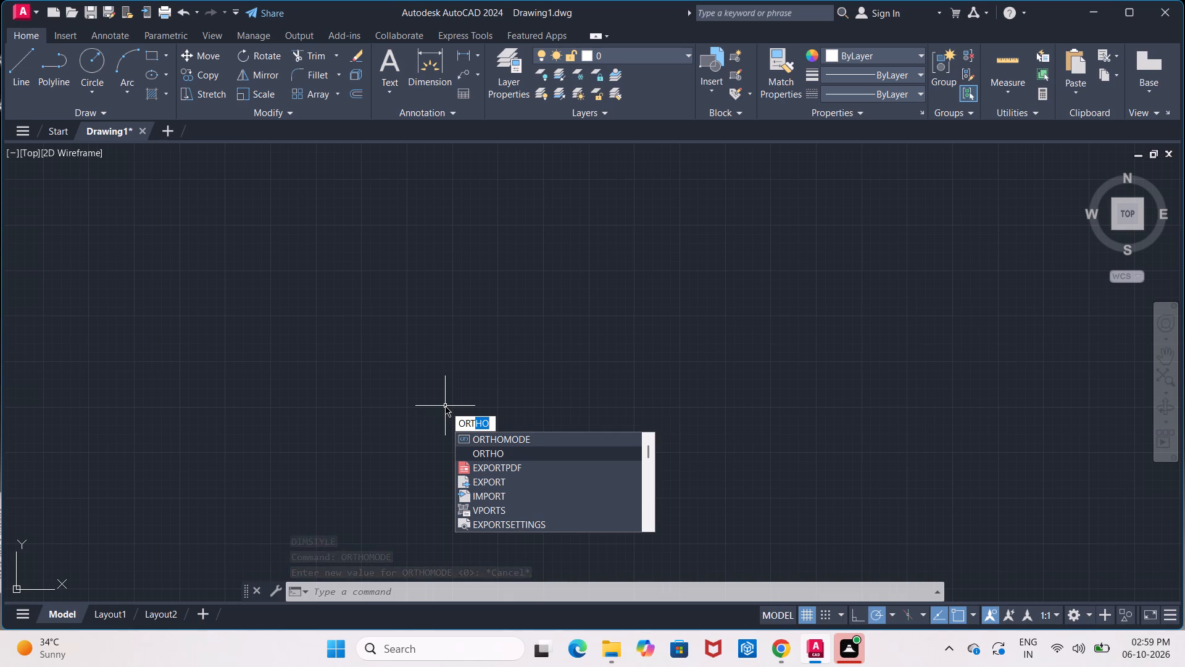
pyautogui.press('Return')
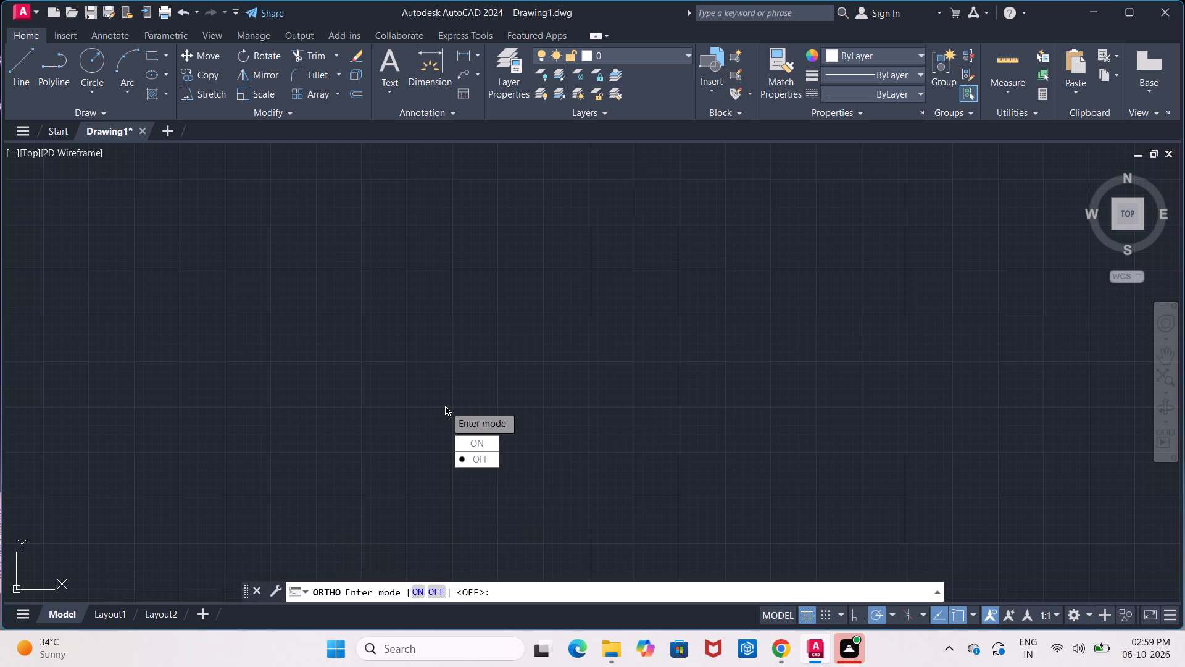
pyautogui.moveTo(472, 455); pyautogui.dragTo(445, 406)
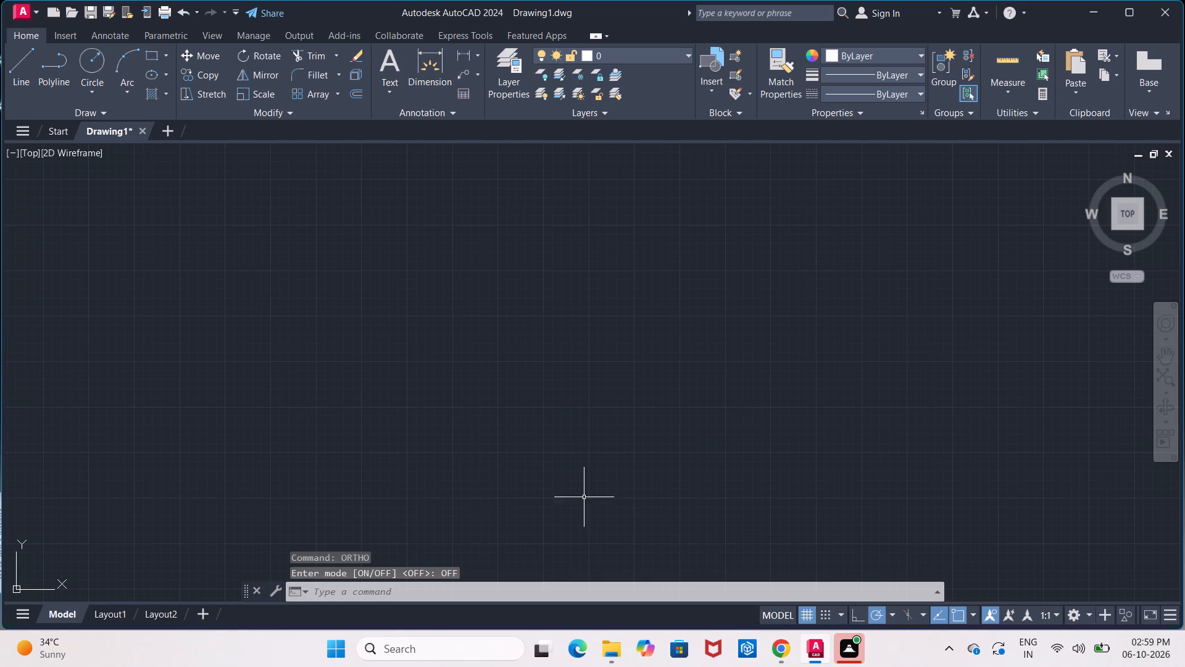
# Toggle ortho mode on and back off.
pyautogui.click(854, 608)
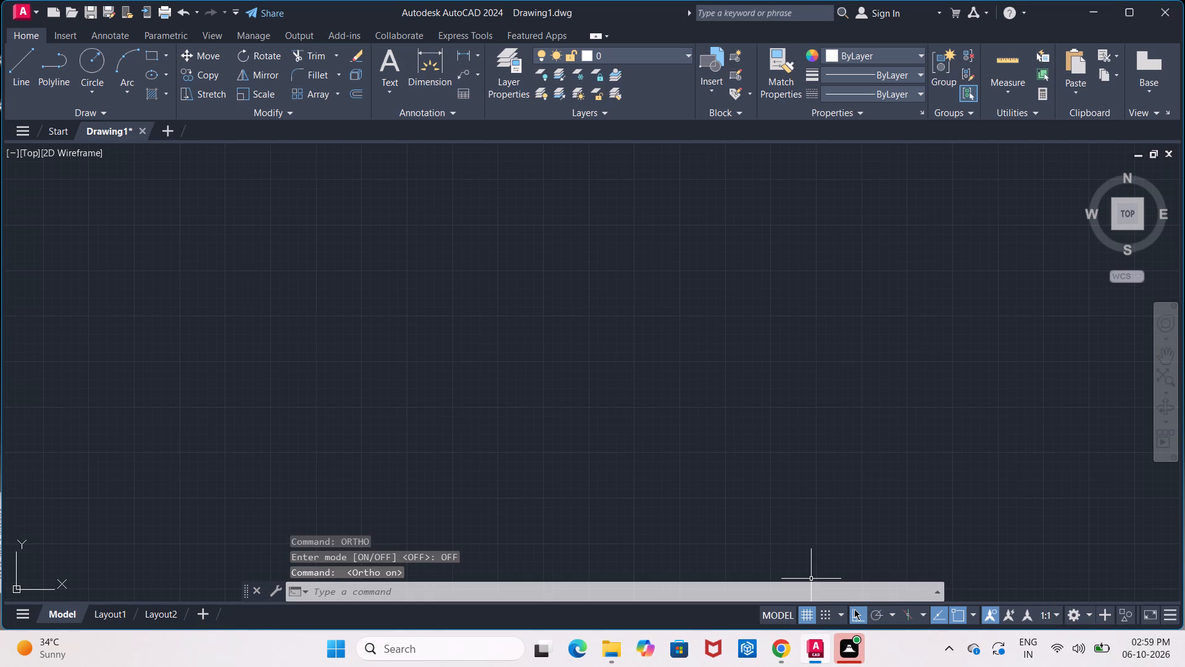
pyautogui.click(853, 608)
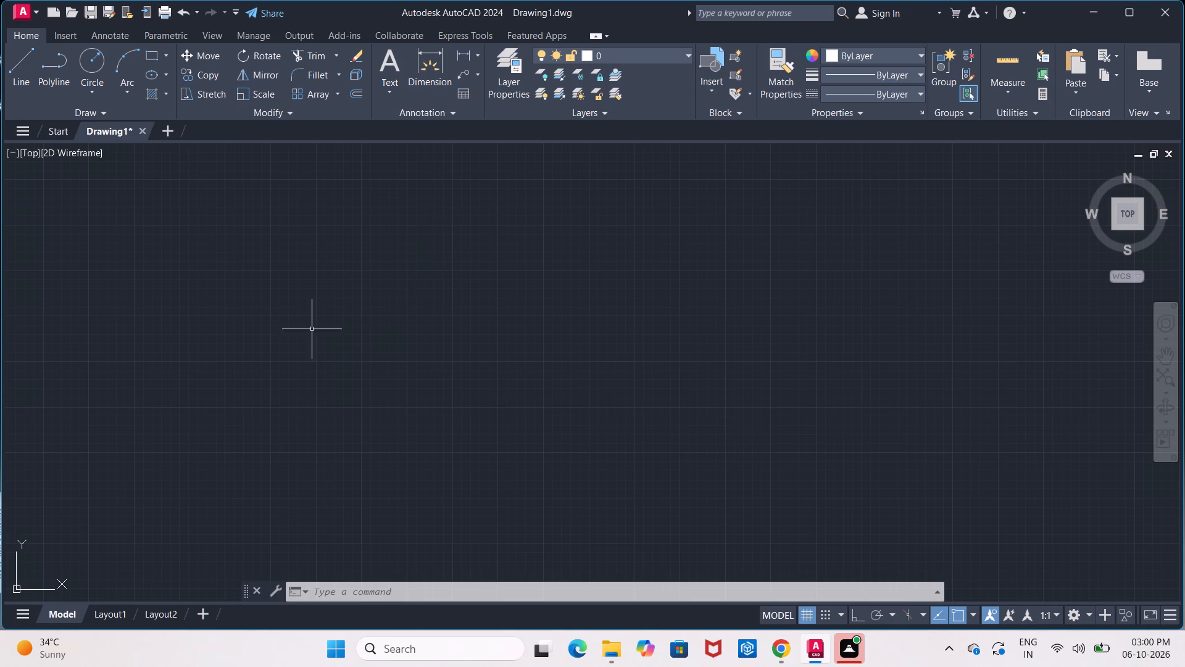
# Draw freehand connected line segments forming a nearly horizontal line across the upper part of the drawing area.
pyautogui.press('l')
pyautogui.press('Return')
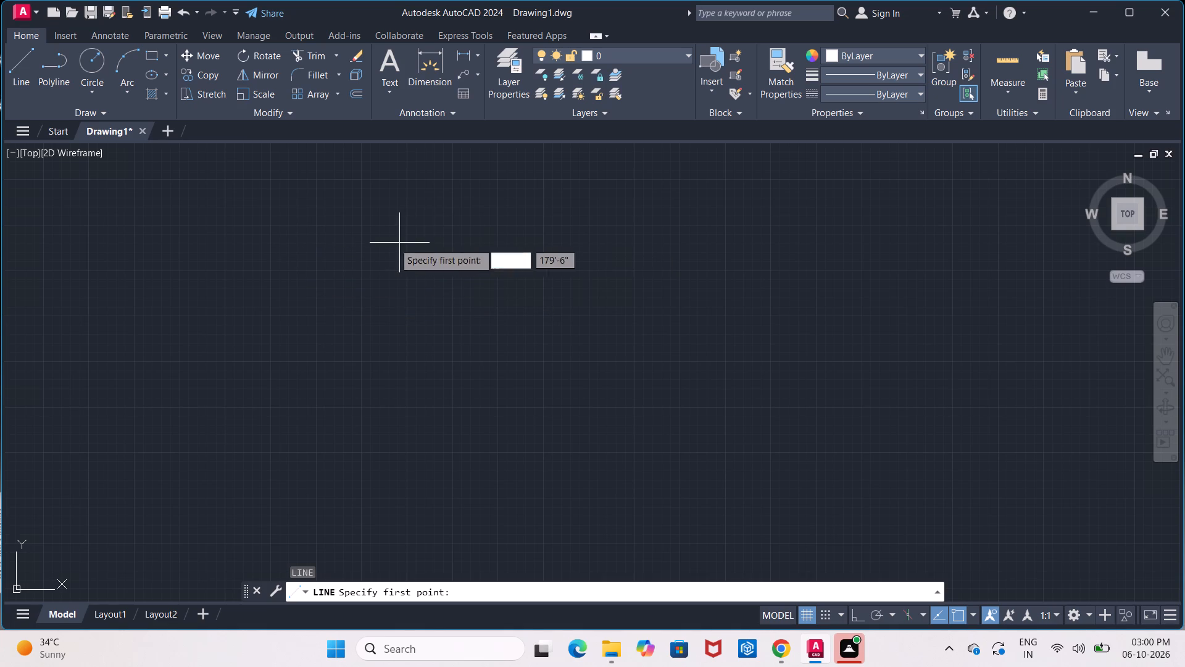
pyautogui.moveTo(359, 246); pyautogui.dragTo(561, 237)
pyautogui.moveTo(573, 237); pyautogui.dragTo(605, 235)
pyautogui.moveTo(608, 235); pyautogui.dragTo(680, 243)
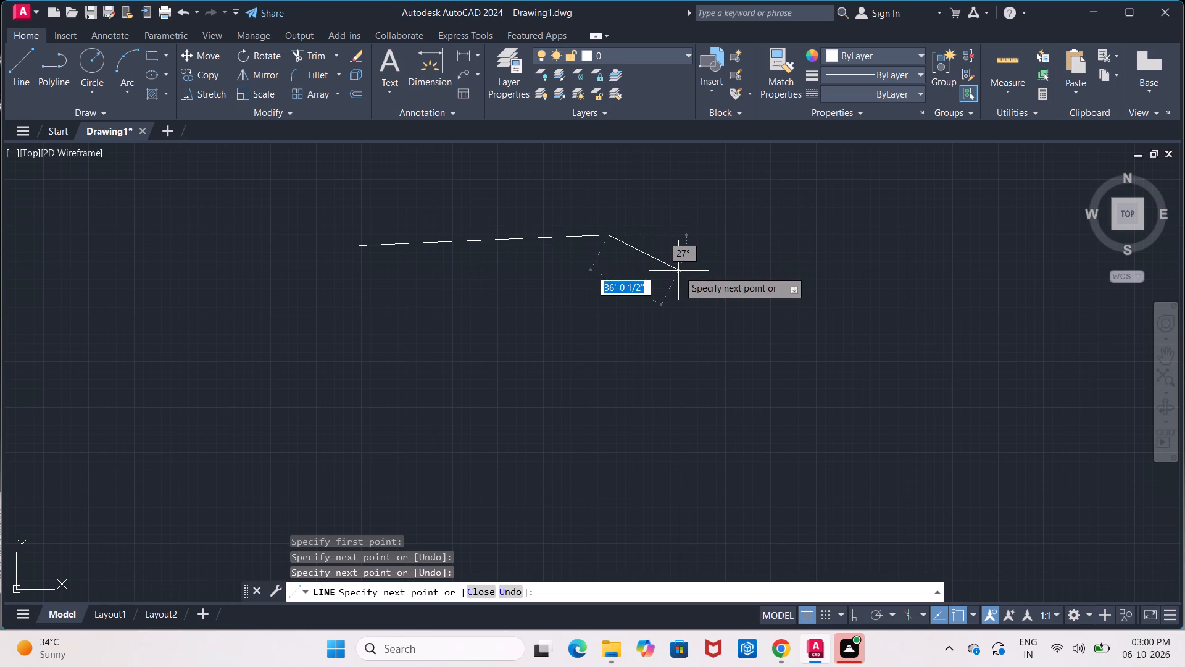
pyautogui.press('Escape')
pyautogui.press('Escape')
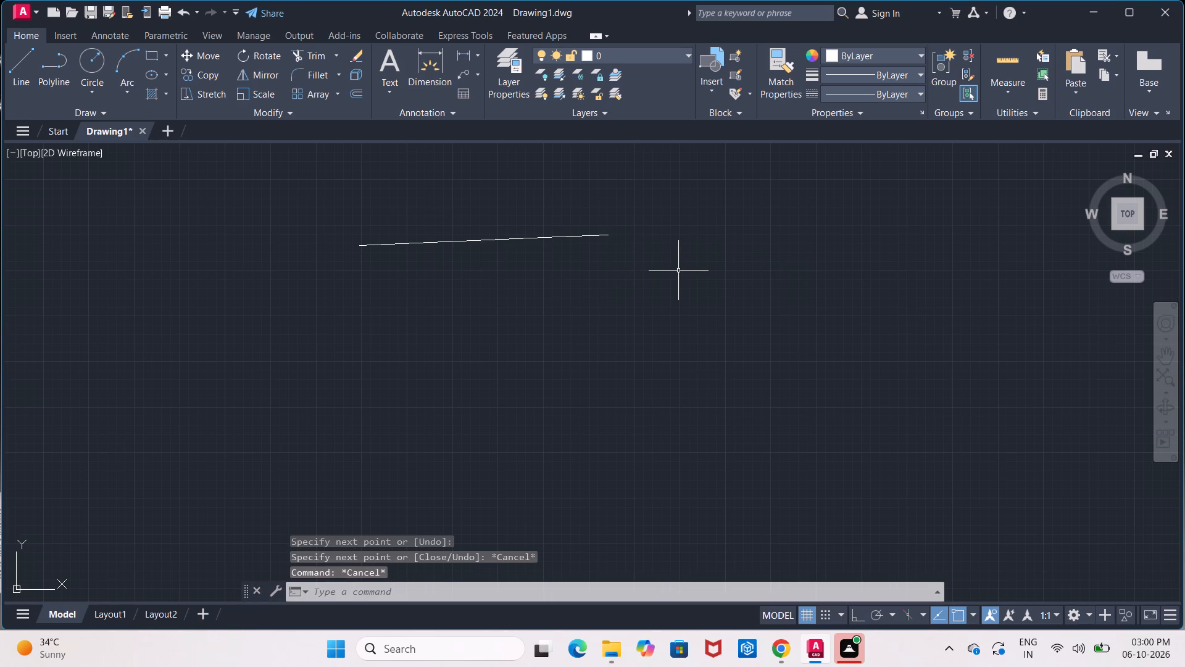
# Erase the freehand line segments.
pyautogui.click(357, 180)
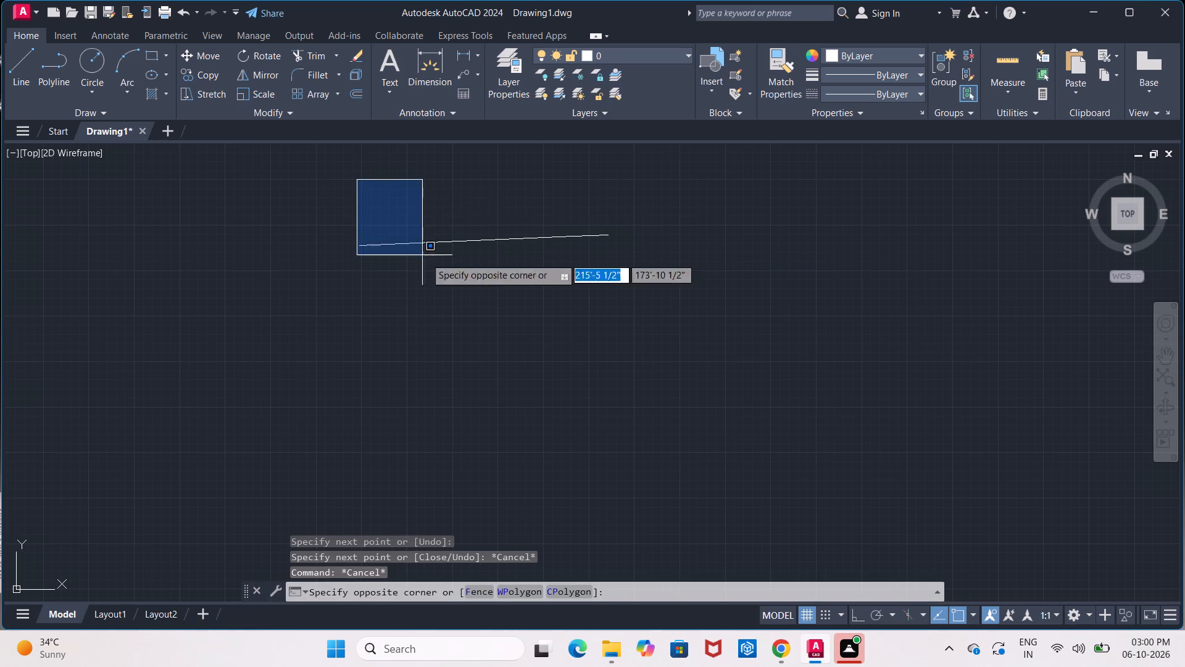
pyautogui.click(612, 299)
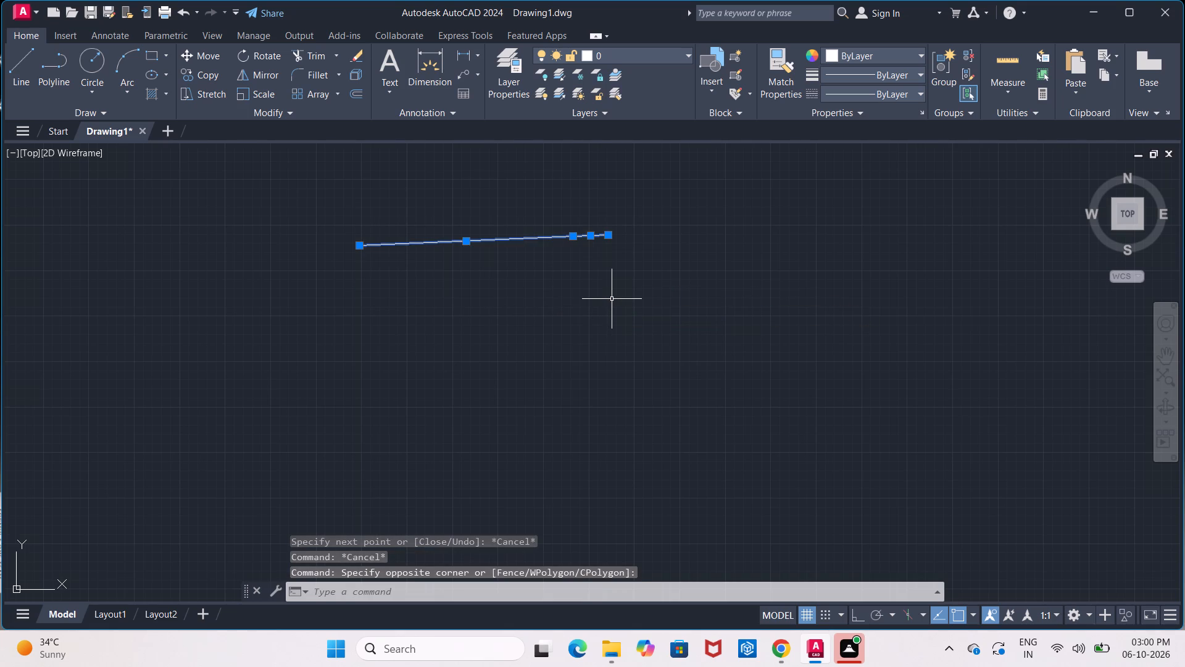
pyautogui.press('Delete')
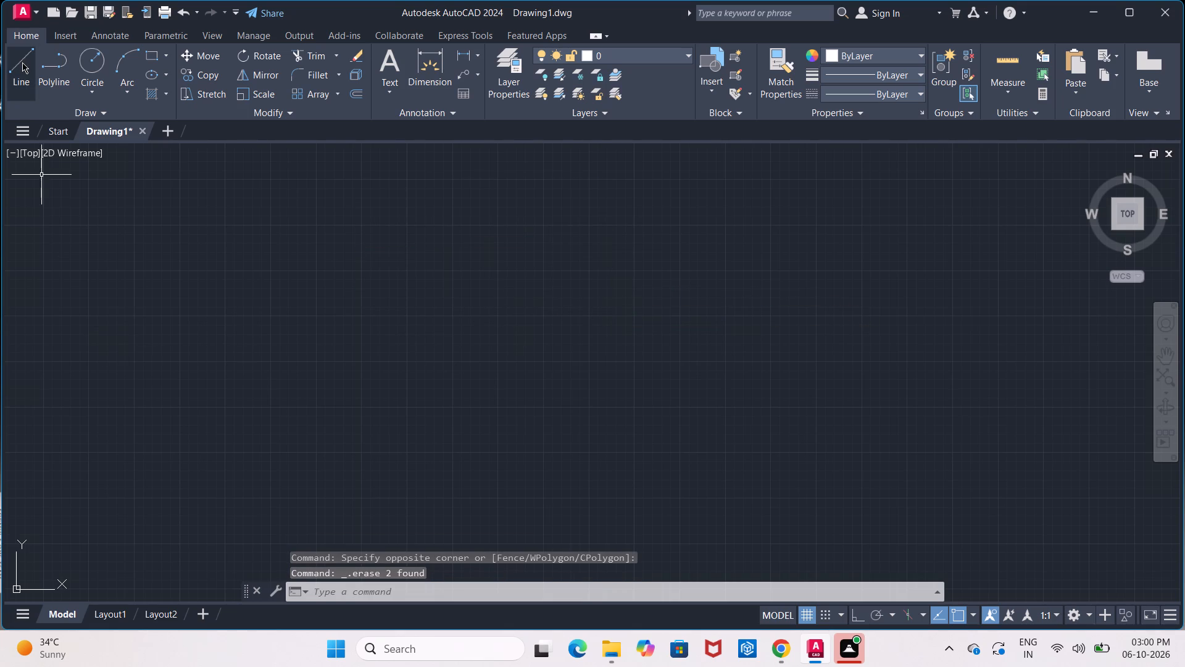
# Draw a closed rectangle 30' wide and 25' high from single lines with ortho mode on.
pyautogui.click(22, 62)
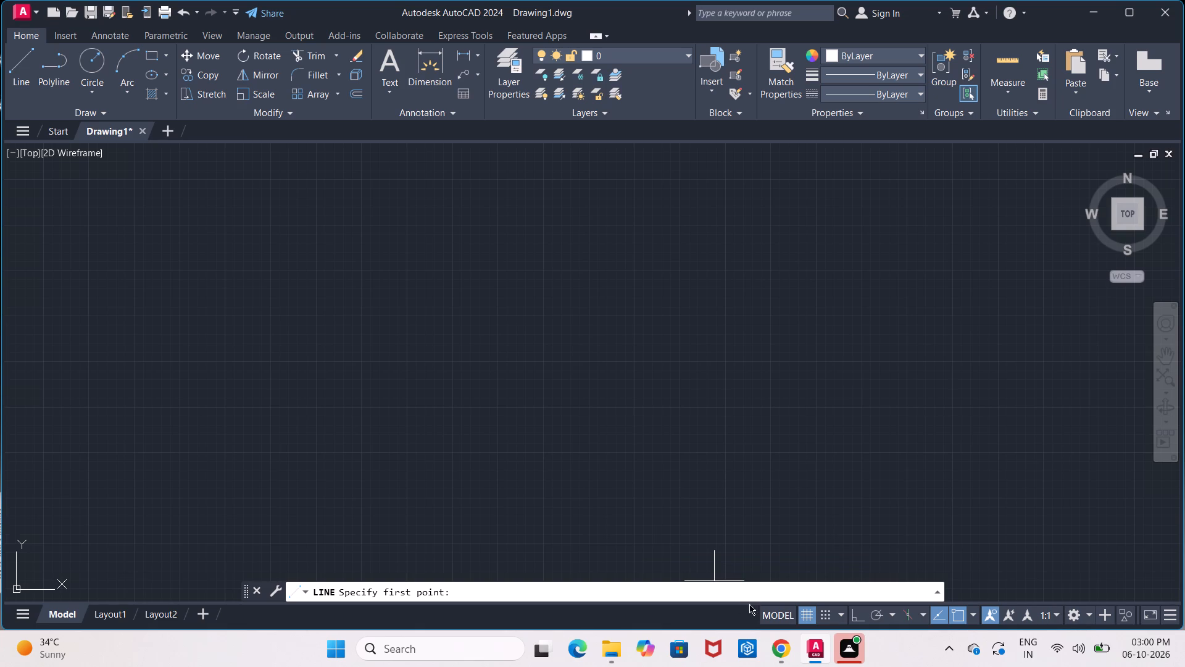
pyautogui.click(856, 615)
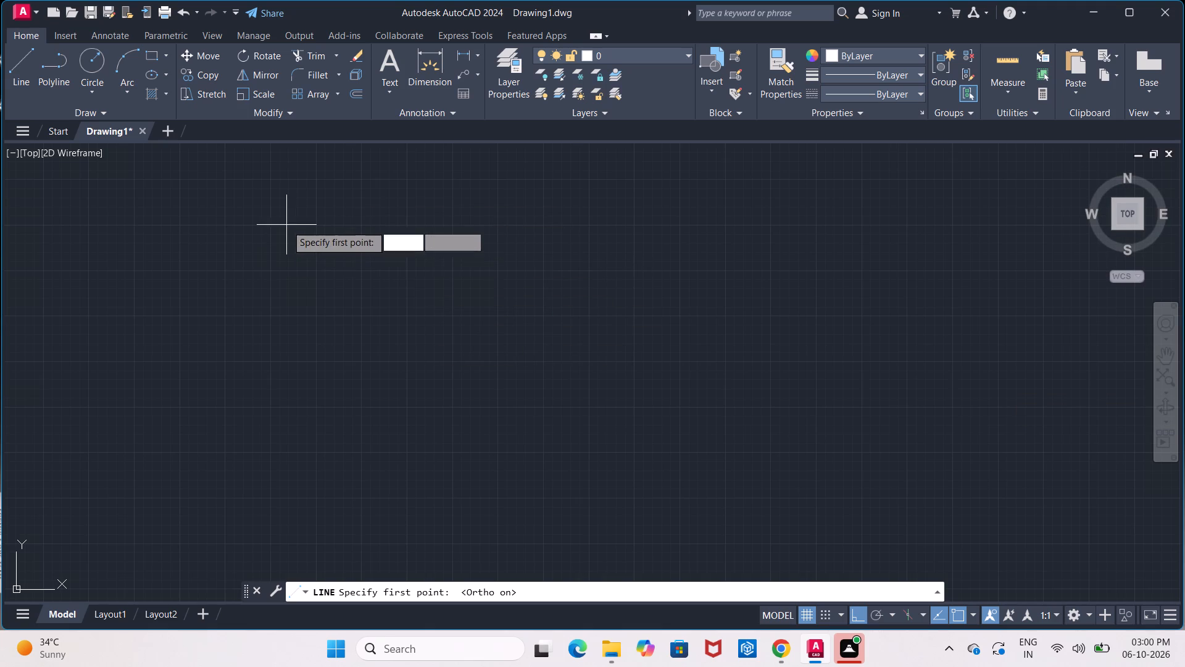
pyautogui.moveTo(301, 248); pyautogui.dragTo(462, 243)
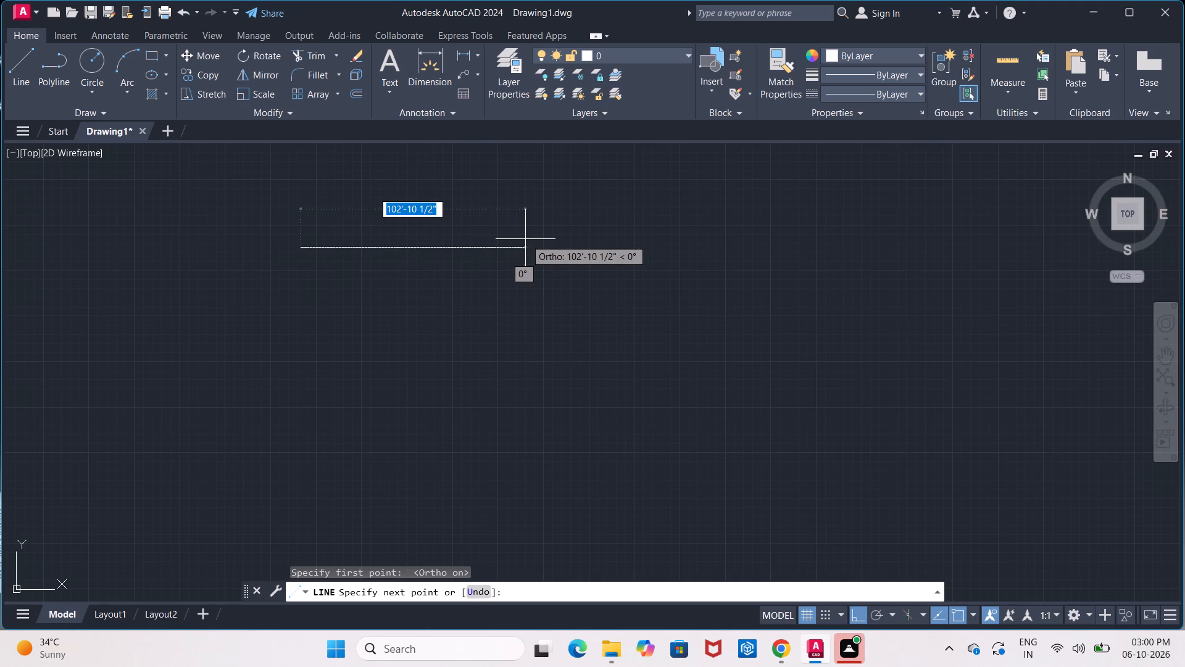
pyautogui.write("30'")
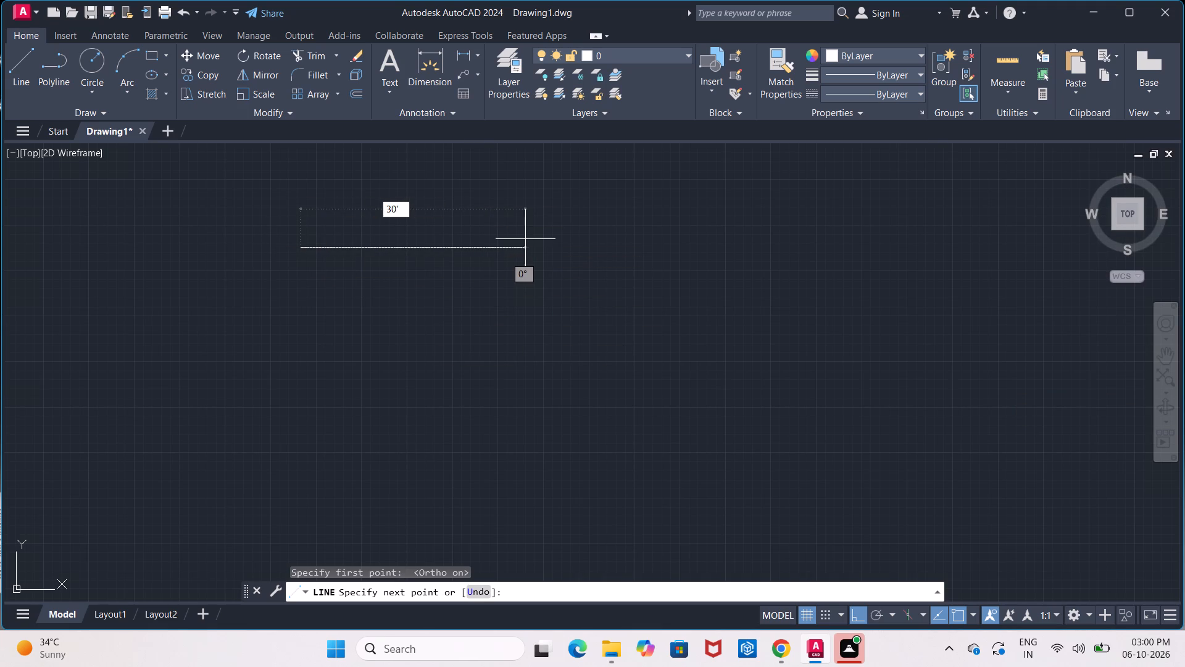
pyautogui.press('Return')
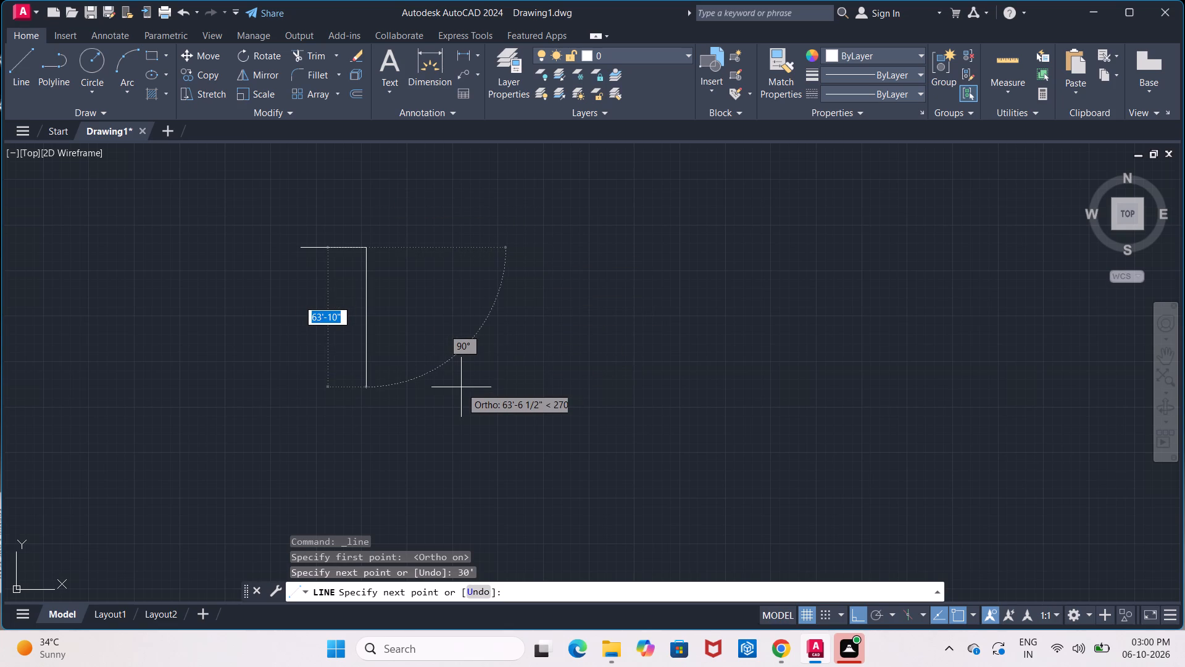
pyautogui.write('25')
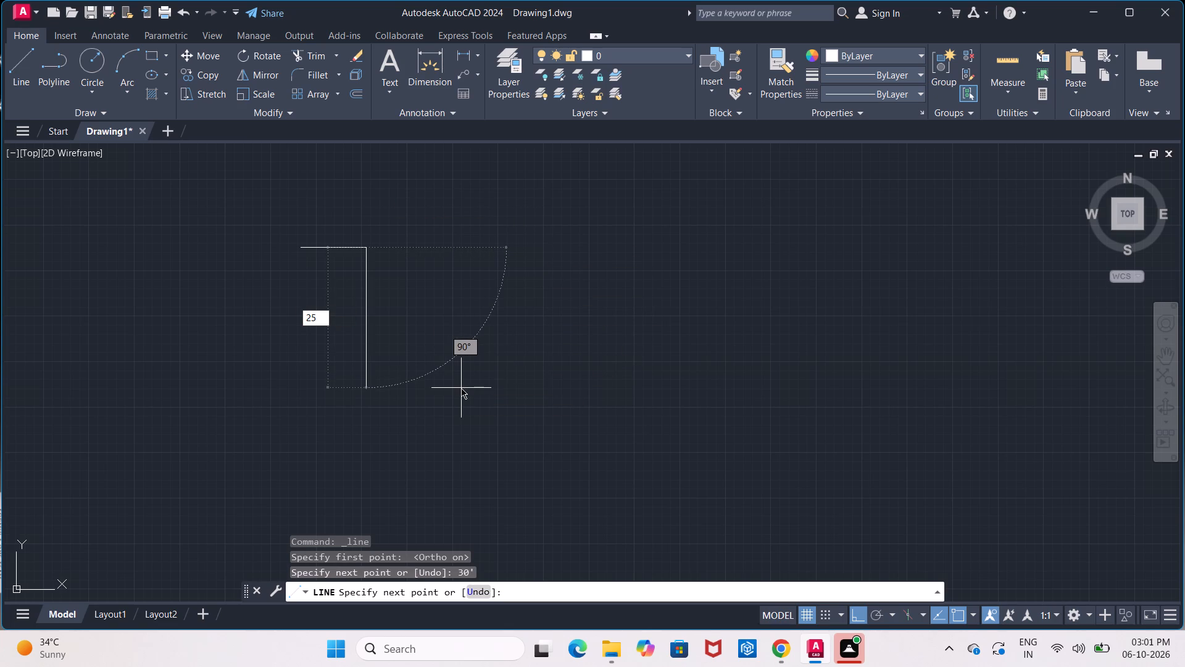
pyautogui.press("'")
pyautogui.press('Return')
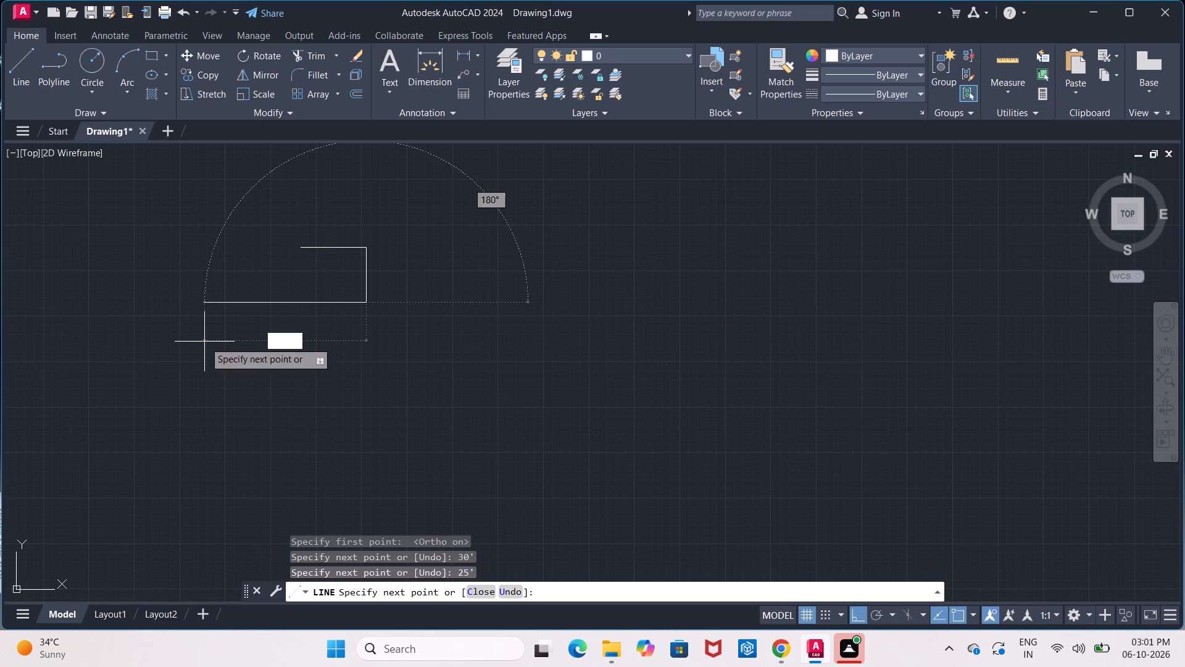
pyautogui.write("30'")
pyautogui.press('Return')
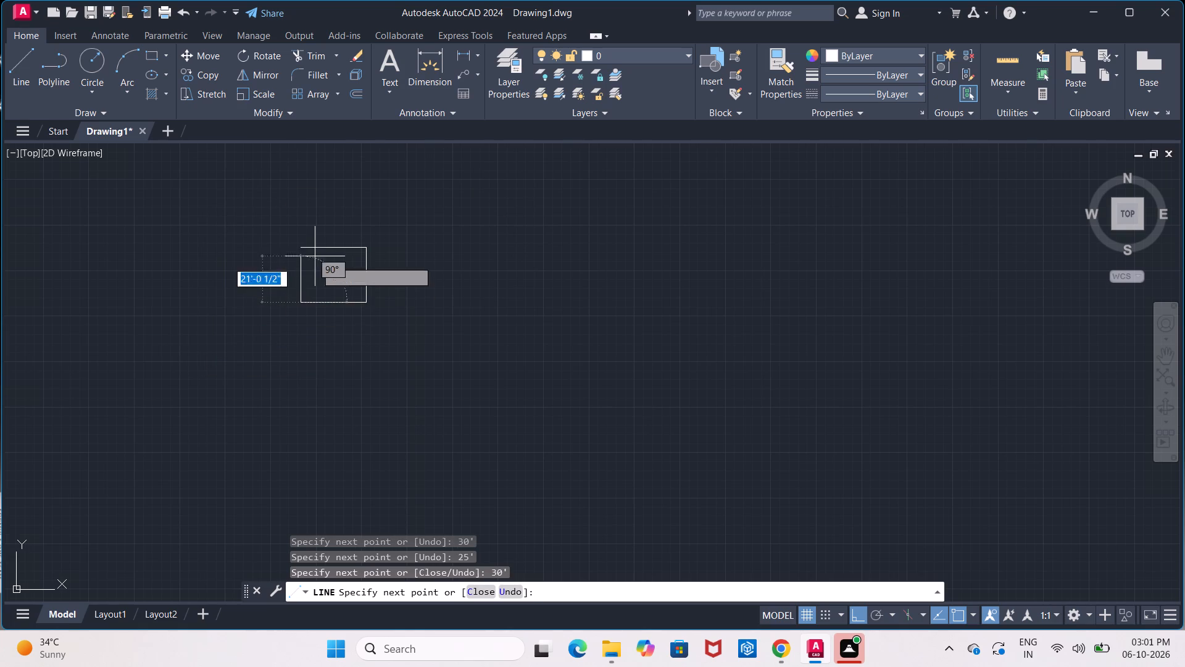
pyautogui.press('2')
pyautogui.write("5'")
pyautogui.press('Return')
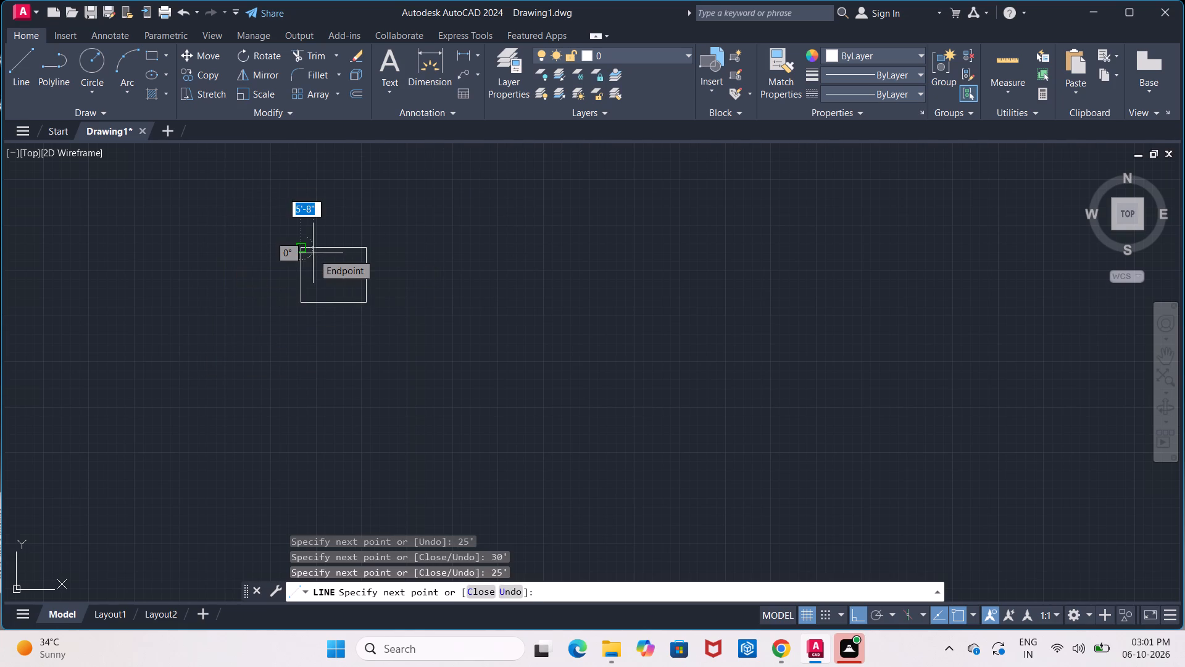
pyautogui.press('Escape')
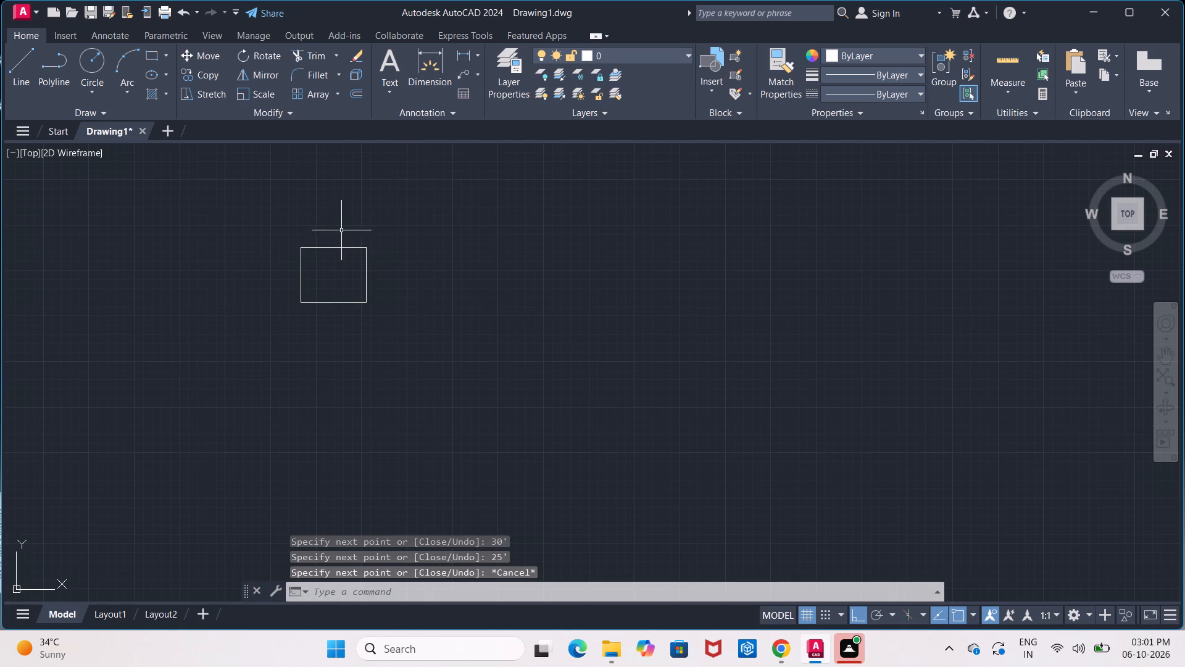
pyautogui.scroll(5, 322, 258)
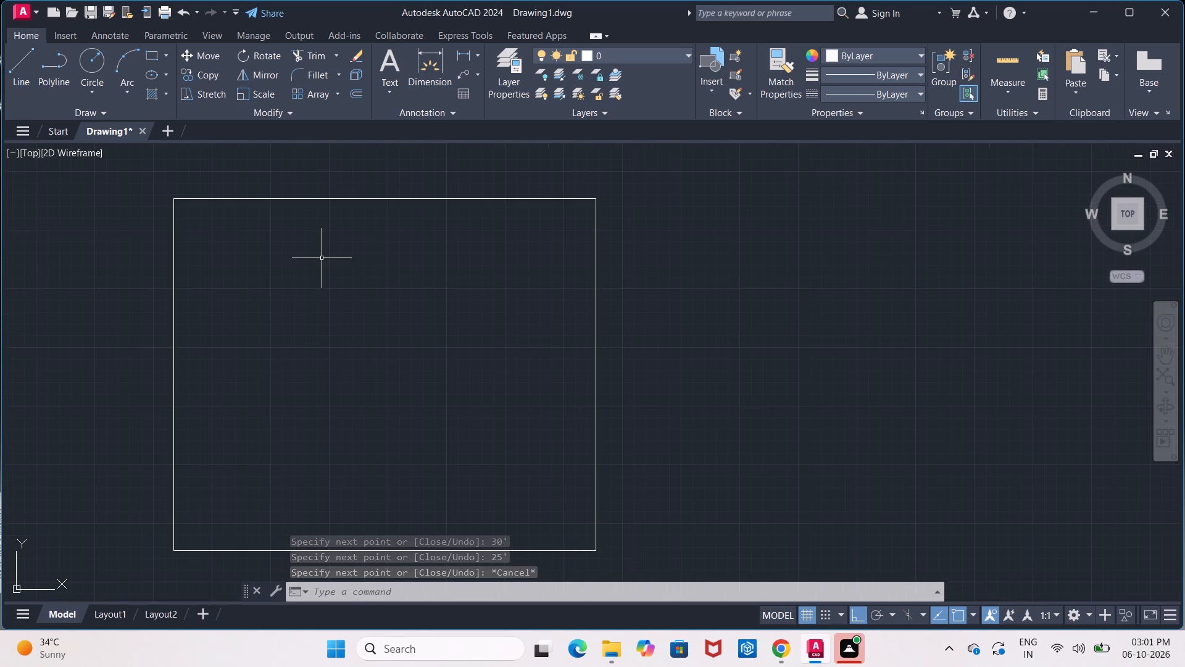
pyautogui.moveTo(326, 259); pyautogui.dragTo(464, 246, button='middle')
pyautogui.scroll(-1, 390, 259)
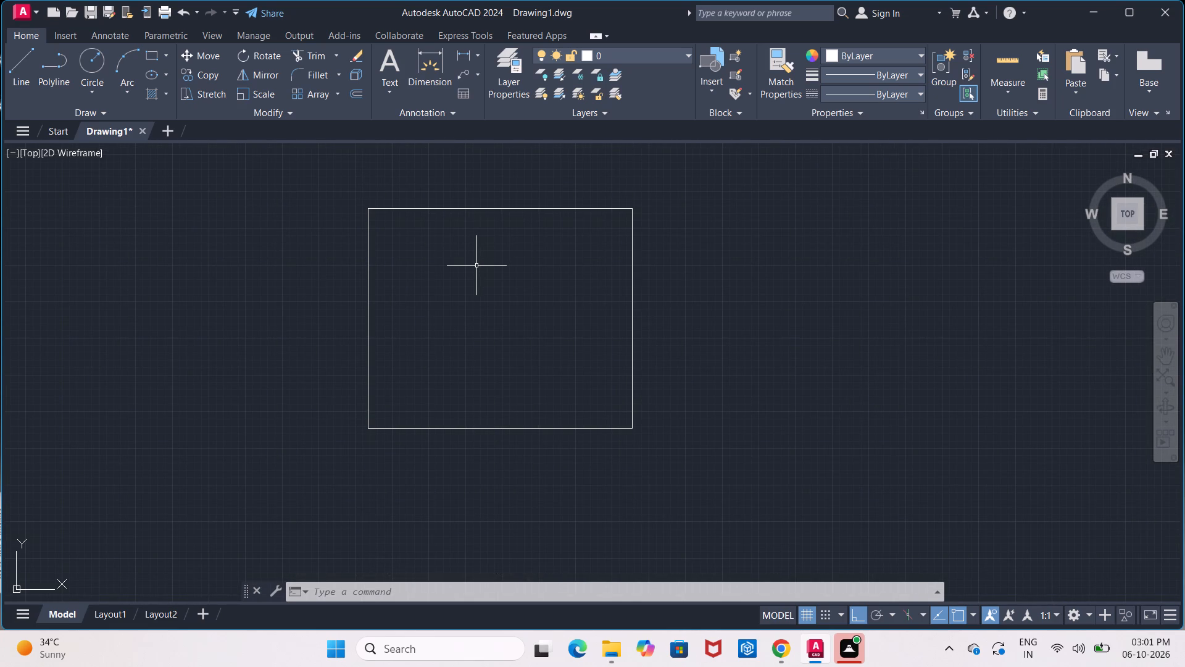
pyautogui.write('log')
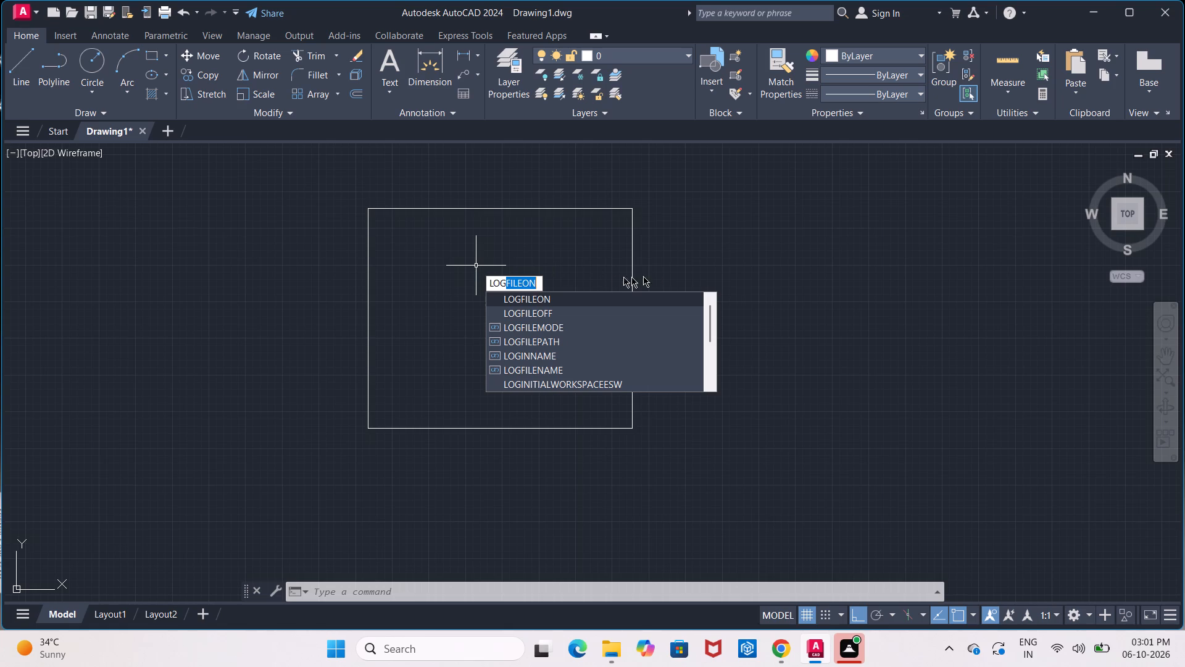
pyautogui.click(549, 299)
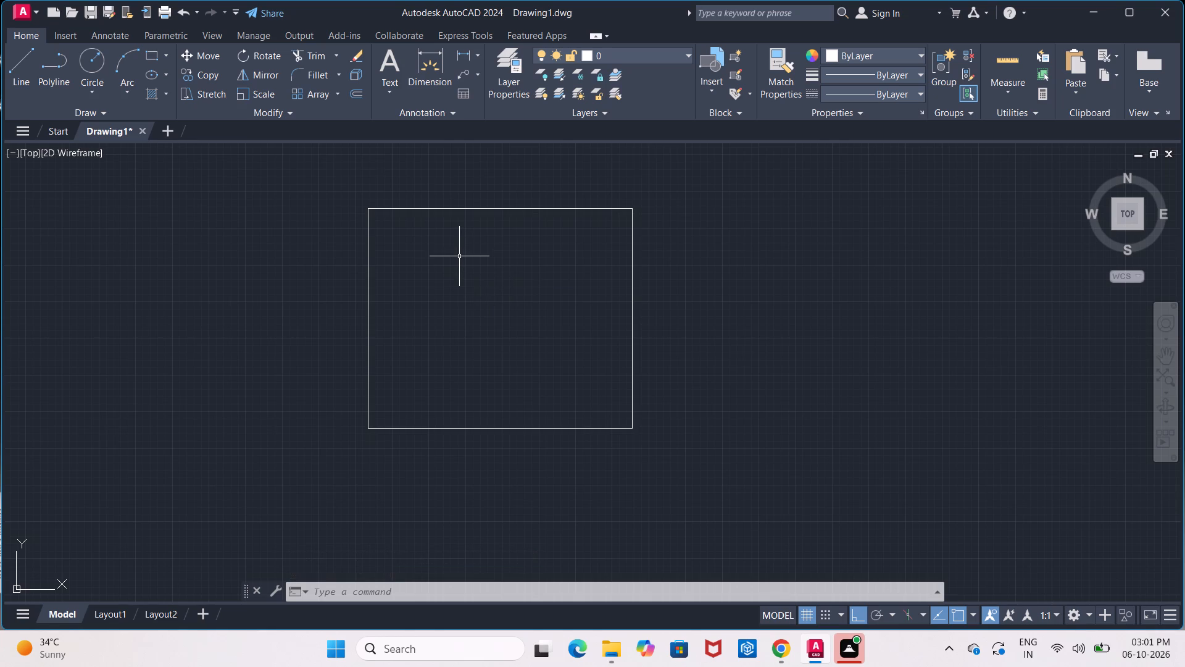
# Offset all four sides of the 30' by 25' rectangle inward by 9".
pyautogui.press('o')
pyautogui.press('Return')
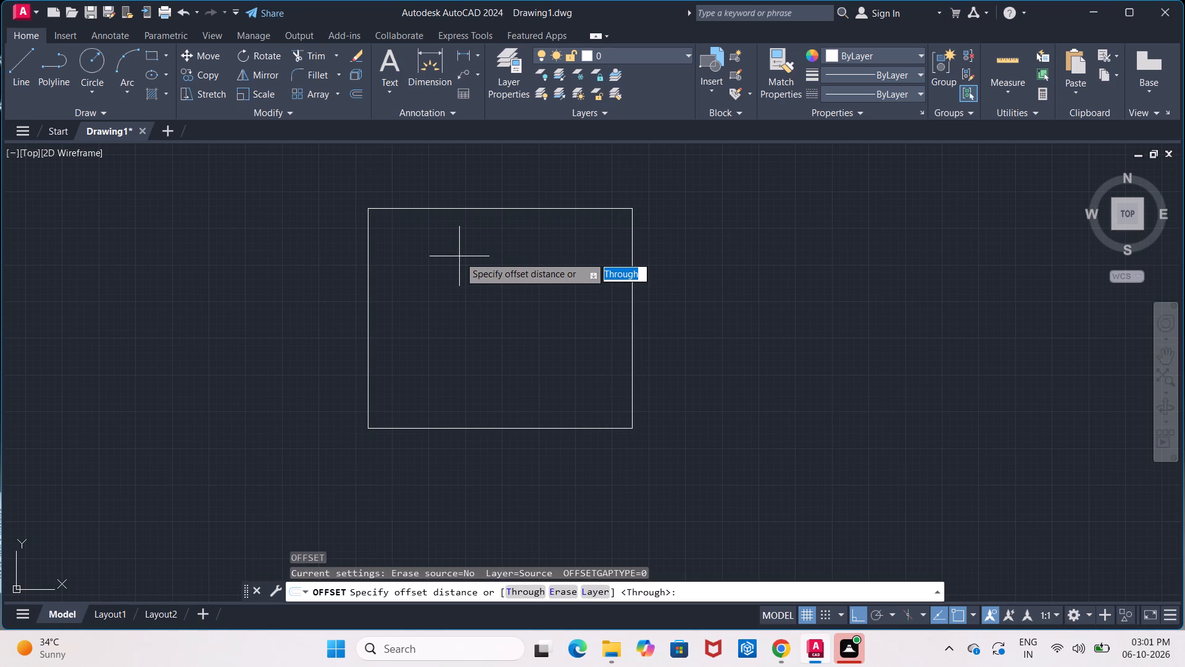
pyautogui.press('9')
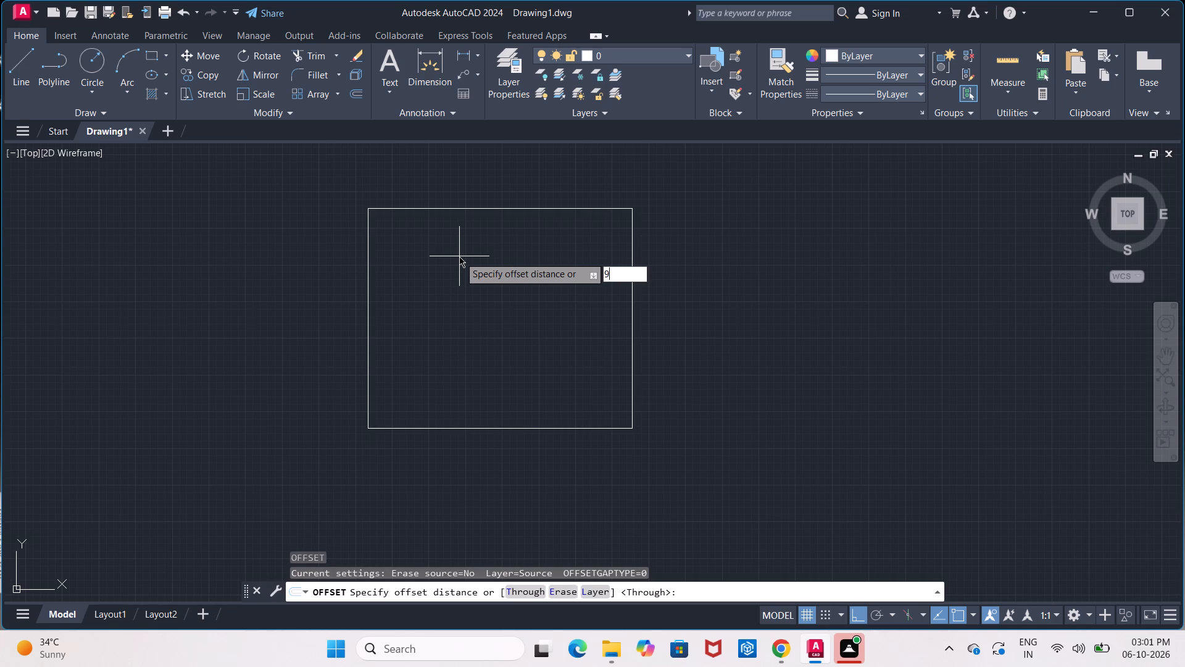
pyautogui.hotkey('shift', '"')
pyautogui.press('Return')
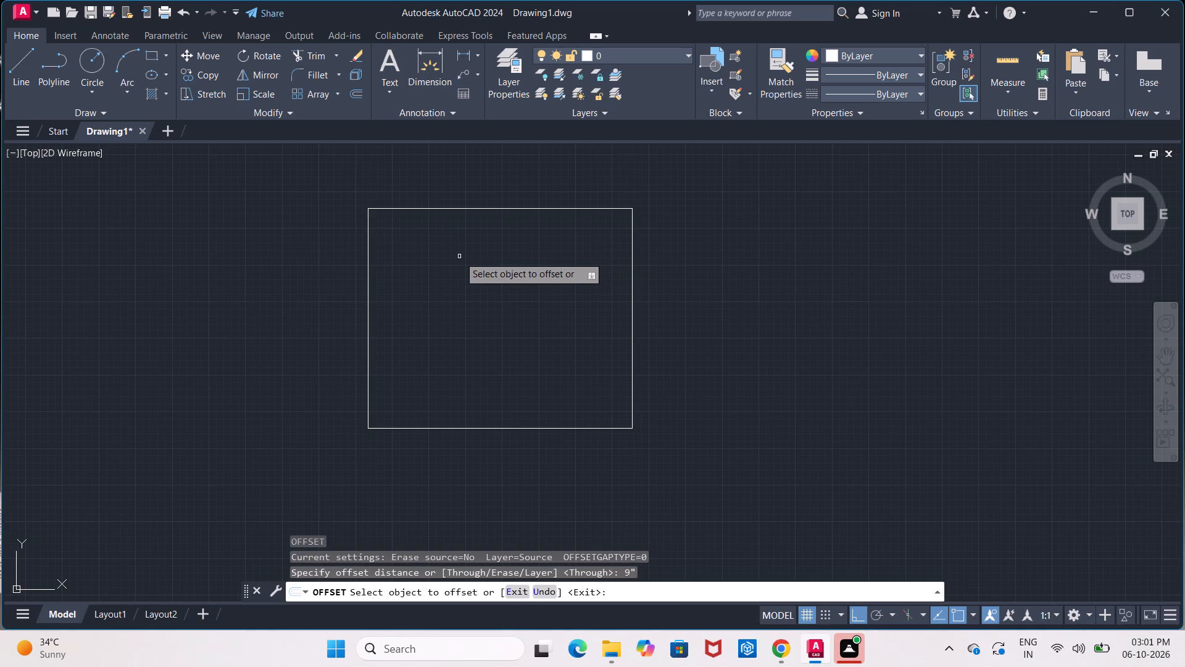
pyautogui.click(468, 208)
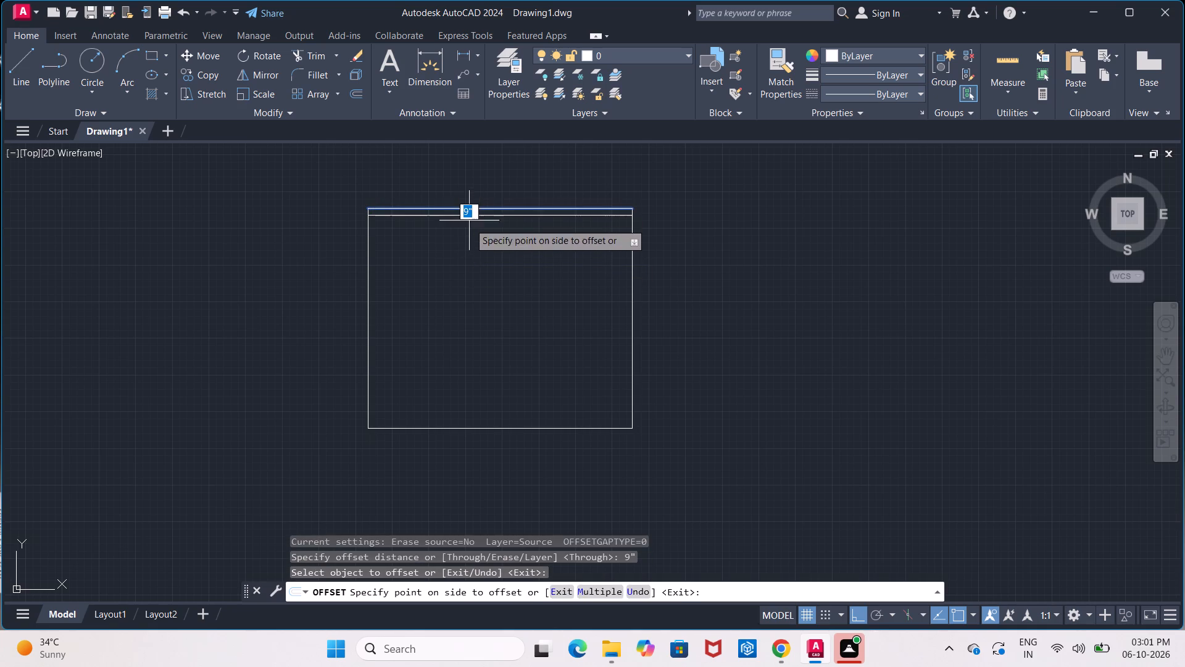
pyautogui.click(469, 225)
pyautogui.click(369, 288)
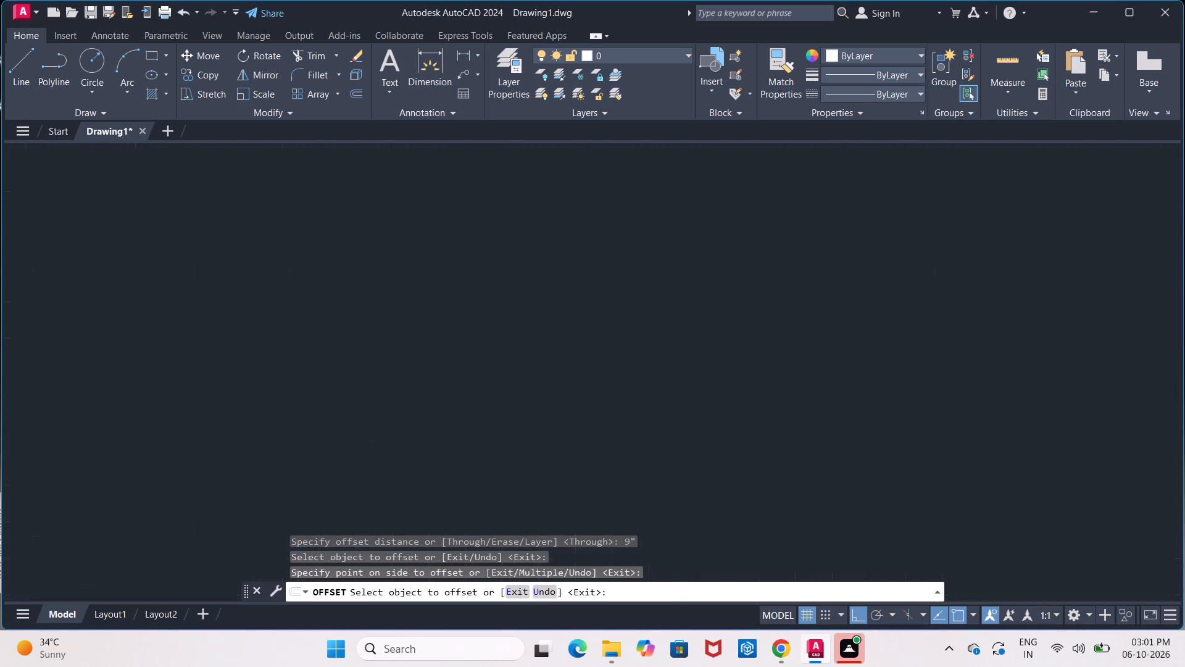
pyautogui.click(383, 288)
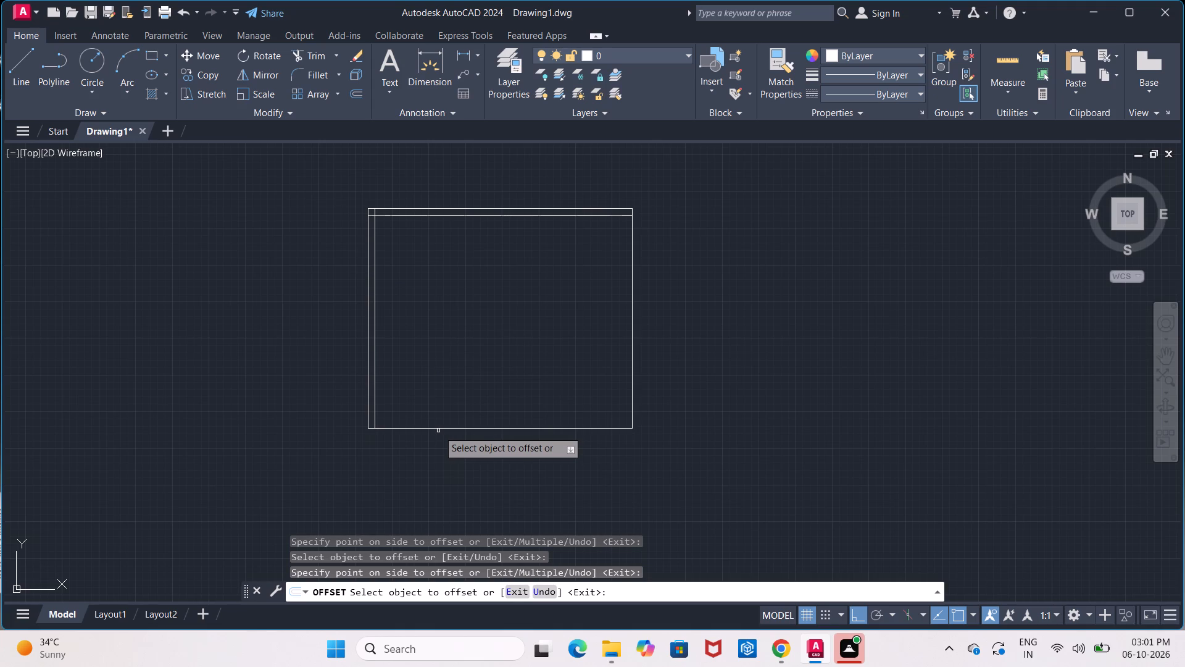
pyautogui.click(438, 427)
pyautogui.click(433, 392)
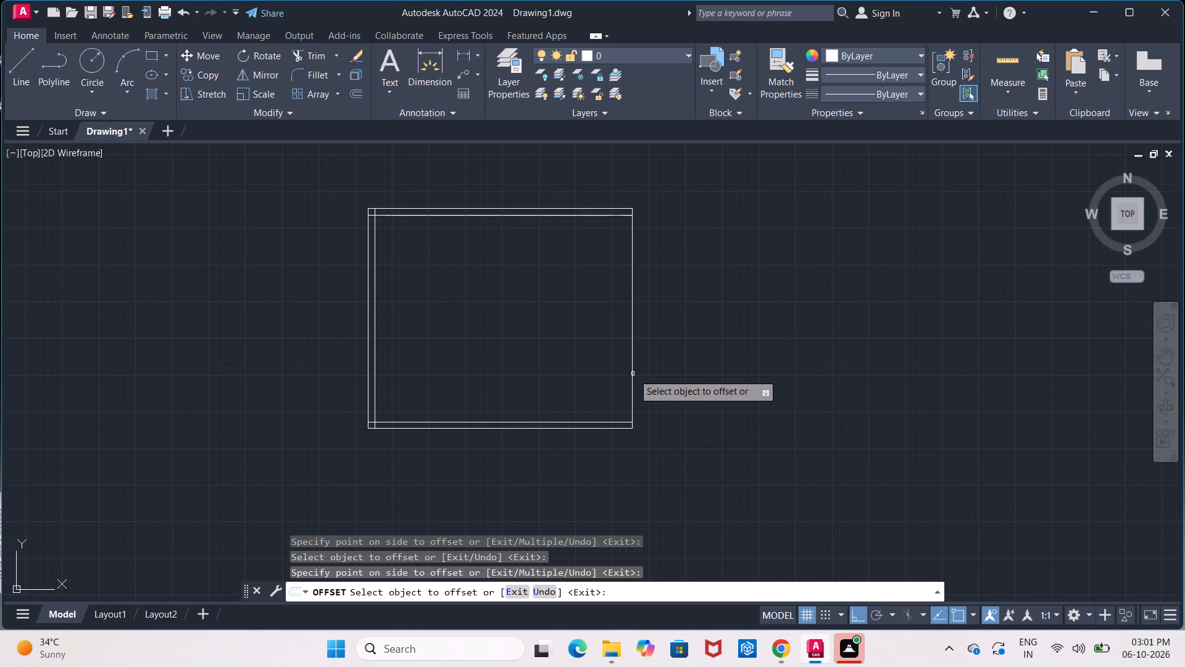
pyautogui.click(635, 374)
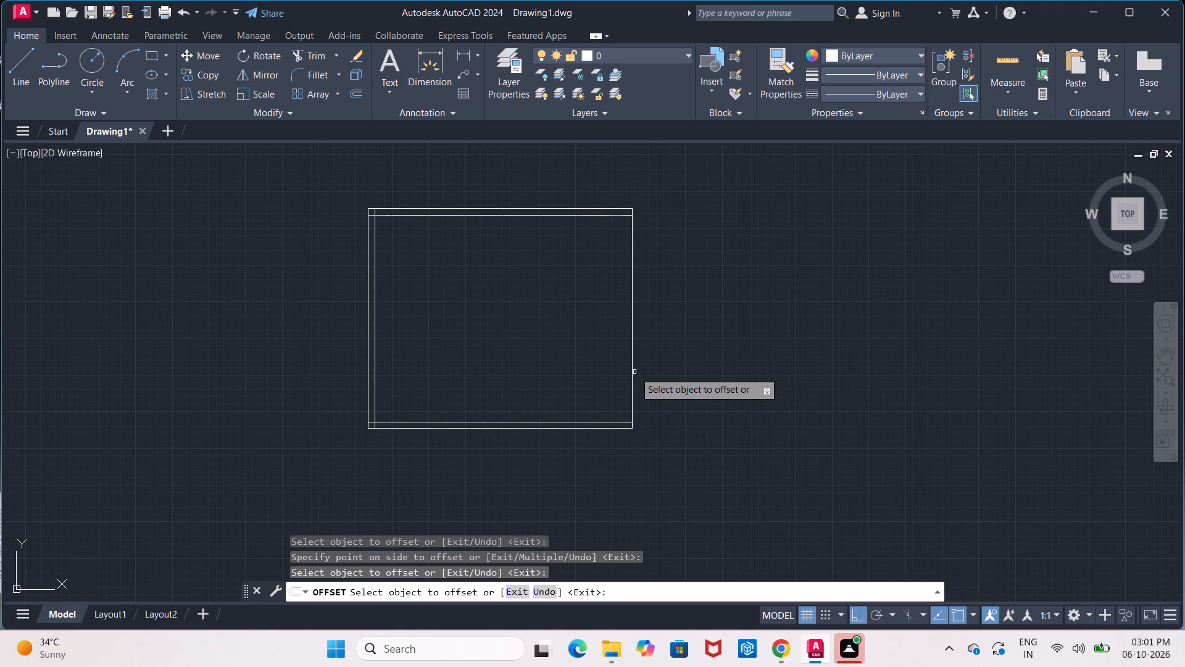
pyautogui.click(633, 371)
pyautogui.click(607, 371)
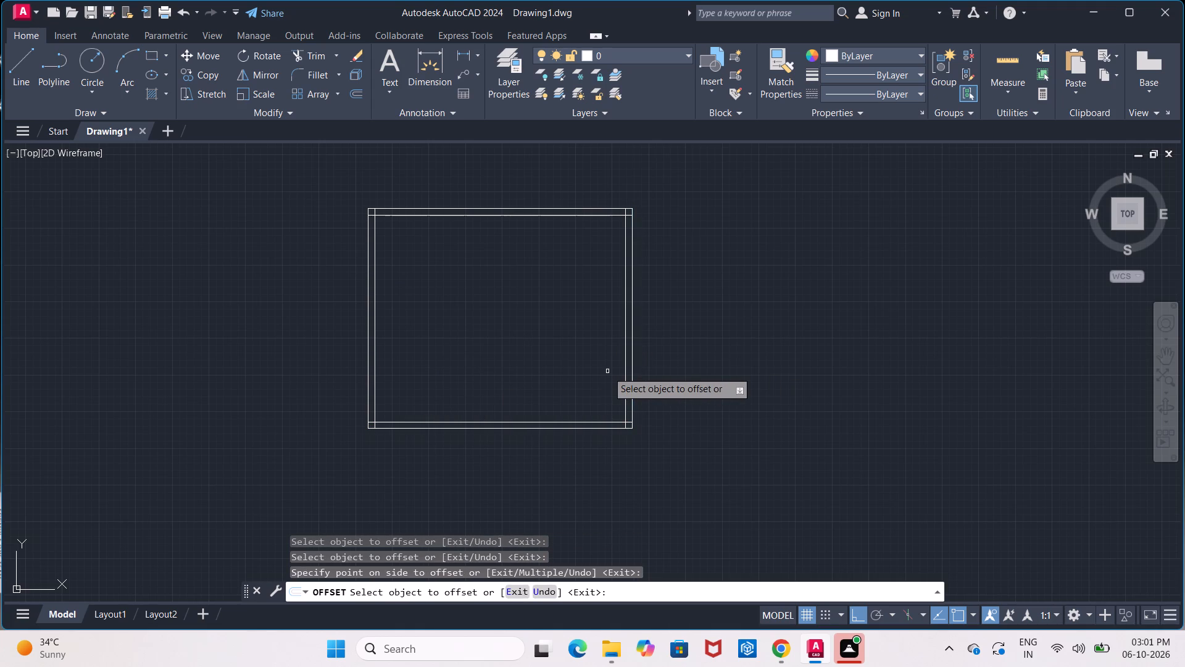
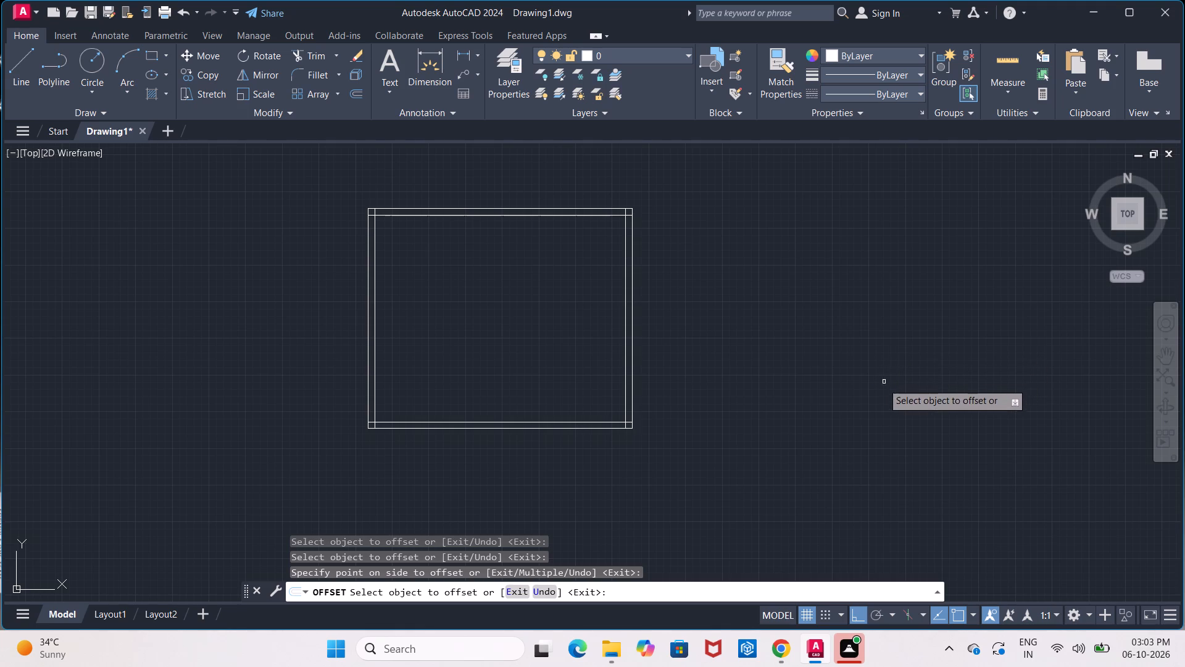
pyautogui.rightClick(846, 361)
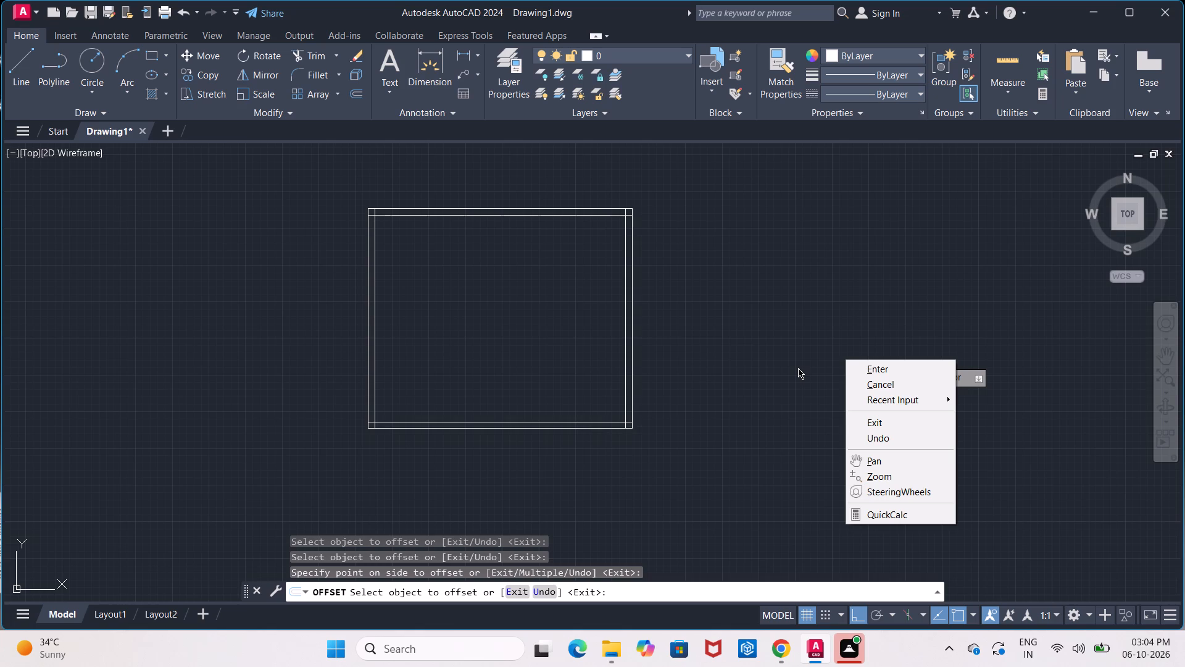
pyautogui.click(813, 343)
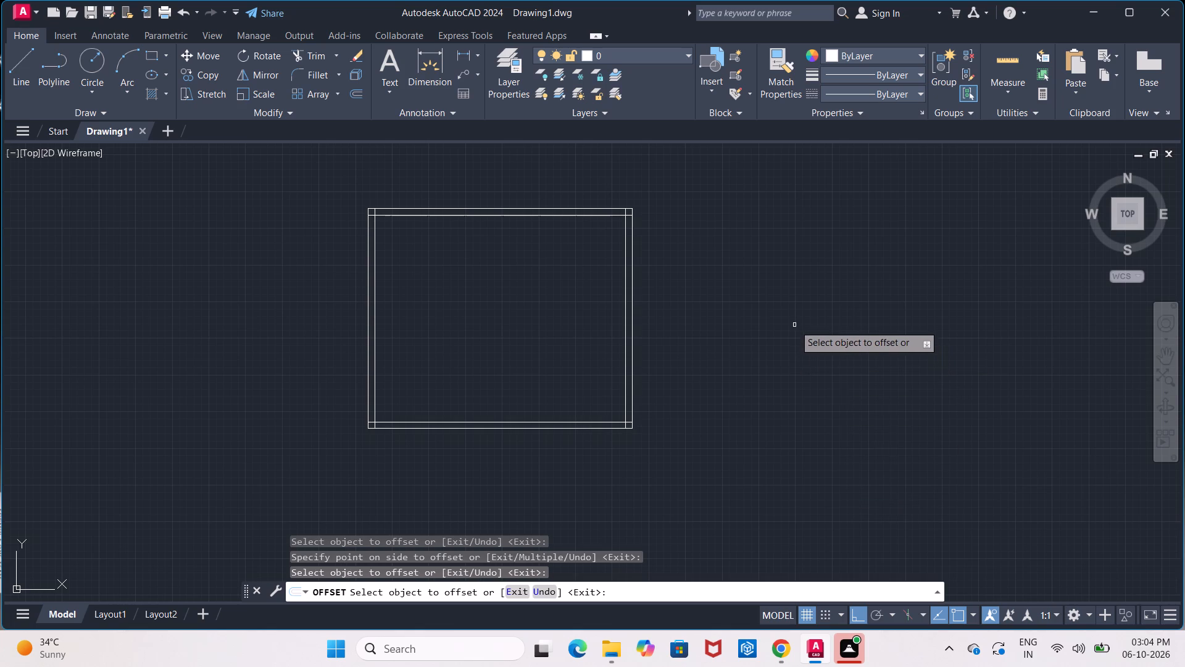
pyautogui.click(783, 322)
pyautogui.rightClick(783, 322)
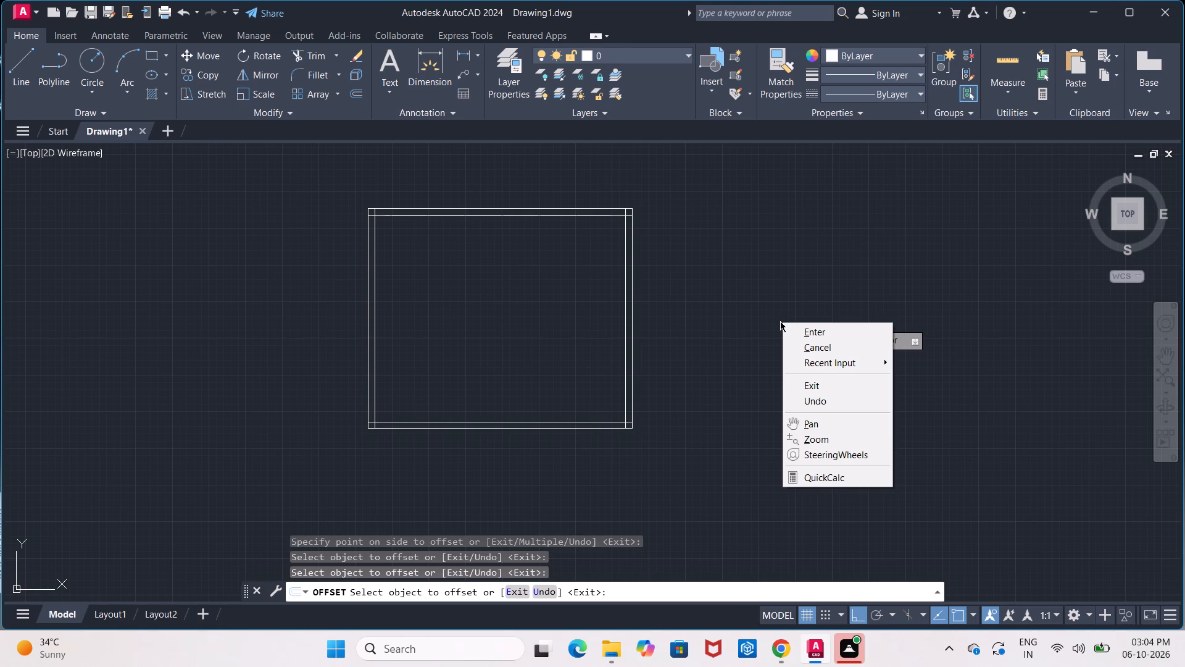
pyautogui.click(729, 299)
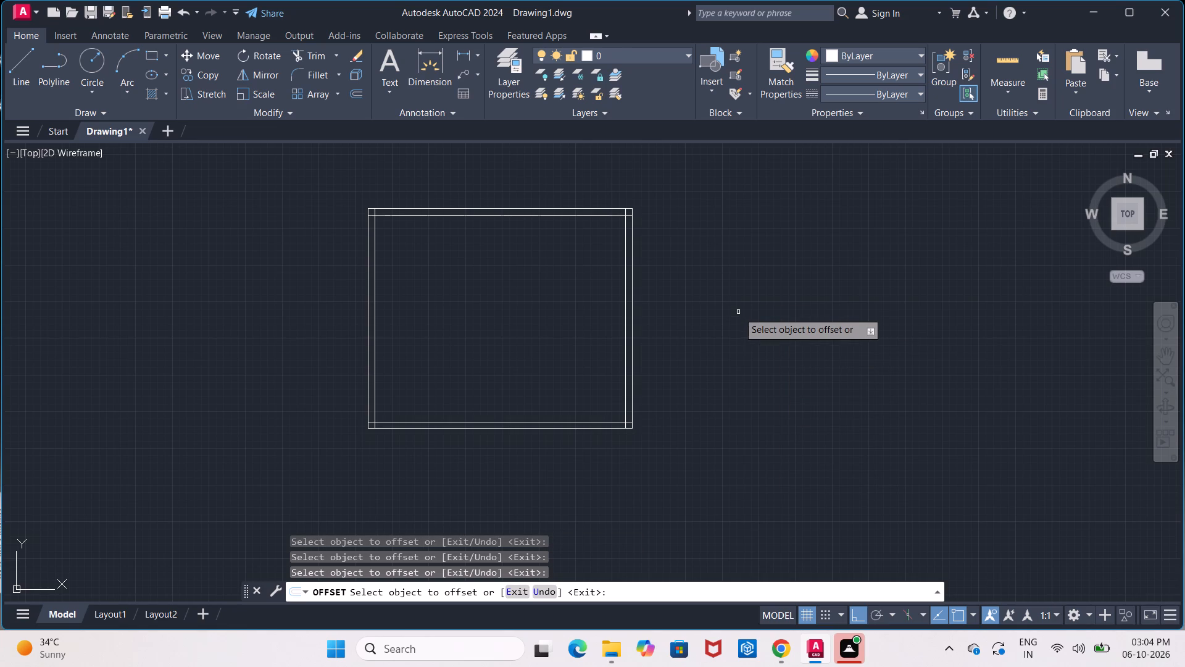
# End the Offset command and make the pickbox slightly larger in the selection options, applying the change.
pyautogui.press('Escape')
pyautogui.rightClick(738, 313)
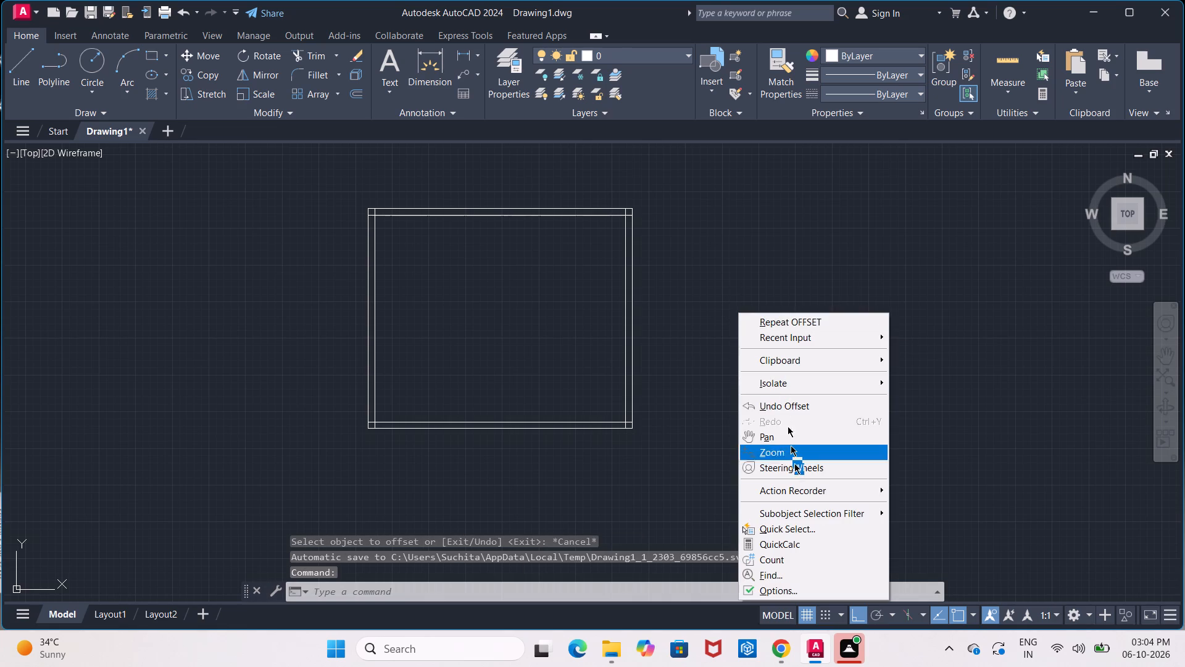
pyautogui.click(795, 584)
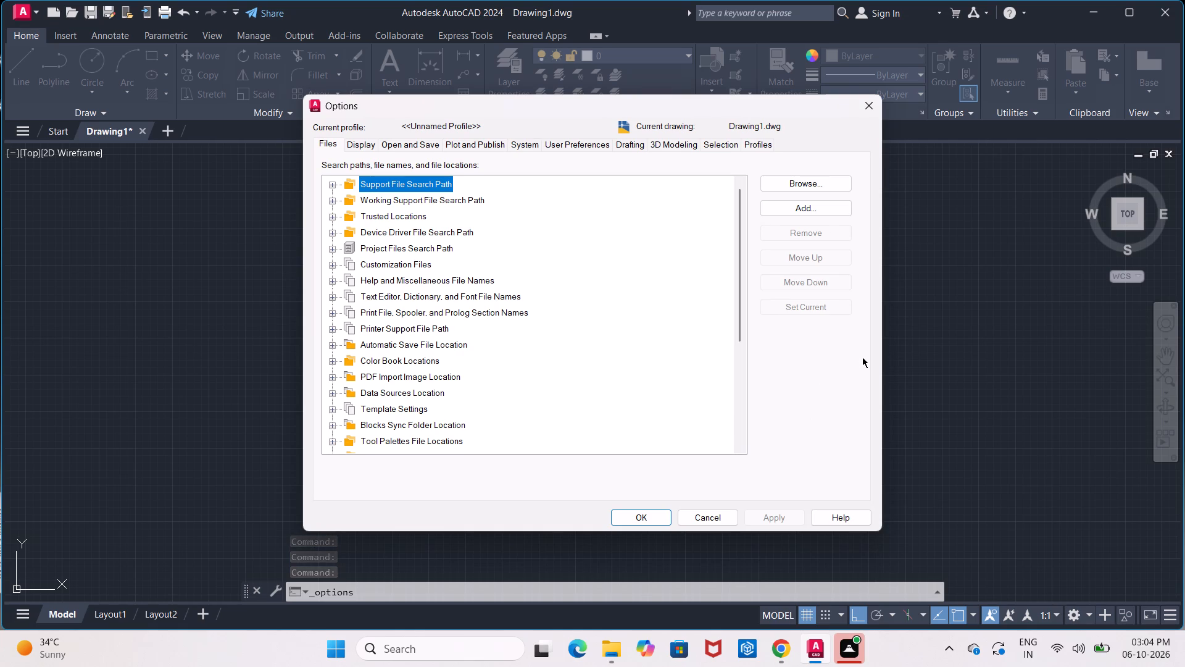
pyautogui.click(712, 143)
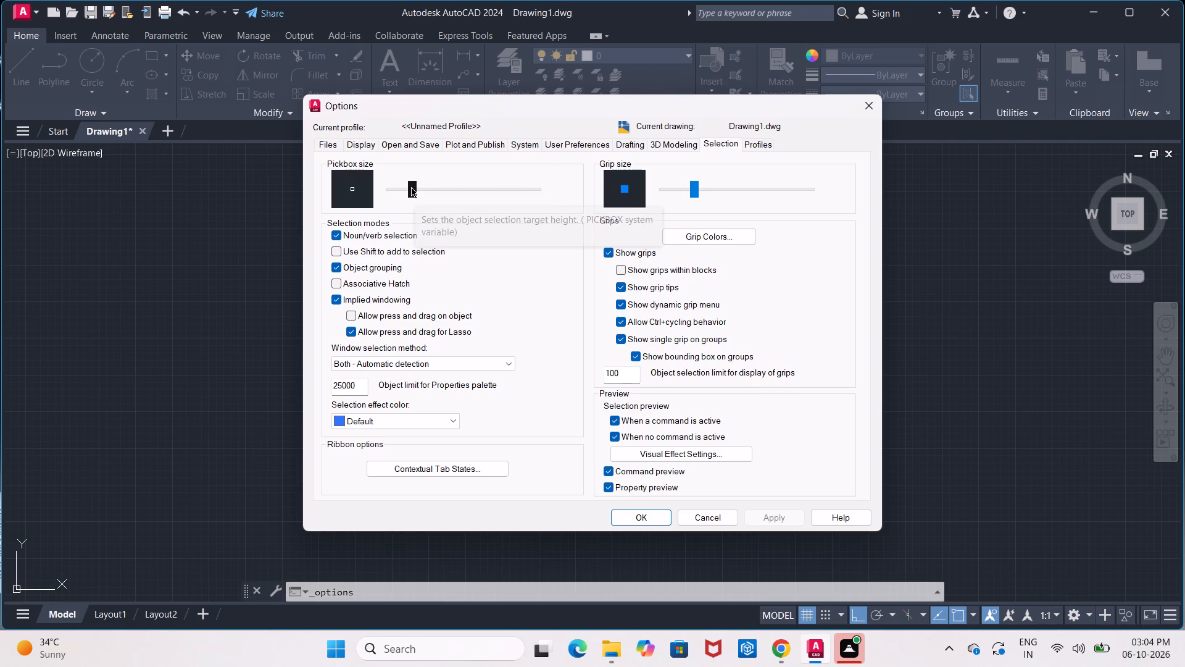
pyautogui.moveTo(410, 185); pyautogui.dragTo(413, 187)
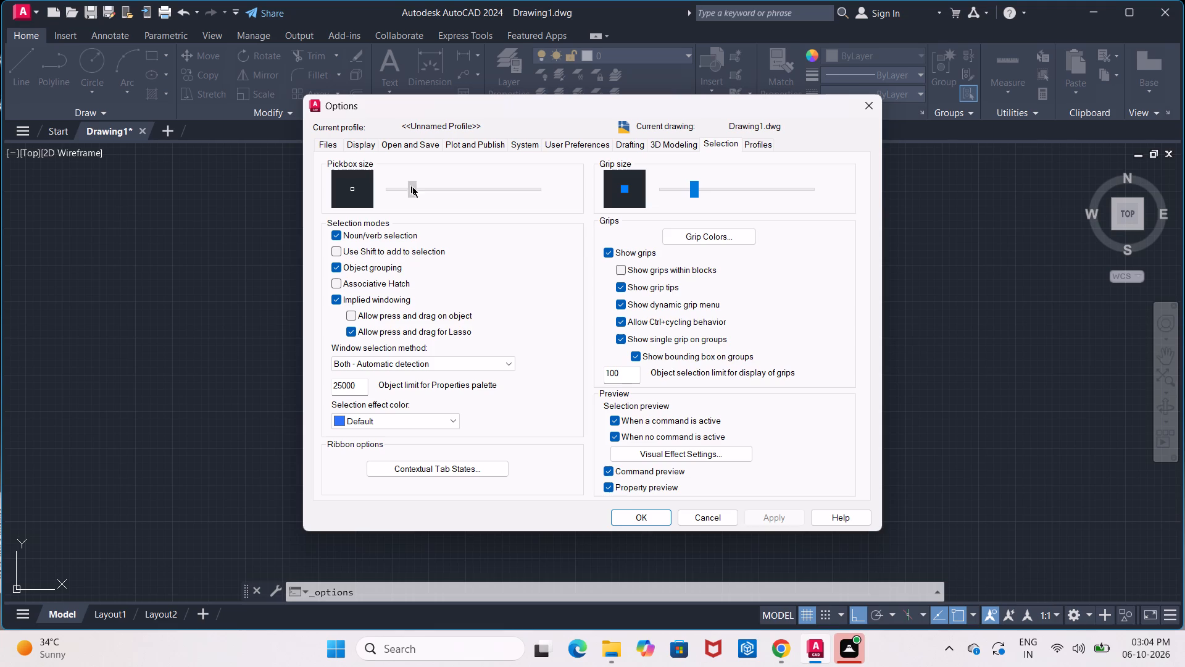
pyautogui.moveTo(413, 187); pyautogui.dragTo(436, 199)
pyautogui.moveTo(440, 189); pyautogui.dragTo(434, 193)
pyautogui.moveTo(434, 193); pyautogui.dragTo(429, 196)
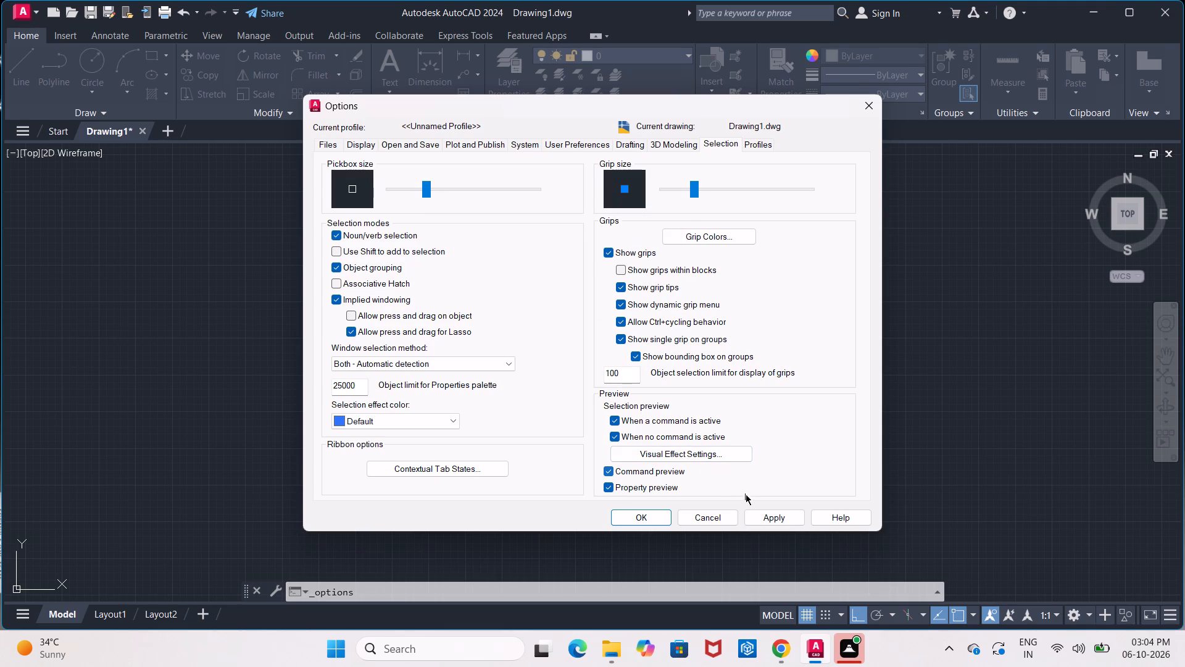
pyautogui.click(770, 518)
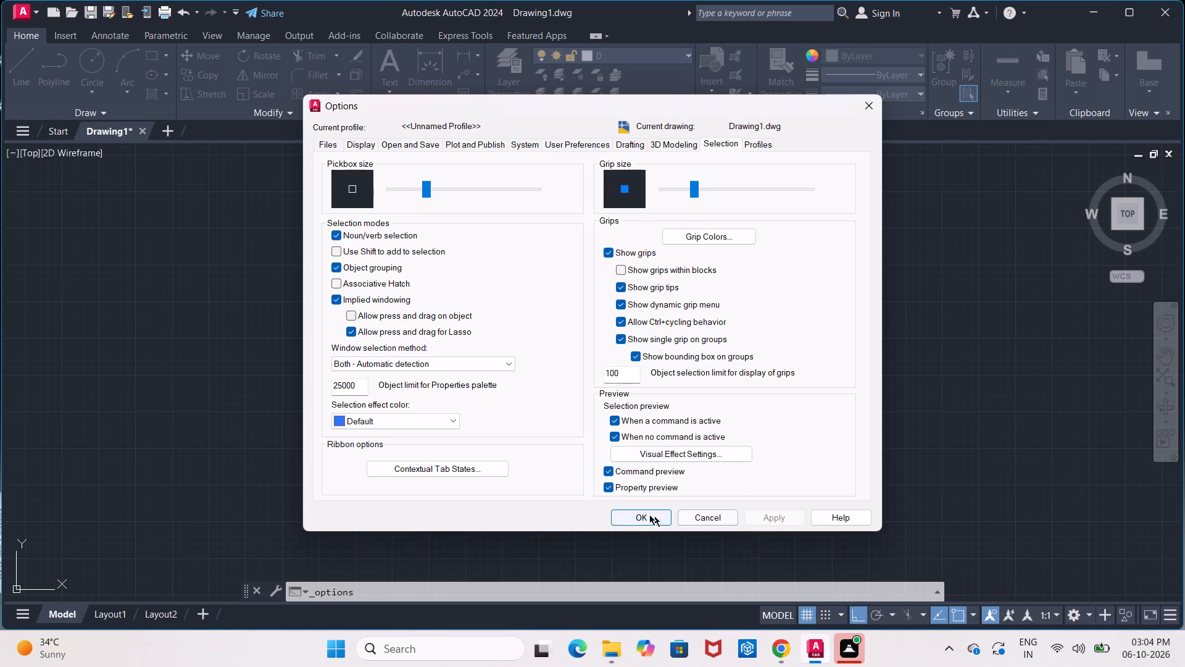
pyautogui.click(647, 513)
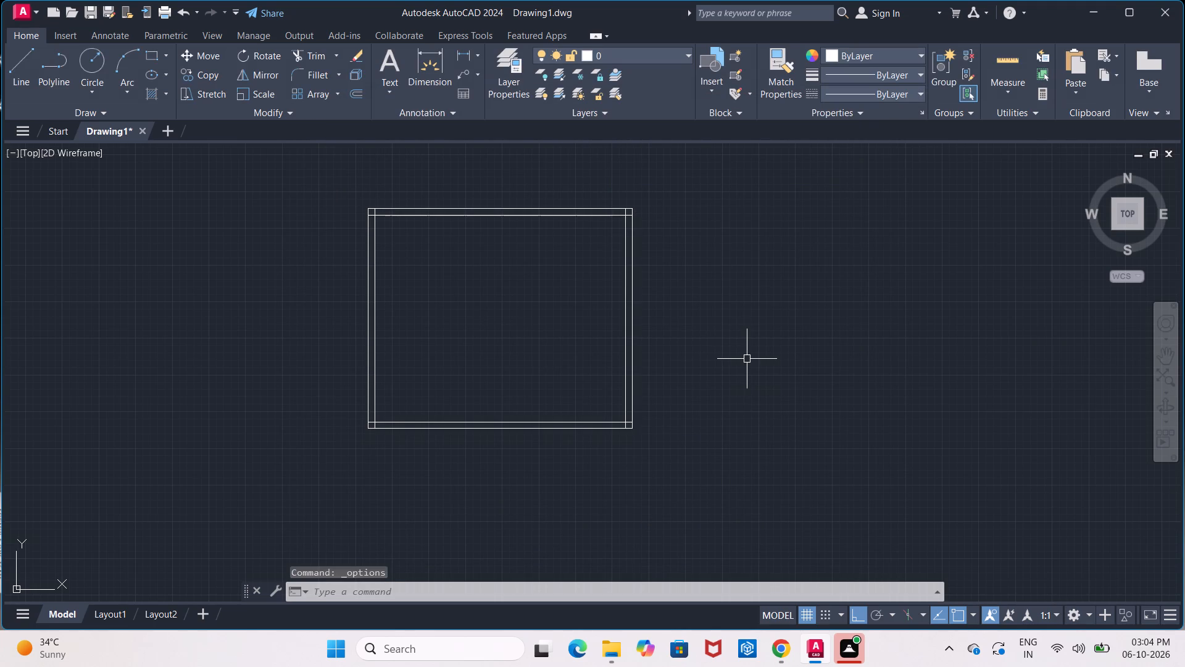
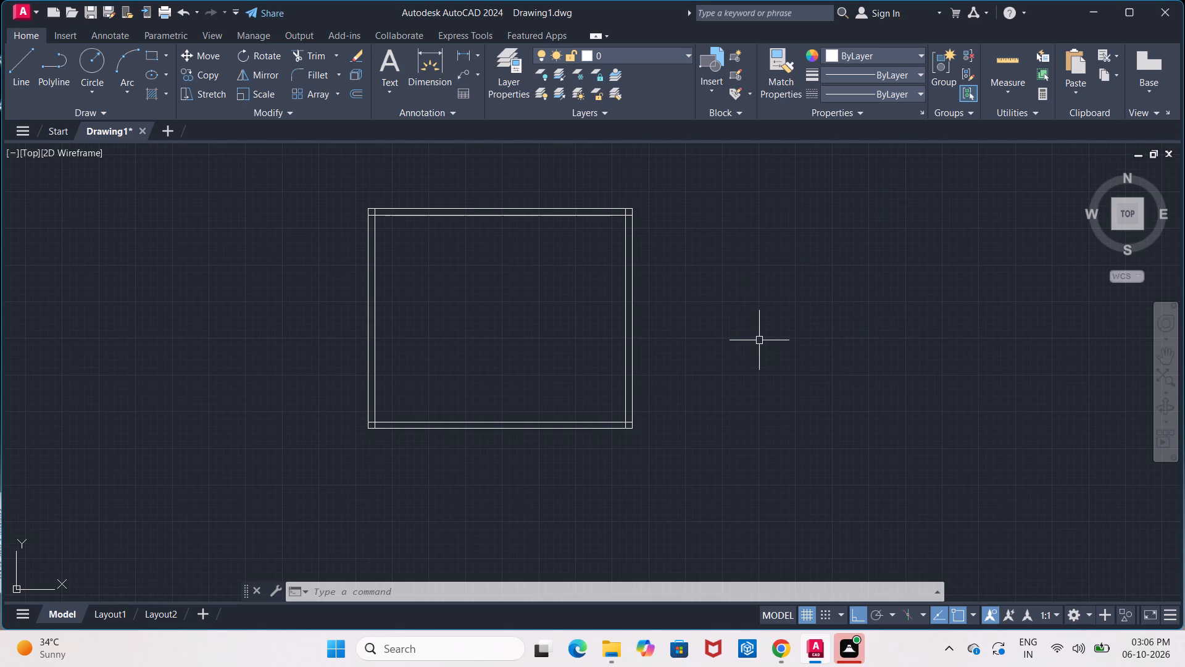
# Trim the overlapping inner wall lines at the floor plan's upper-right corner.
pyautogui.press('t')
pyautogui.press('r')
pyautogui.press('Return')
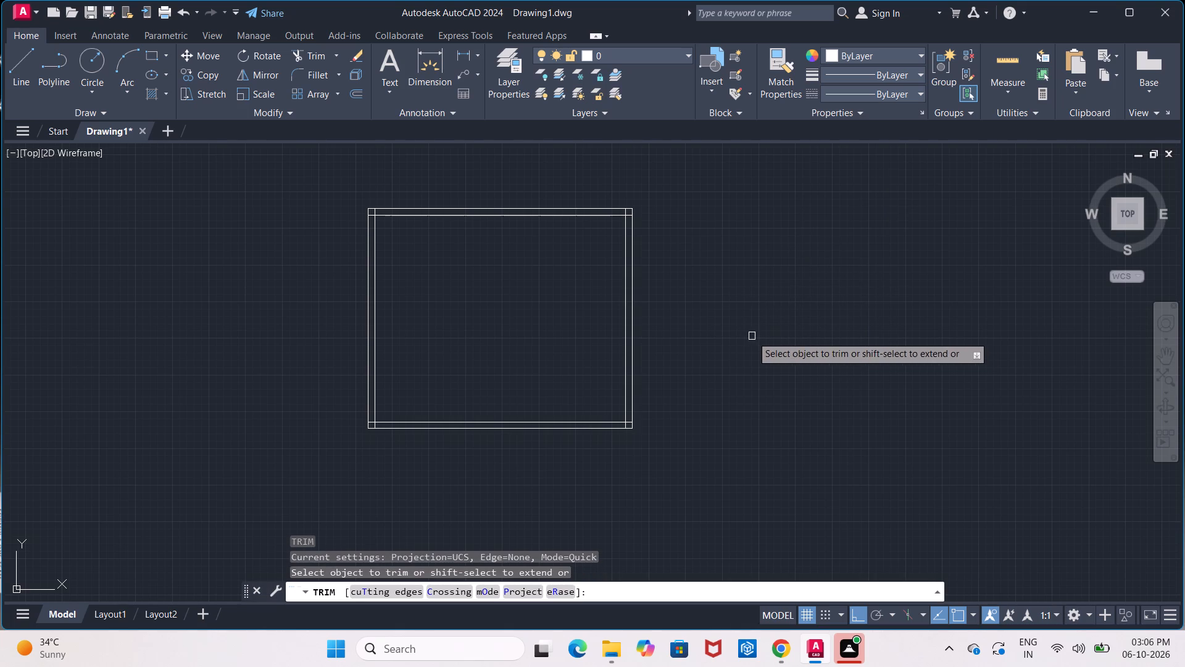
pyautogui.scroll(3, 623, 211)
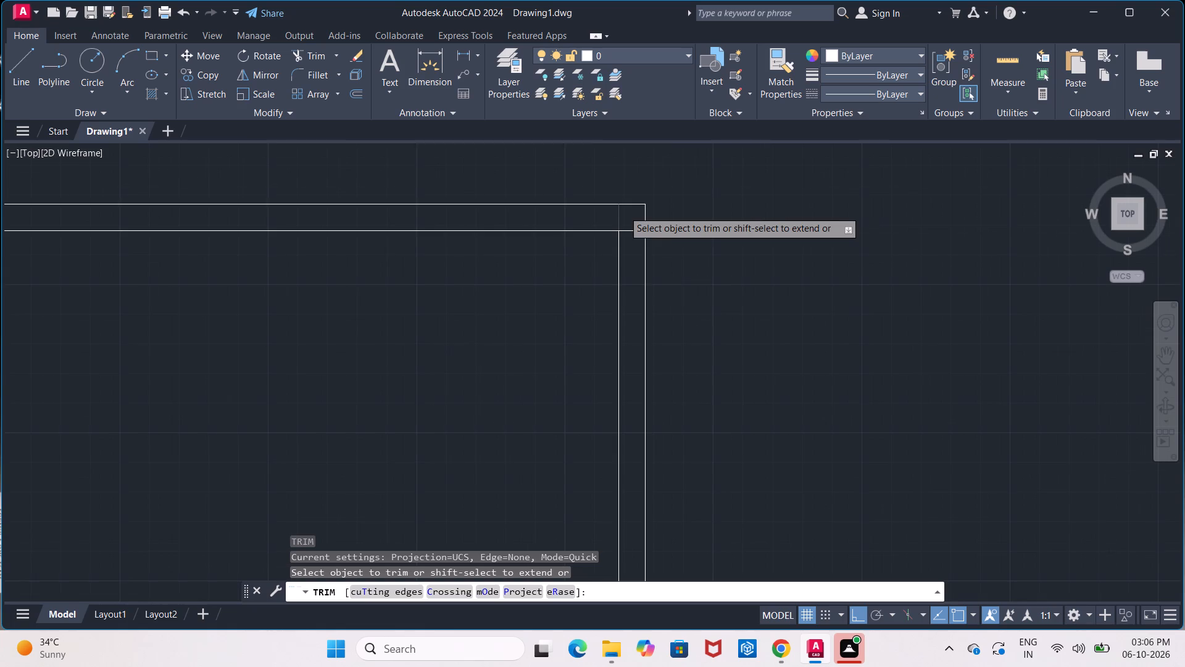
pyautogui.scroll(2, 623, 211)
pyautogui.moveTo(581, 218); pyautogui.dragTo(652, 263)
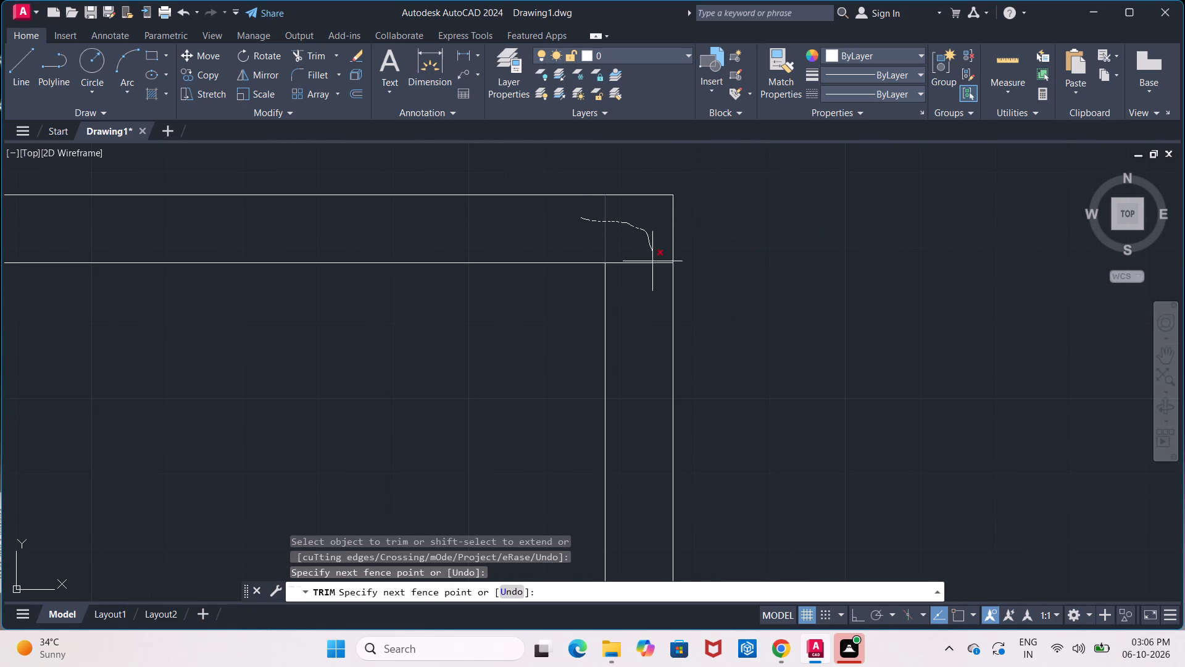
pyautogui.moveTo(652, 263); pyautogui.dragTo(656, 278)
# Trim the overlapping inner wall lines at the floor plan's lower-left corner.
pyautogui.scroll(-6, 639, 271)
pyautogui.moveTo(588, 342); pyautogui.dragTo(608, 280, button='middle')
pyautogui.scroll(7, 504, 324)
pyautogui.moveTo(510, 318); pyautogui.dragTo(523, 233, button='middle')
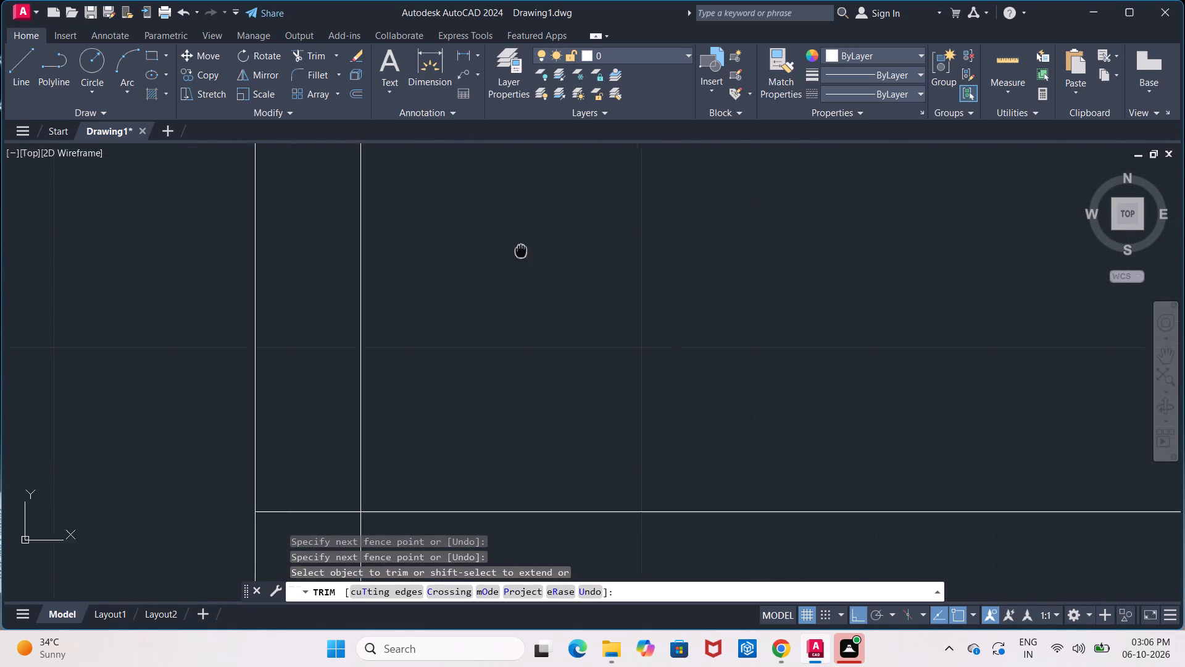
pyautogui.moveTo(523, 233); pyautogui.dragTo(536, 182, button='middle')
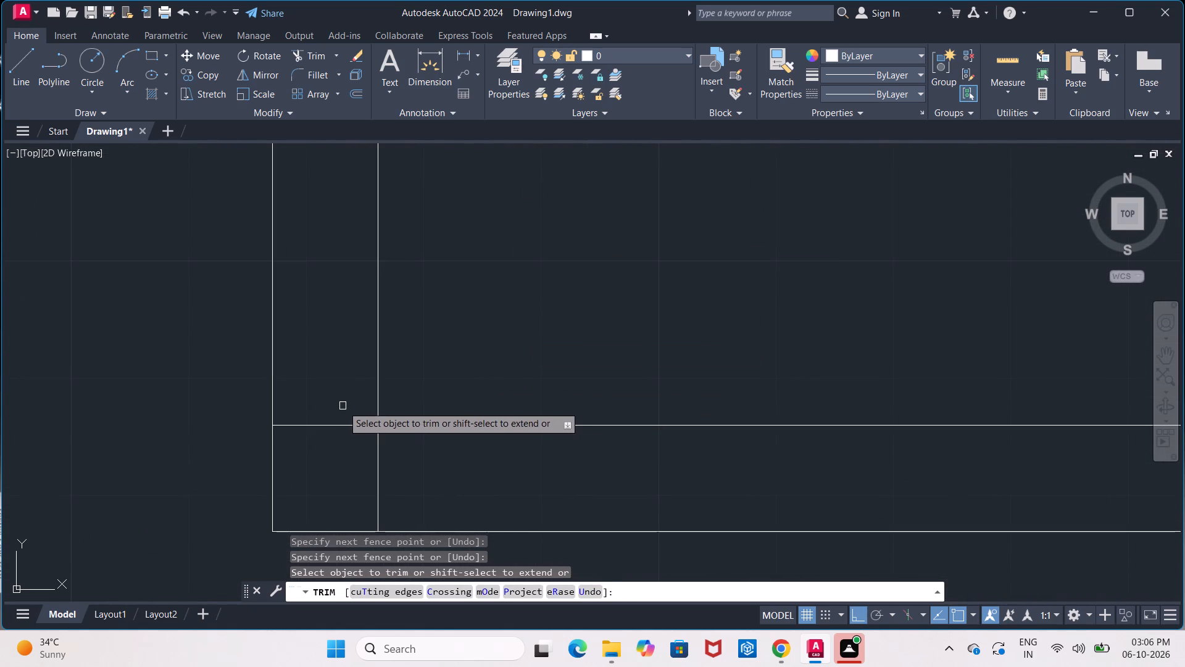
pyautogui.moveTo(345, 408); pyautogui.dragTo(402, 487)
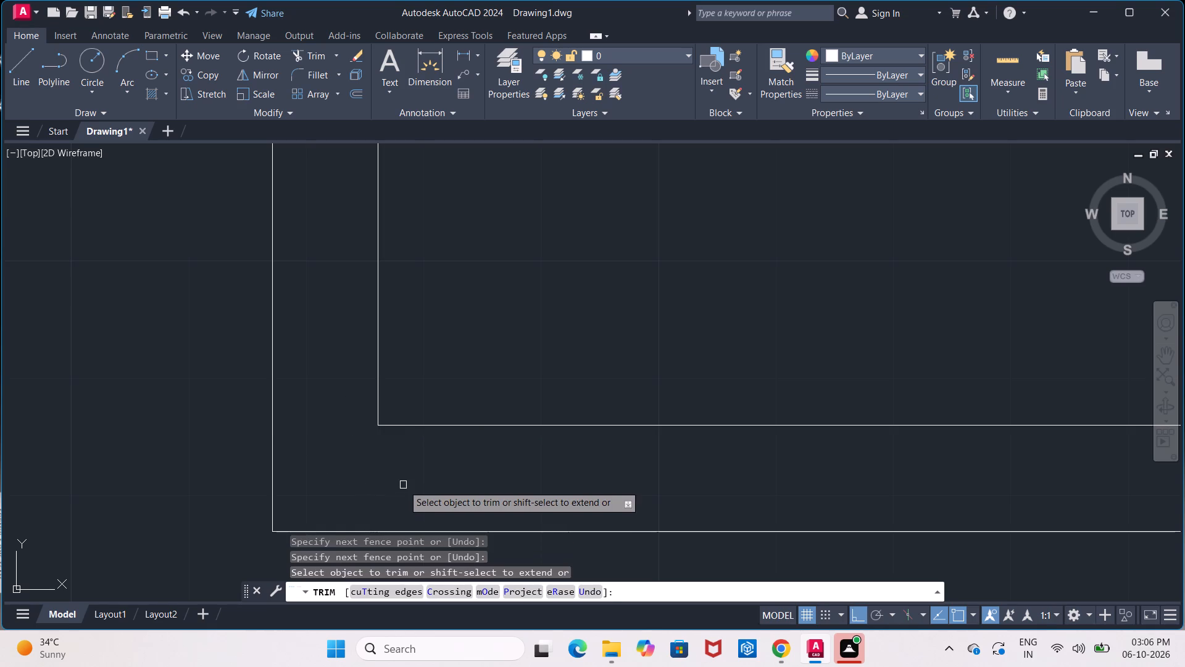
# Trim the overlapping inner wall lines at the floor plan's lower-right corner.
pyautogui.scroll(-5, 403, 484)
pyautogui.scroll(-2, 666, 414)
pyautogui.moveTo(667, 414); pyautogui.dragTo(519, 384, button='middle')
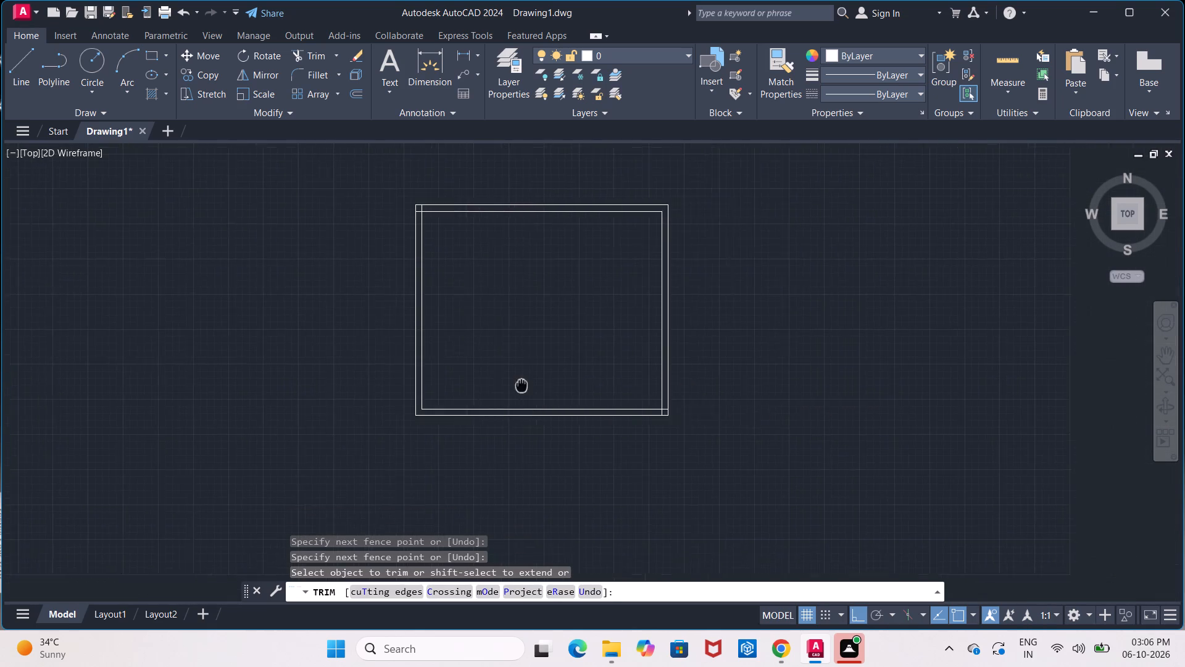
pyautogui.moveTo(519, 384); pyautogui.dragTo(518, 382, button='middle')
pyautogui.scroll(5, 650, 414)
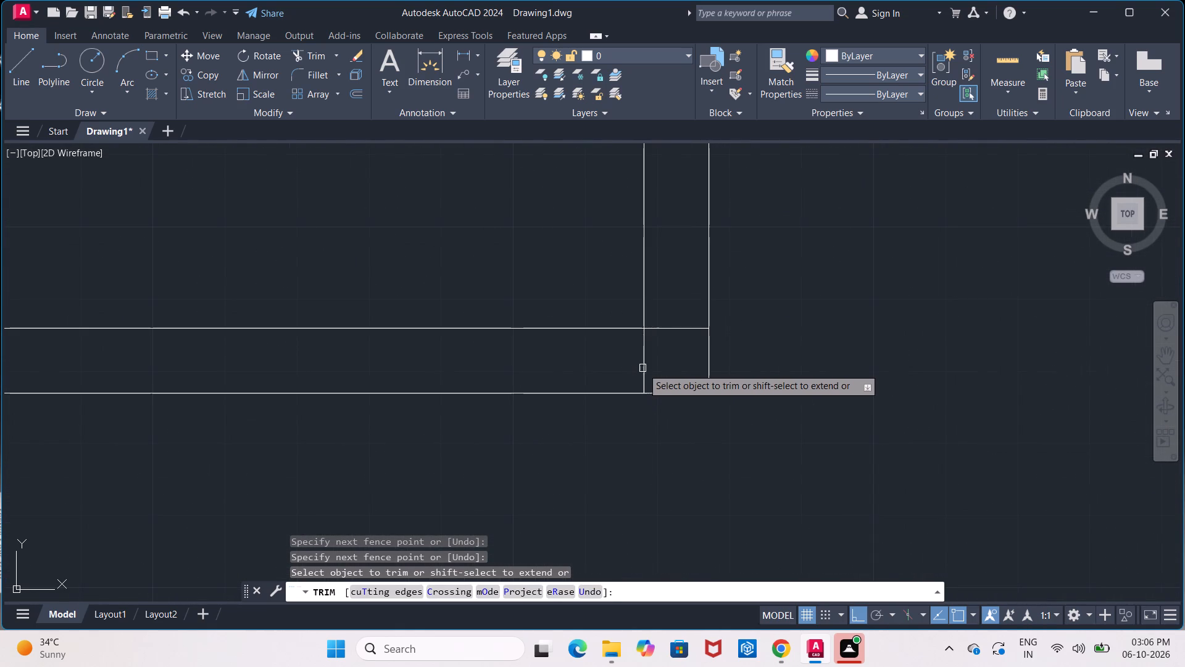
pyautogui.click(644, 368)
pyautogui.moveTo(663, 311); pyautogui.dragTo(673, 346)
# Trim the overlapping inner wall lines at the floor plan's upper-left corner.
pyautogui.scroll(-5, 671, 347)
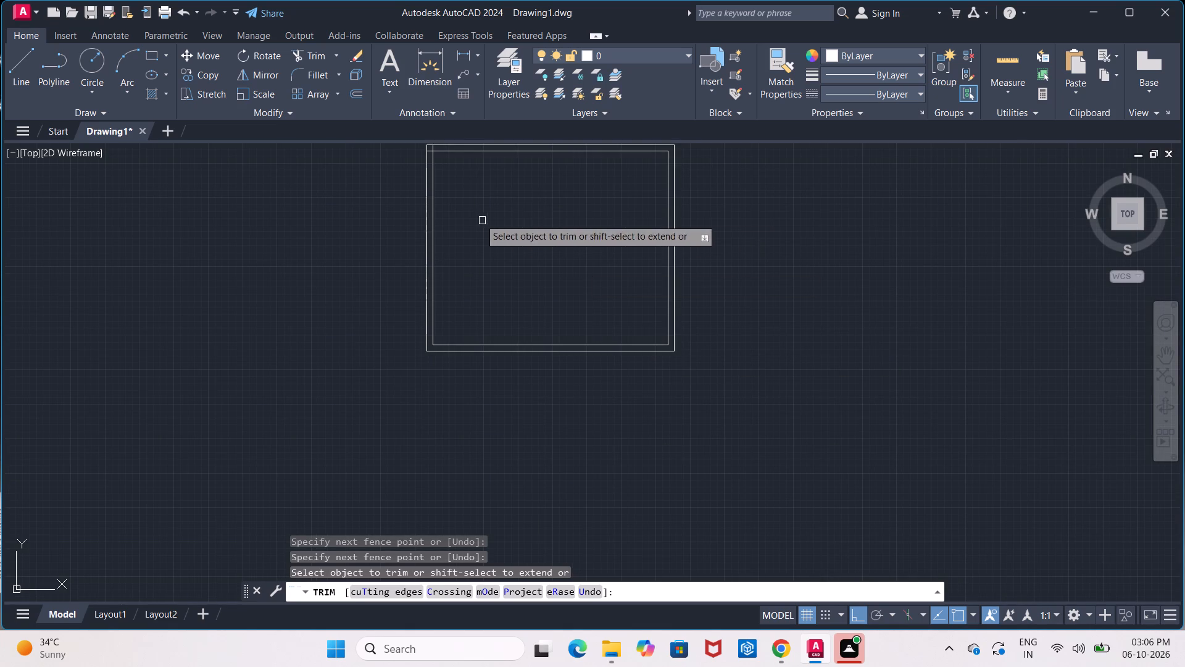
pyautogui.scroll(4, 428, 155)
pyautogui.moveTo(428, 155); pyautogui.dragTo(430, 256, button='middle')
pyautogui.scroll(-1, 426, 169)
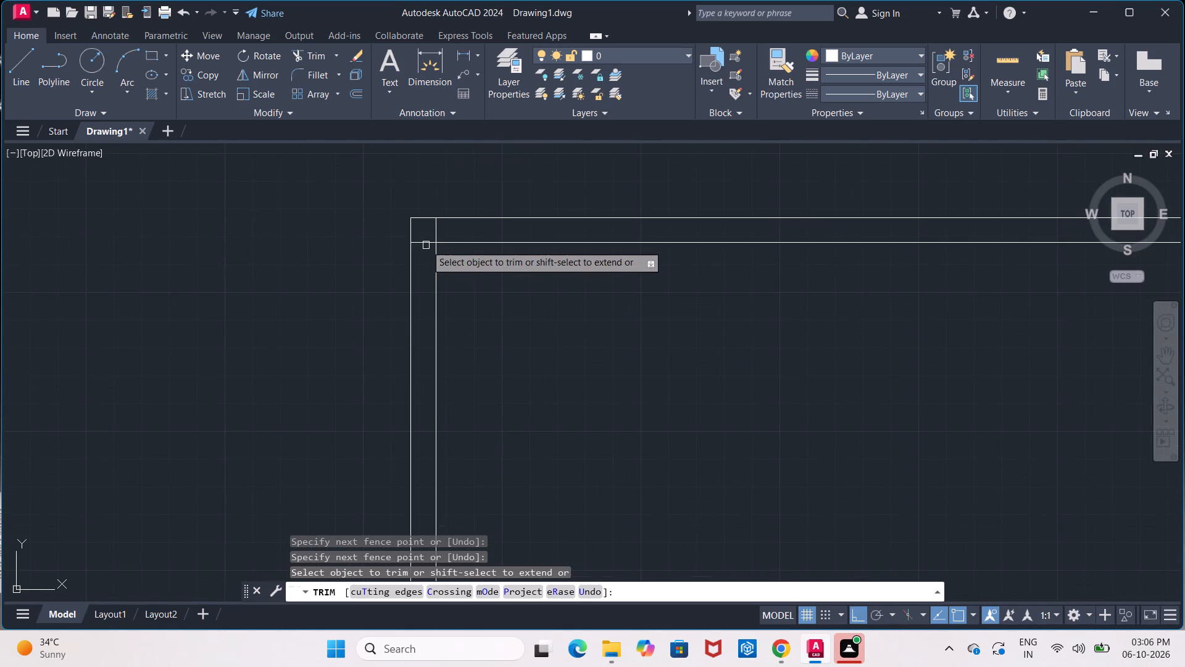
pyautogui.click(422, 237)
pyautogui.click(424, 251)
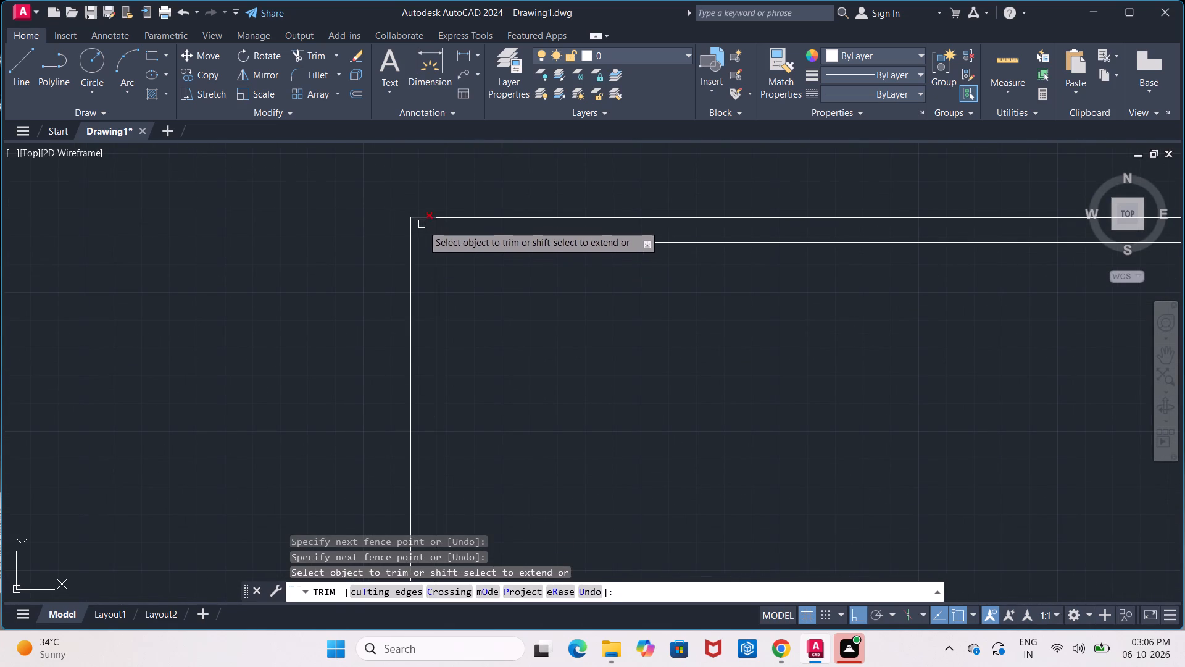
pyautogui.moveTo(423, 229); pyautogui.dragTo(448, 233)
pyautogui.scroll(-2, 493, 350)
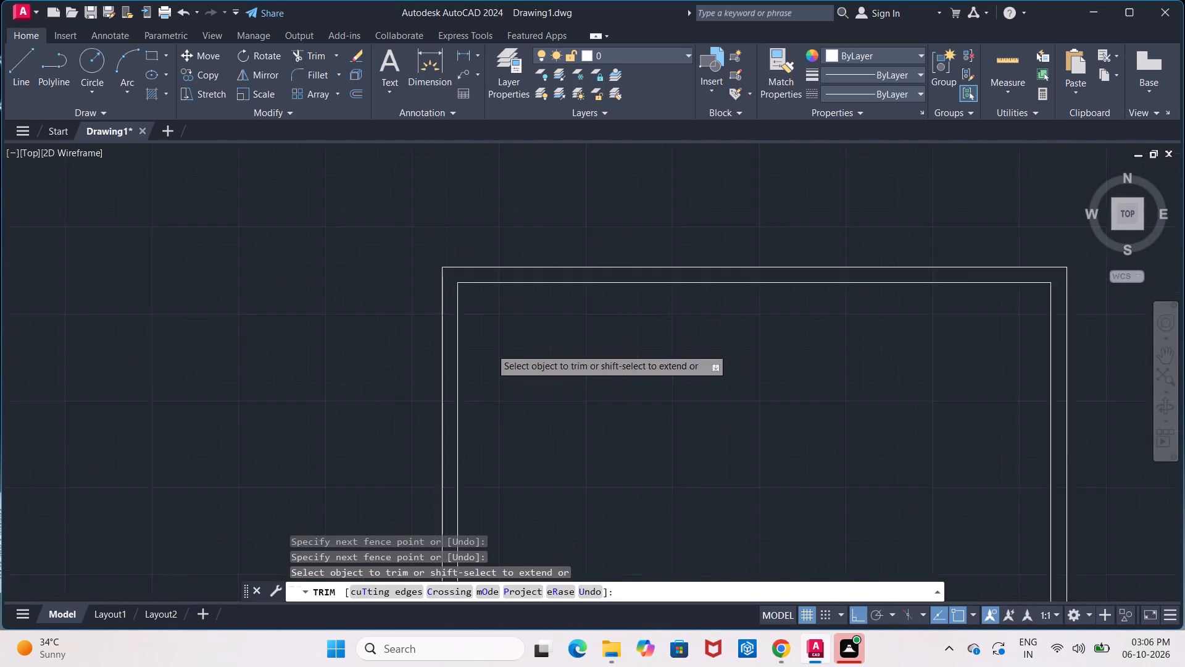
pyautogui.moveTo(483, 340); pyautogui.dragTo(419, 242, button='middle')
pyautogui.scroll(-1, 483, 306)
pyautogui.moveTo(483, 306); pyautogui.dragTo(441, 283, button='middle')
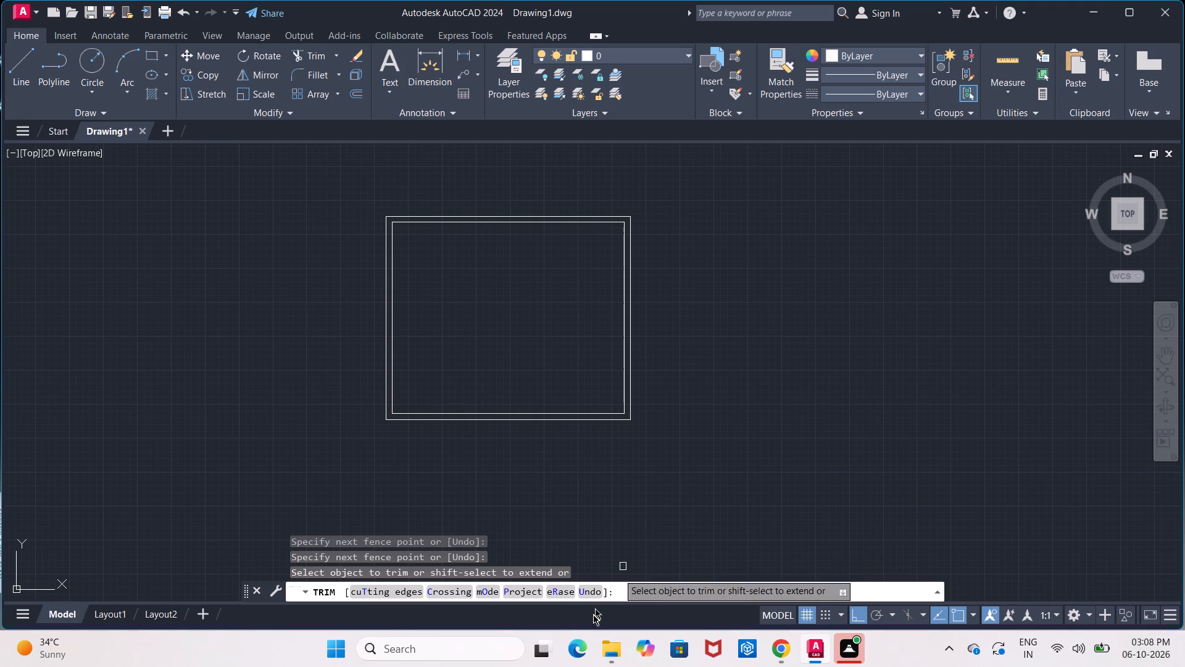
# Close both open File Explorer windows.
pyautogui.click(596, 517)
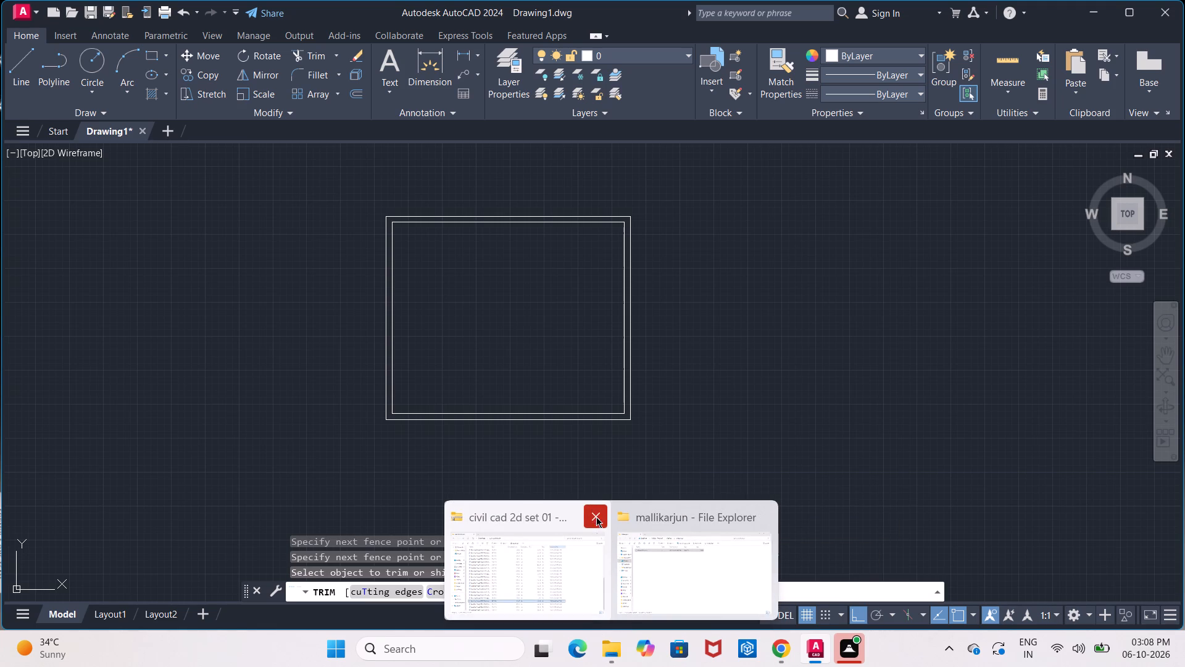
pyautogui.click(675, 514)
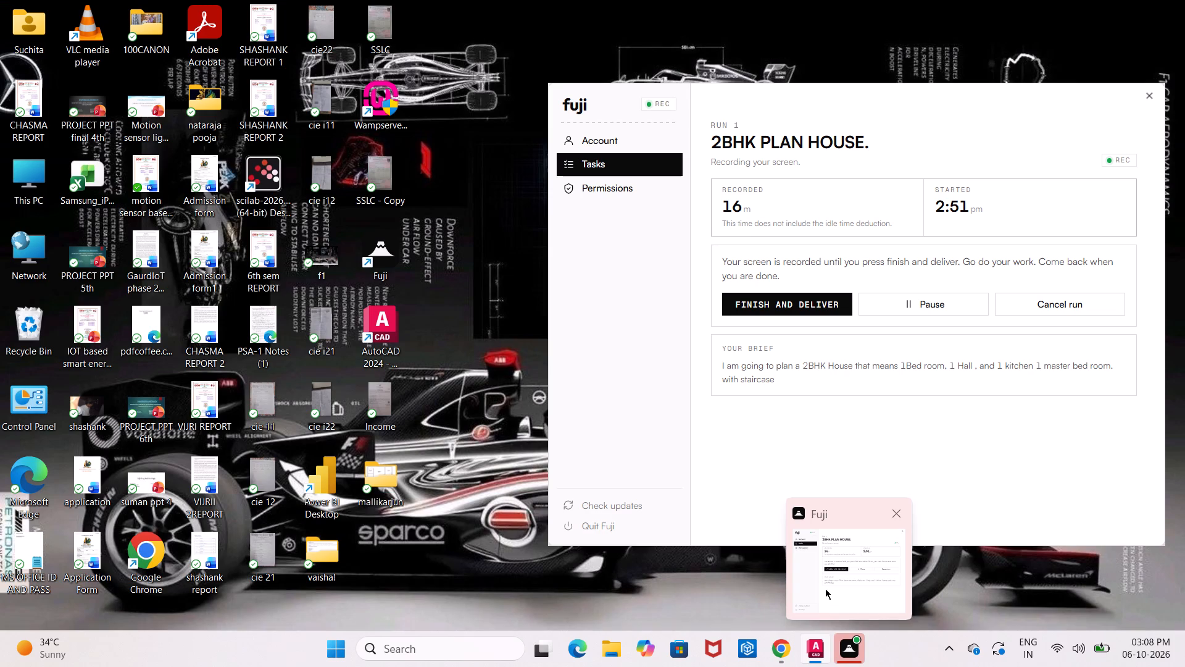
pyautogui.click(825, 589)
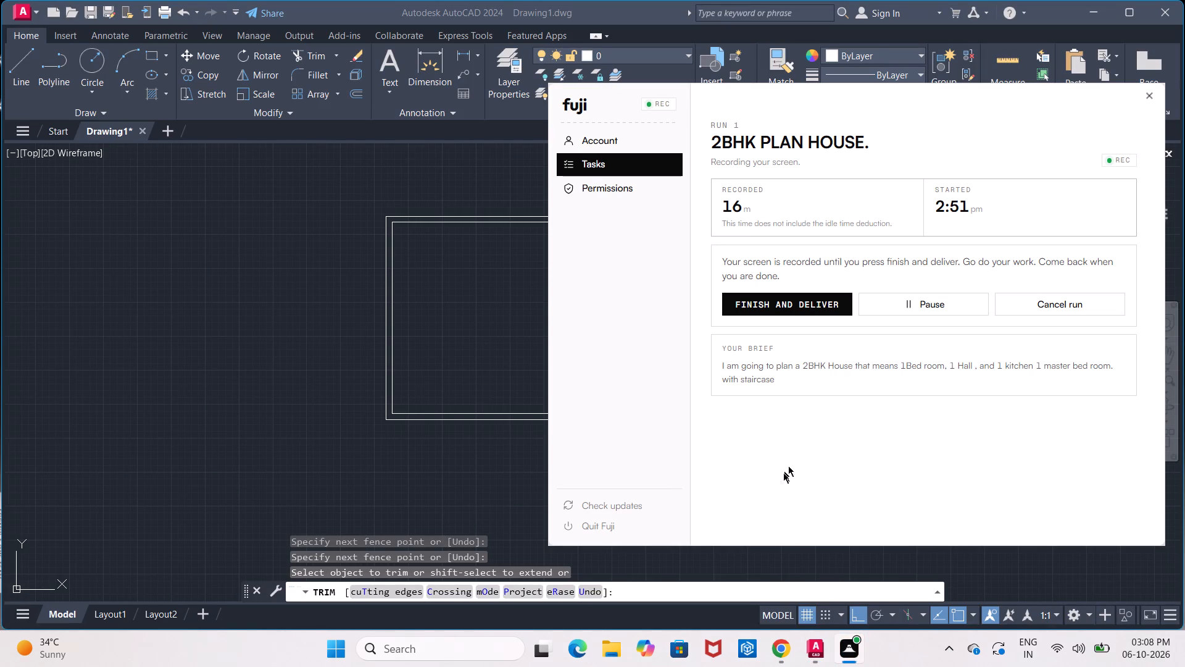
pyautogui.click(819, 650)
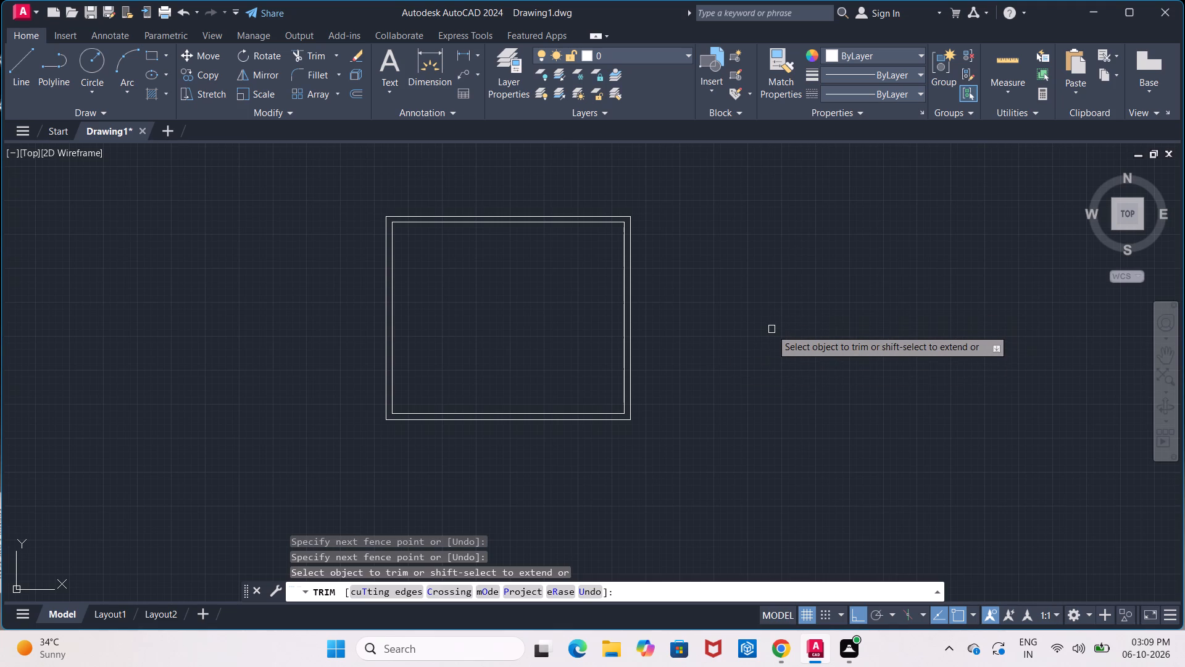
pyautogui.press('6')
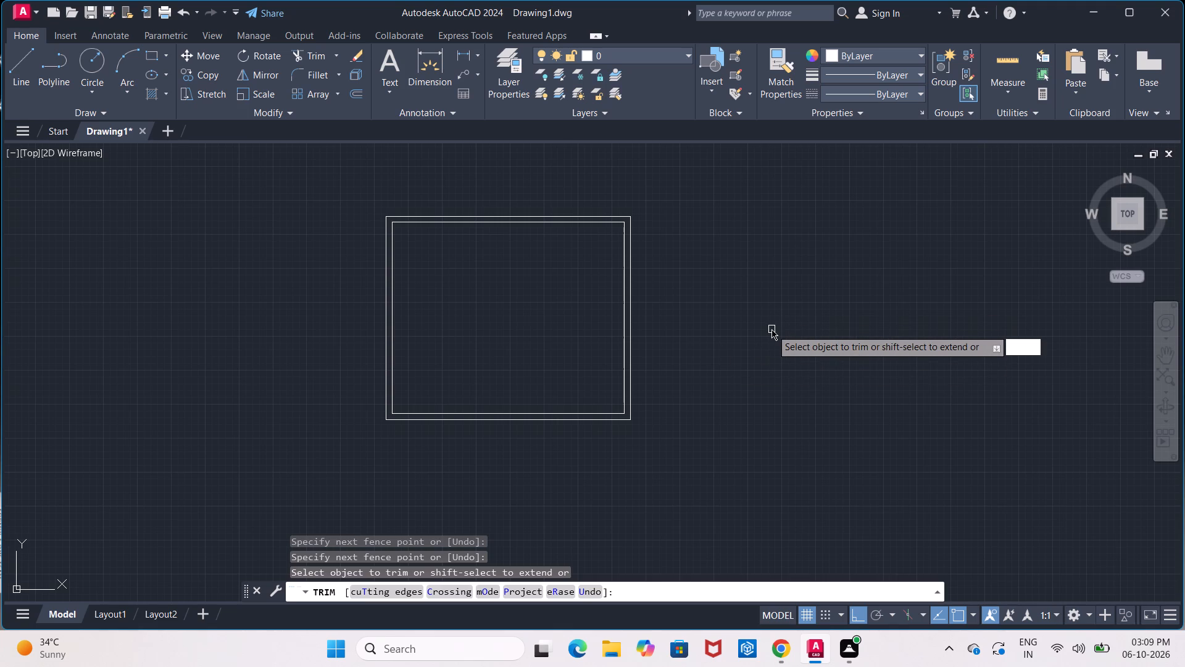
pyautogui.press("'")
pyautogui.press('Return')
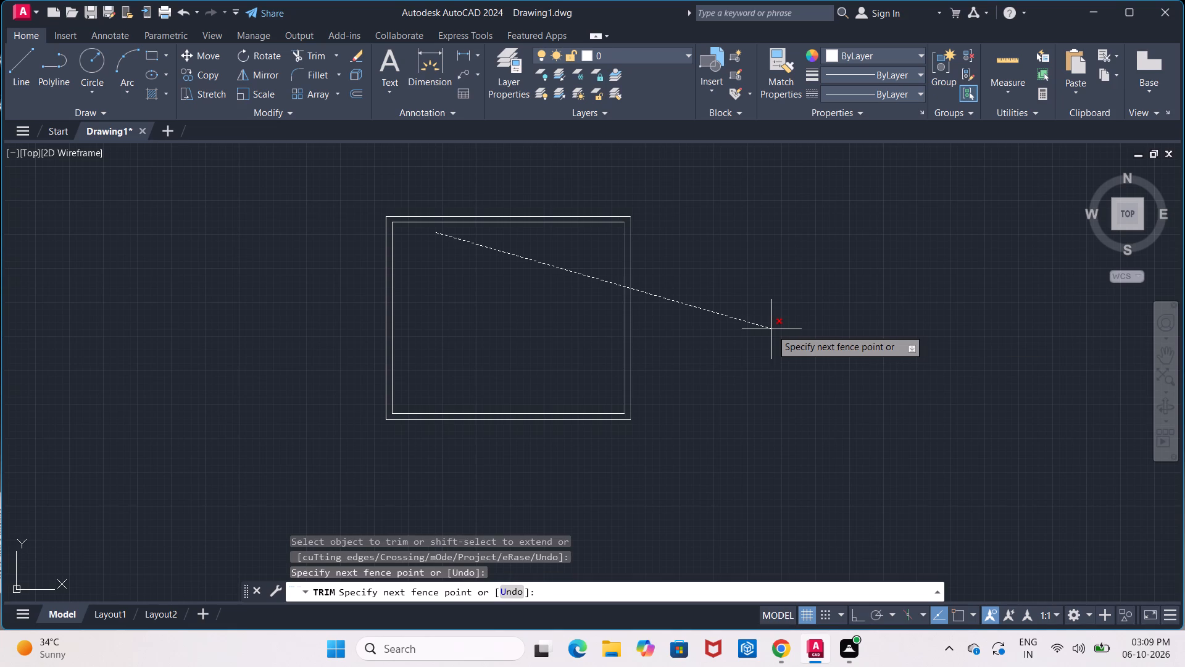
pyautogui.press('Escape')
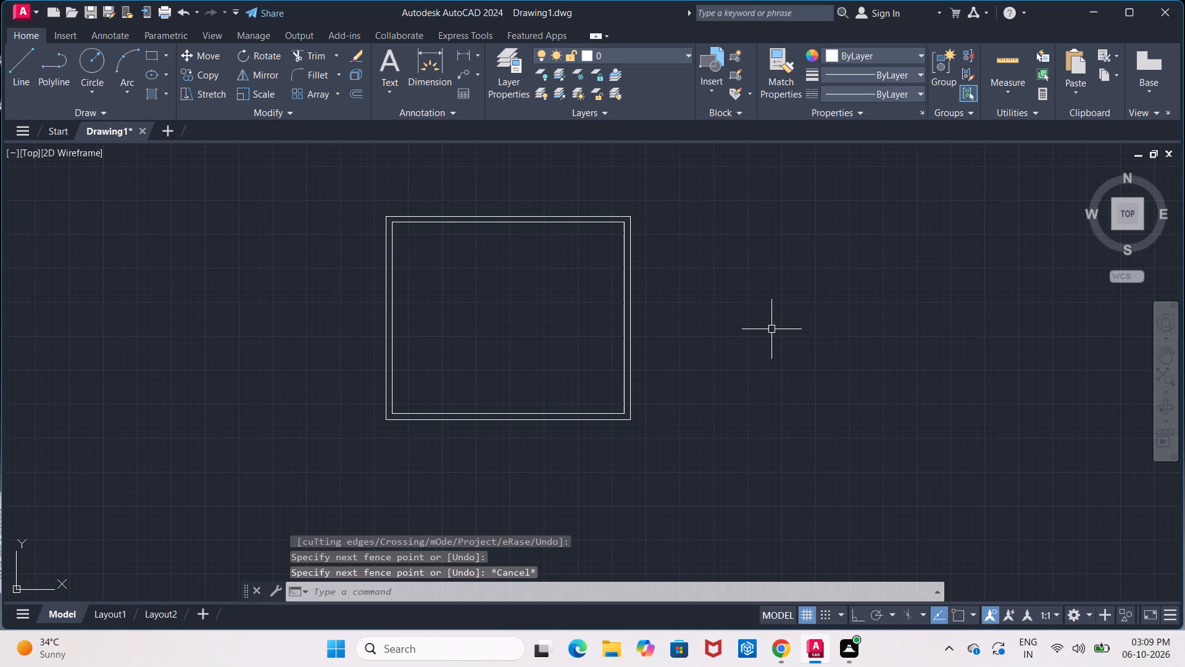
# Offset the inner line of the left wall 6' into the plan to place a vertical partition line.
pyautogui.press('o')
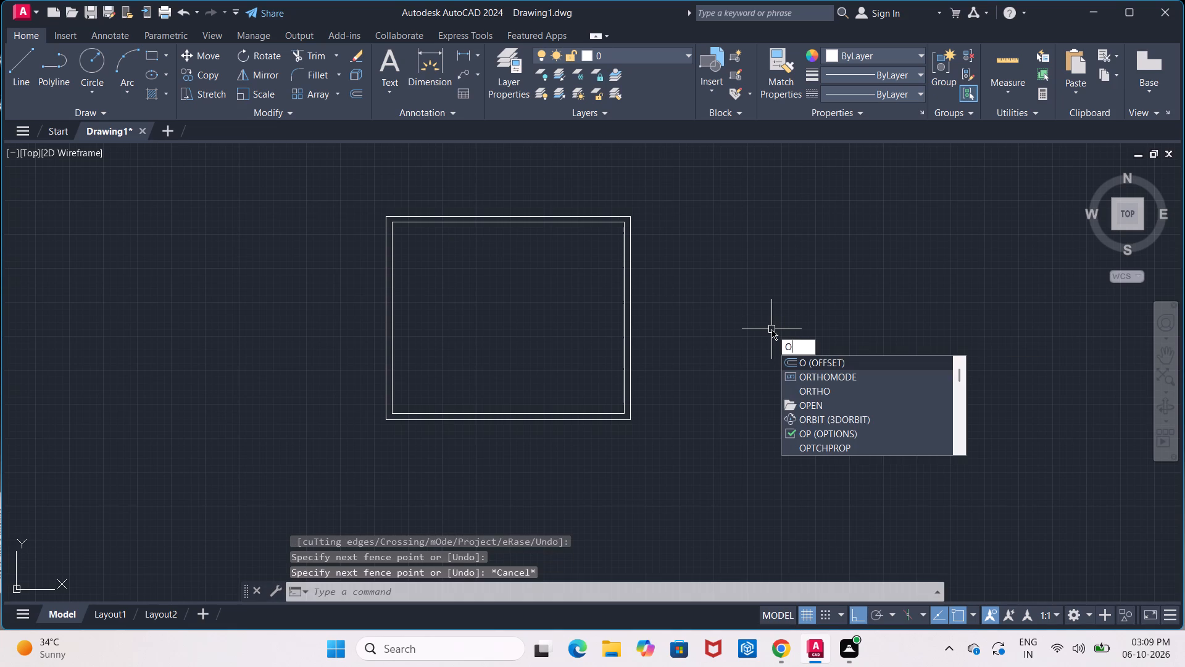
pyautogui.press('Return')
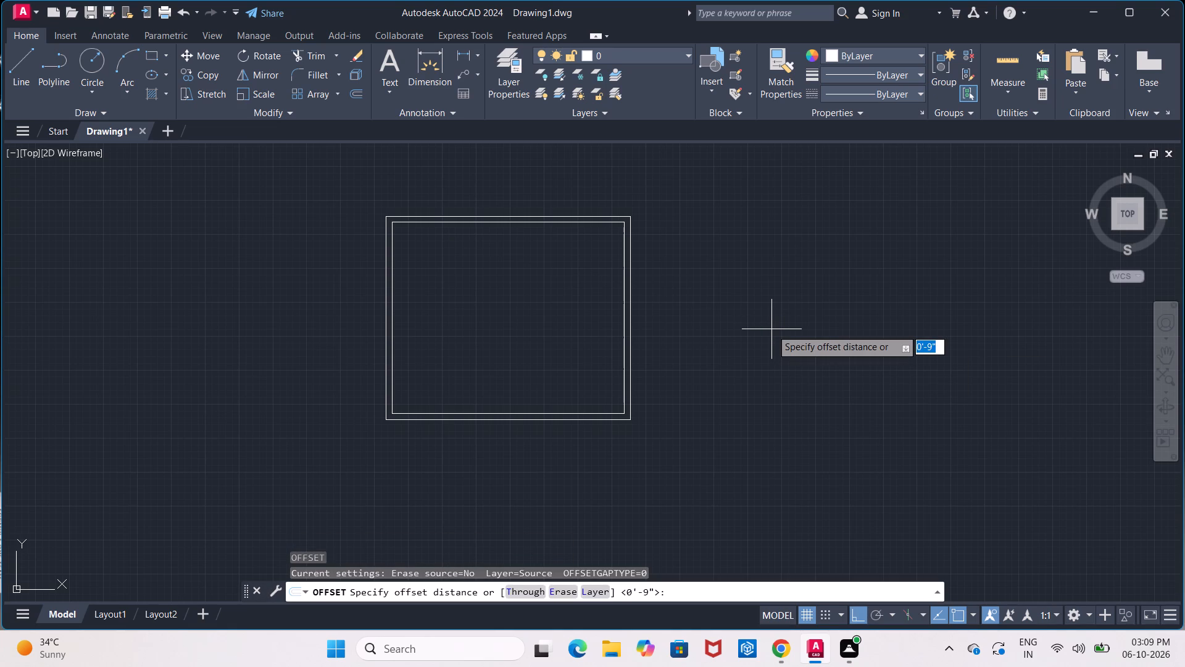
pyautogui.write("6'")
pyautogui.press('Return')
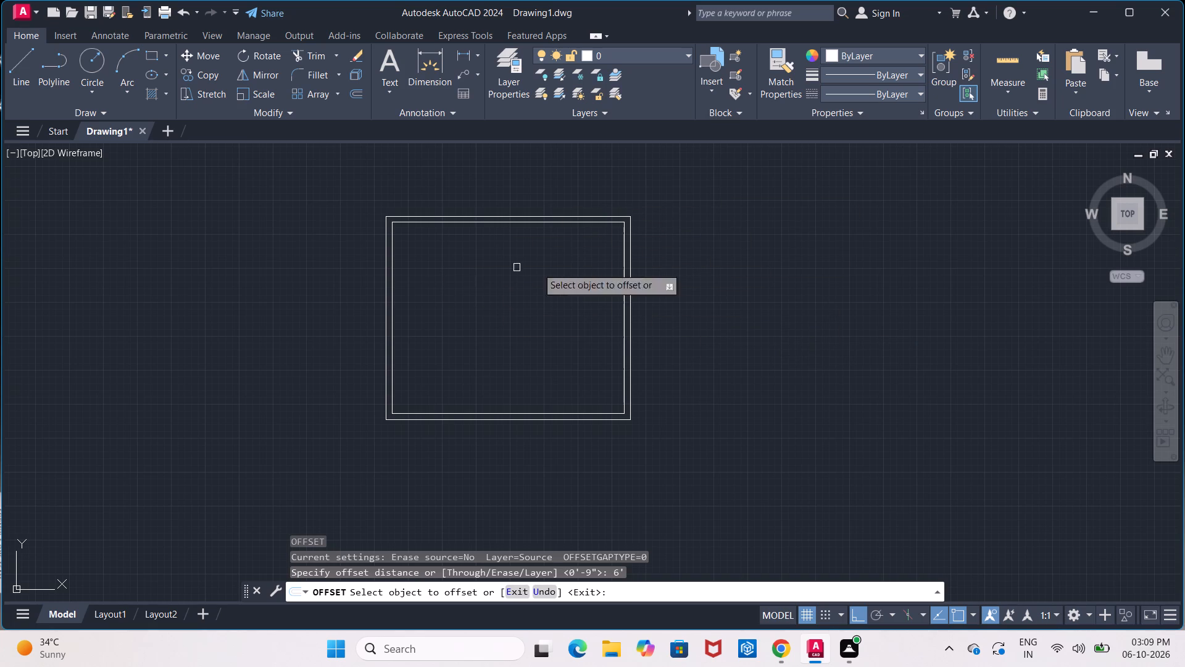
pyautogui.click(393, 278)
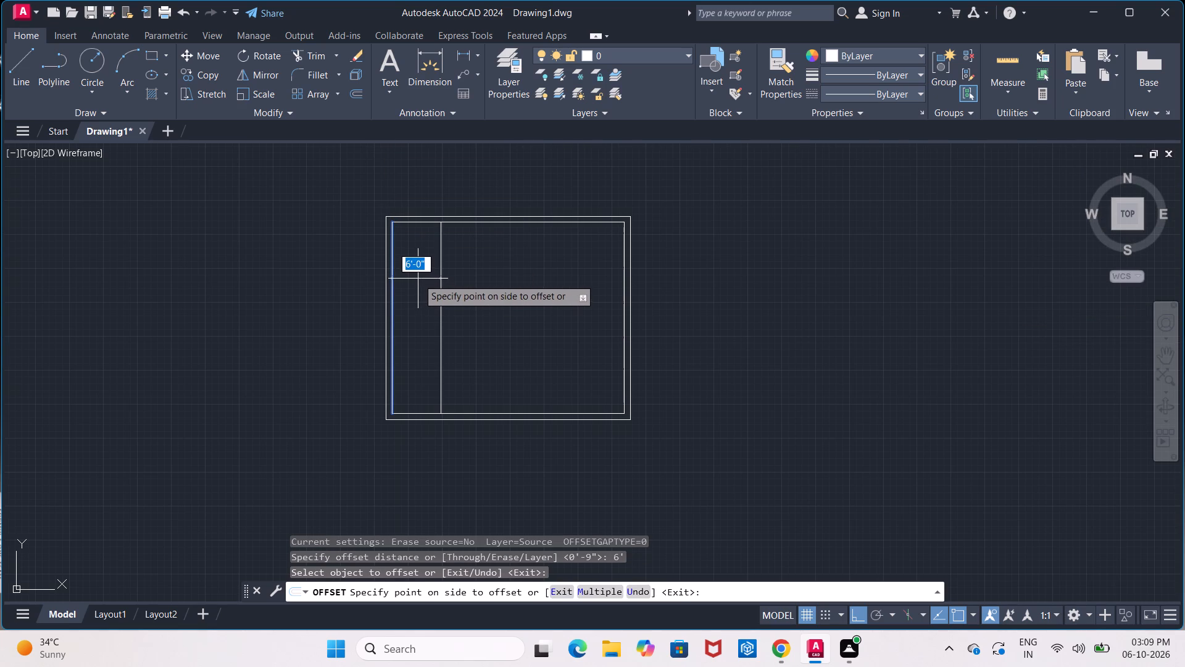
pyautogui.click(418, 278)
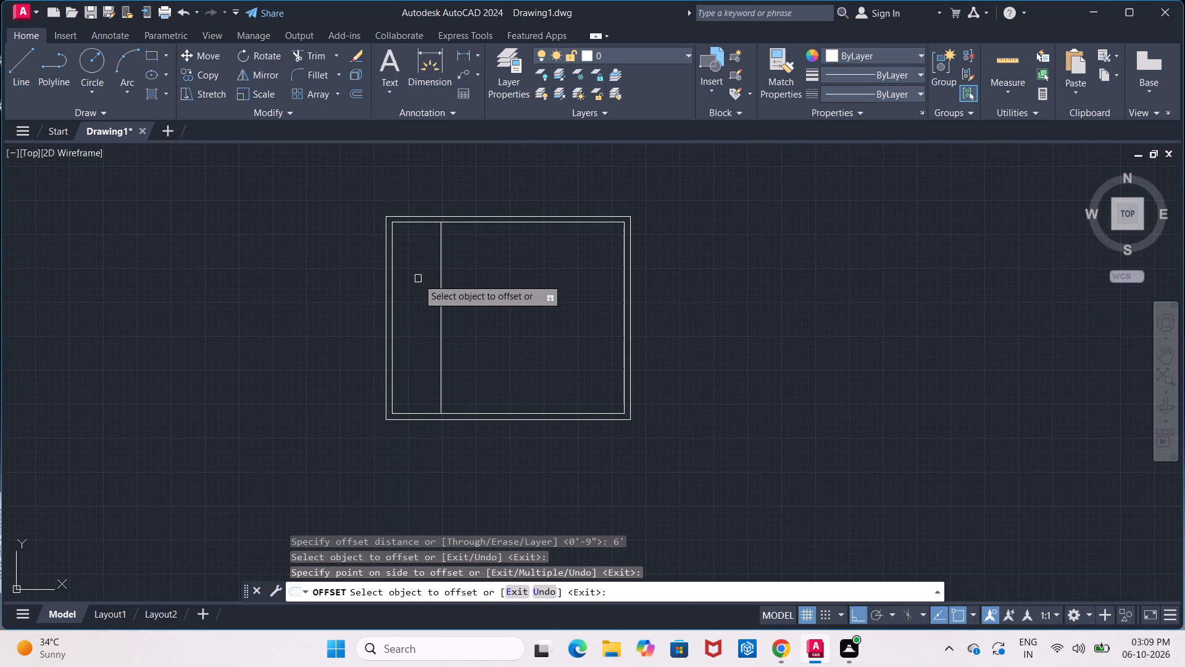
pyautogui.press('Return')
# Offset the new vertical partition line 4" to its right to give the partition wall its thickness.
pyautogui.press('Return')
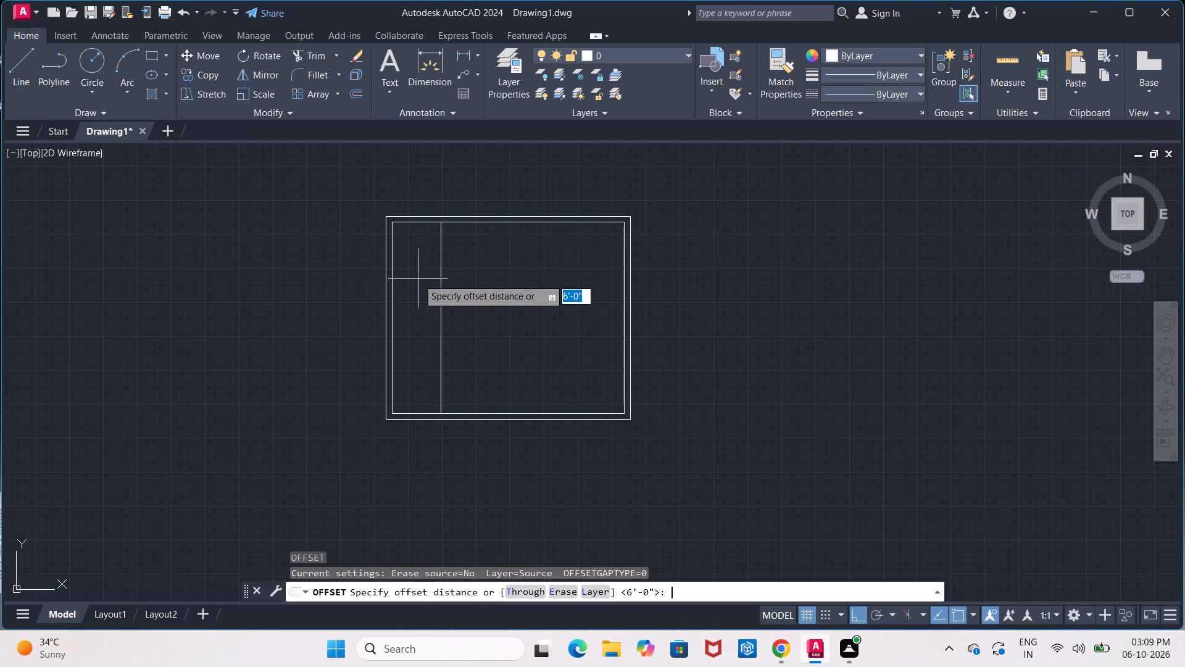
pyautogui.press('4')
pyautogui.hotkey('shift', '"')
pyautogui.press('Return')
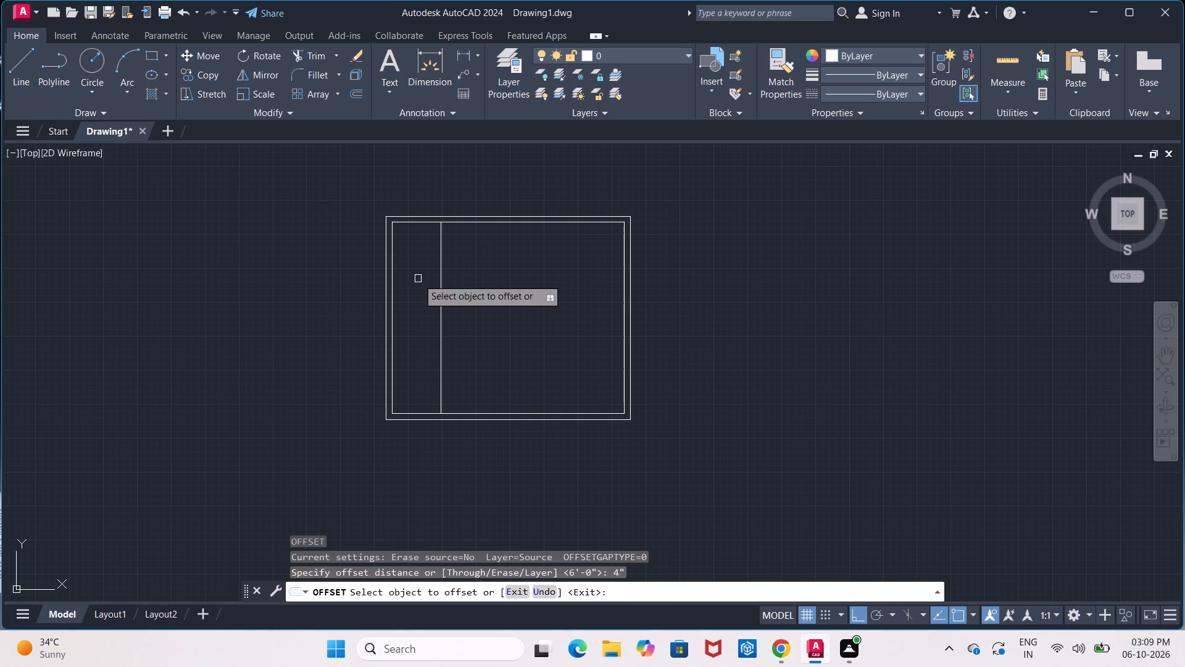
pyautogui.click(441, 301)
pyautogui.click(464, 300)
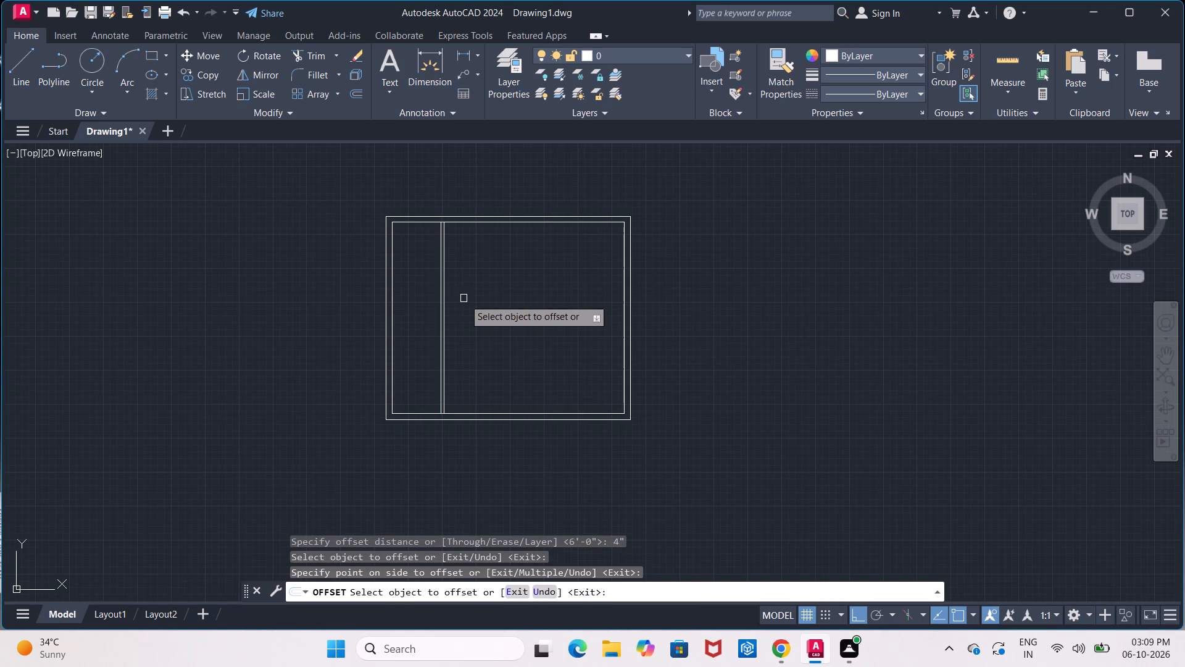
pyautogui.press('Return')
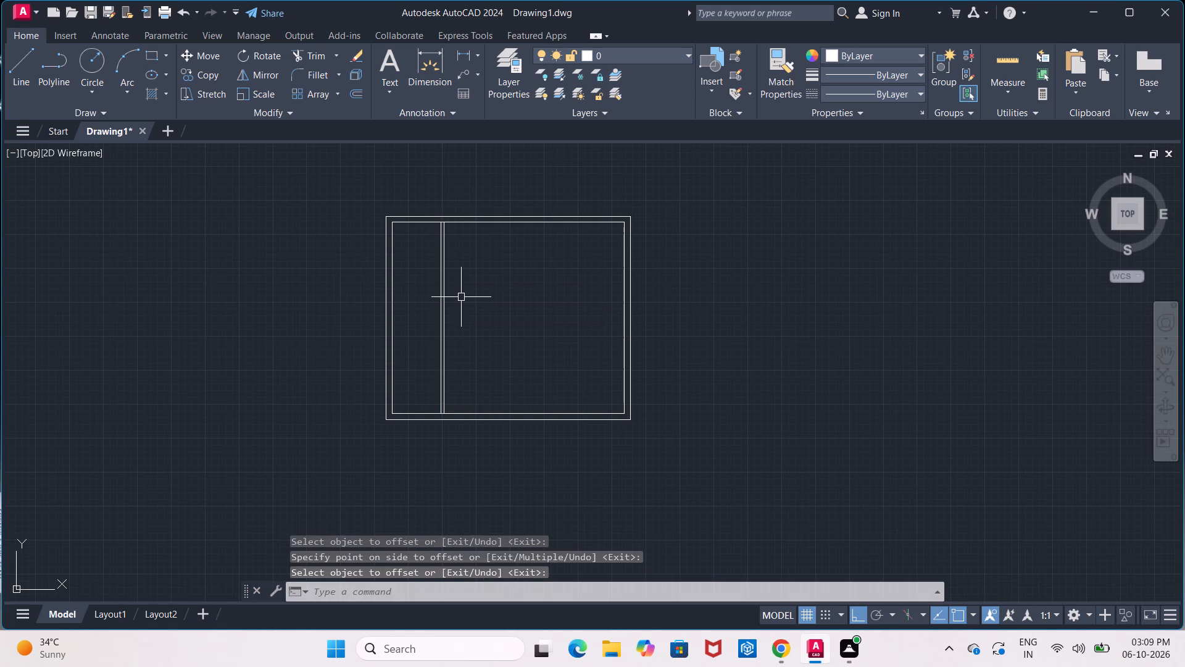
# Offset the partition wall's right line 13' to the right to place a second vertical partition line.
pyautogui.press('Return')
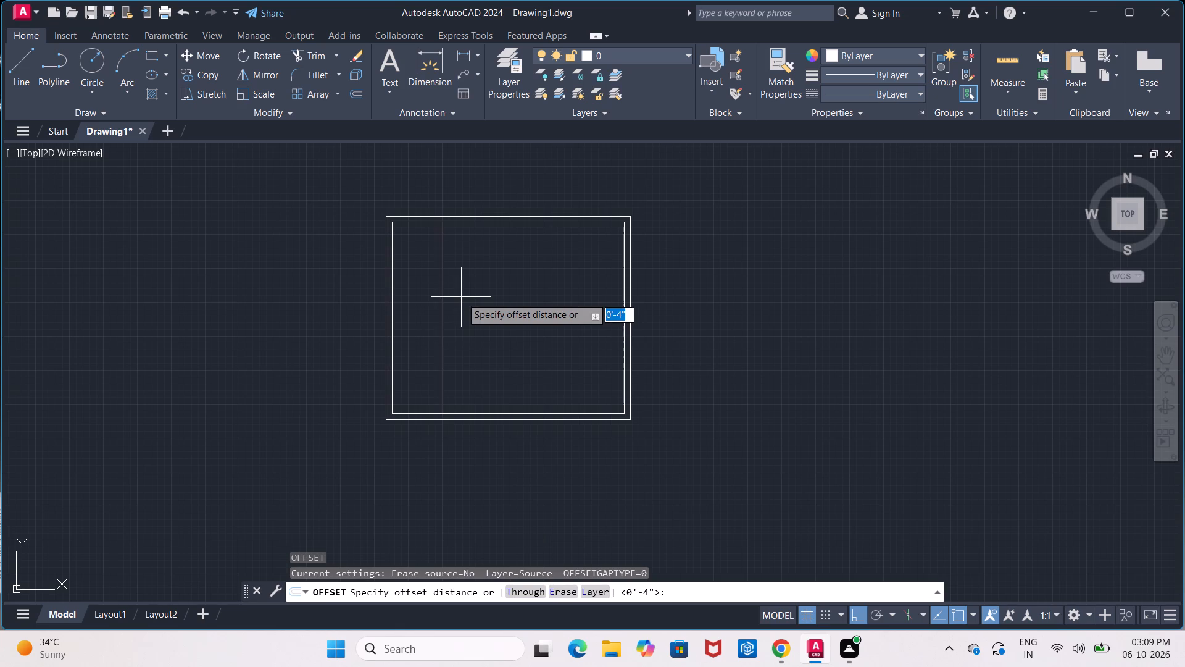
pyautogui.write("13'")
pyautogui.press('Return')
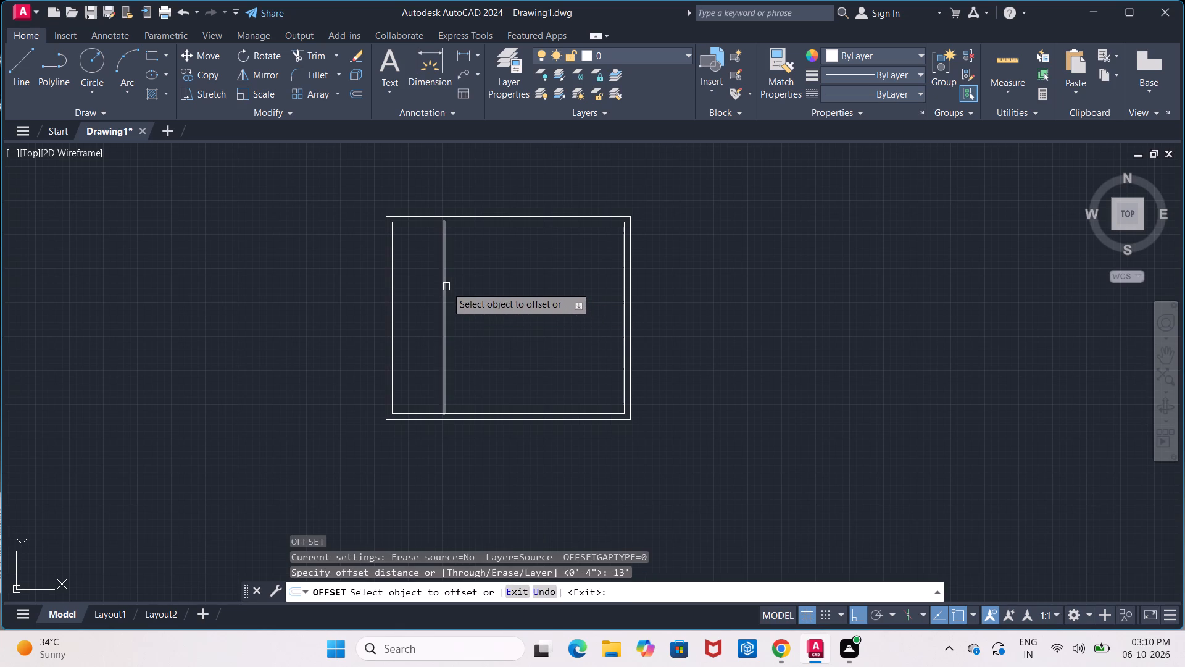
pyautogui.click(446, 287)
pyautogui.click(470, 287)
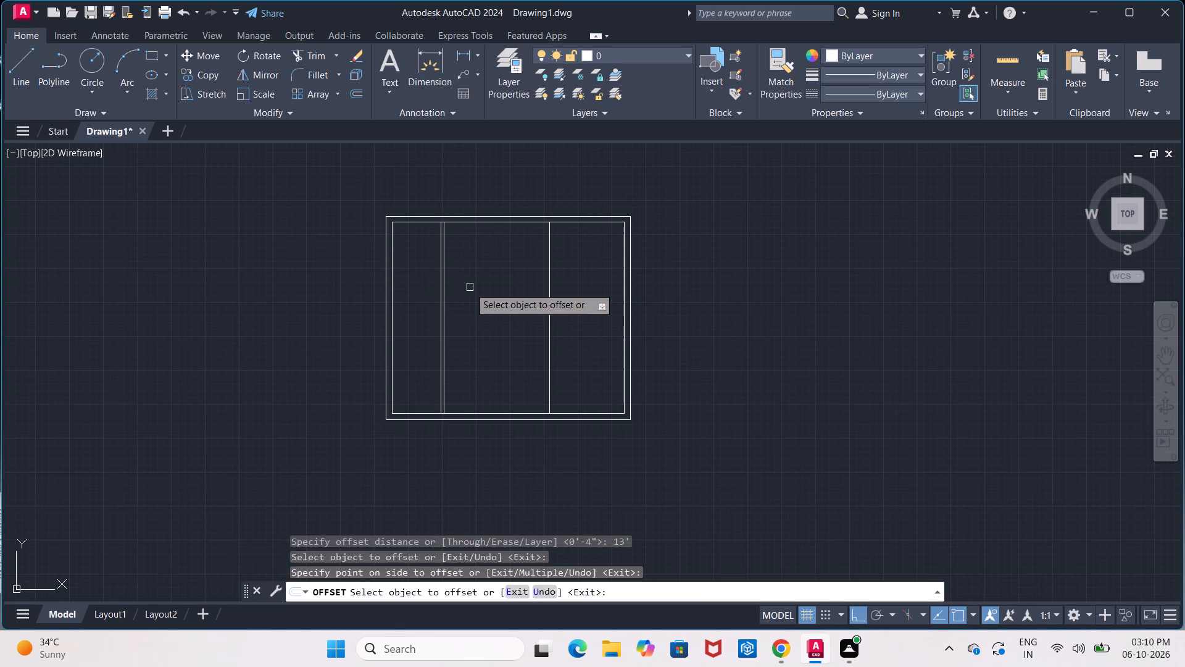
pyautogui.press('Return')
# Offset the second vertical partition line 4" to its right to give that partition wall its thickness.
pyautogui.press('Return')
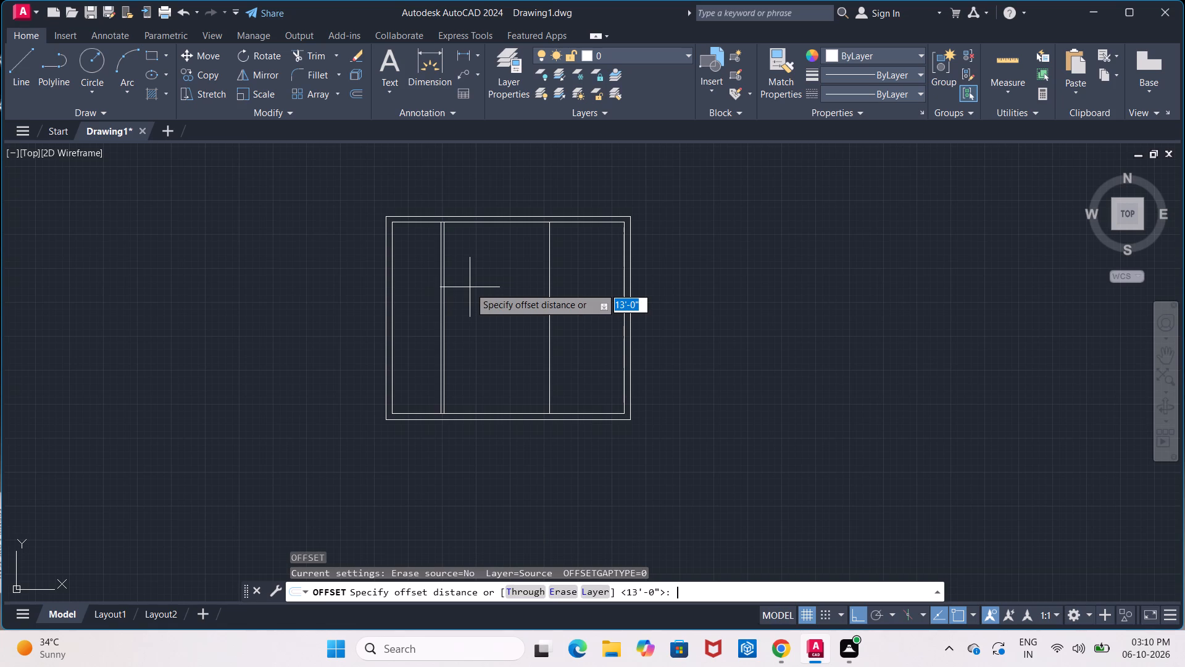
pyautogui.press('4')
pyautogui.hotkey('shift', '"')
pyautogui.press('Return')
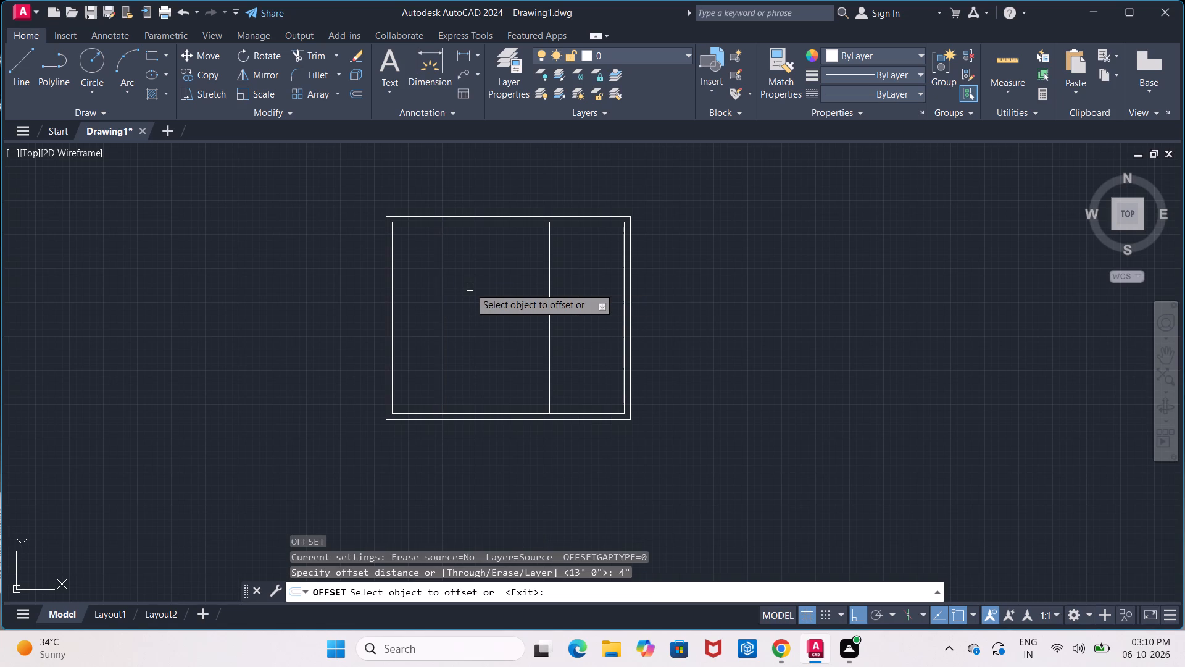
pyautogui.click(550, 298)
pyautogui.click(560, 300)
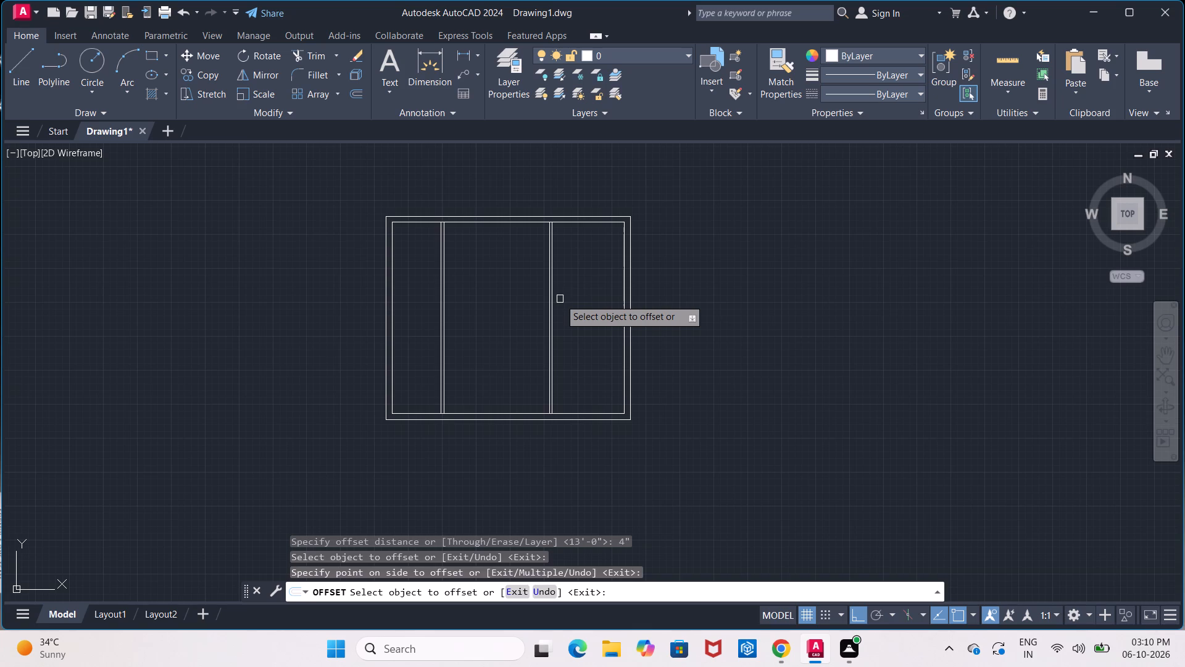
pyautogui.press('Return')
# Offset the inner line of the top wall 8' down into the plan to place a horizontal partition line.
pyautogui.press('Return')
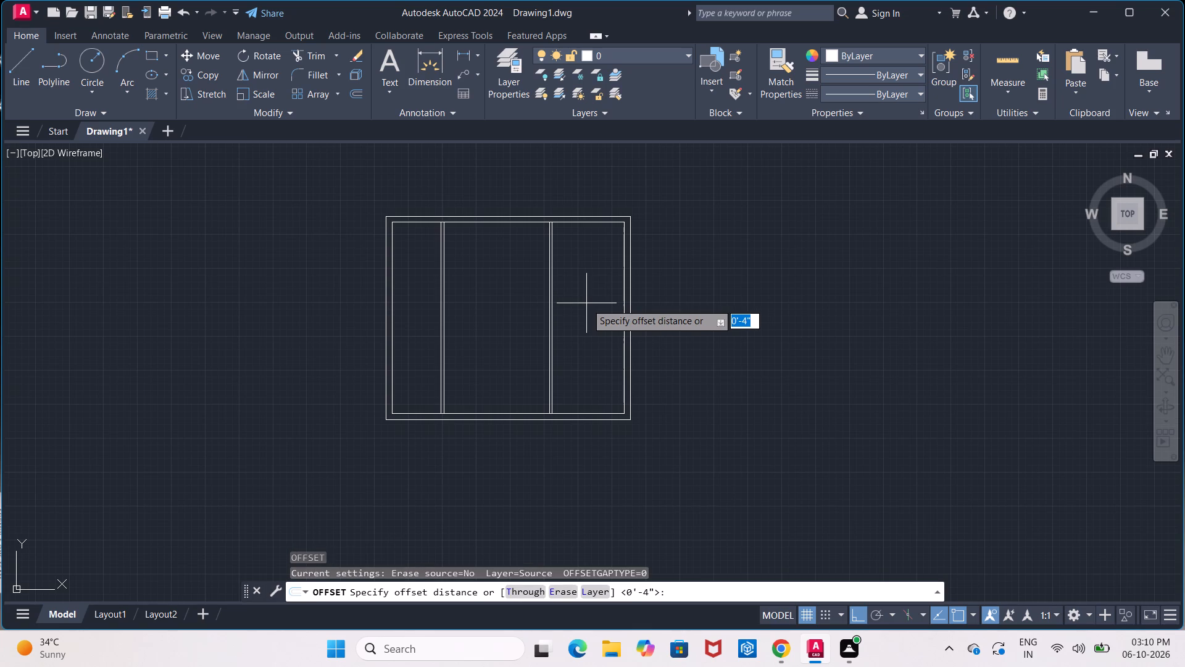
pyautogui.press('8')
pyautogui.press("'")
pyautogui.press('Return')
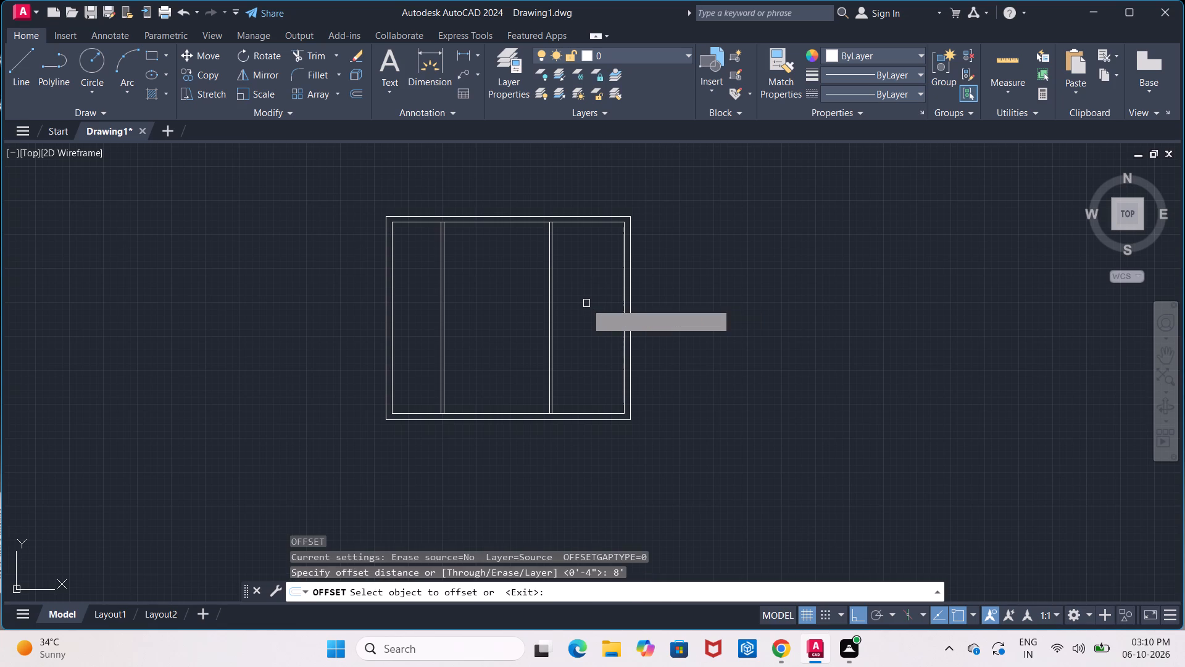
pyautogui.click(411, 223)
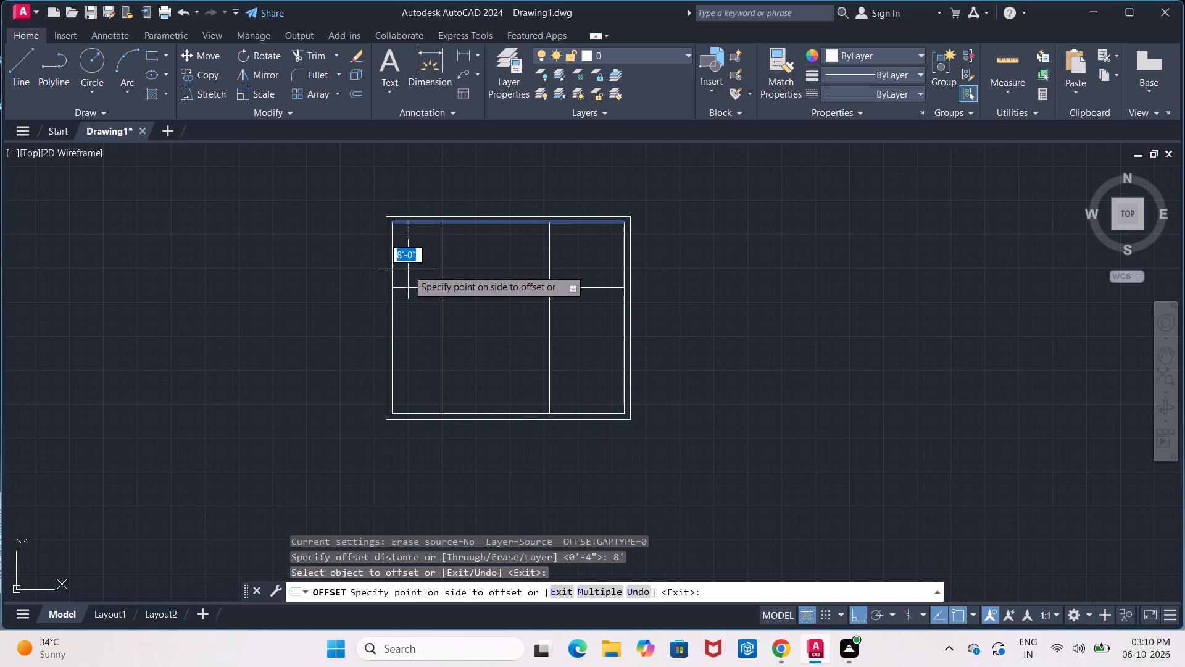
pyautogui.click(408, 269)
pyautogui.press('Return')
# Offset the new horizontal partition line 4" downward to give the partition wall its thickness.
pyautogui.press('Return')
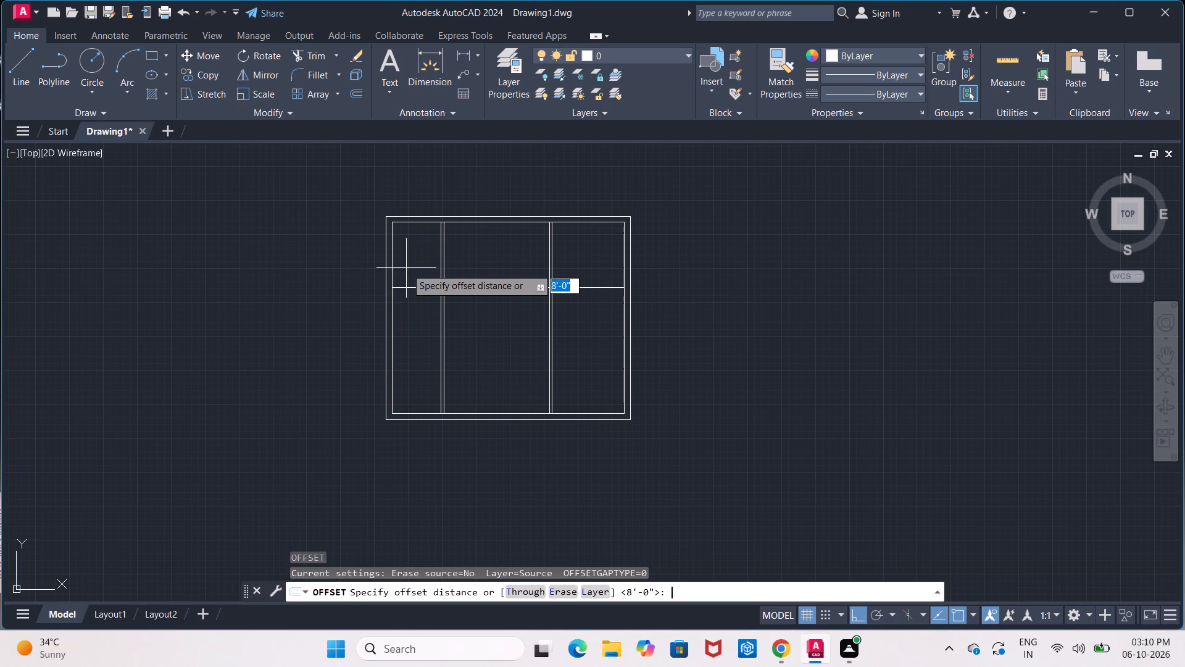
pyautogui.press('4')
pyautogui.hotkey('shift', '"')
pyautogui.press('Return')
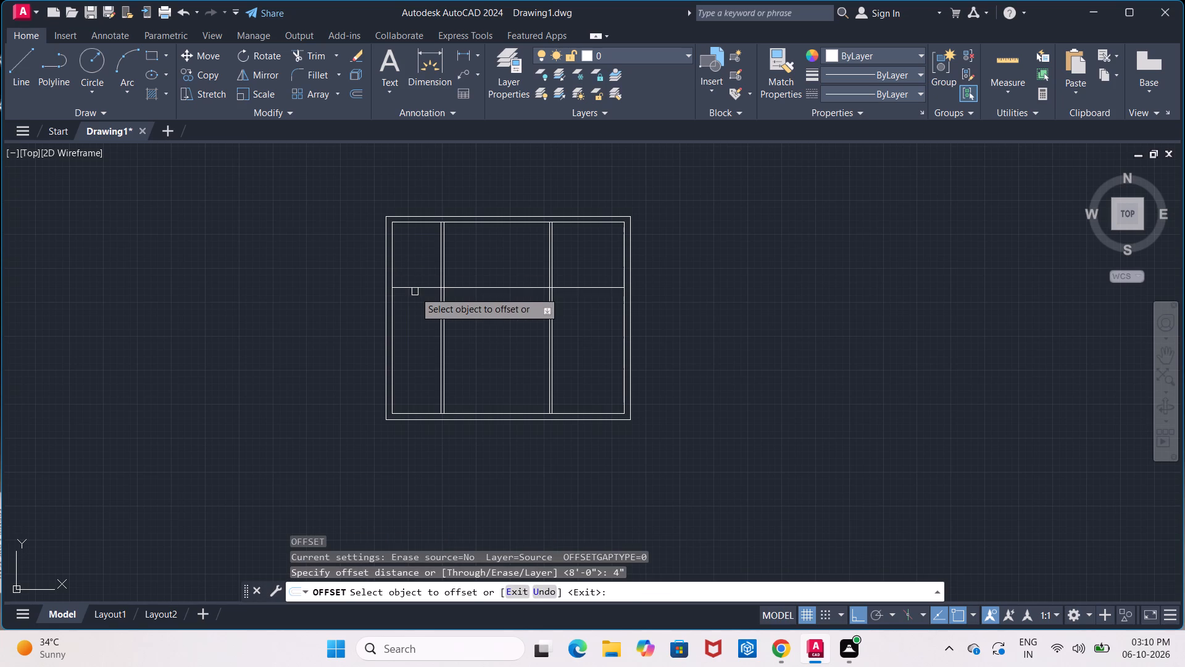
pyautogui.click(415, 288)
pyautogui.click(422, 309)
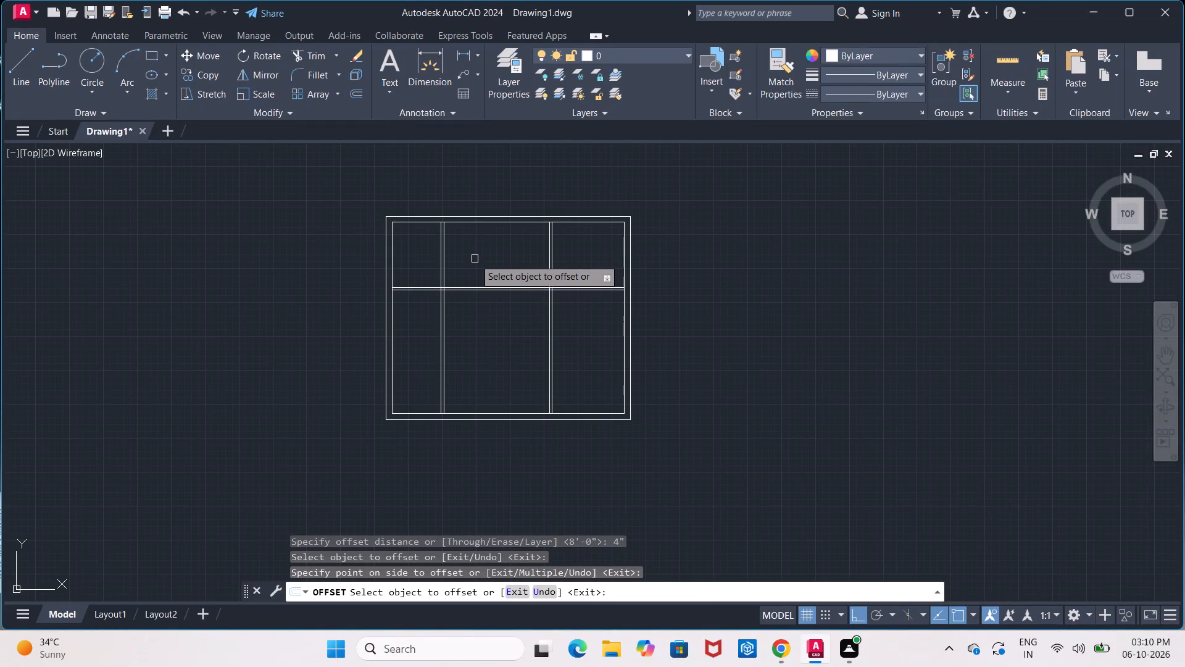
pyautogui.press('Escape')
# Trim both horizontal partition lines out of the middle room and clear the wall junction at the left vertical partition.
pyautogui.write('tr')
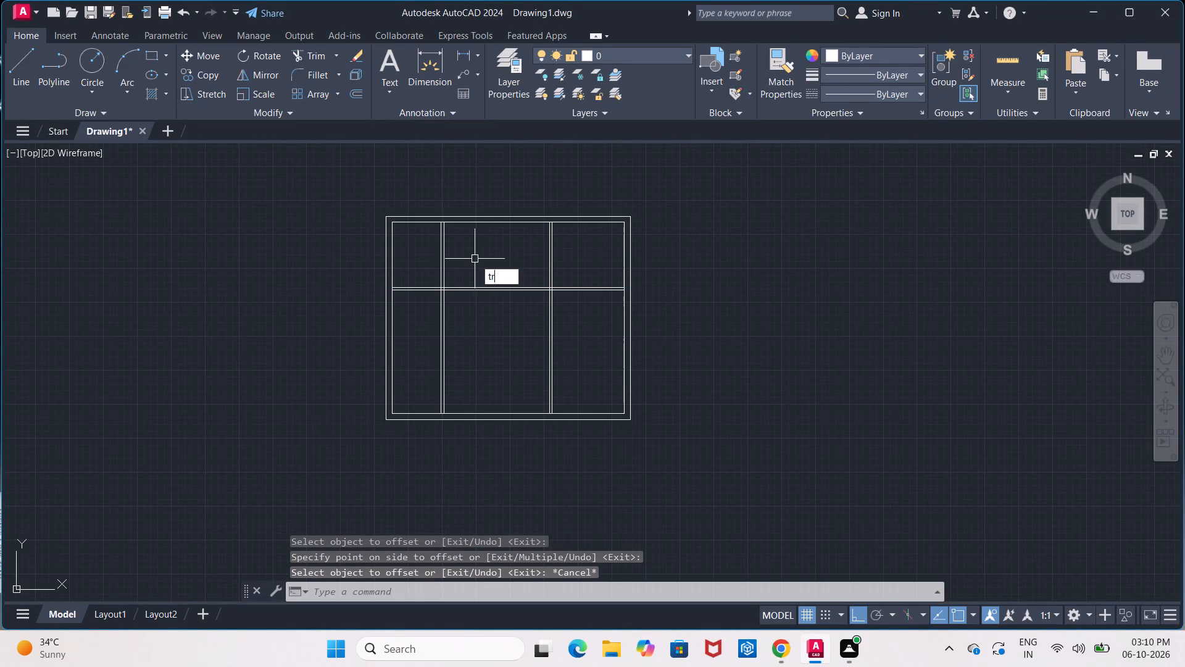
pyautogui.press('Return')
pyautogui.press('Return')
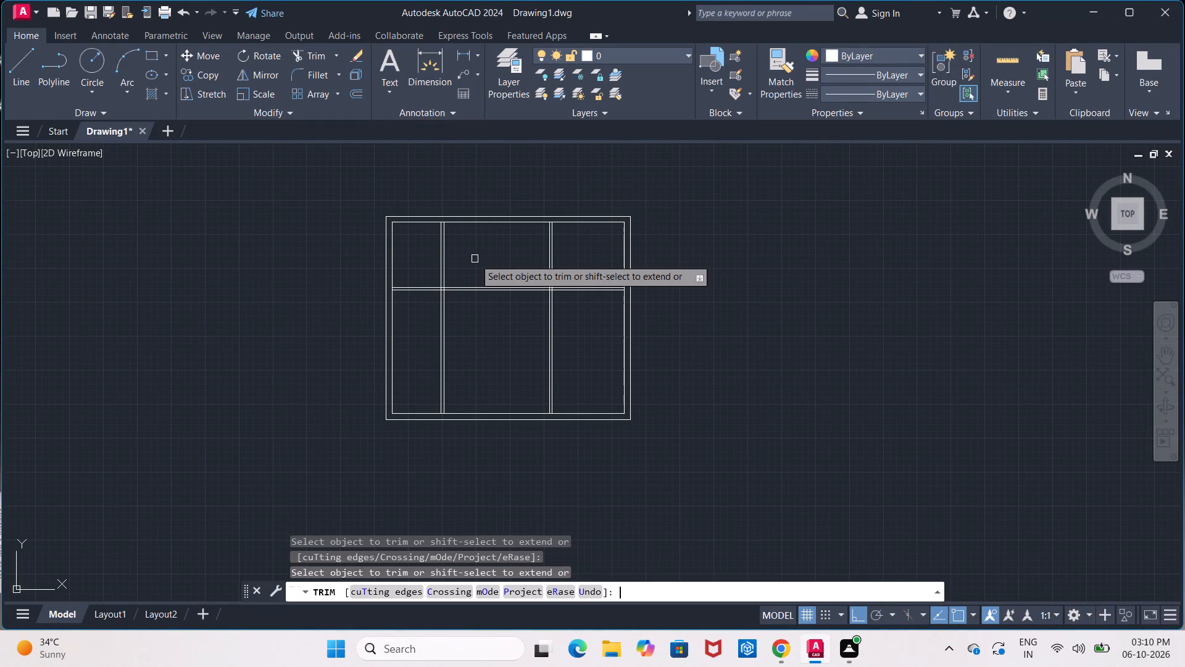
pyautogui.scroll(4, 468, 279)
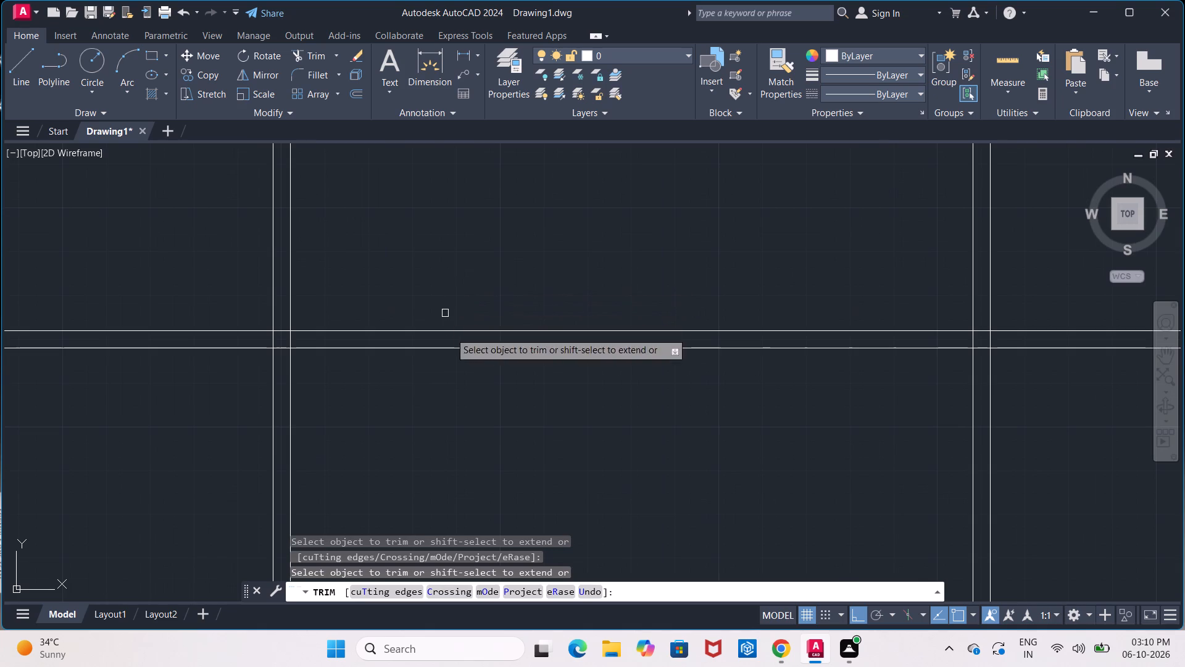
pyautogui.click(455, 330)
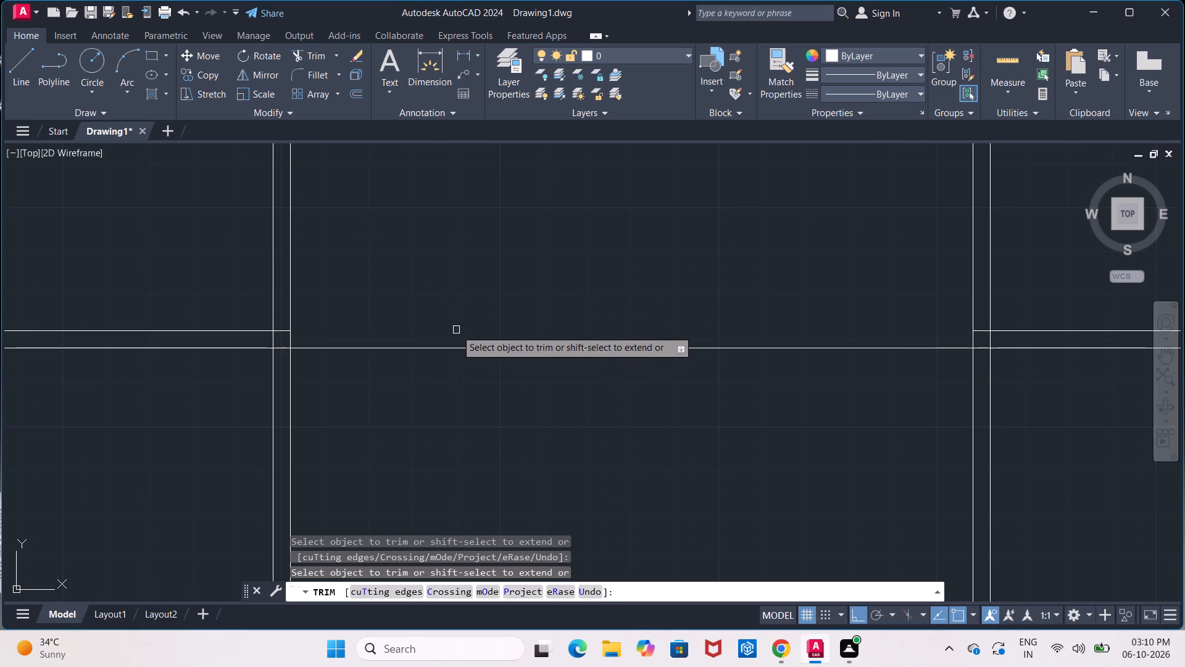
pyautogui.click(281, 327)
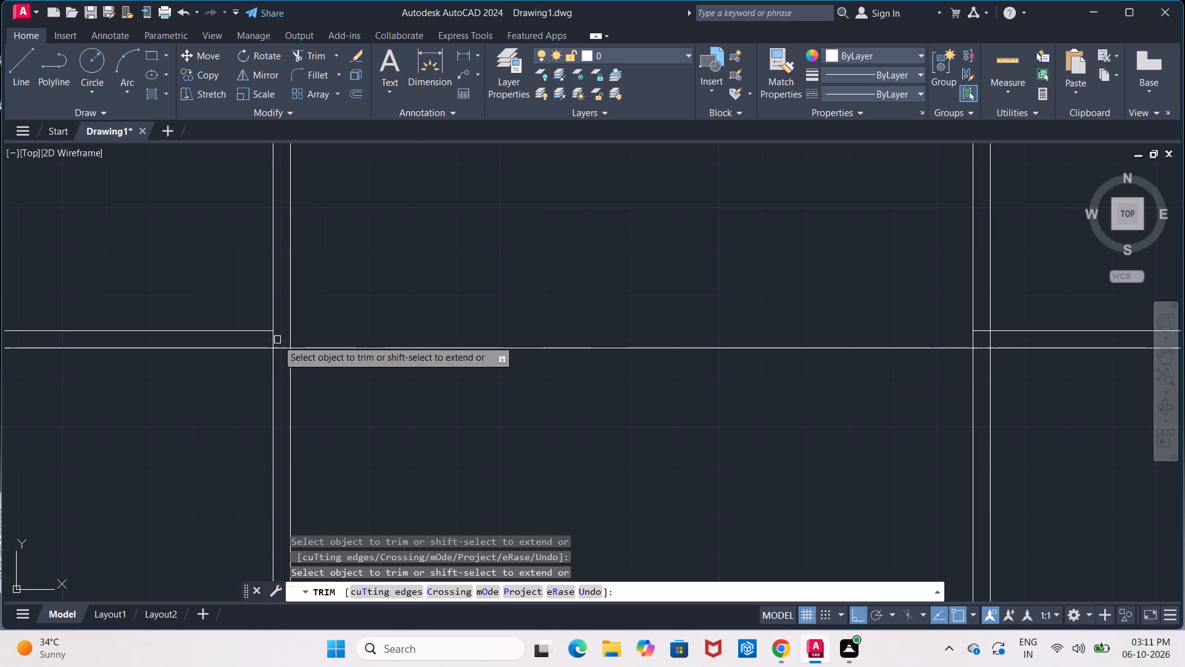
pyautogui.click(275, 340)
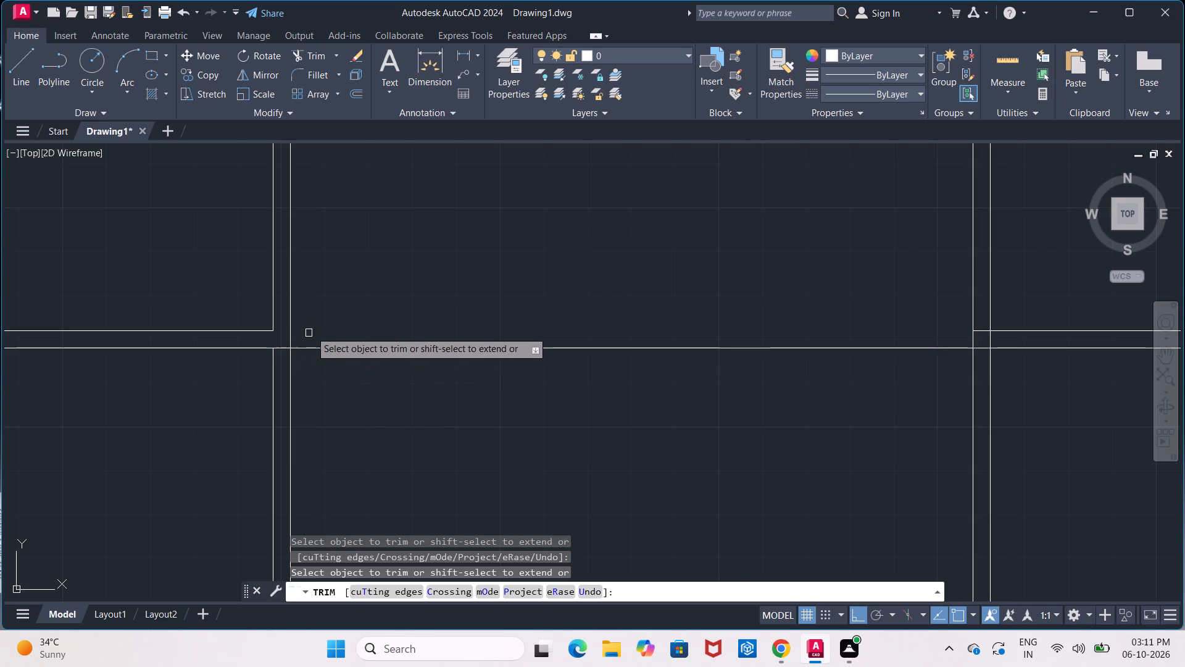
pyautogui.scroll(-1, 322, 326)
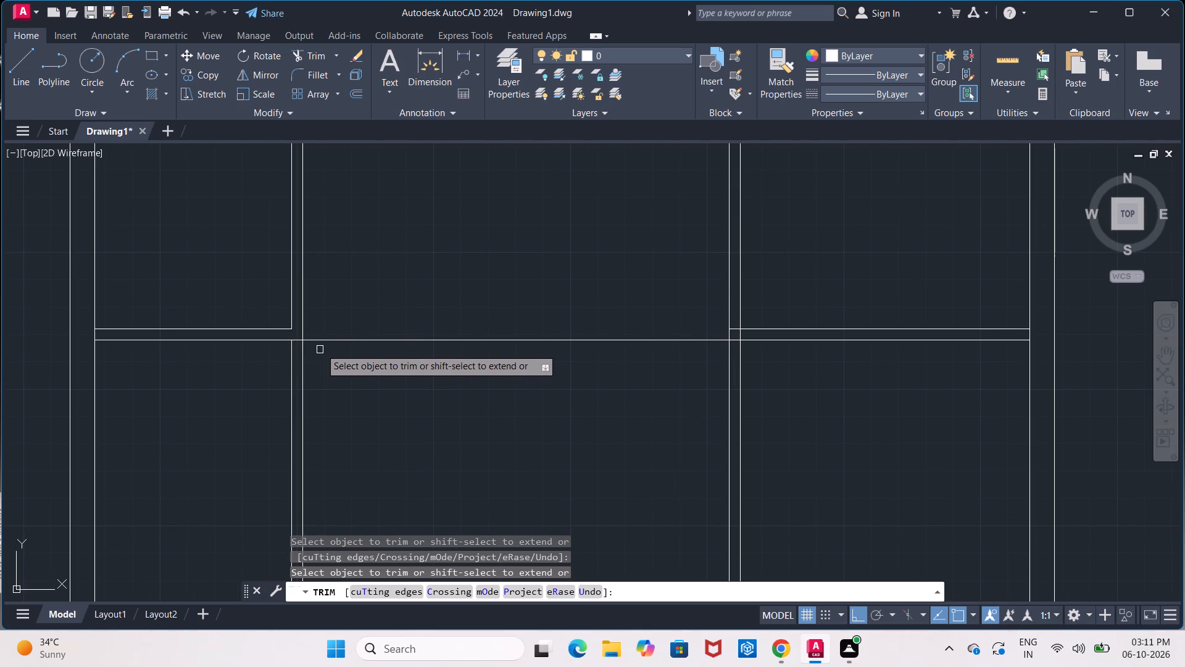
pyautogui.moveTo(332, 324); pyautogui.dragTo(351, 308, button='middle')
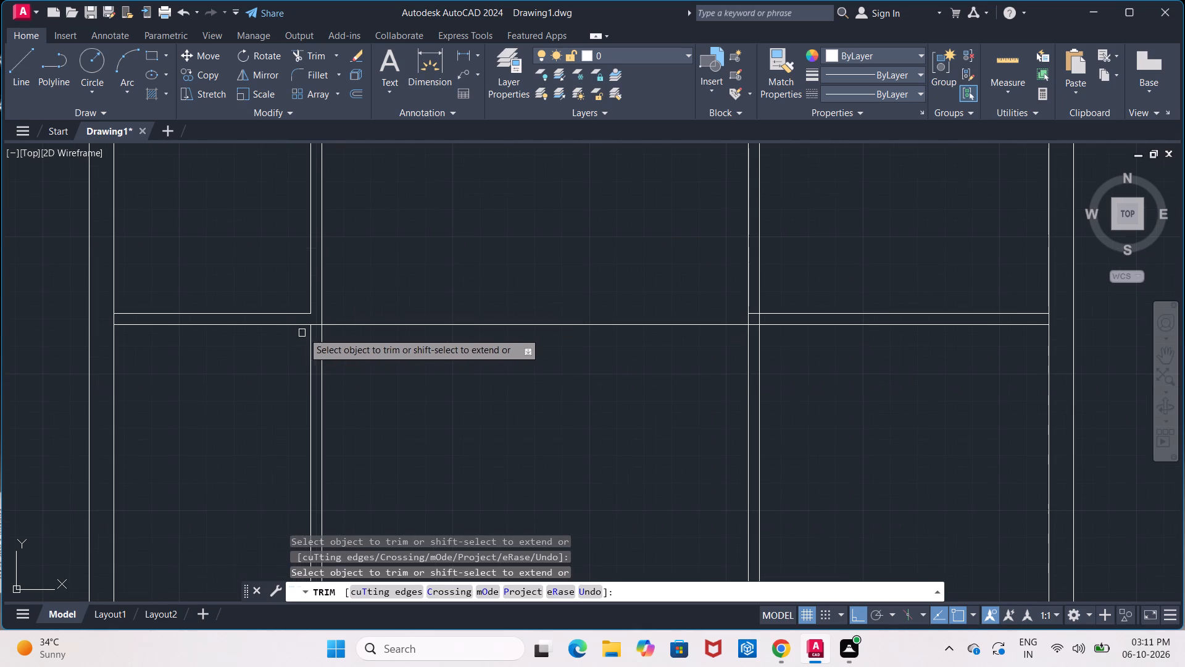
pyautogui.scroll(3, 306, 332)
pyautogui.click(336, 300)
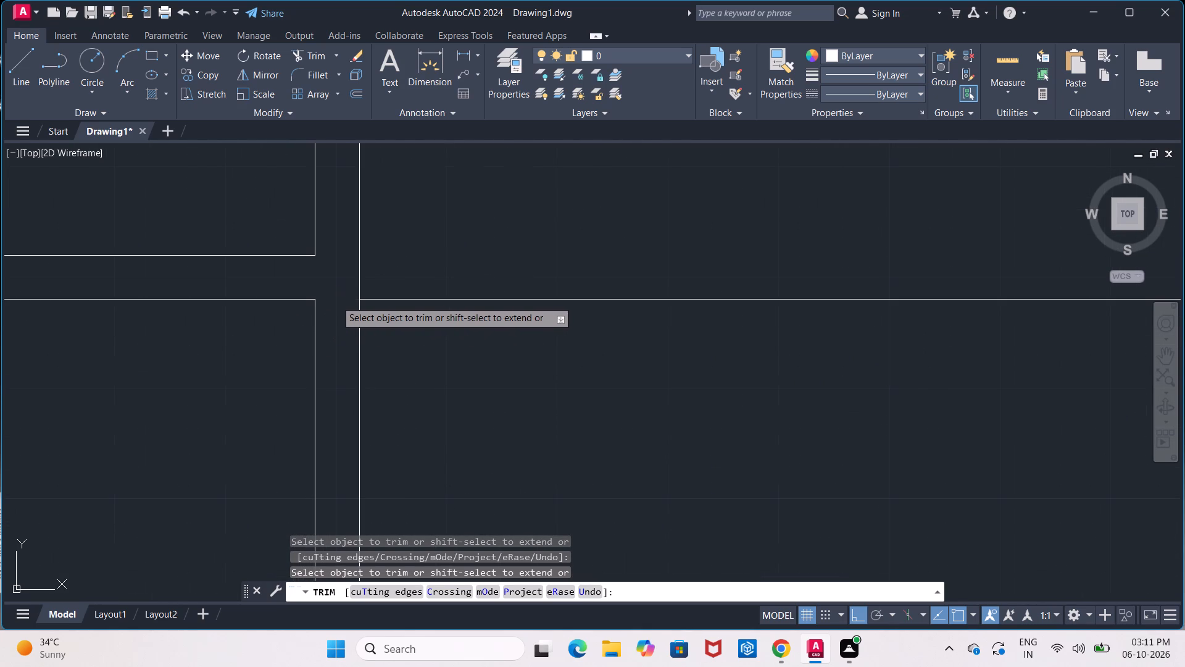
pyautogui.scroll(-5, 358, 321)
pyautogui.moveTo(382, 344); pyautogui.dragTo(347, 329, button='middle')
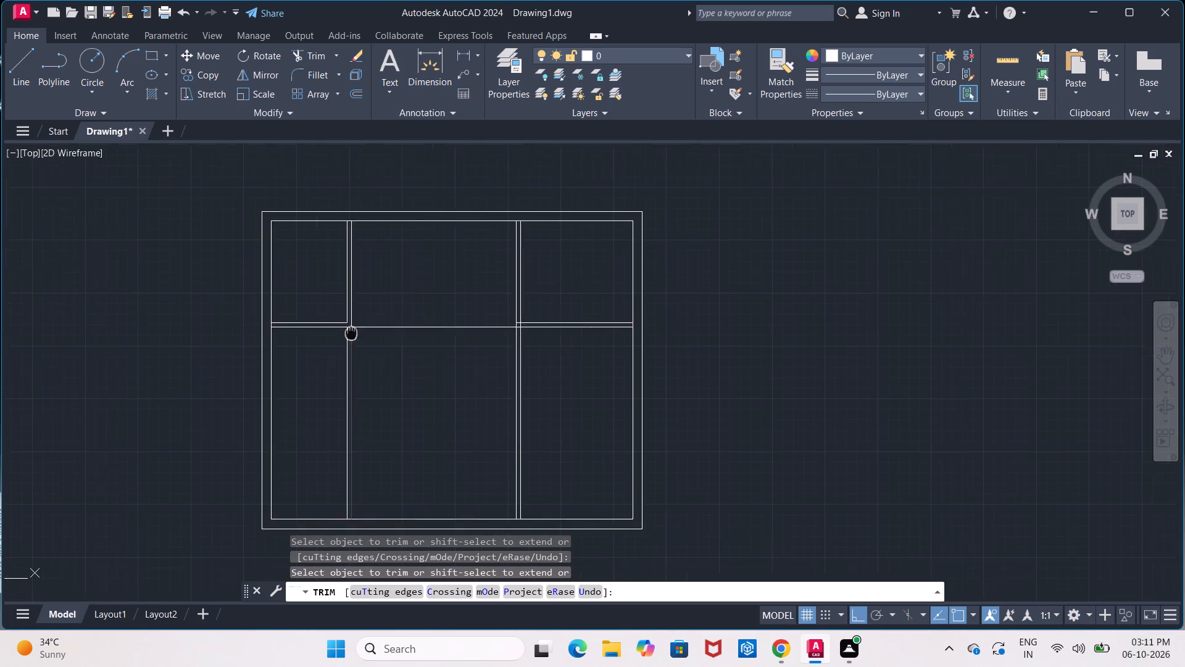
pyautogui.moveTo(347, 329); pyautogui.dragTo(326, 317, button='middle')
pyautogui.click(386, 313)
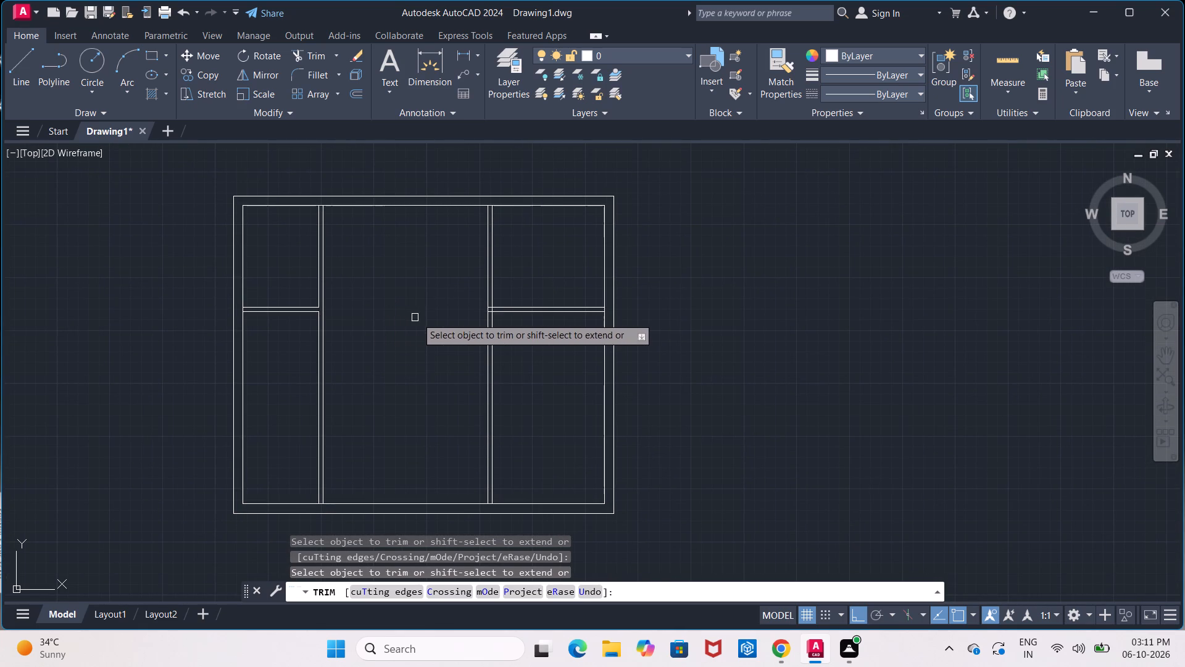
# Trim both horizontal partition lines out of the right room and from between the second vertical partition's lines.
pyautogui.moveTo(420, 315); pyautogui.dragTo(338, 317, button='middle')
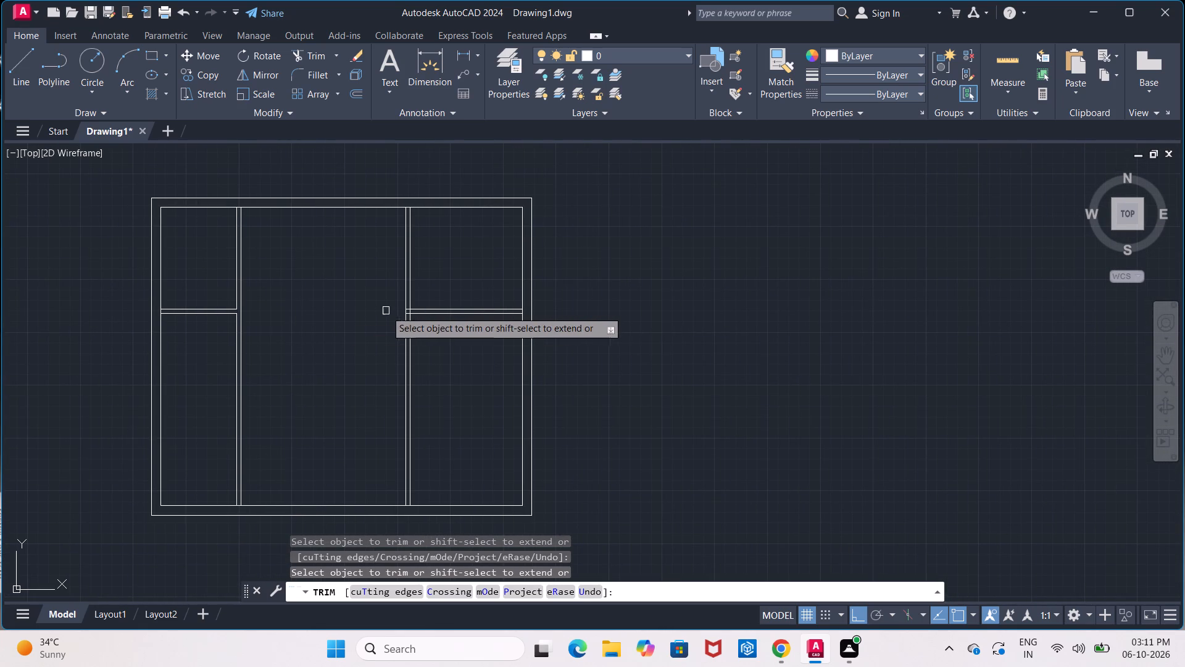
pyautogui.scroll(3, 444, 309)
pyautogui.click(435, 307)
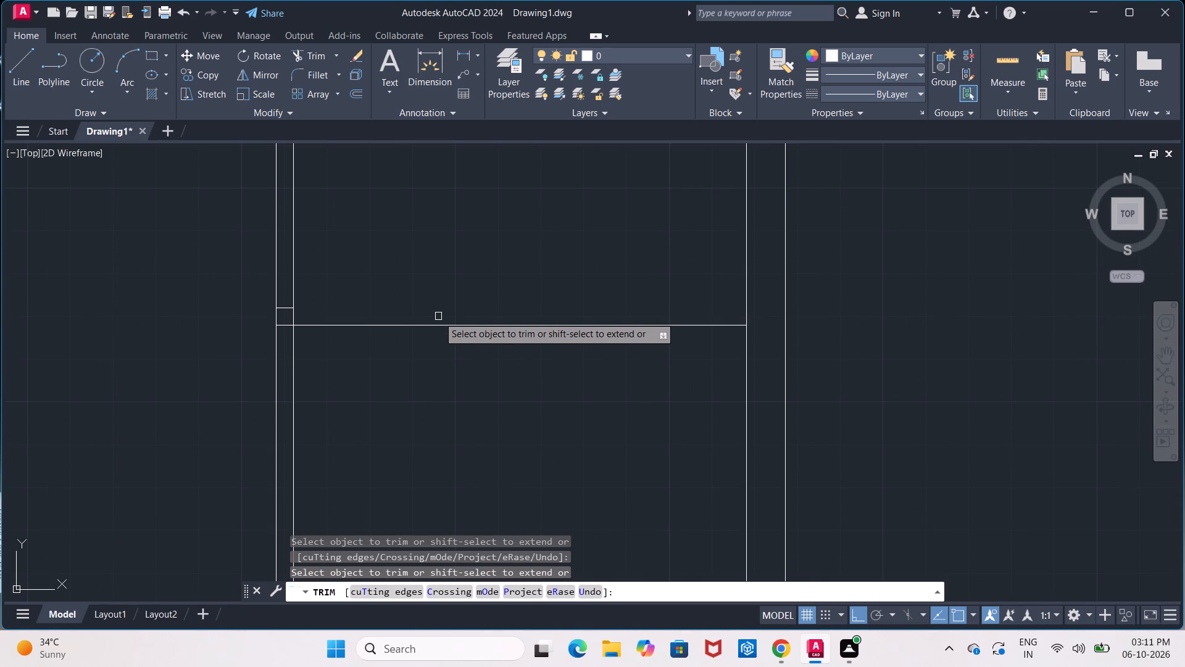
pyautogui.click(440, 324)
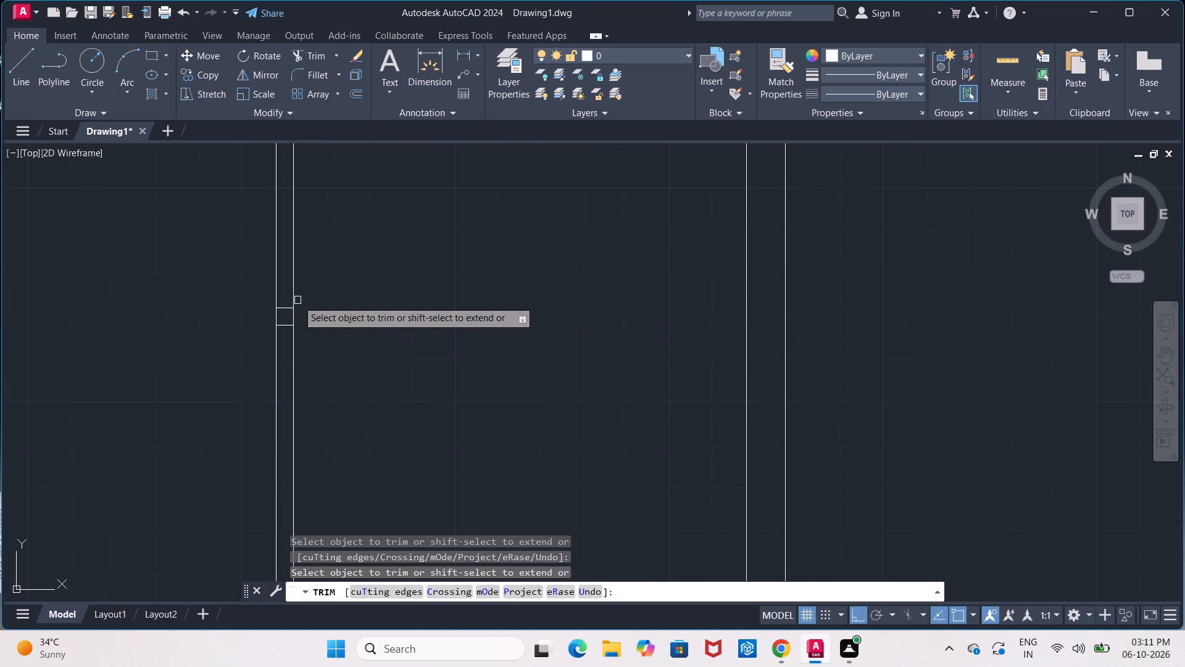
pyautogui.click(286, 312)
pyautogui.click(284, 325)
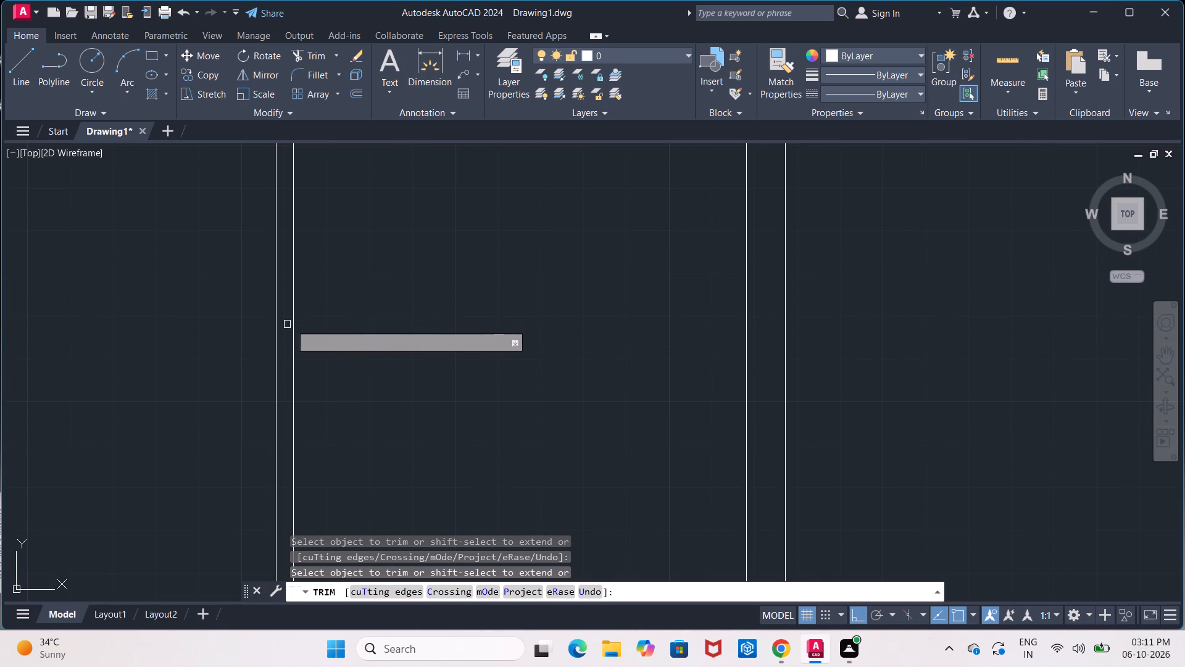
pyautogui.scroll(-4, 355, 325)
pyautogui.scroll(1, 273, 311)
pyautogui.moveTo(273, 311); pyautogui.dragTo(276, 312, button='middle')
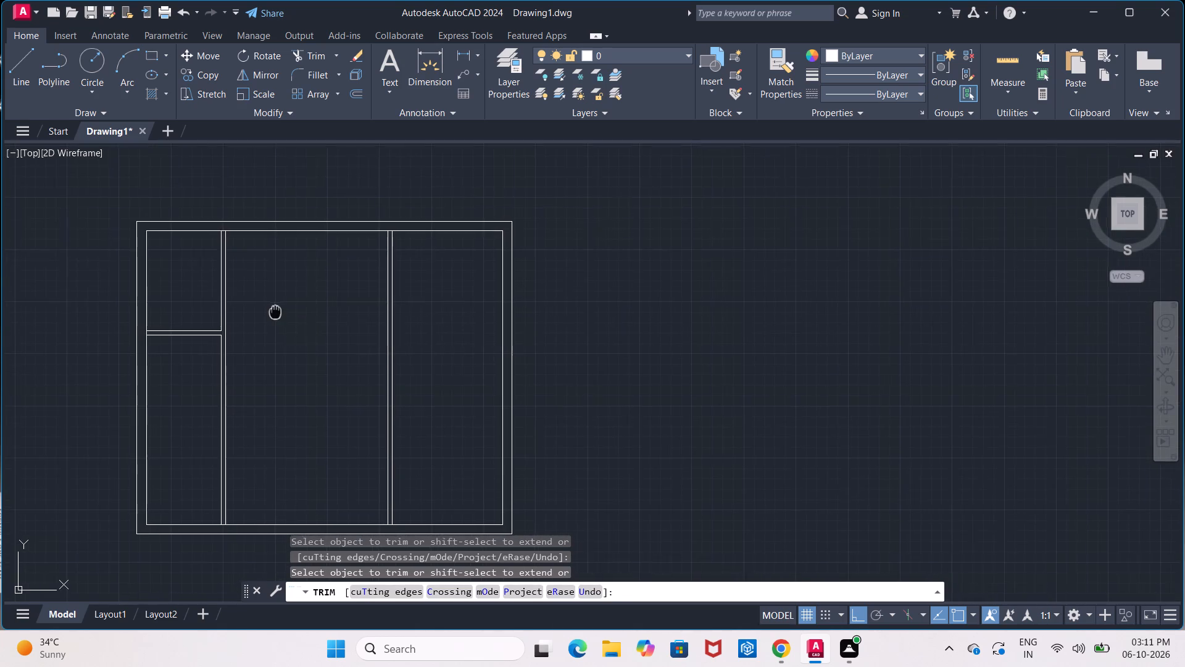
pyautogui.moveTo(276, 312); pyautogui.dragTo(330, 321, button='middle')
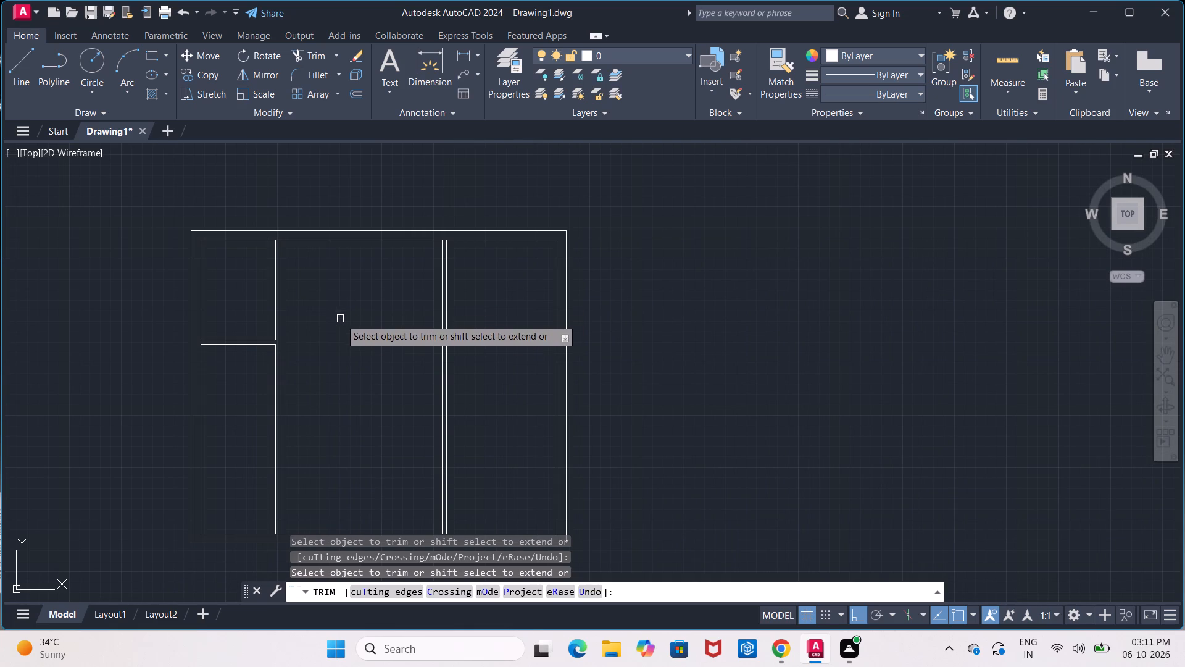
pyautogui.moveTo(340, 319); pyautogui.dragTo(337, 296, button='middle')
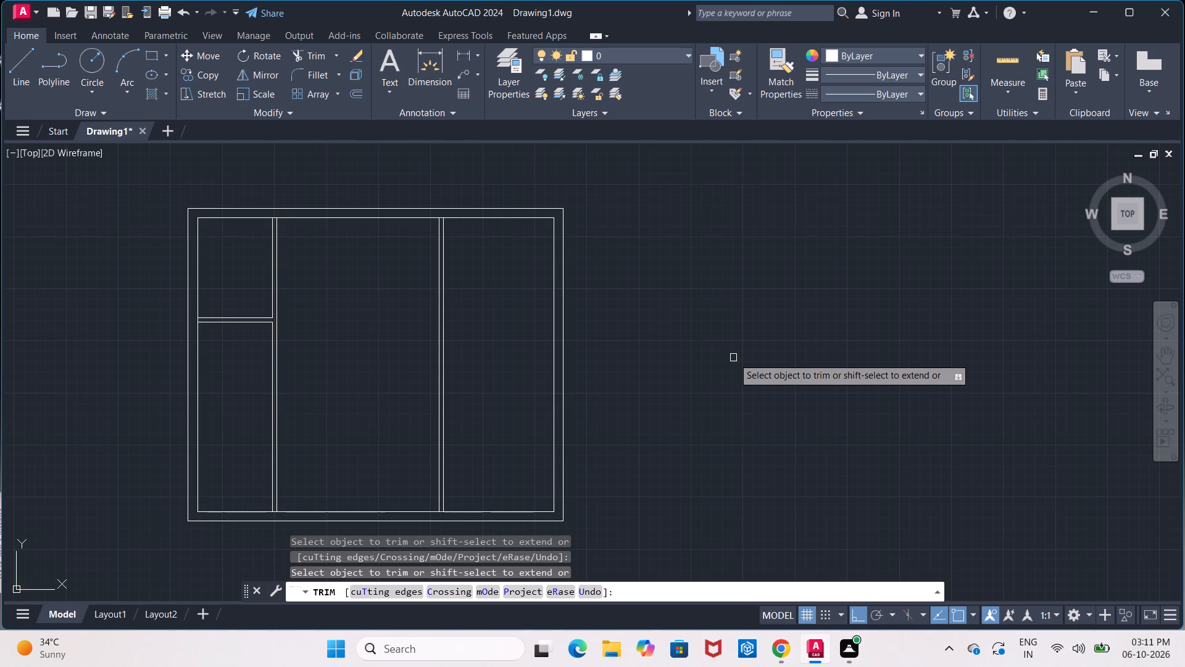
# Start saving the drawing and choose the mallikarjun folder on the Desktop as its location.
pyautogui.hotkey('ctrl', 's')
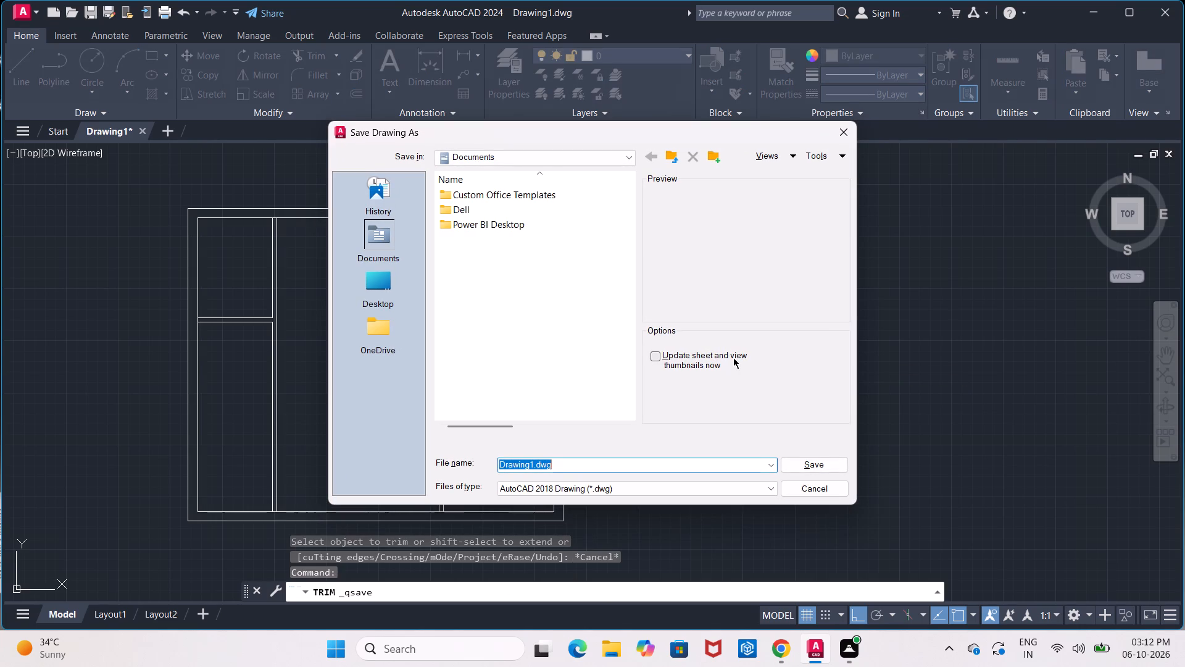
pyautogui.click(717, 464)
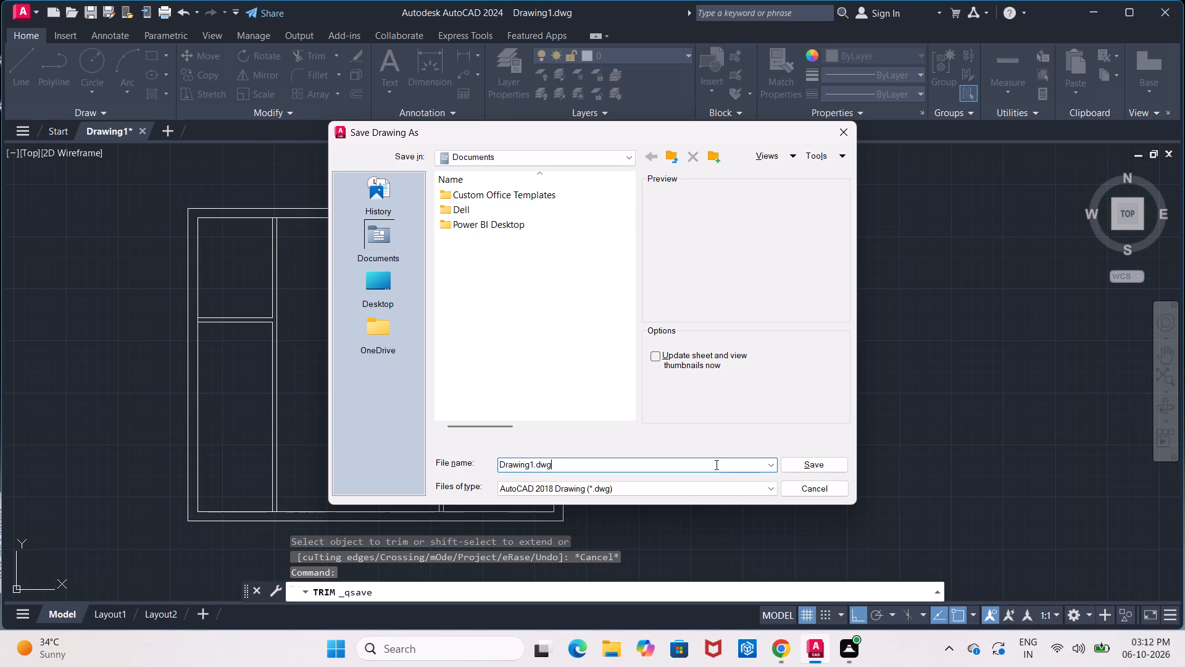
pyautogui.click(381, 283)
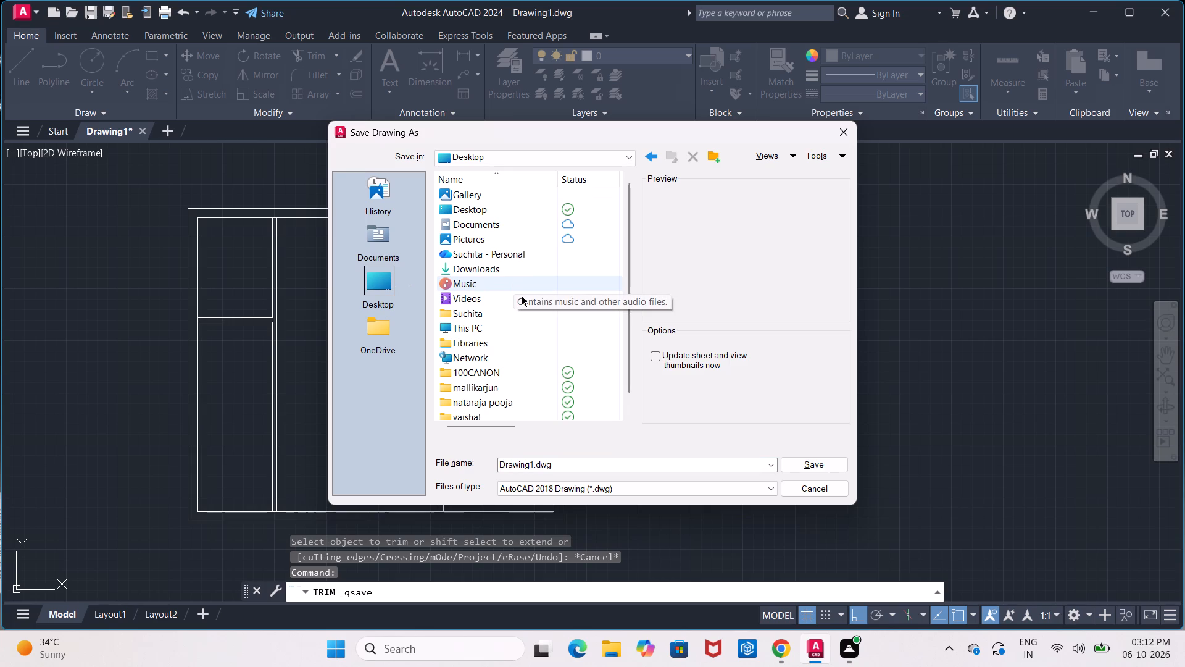
pyautogui.doubleClick(510, 385)
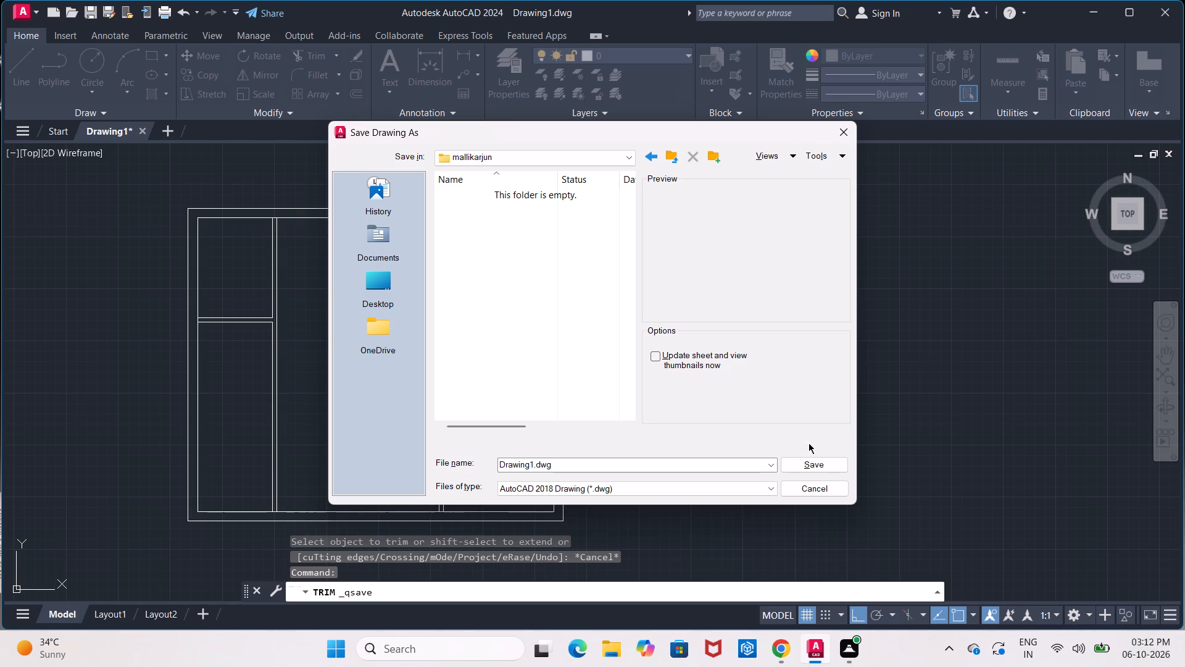
# Name the drawing plan 30'x25' house, save it as a DWG file, and dismiss the web and mobile apps notice.
pyautogui.click(740, 467)
pyautogui.press('BackSpace')
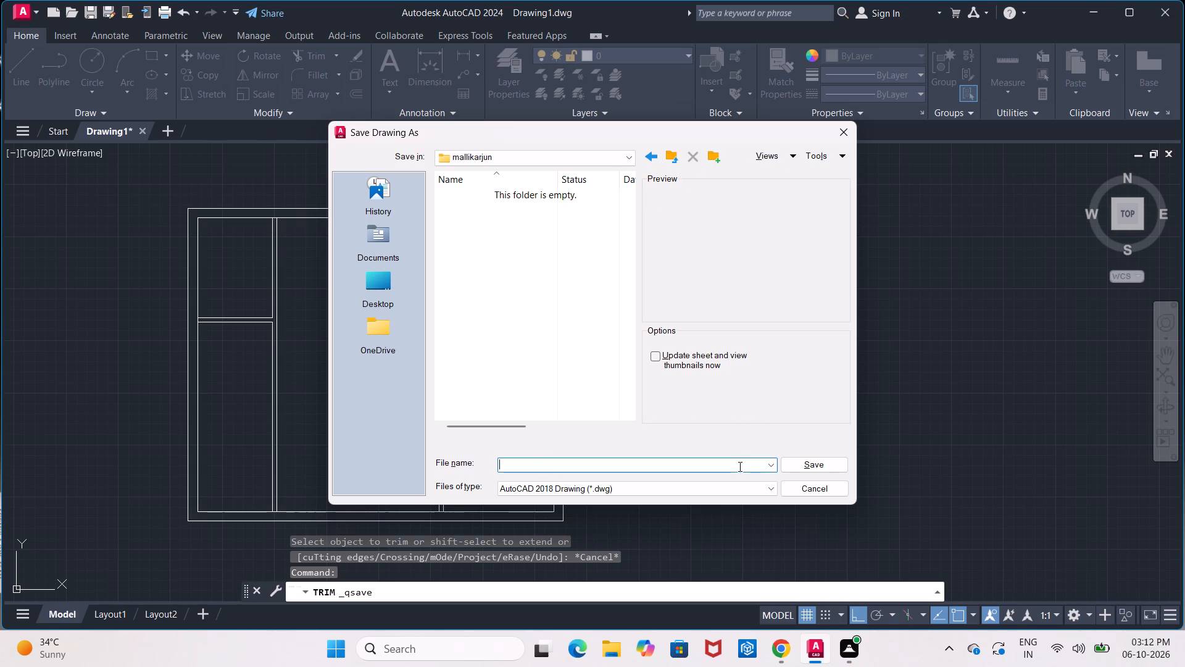
pyautogui.write('pla')
pyautogui.write('n')
pyautogui.press('space')
pyautogui.write('30')
pyautogui.write("'x")
pyautogui.write('25')
pyautogui.press("'")
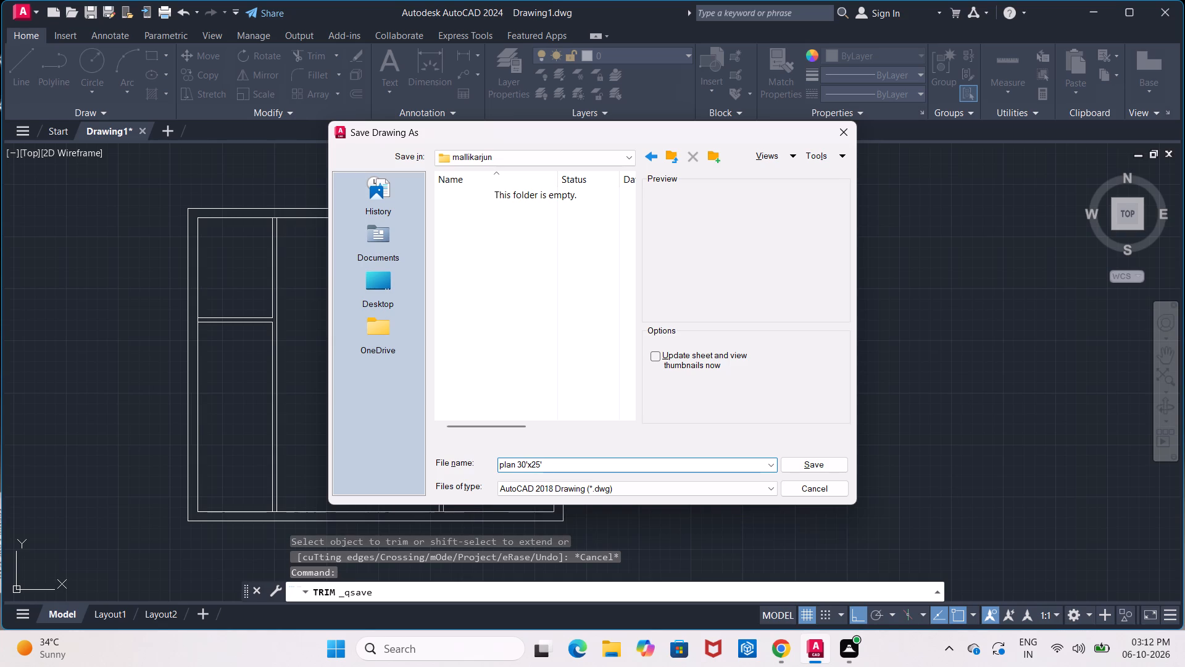
pyautogui.press('space')
pyautogui.write('hou')
pyautogui.write('se')
pyautogui.click(802, 463)
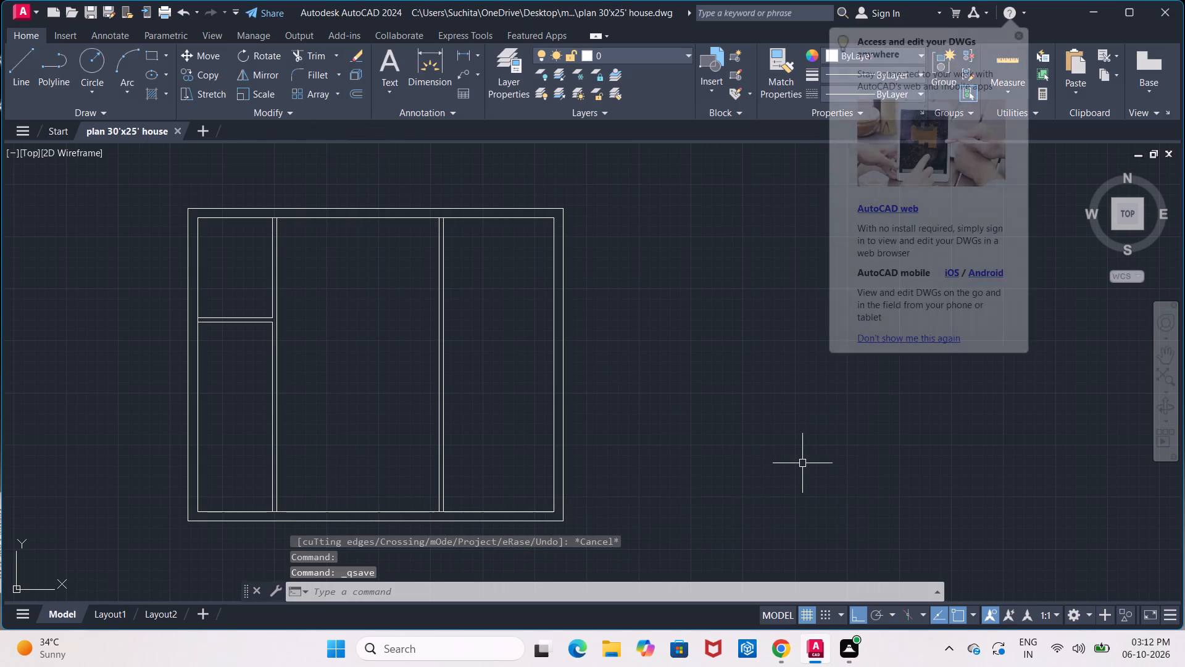
pyautogui.click(1017, 31)
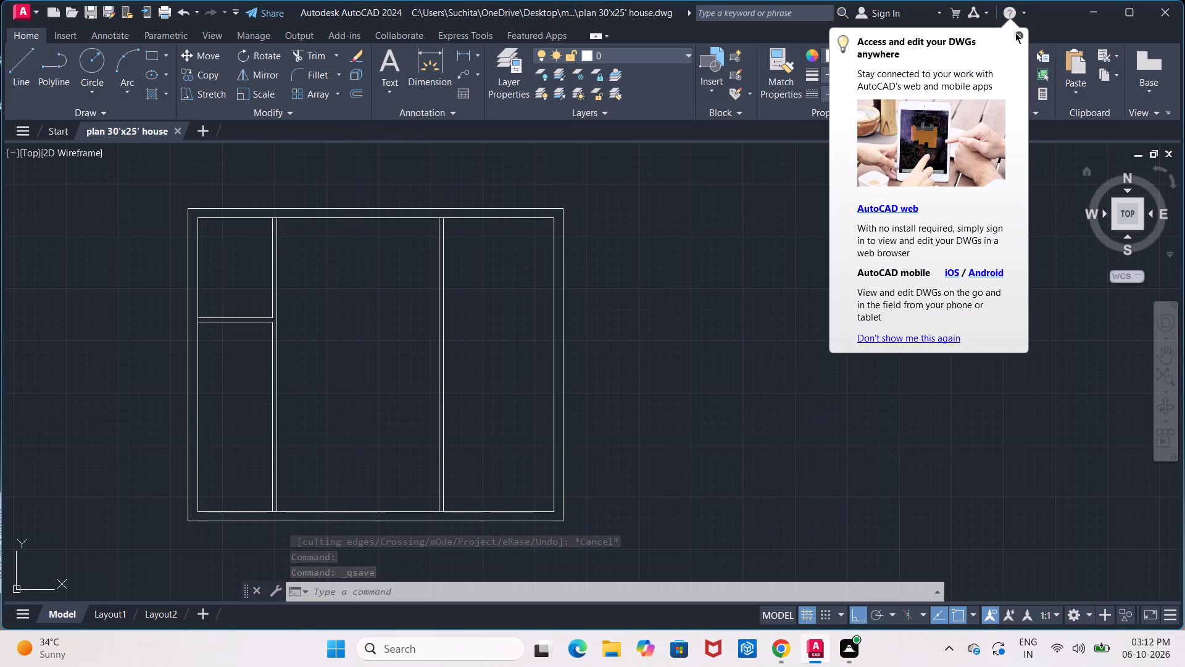
pyautogui.click(1015, 33)
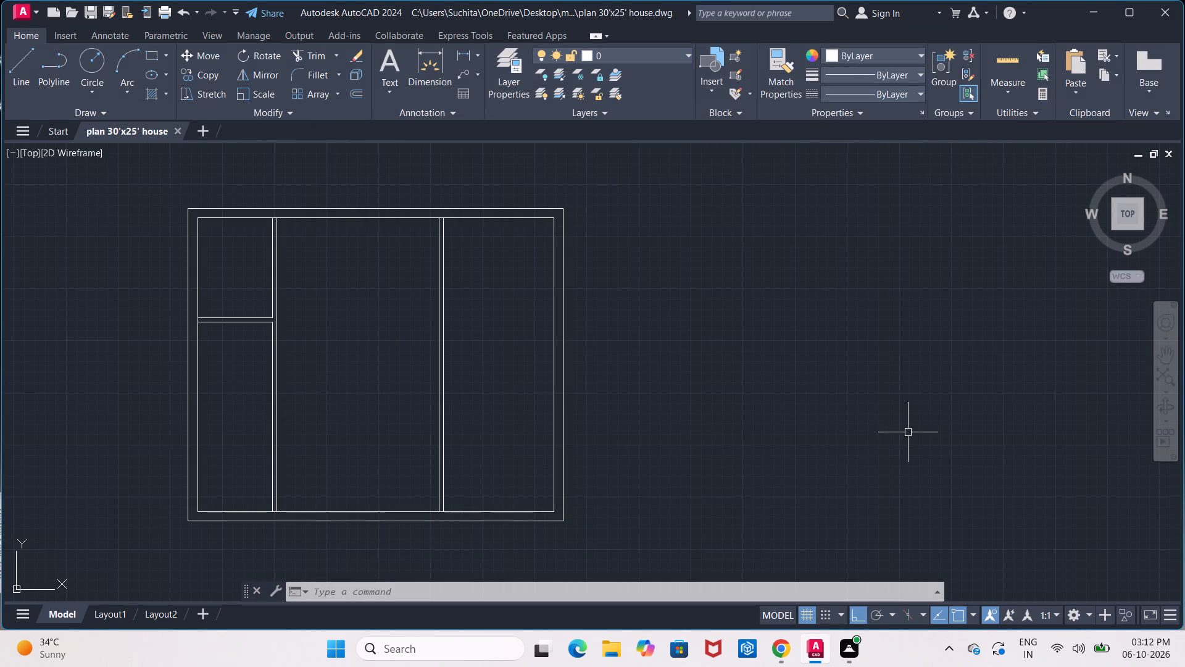
# Switch to File Explorer, check the mallikarjun folder for the saved drawing, and close the window.
pyautogui.click(606, 652)
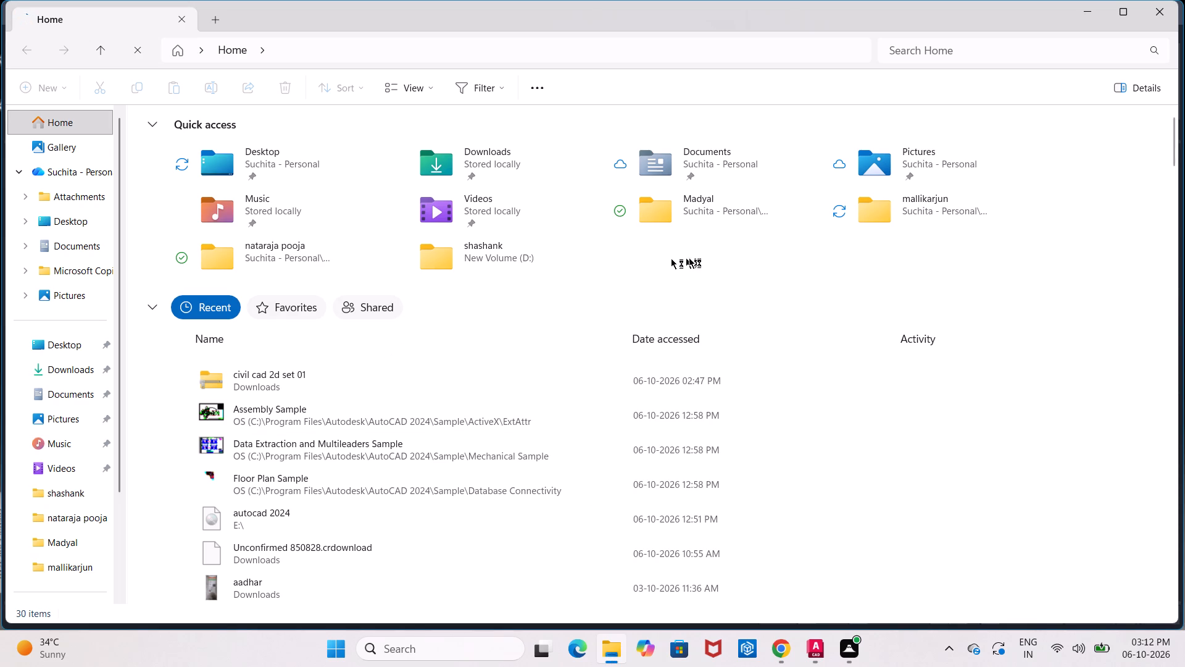
pyautogui.doubleClick(881, 206)
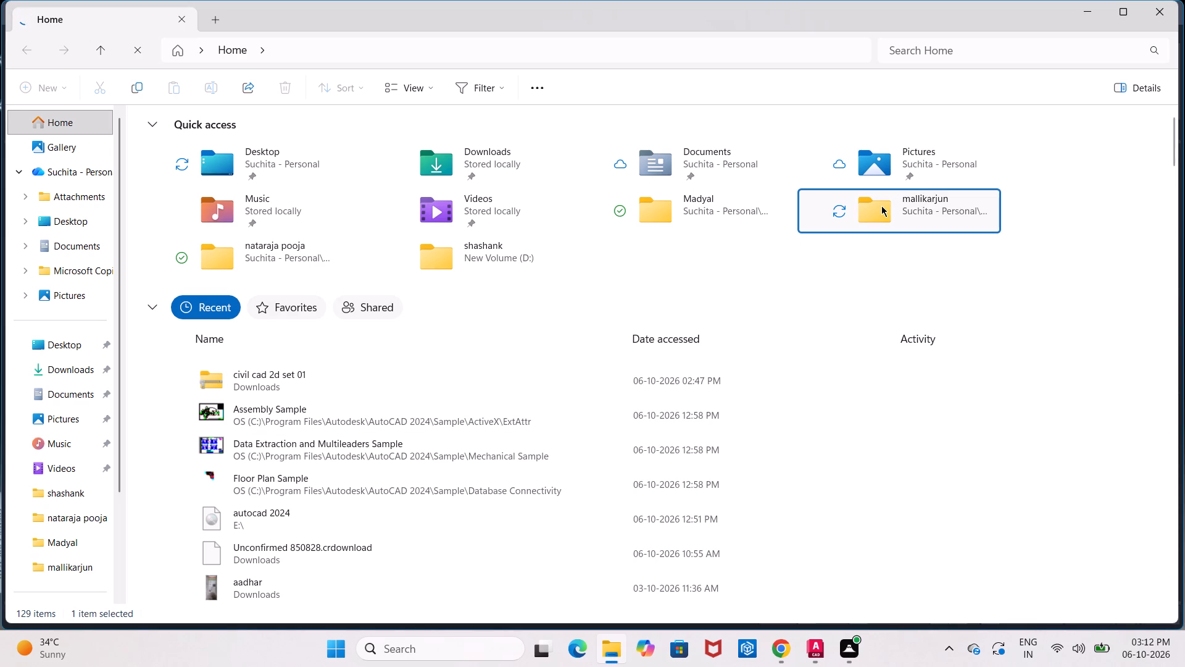
pyautogui.doubleClick(881, 206)
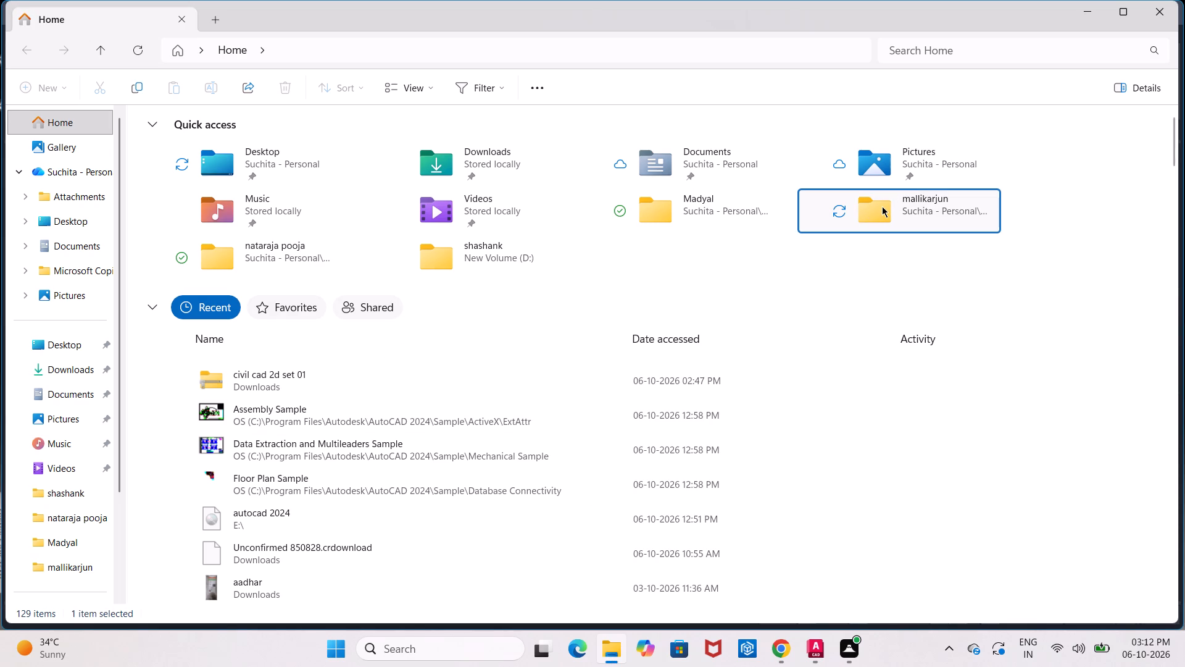
pyautogui.doubleClick(882, 212)
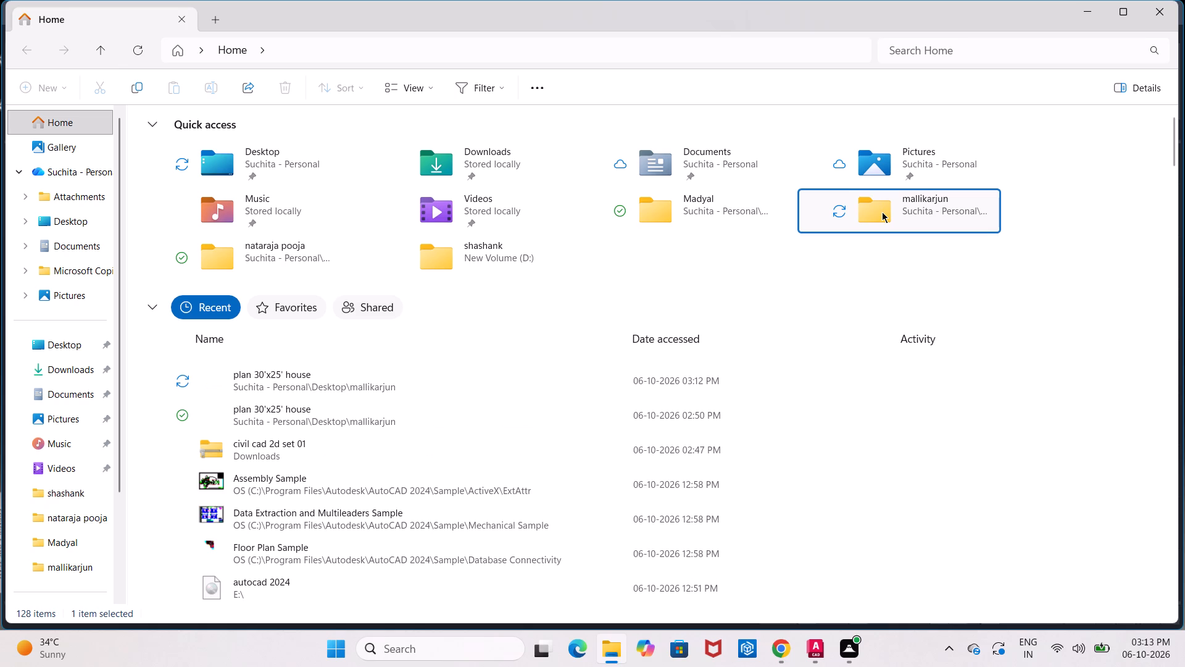
pyautogui.click(881, 212)
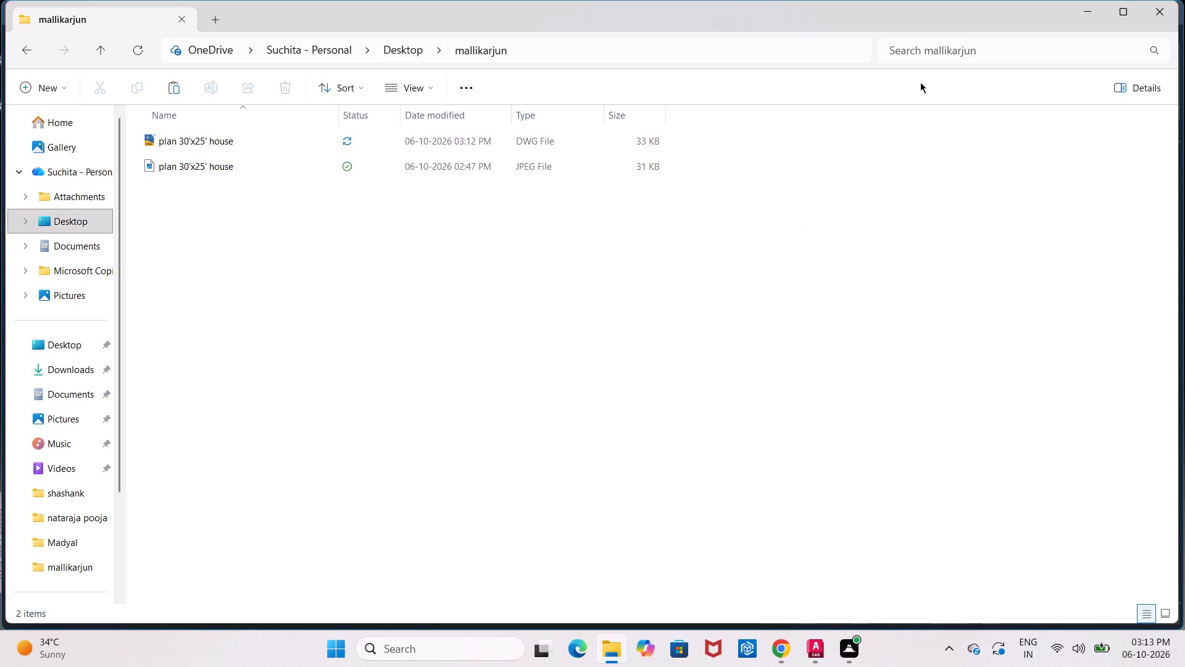
pyautogui.click(1149, 15)
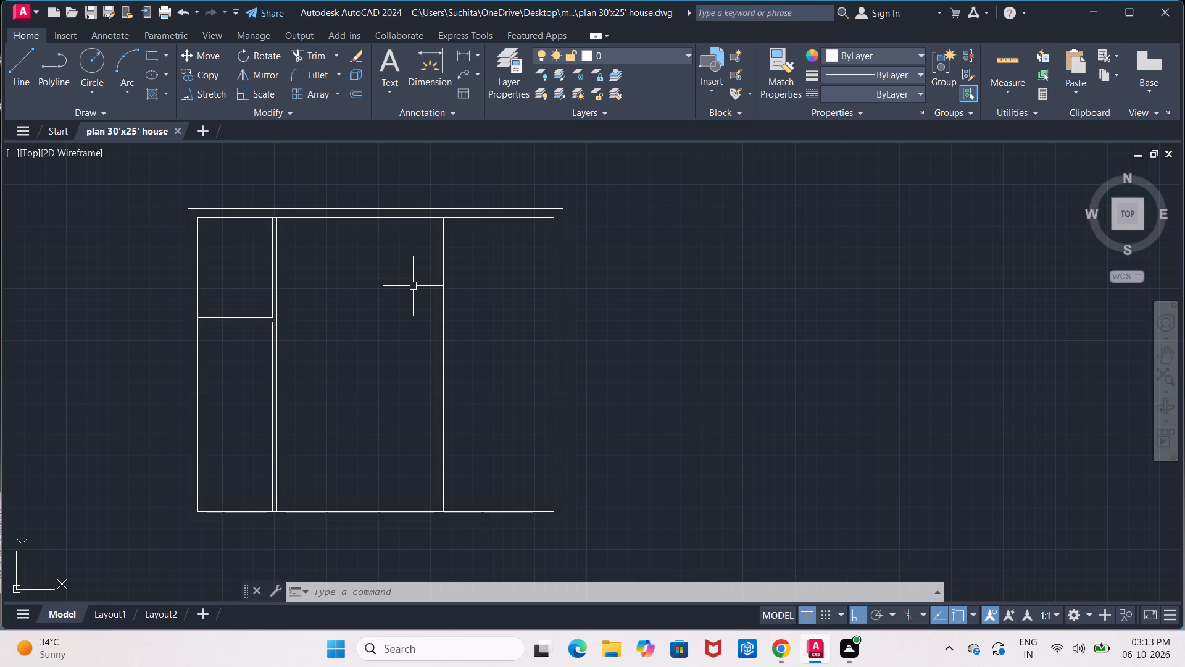
# Offset the inner line of the top wall 13' down into the plan to place another horizontal partition line.
pyautogui.press('o')
pyautogui.press('Return')
pyautogui.press('1')
pyautogui.write("3'")
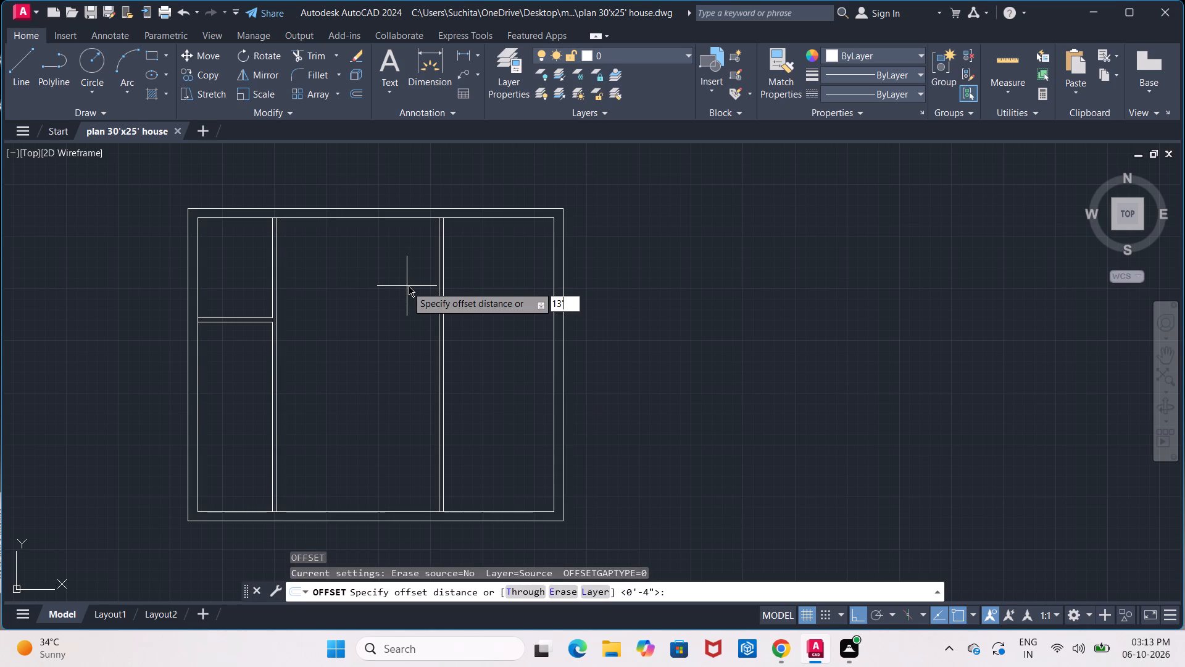
pyautogui.press('Return')
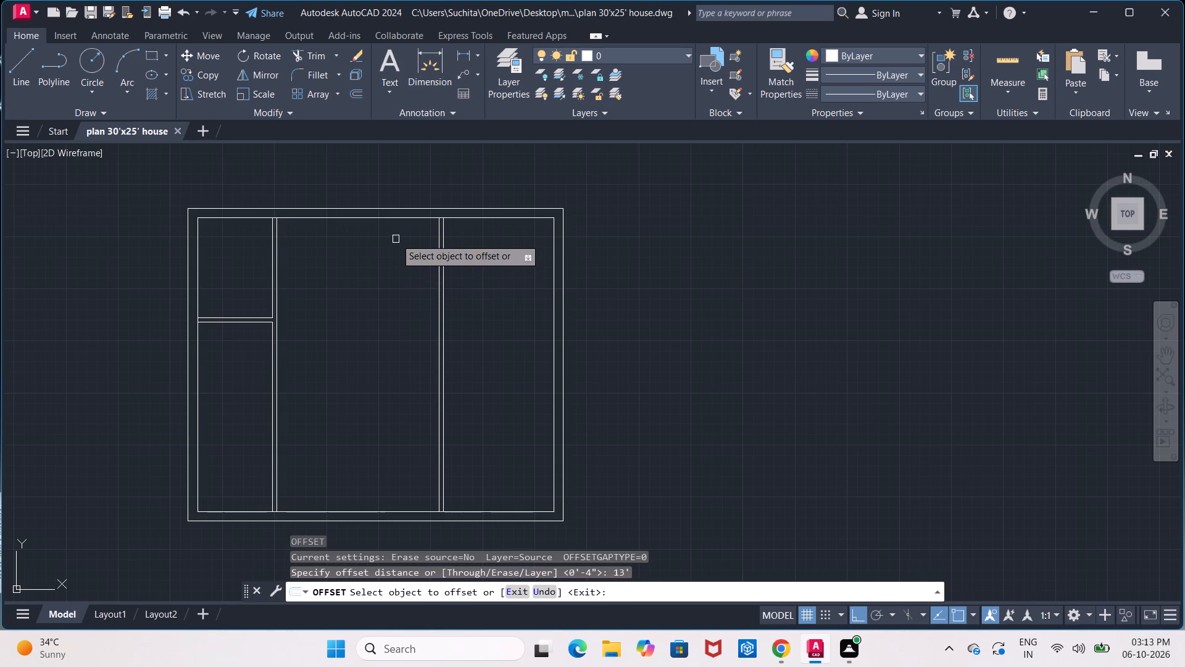
pyautogui.click(388, 219)
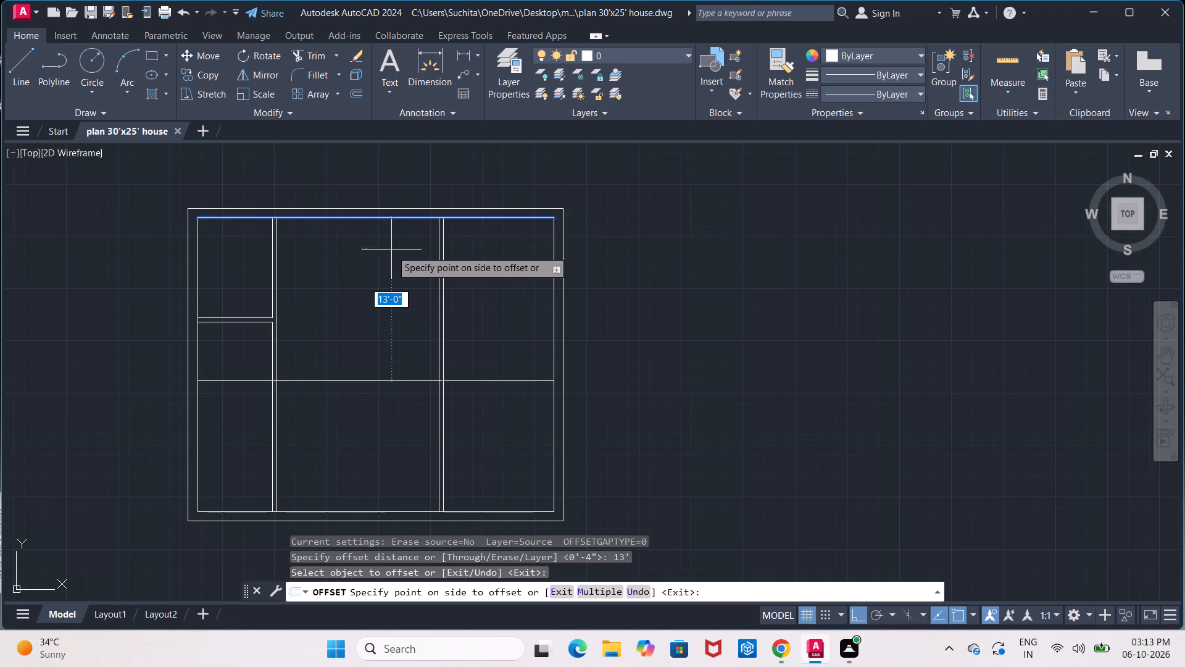
pyautogui.click(385, 277)
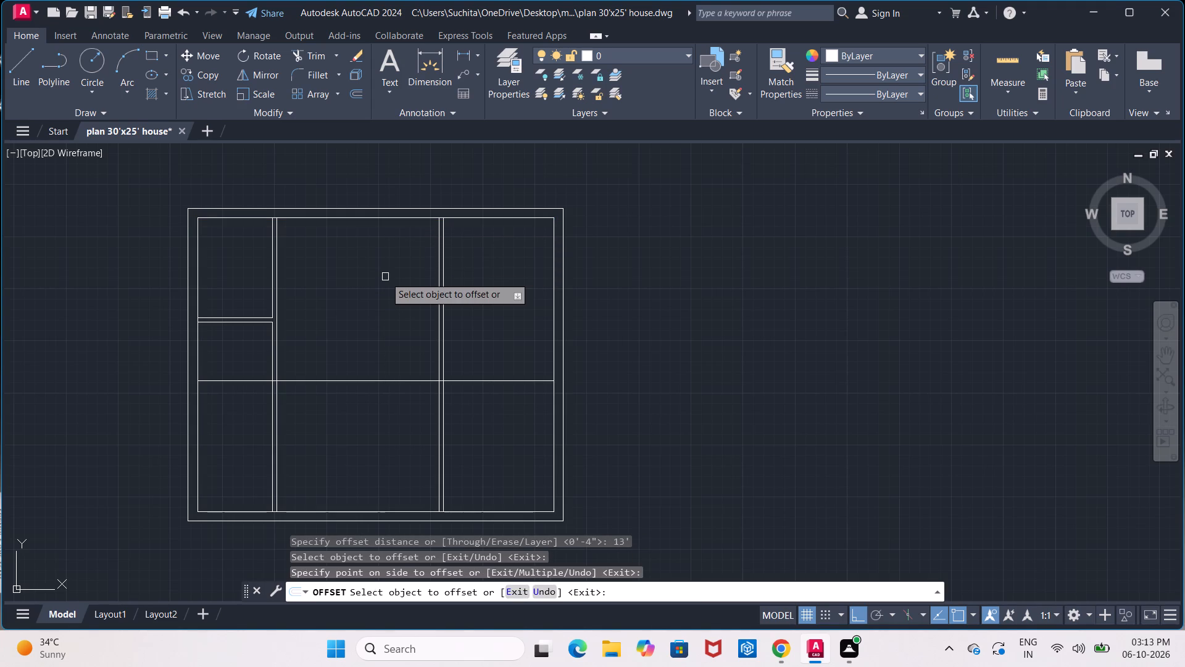
pyautogui.press('Return')
# Offset the new lower horizontal partition line 4" downward to give that wall its thickness.
pyautogui.press('Return')
pyautogui.press('4')
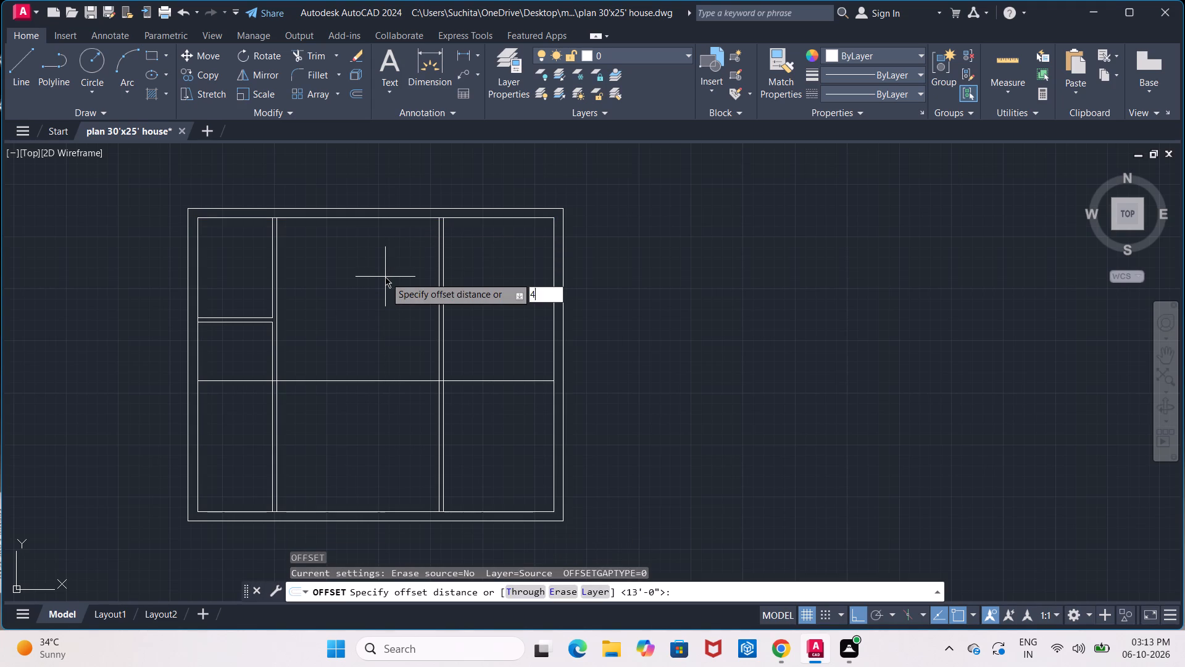
pyautogui.hotkey('shift', '"')
pyautogui.press('Return')
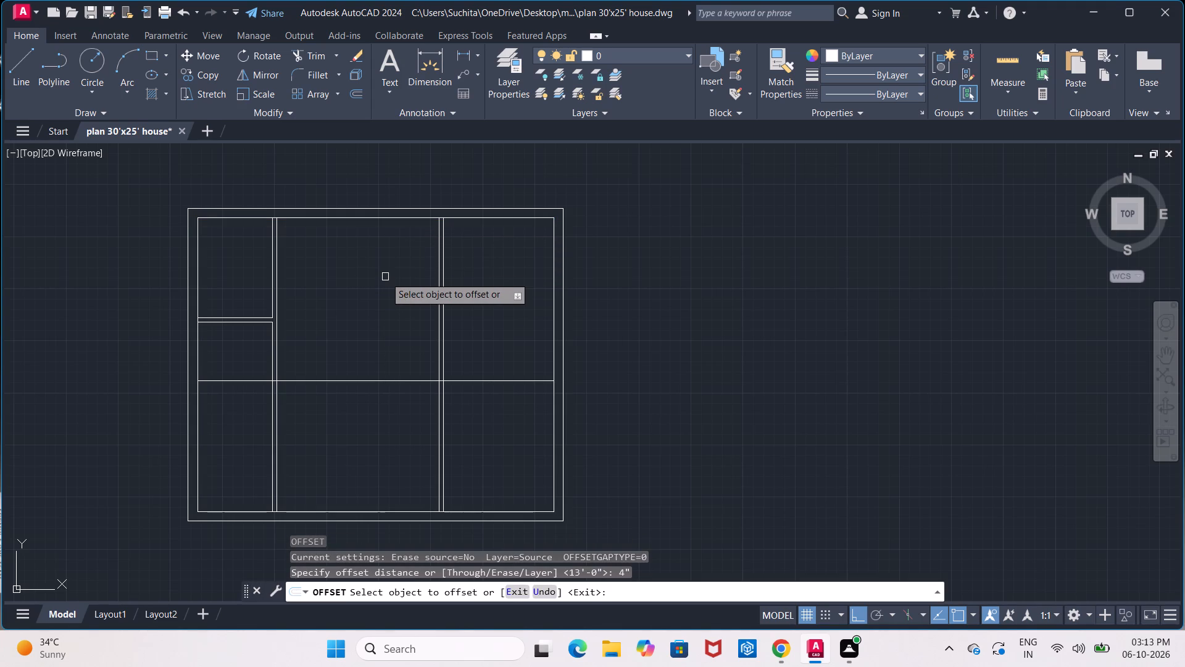
pyautogui.click(374, 380)
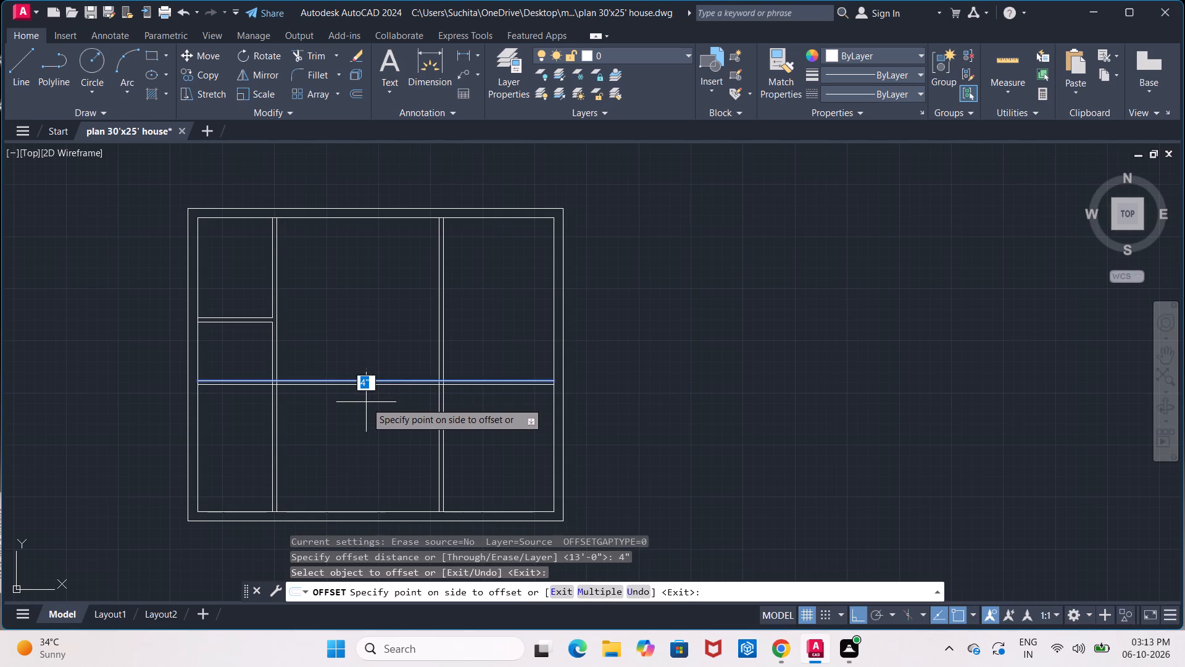
pyautogui.click(366, 402)
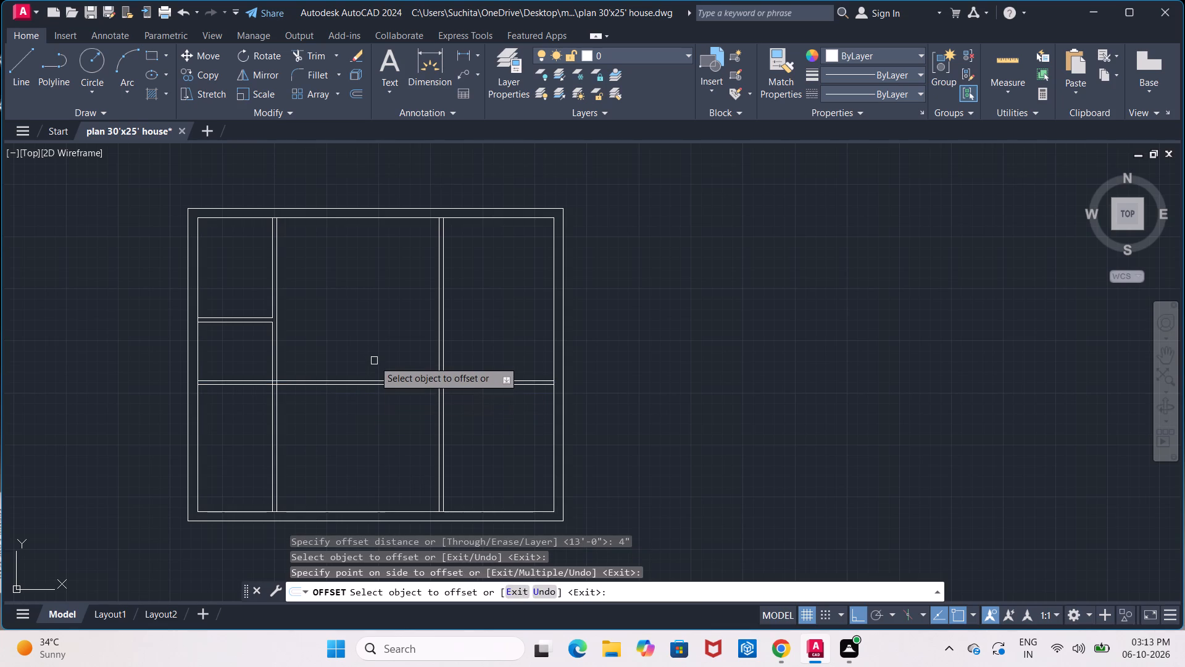
pyautogui.scroll(1, 375, 361)
pyautogui.moveTo(372, 363); pyautogui.dragTo(341, 382, button='middle')
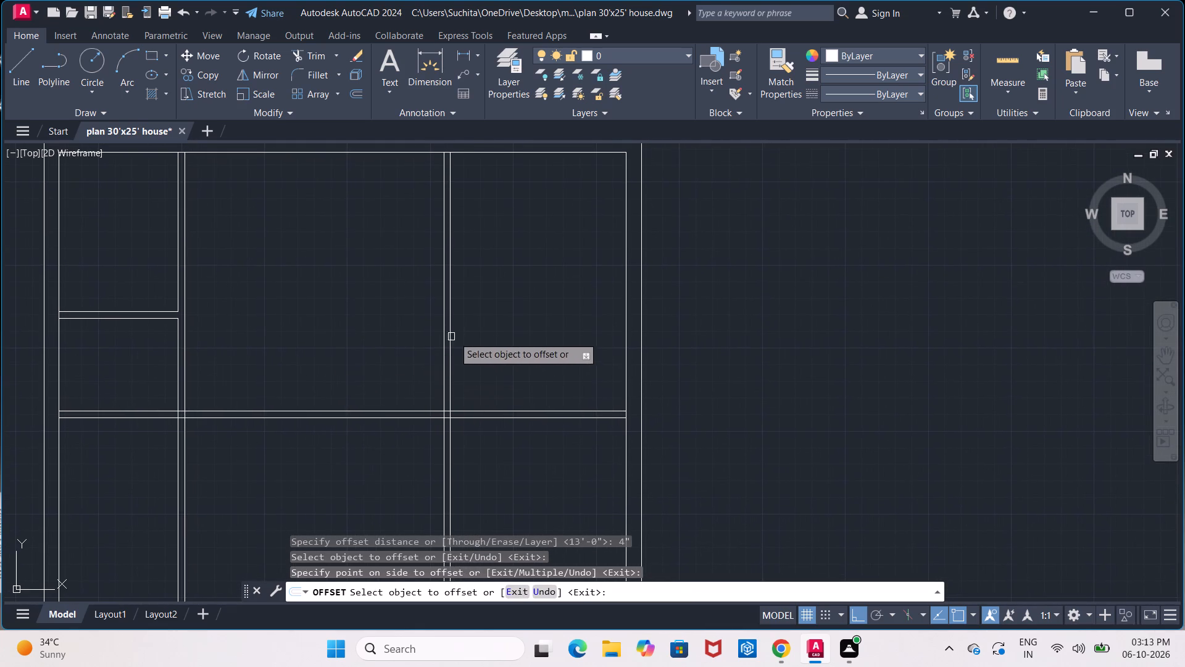
pyautogui.press('Return')
# Offset the inner line of the top wall 10' down into the plan to place a further horizontal partition line.
pyautogui.press('Return')
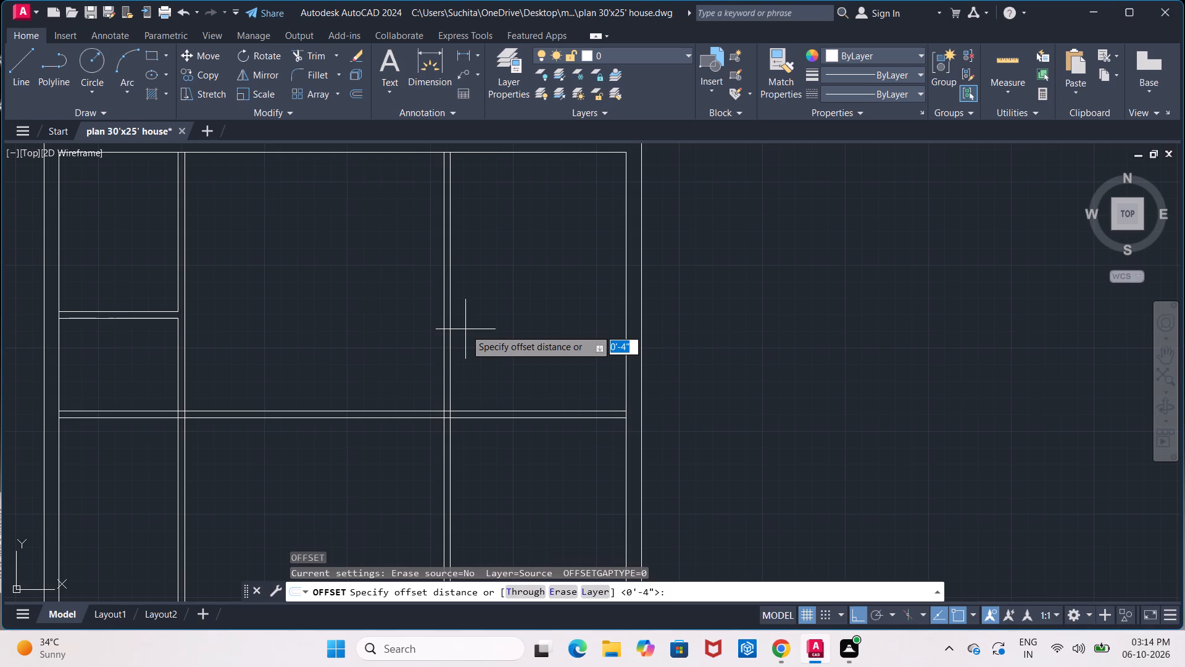
pyautogui.write('10')
pyautogui.press("'")
pyautogui.press('Return')
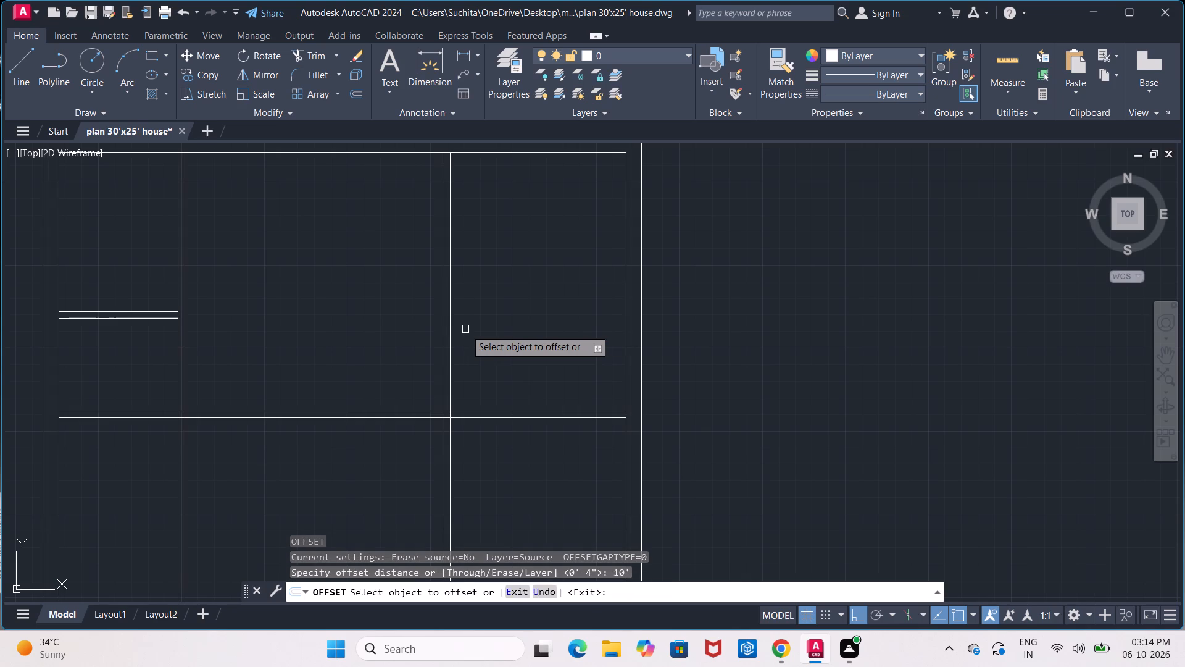
pyautogui.click(530, 153)
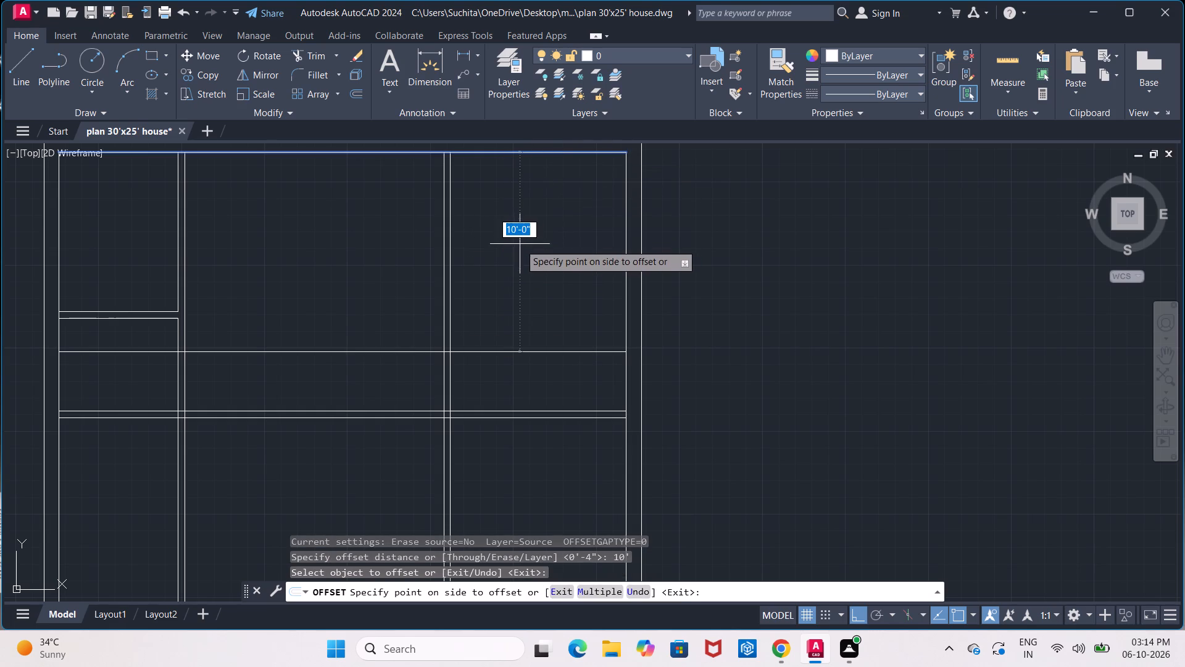
pyautogui.click(518, 266)
pyautogui.press('Return')
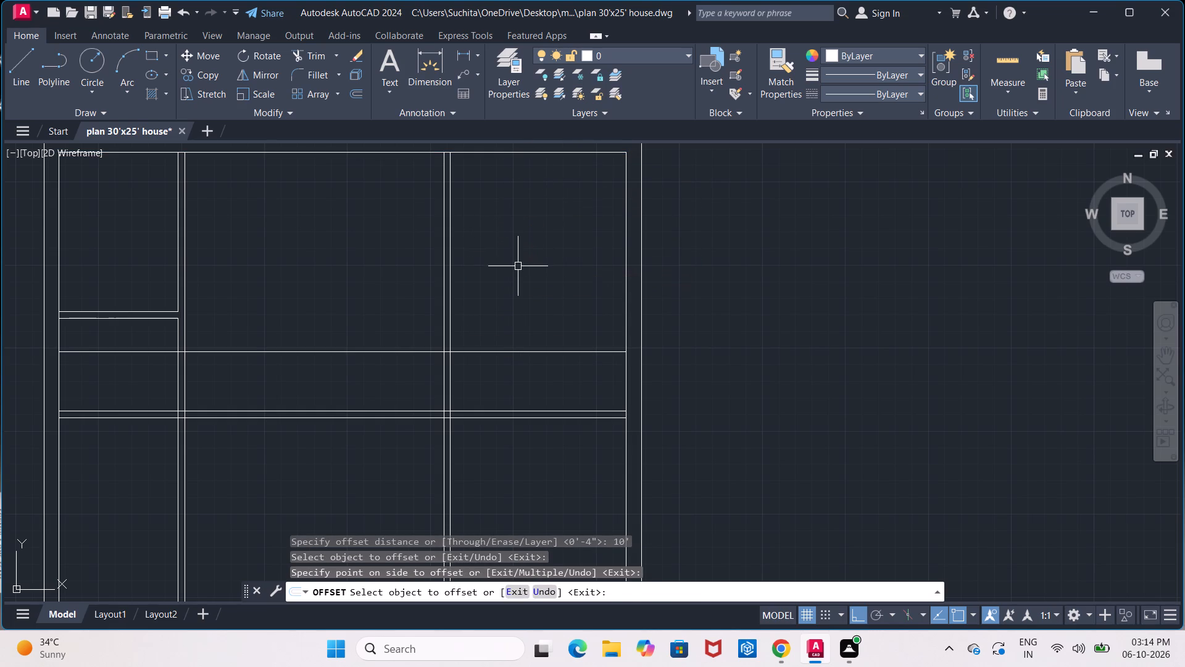
# Offset the horizontal partition line 10' below the top wall by 4" downward to form the wall thickness.
pyautogui.press('Return')
pyautogui.write('4"')
pyautogui.press('Return')
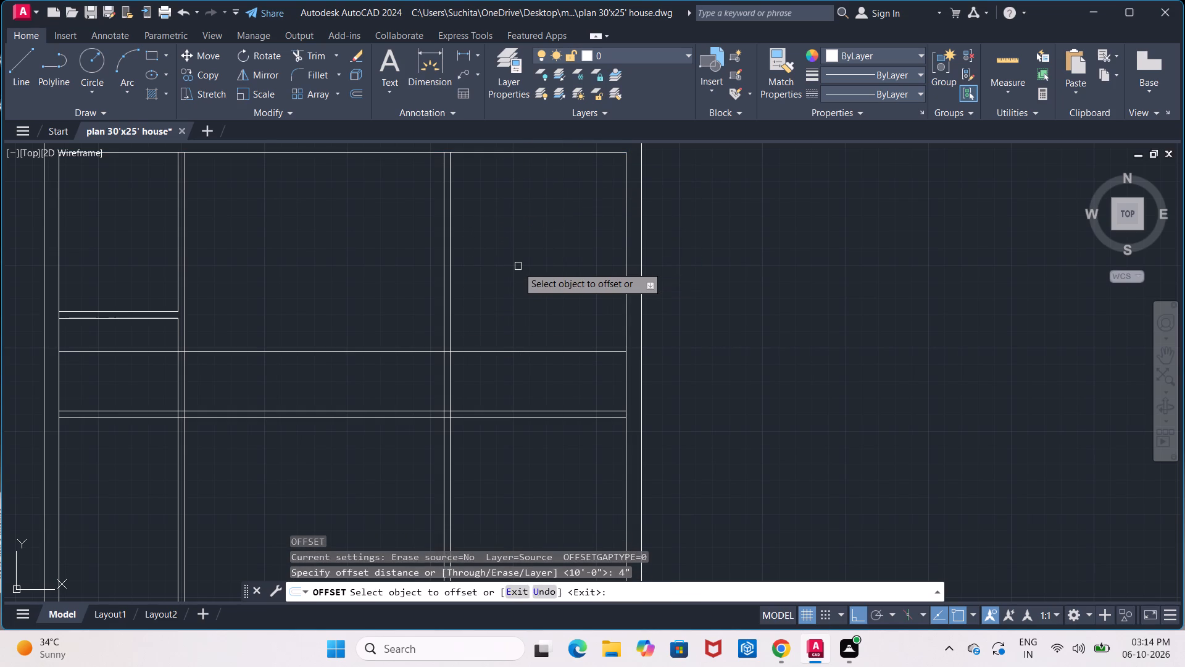
pyautogui.click(520, 348)
pyautogui.click(525, 377)
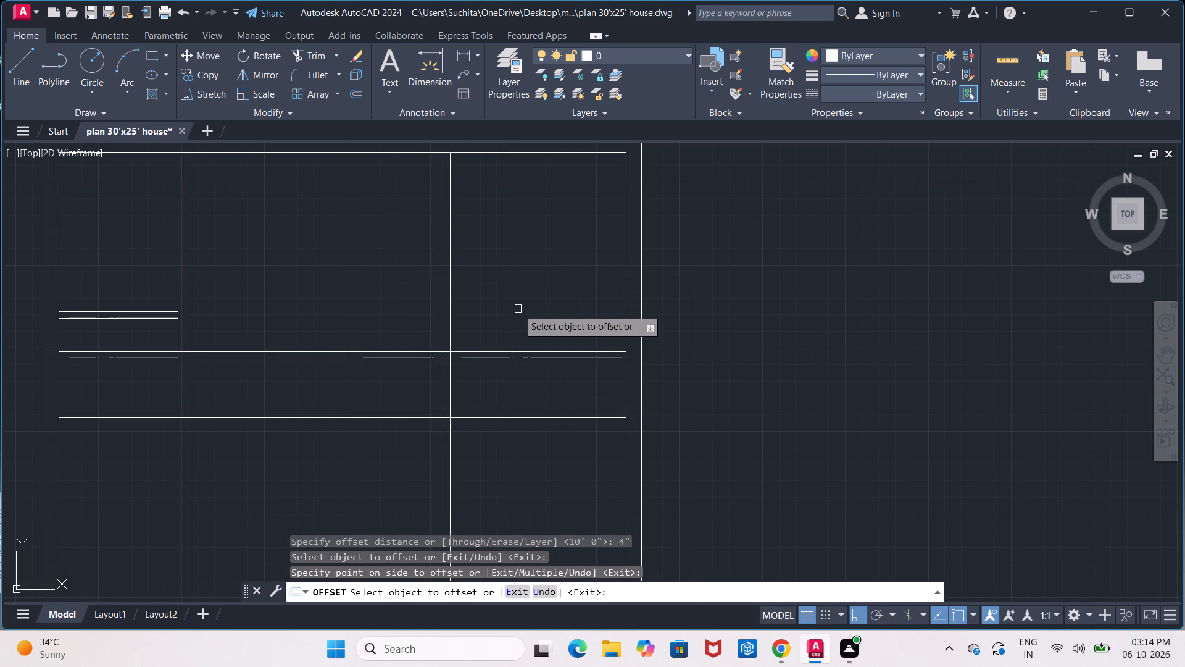
pyautogui.press('Escape')
# Trim the partition wall 10' below the top wall out of the left and middle rooms, including the stubs inside the left vertical partition.
pyautogui.write('tr')
pyautogui.press('Return')
pyautogui.press('Return')
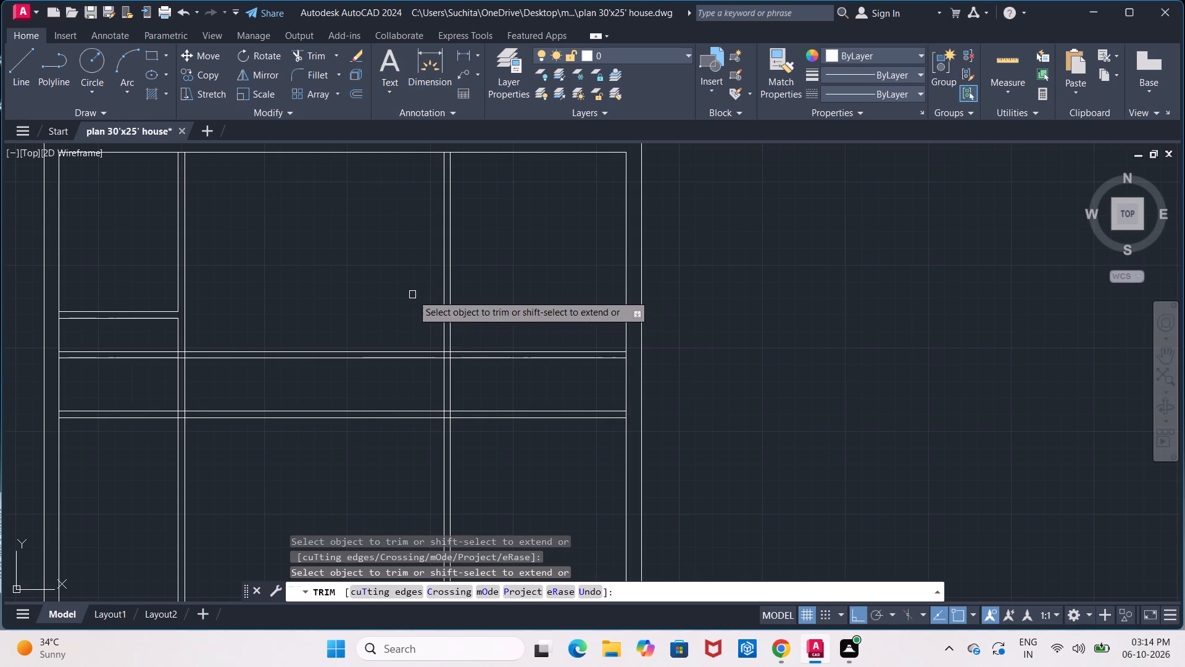
pyautogui.moveTo(413, 294); pyautogui.dragTo(576, 222, button='middle')
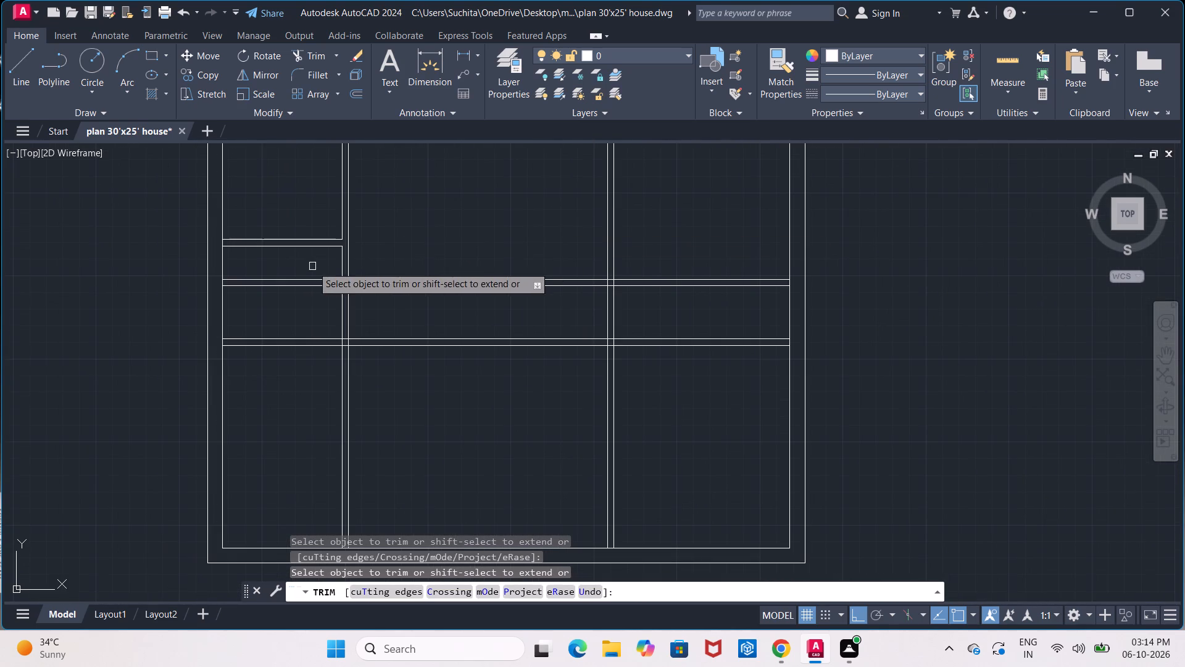
pyautogui.click(250, 281)
pyautogui.click(250, 284)
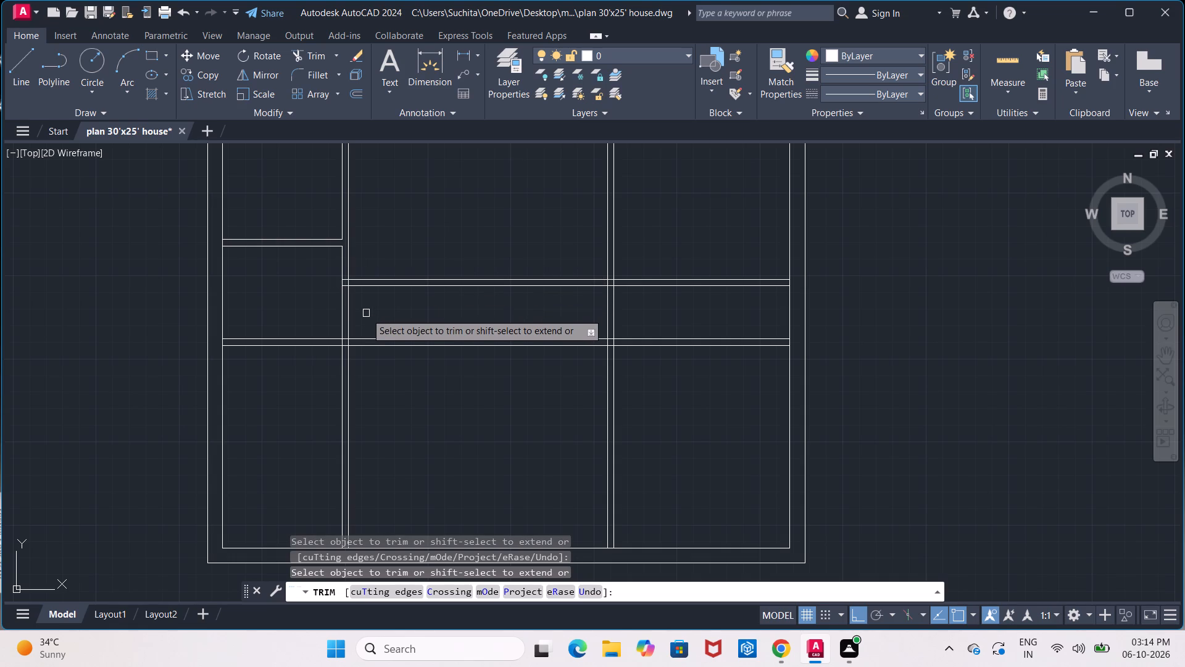
pyautogui.click(393, 277)
pyautogui.click(385, 285)
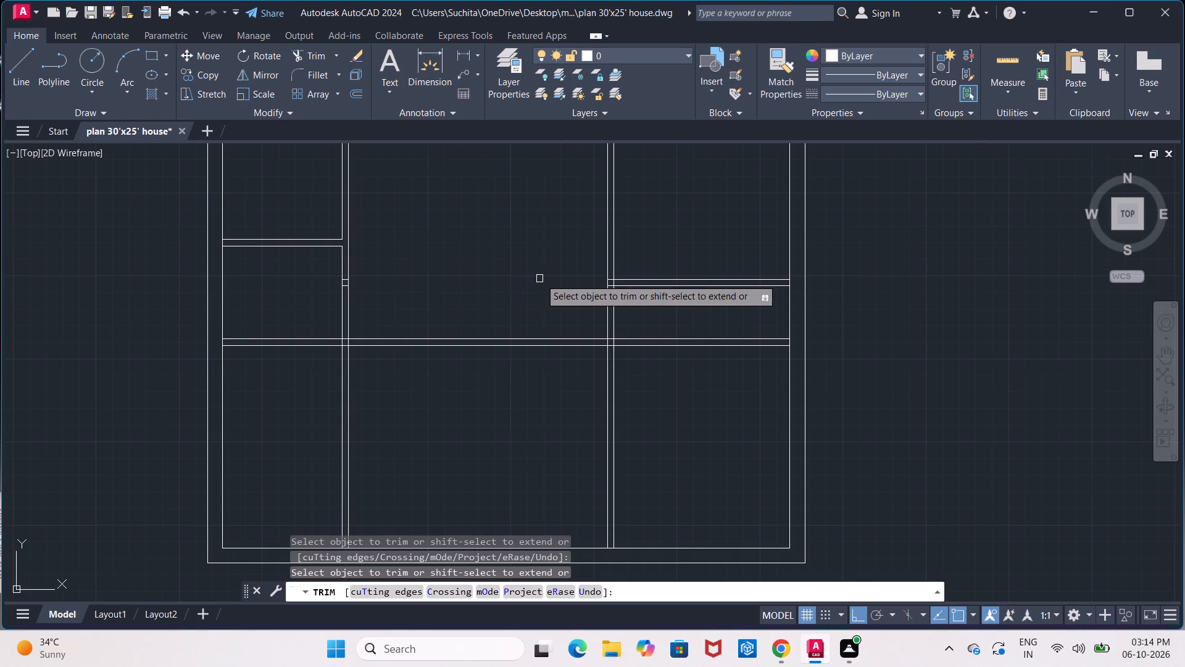
pyautogui.scroll(4, 348, 281)
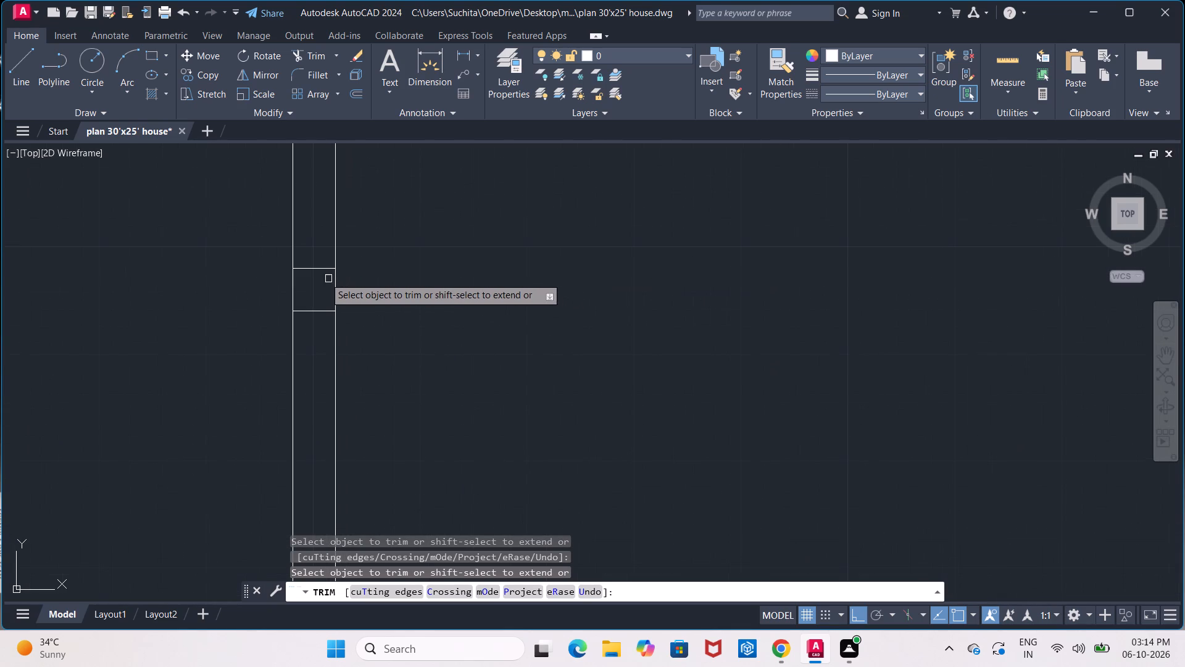
pyautogui.click(311, 267)
pyautogui.click(312, 312)
pyautogui.scroll(-4, 312, 313)
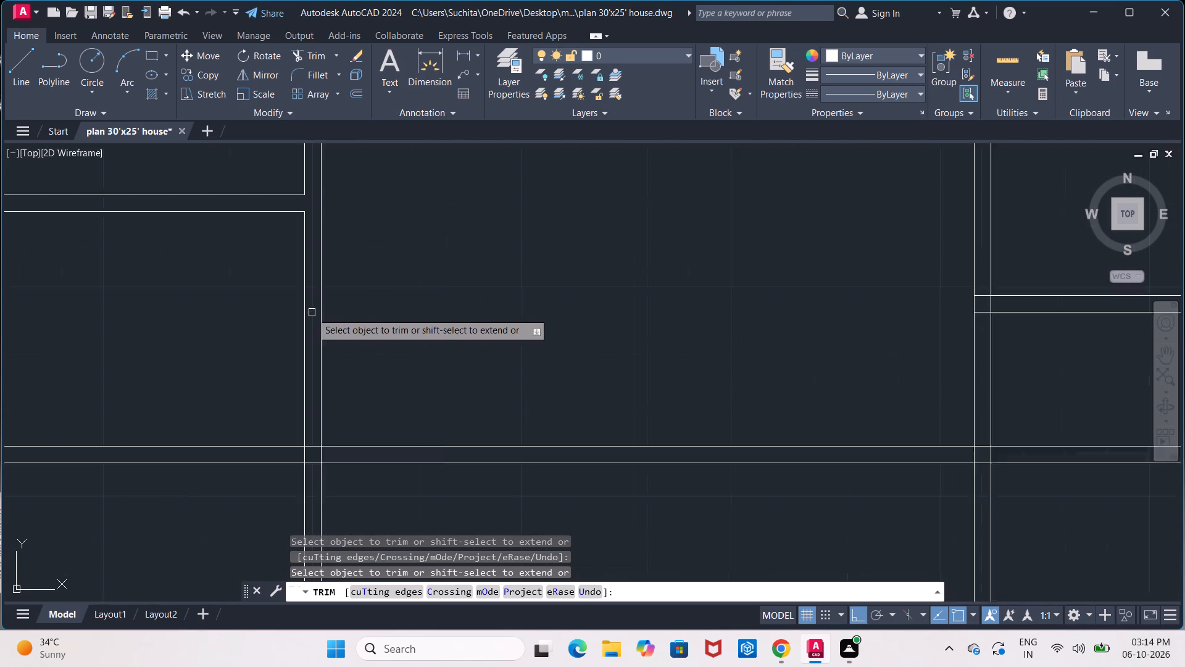
pyautogui.scroll(-1, 312, 313)
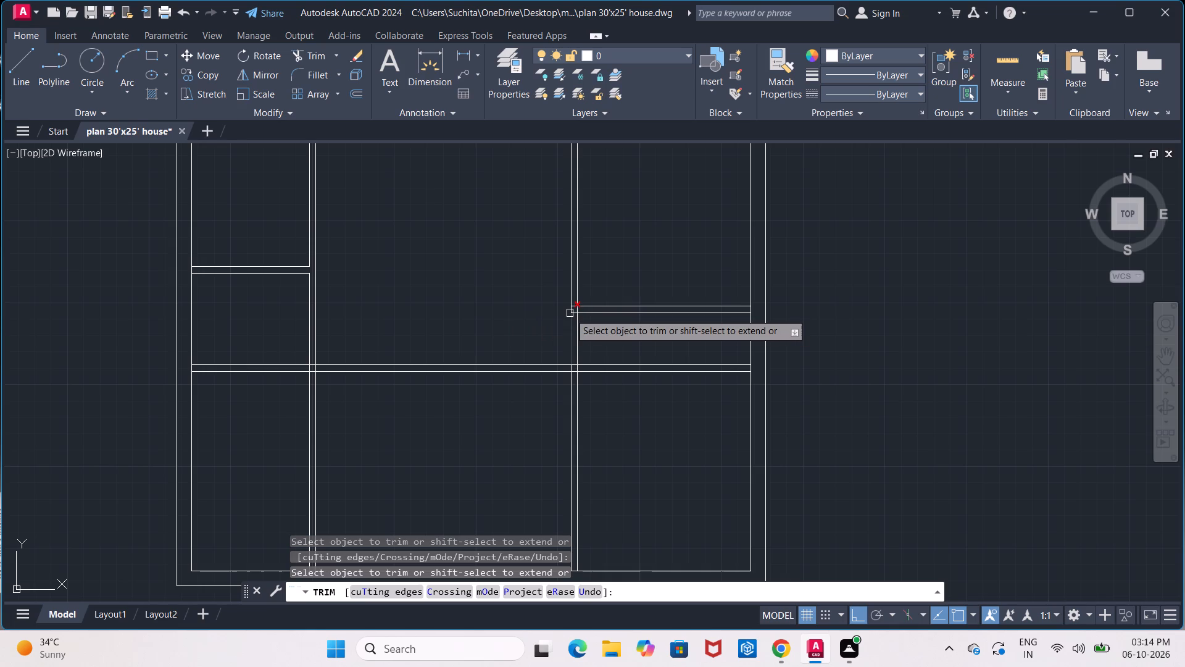
# Trim the overlapping lines where the 10' horizontal partition meets the right vertical partition to form an open wall junction.
pyautogui.scroll(3, 570, 313)
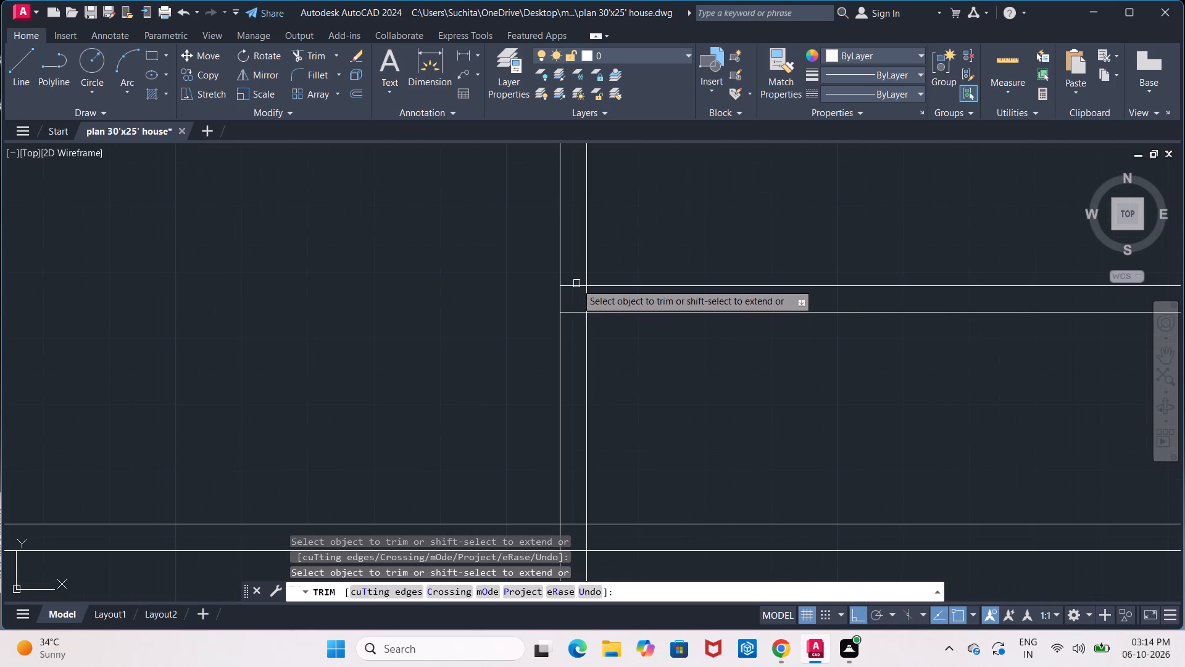
pyautogui.click(575, 287)
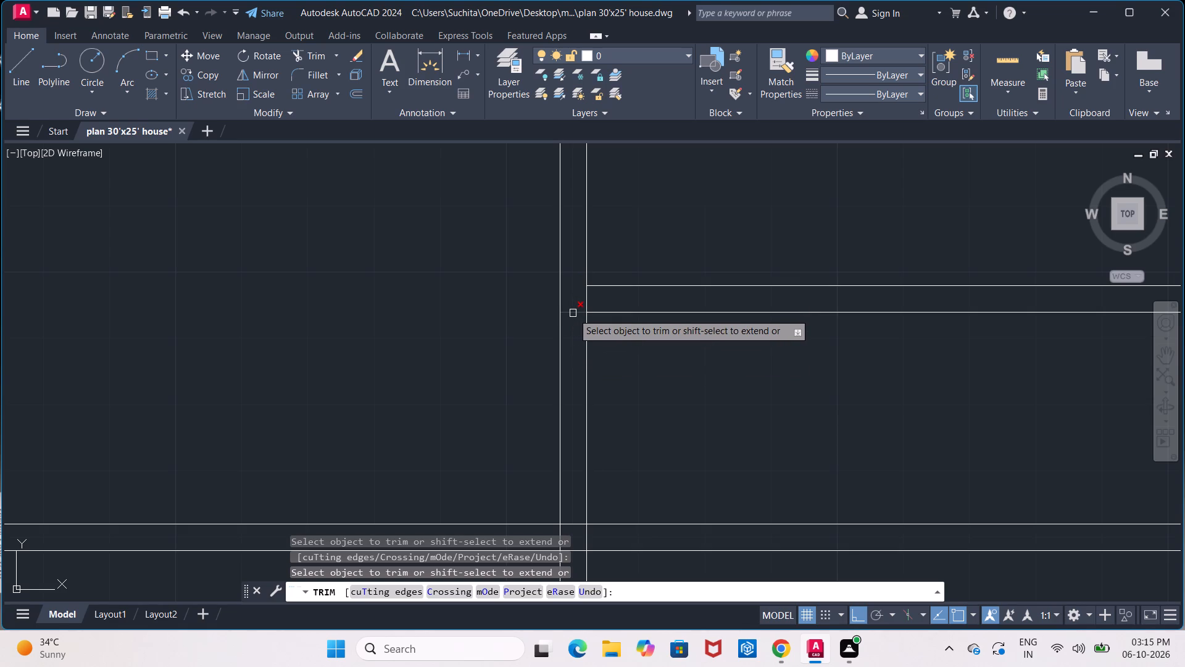
pyautogui.click(573, 314)
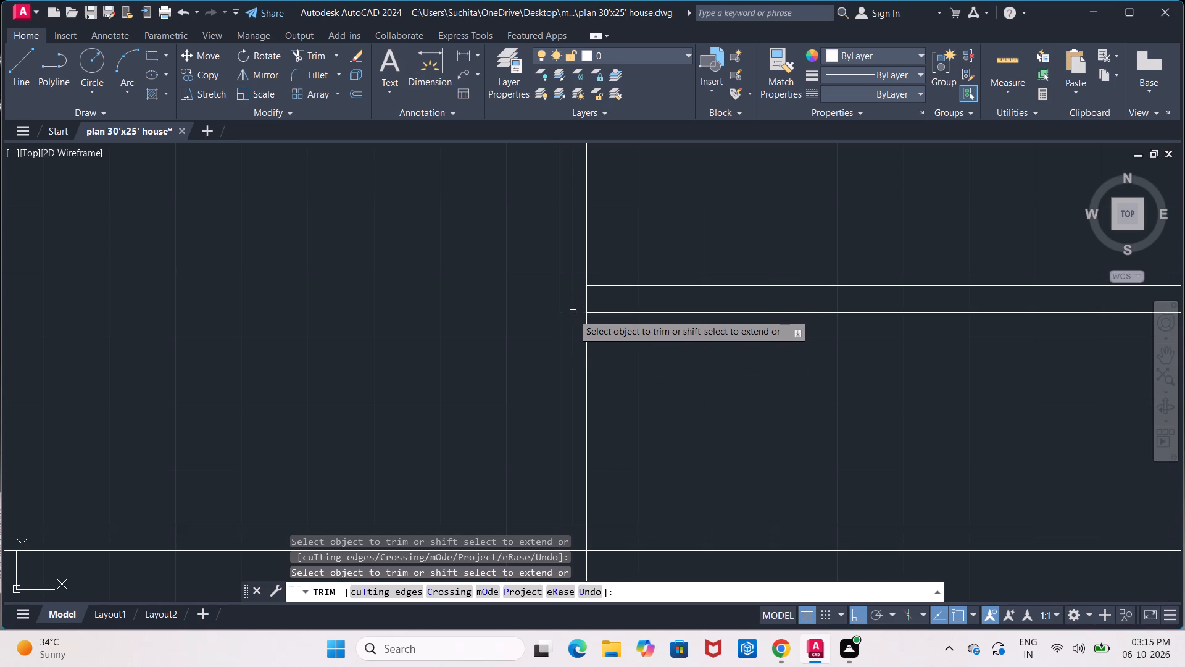
pyautogui.click(587, 302)
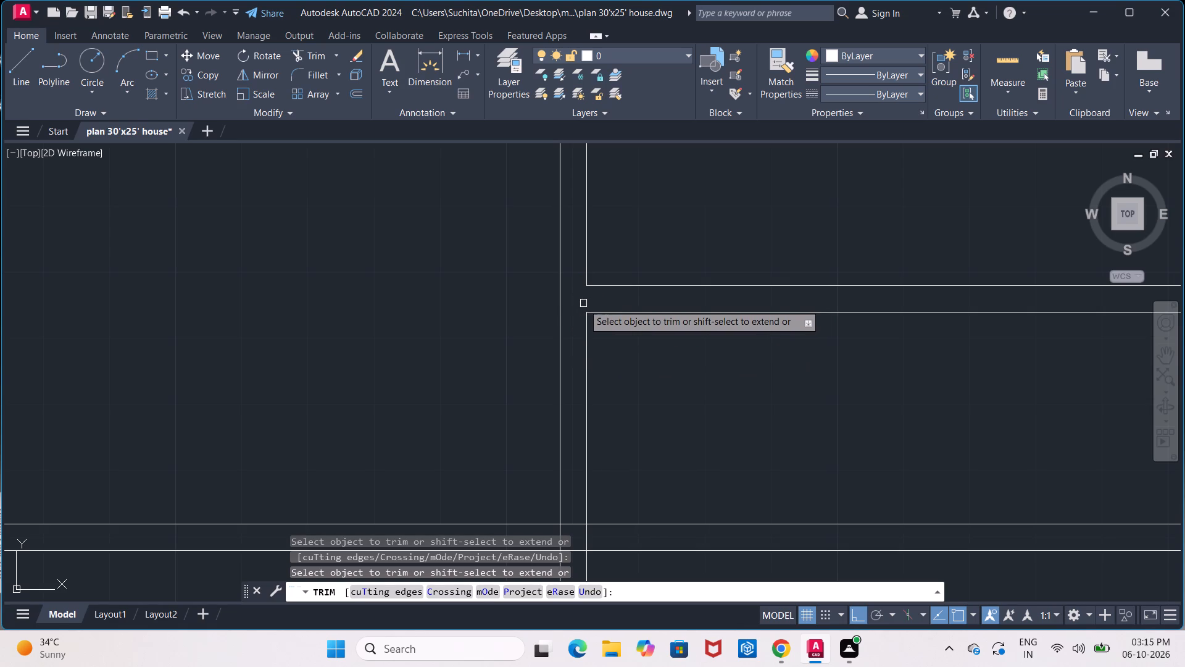
# Trim both lines of the partition wall 13' below the top wall out of the right-hand room.
pyautogui.scroll(-4, 582, 305)
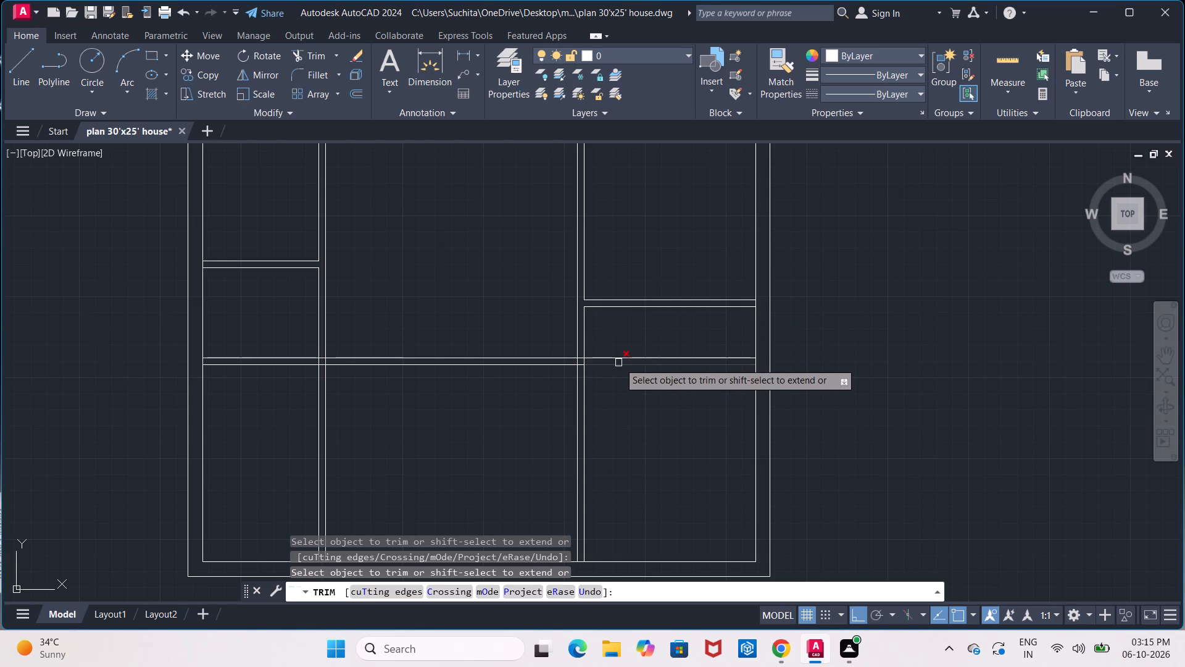
pyautogui.click(628, 356)
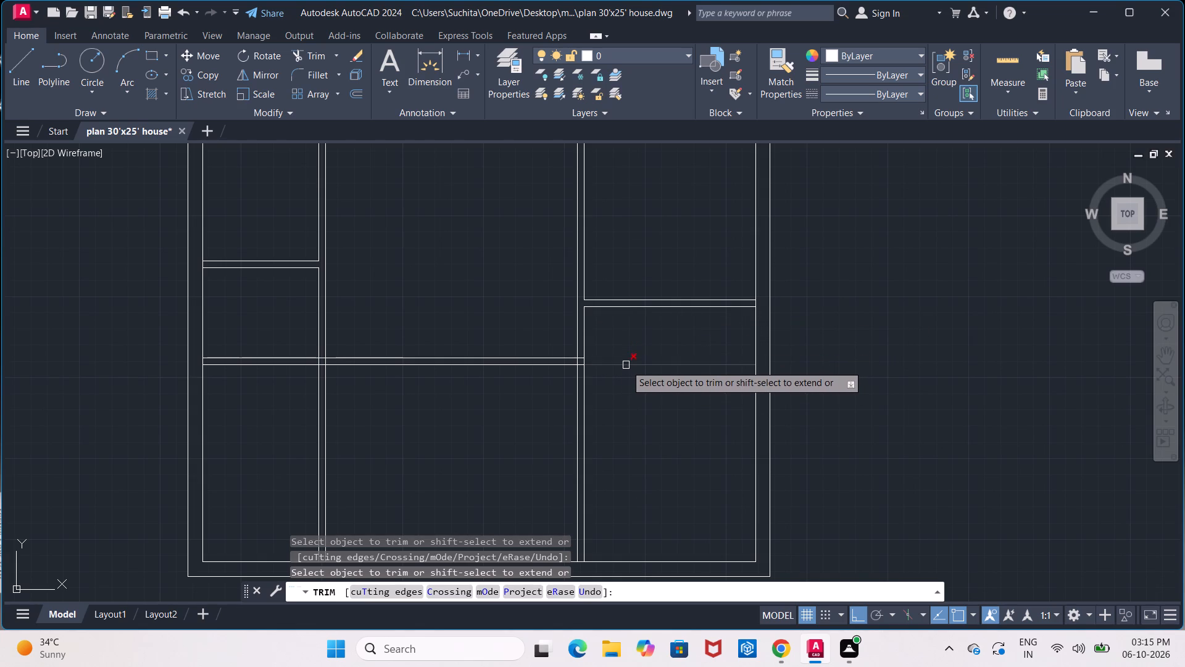
pyautogui.click(625, 364)
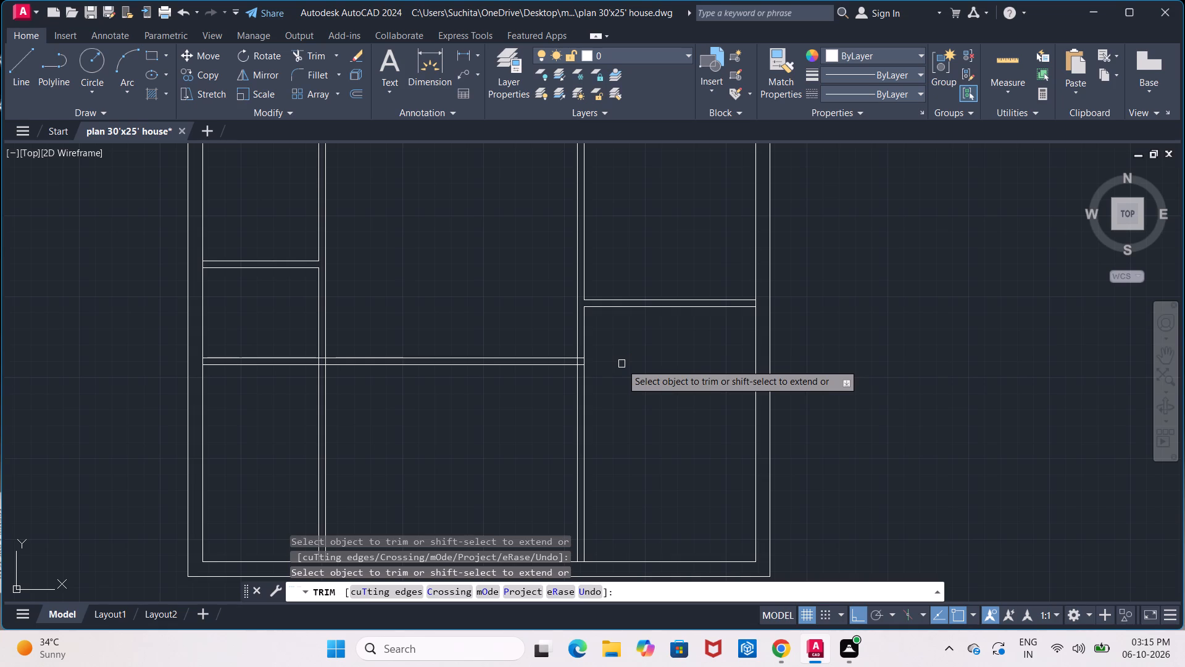
pyautogui.scroll(3, 584, 364)
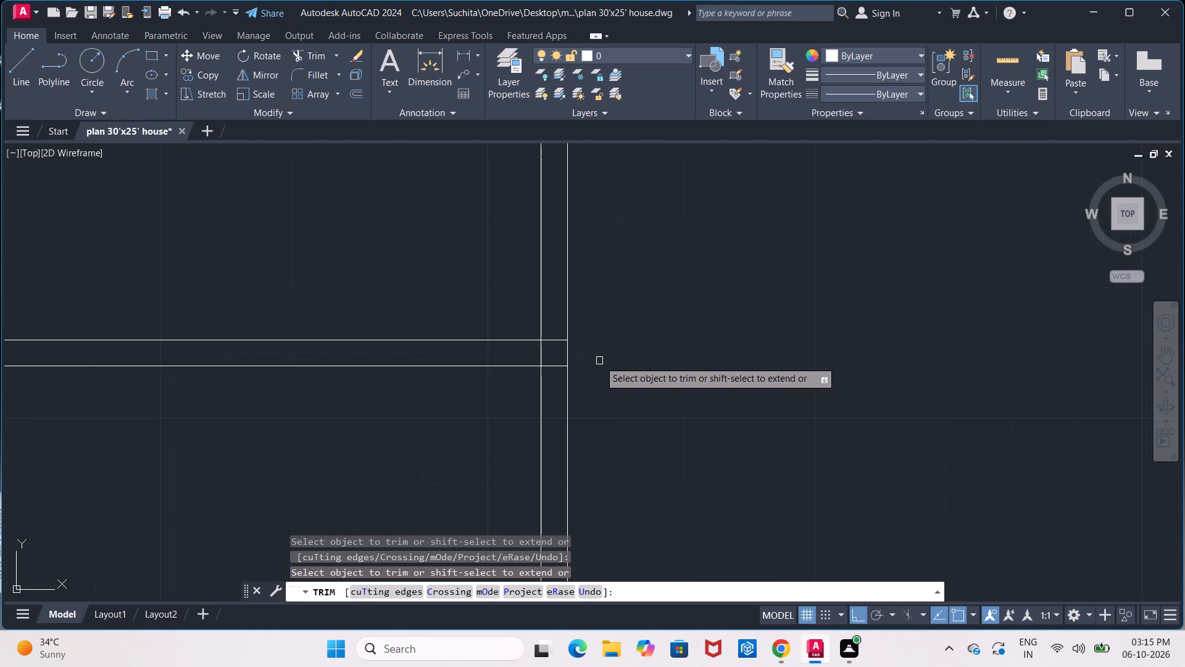
pyautogui.scroll(-4, 599, 360)
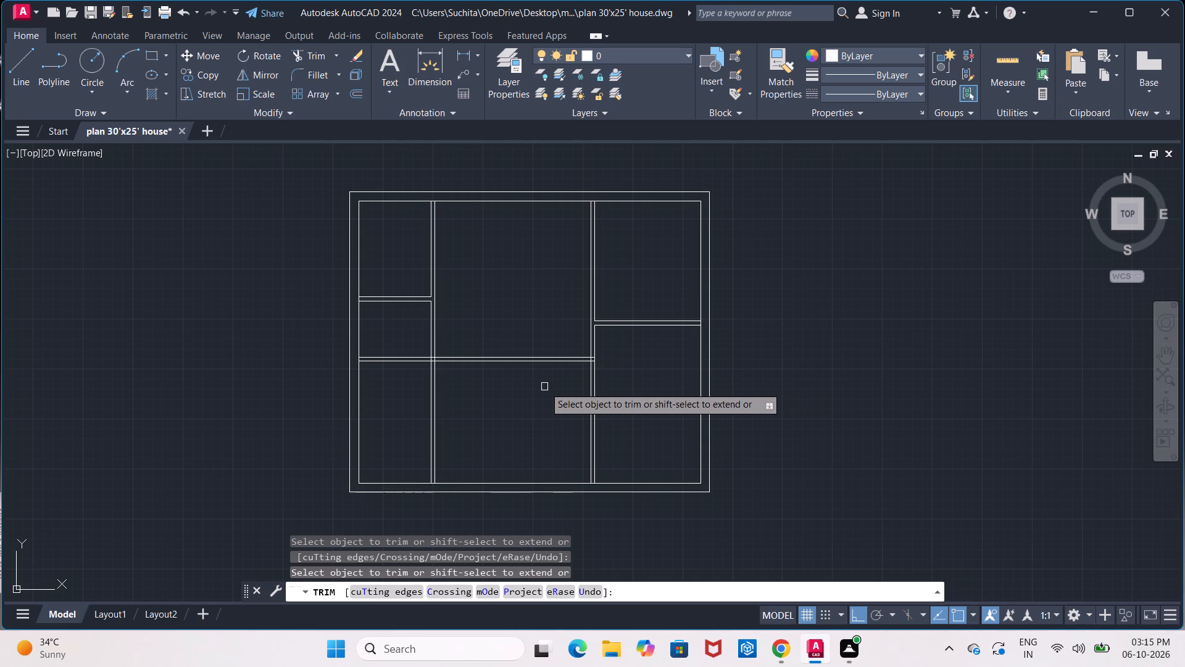
pyautogui.press('Escape')
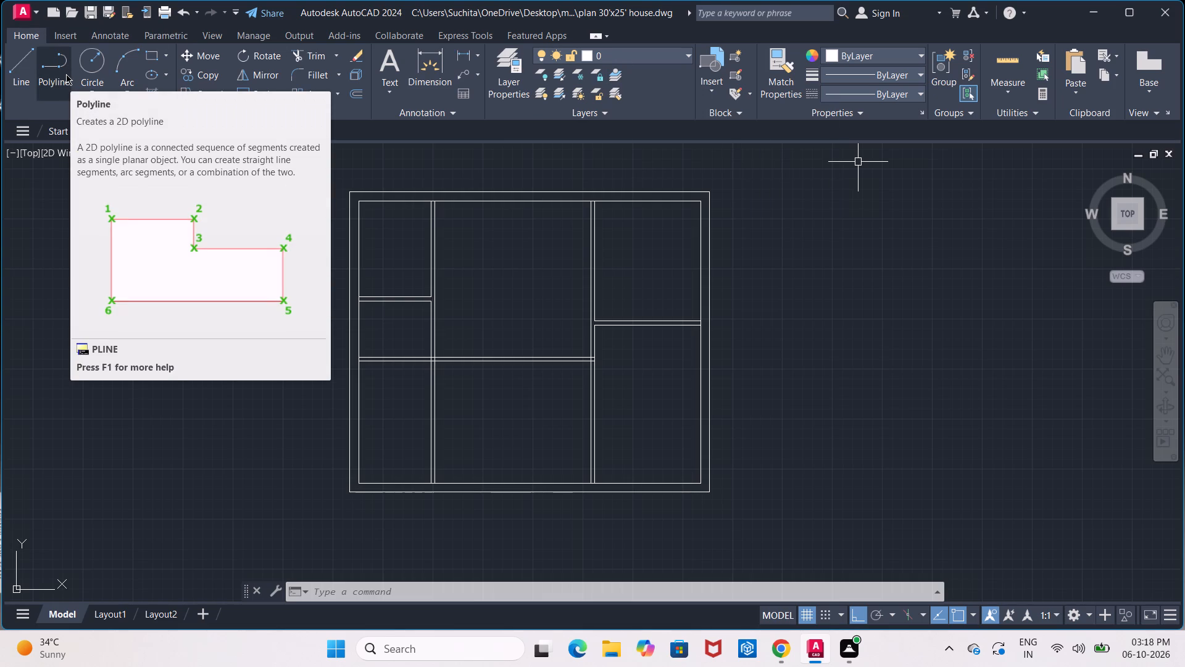
# Draw a circle with a radius of about 5'-4" in the empty space left of the house plan.
pyautogui.click(81, 67)
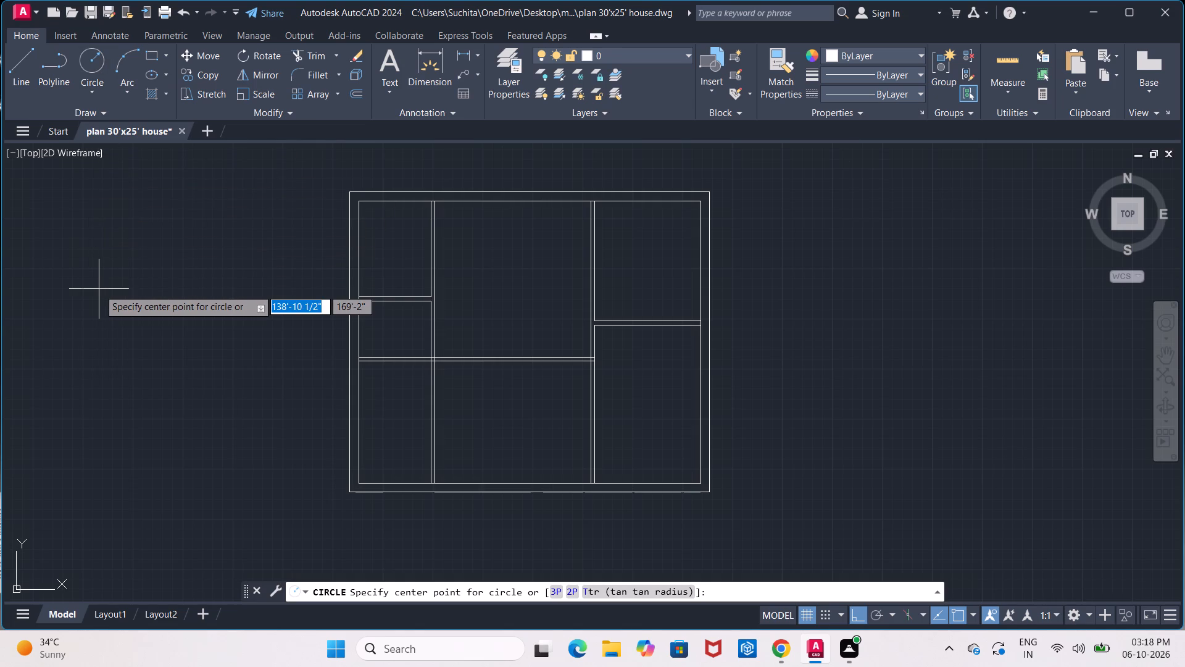
pyautogui.moveTo(99, 289); pyautogui.dragTo(127, 353)
pyautogui.click(127, 353)
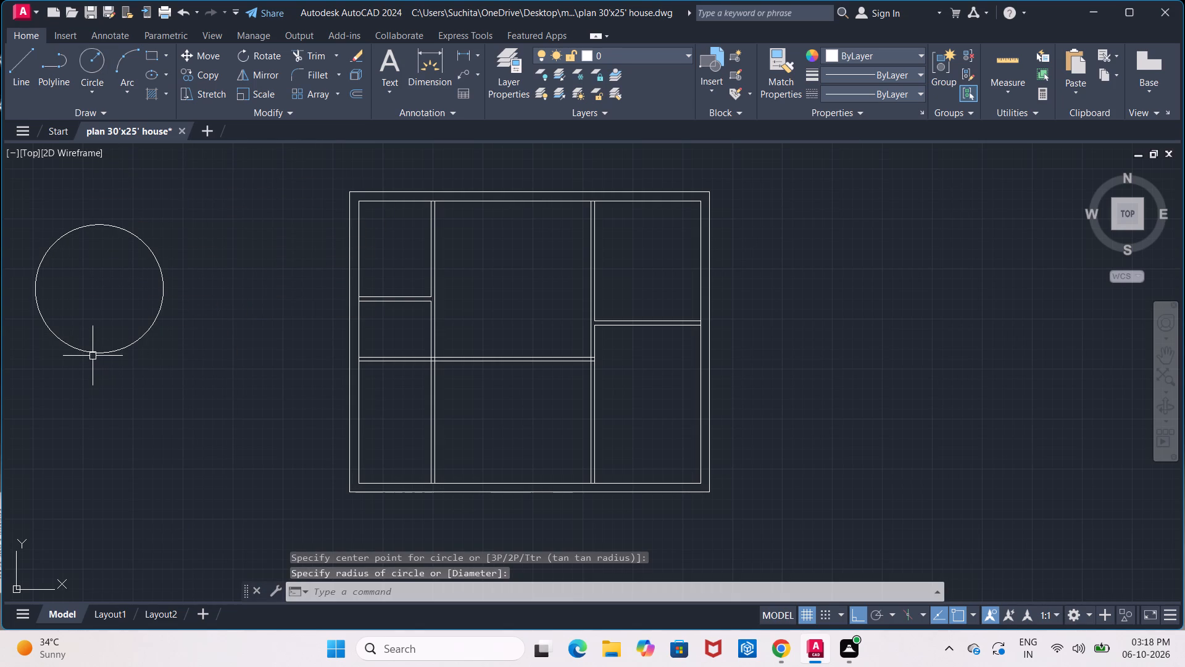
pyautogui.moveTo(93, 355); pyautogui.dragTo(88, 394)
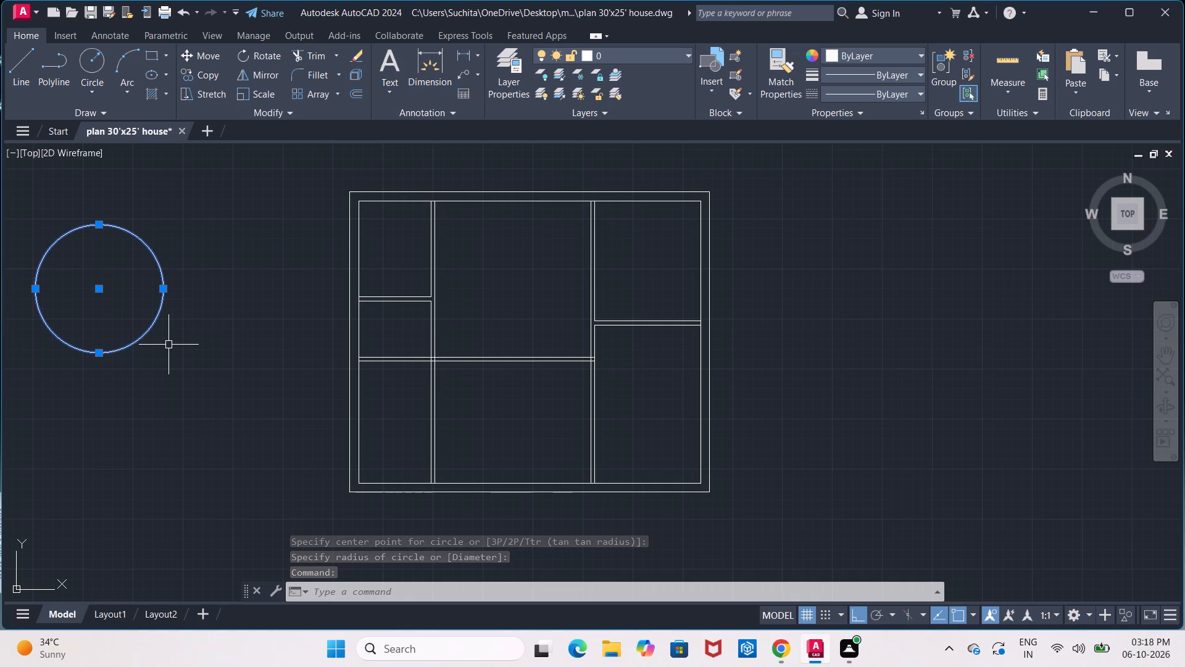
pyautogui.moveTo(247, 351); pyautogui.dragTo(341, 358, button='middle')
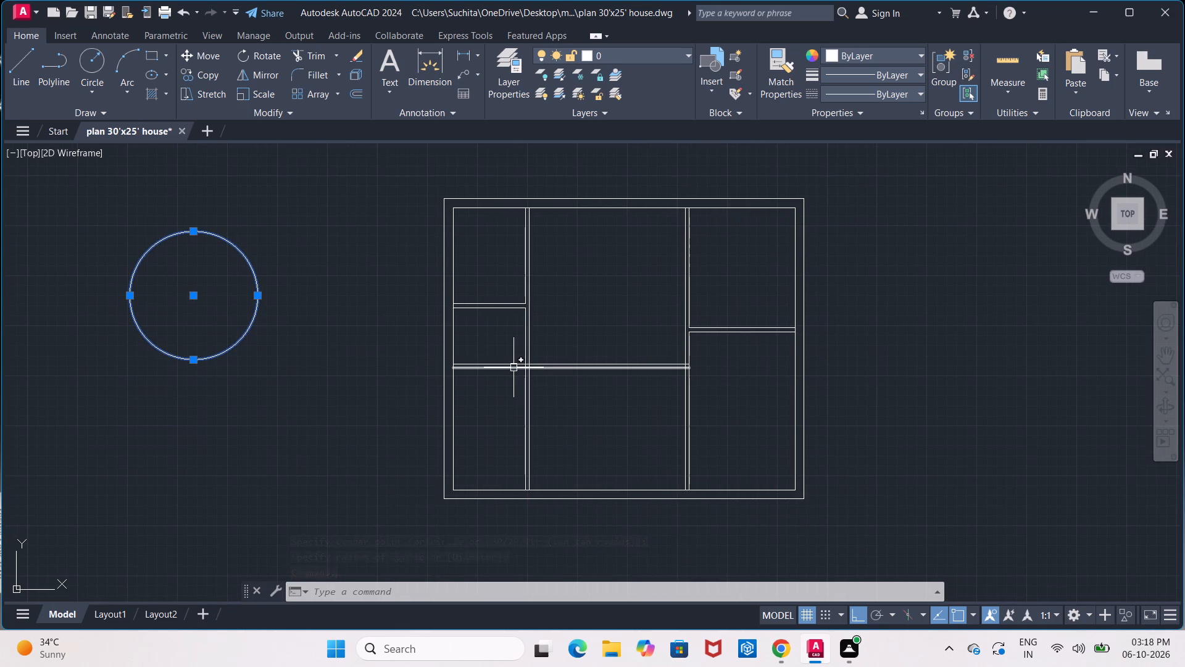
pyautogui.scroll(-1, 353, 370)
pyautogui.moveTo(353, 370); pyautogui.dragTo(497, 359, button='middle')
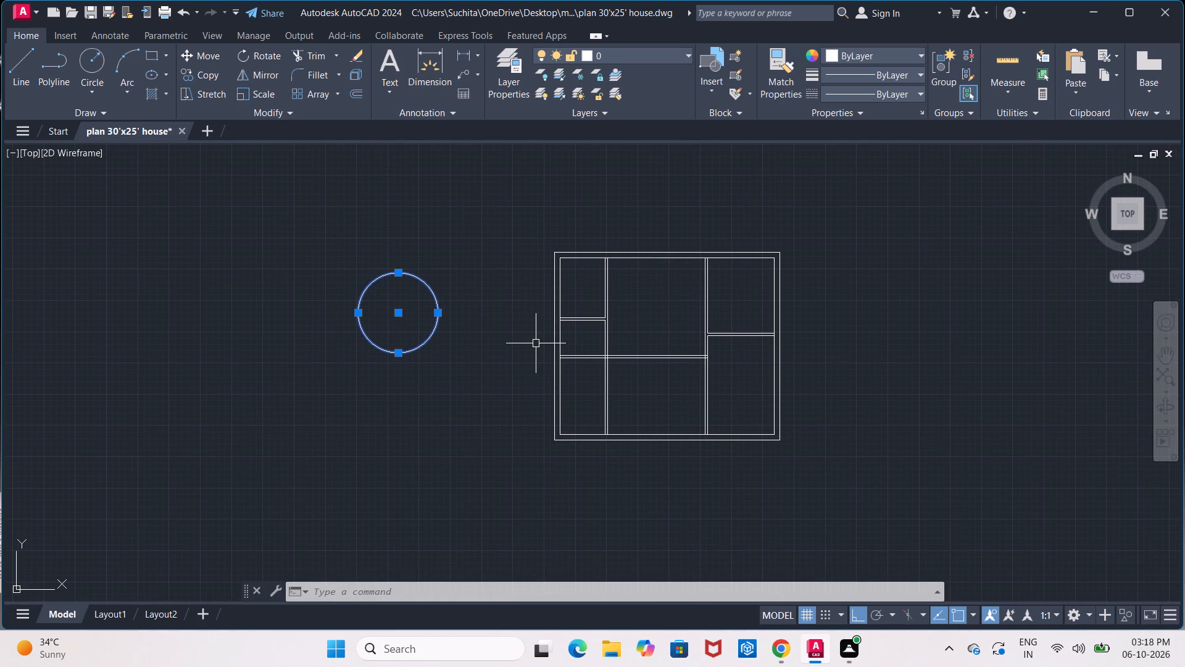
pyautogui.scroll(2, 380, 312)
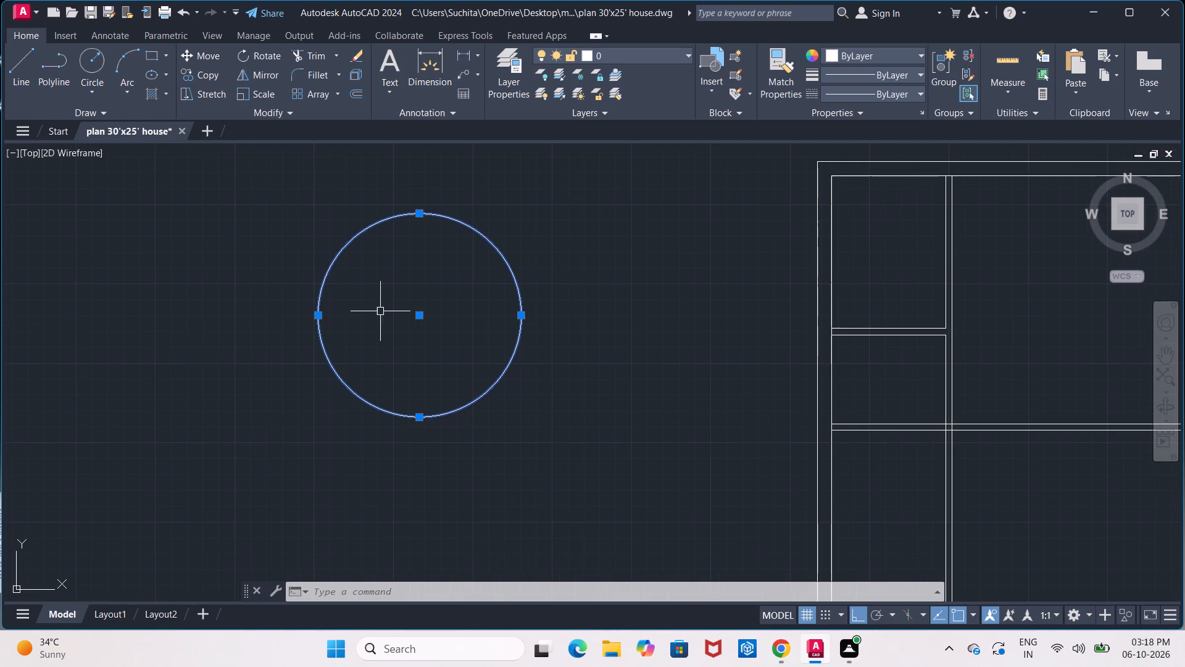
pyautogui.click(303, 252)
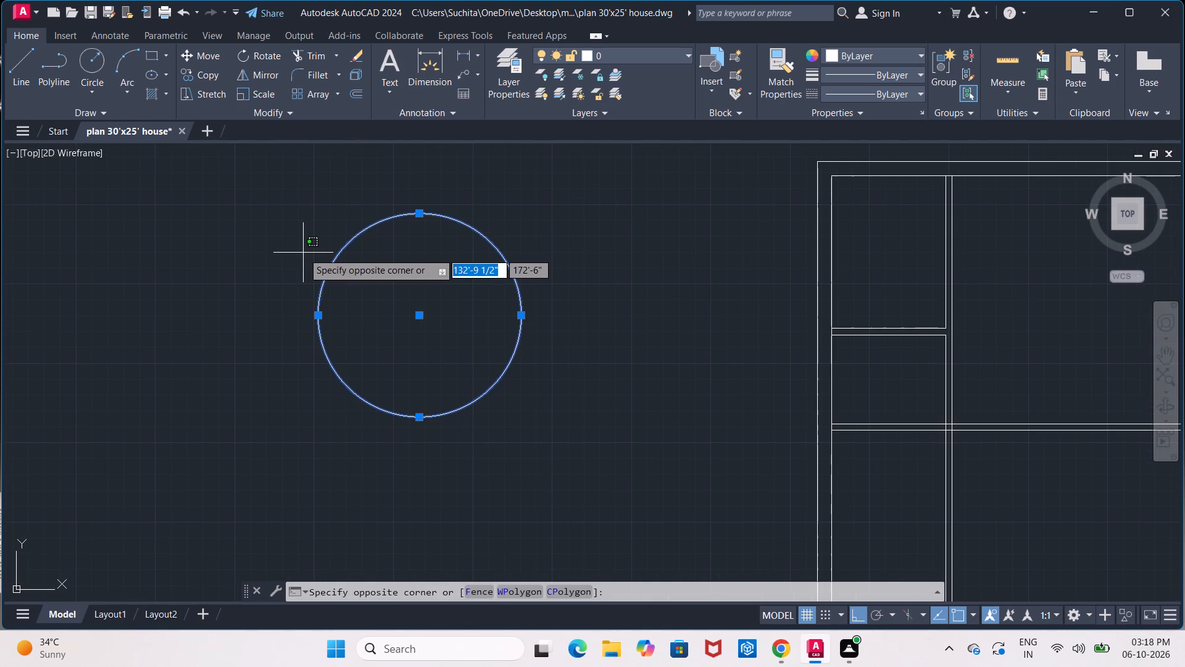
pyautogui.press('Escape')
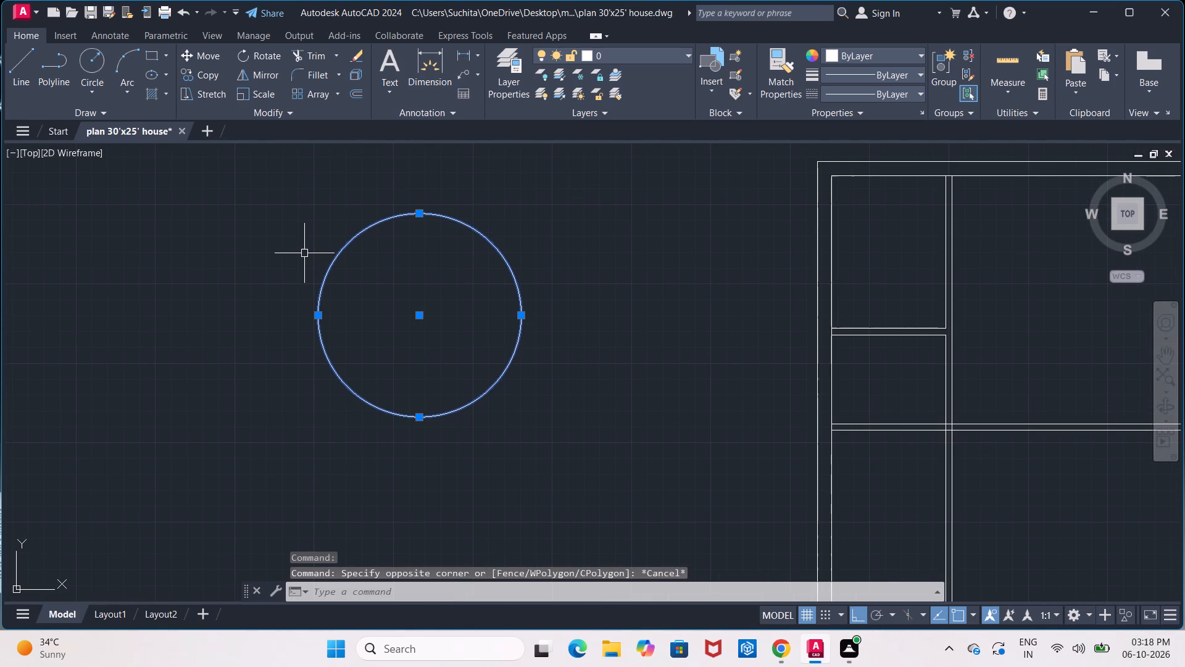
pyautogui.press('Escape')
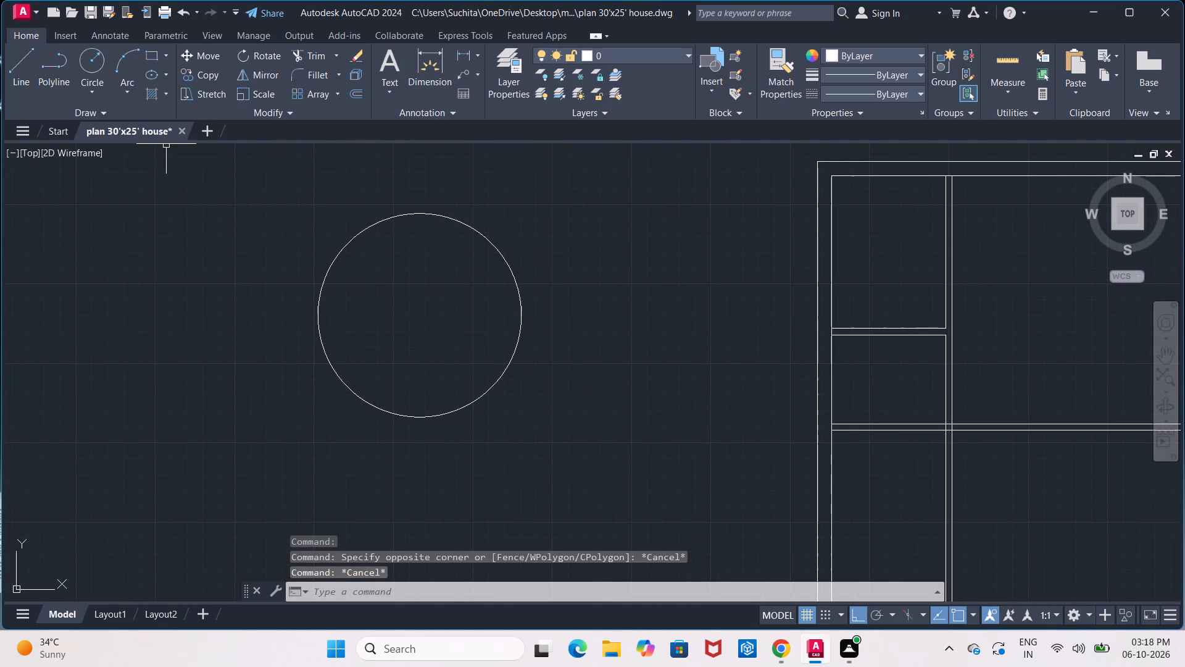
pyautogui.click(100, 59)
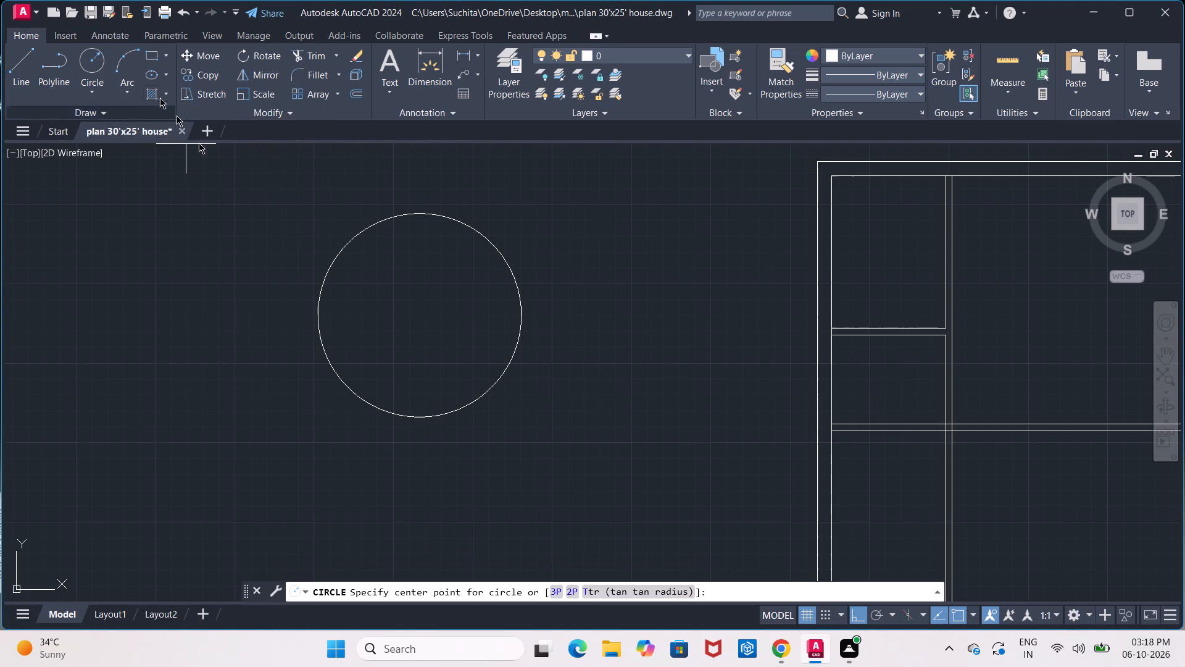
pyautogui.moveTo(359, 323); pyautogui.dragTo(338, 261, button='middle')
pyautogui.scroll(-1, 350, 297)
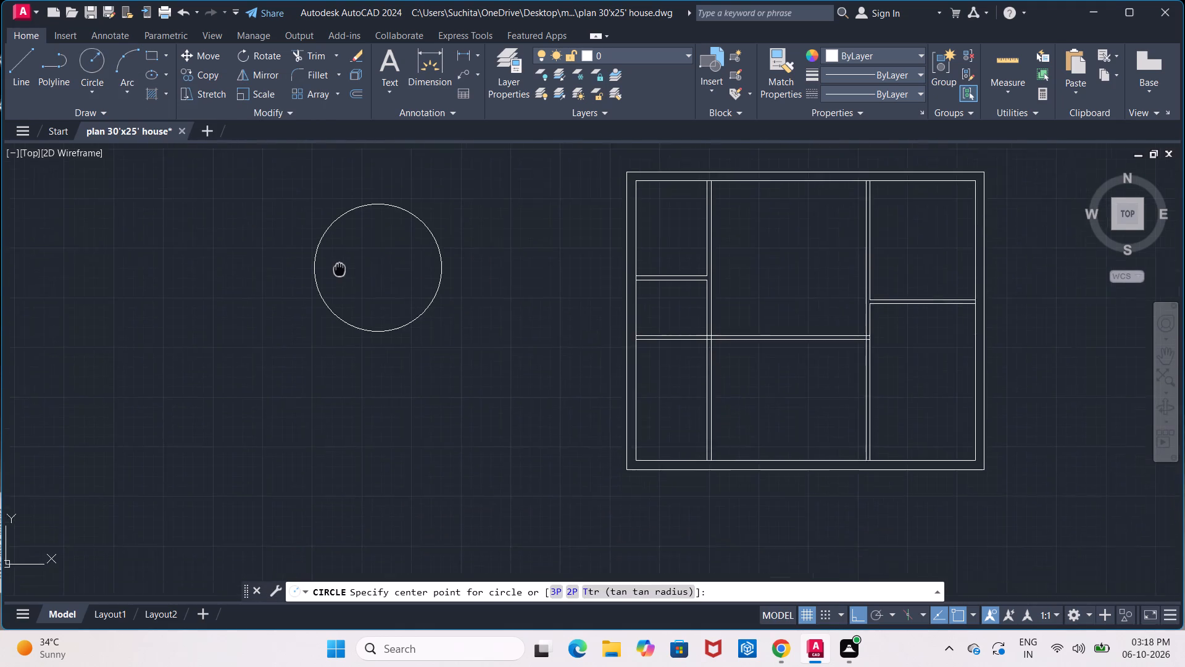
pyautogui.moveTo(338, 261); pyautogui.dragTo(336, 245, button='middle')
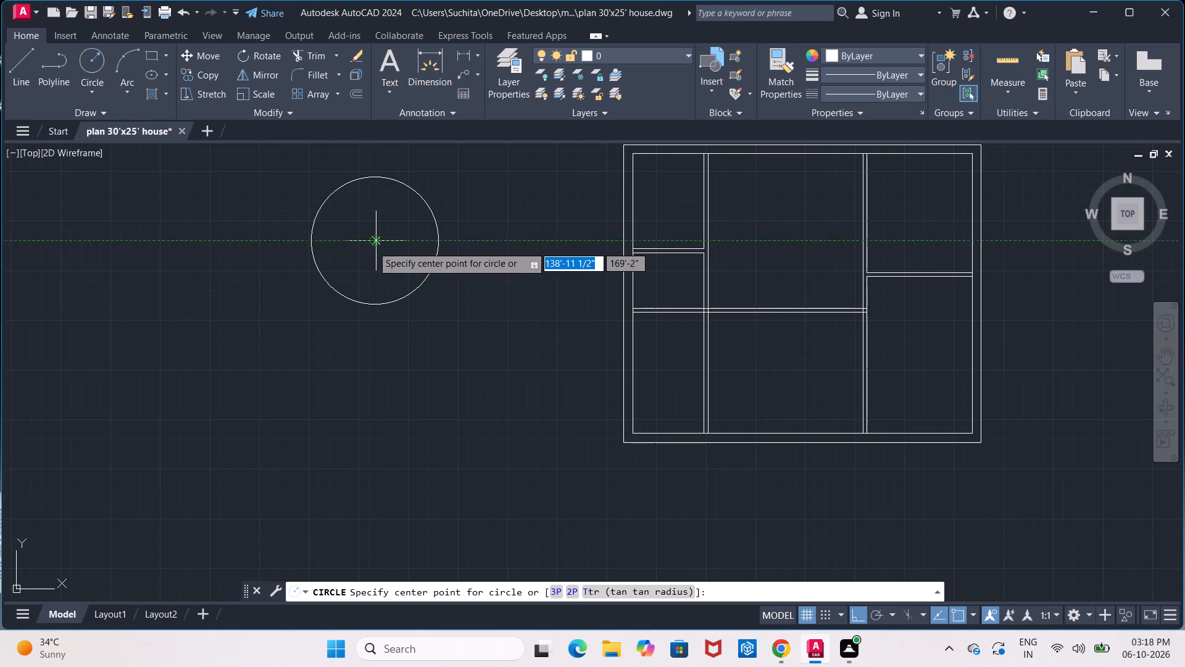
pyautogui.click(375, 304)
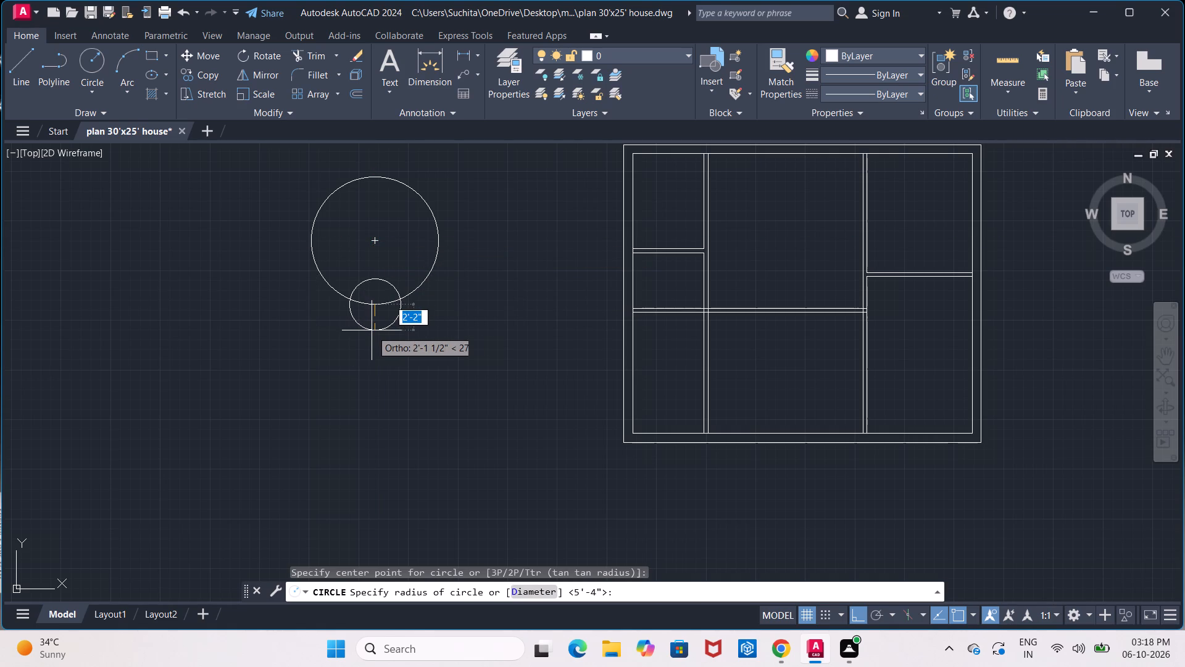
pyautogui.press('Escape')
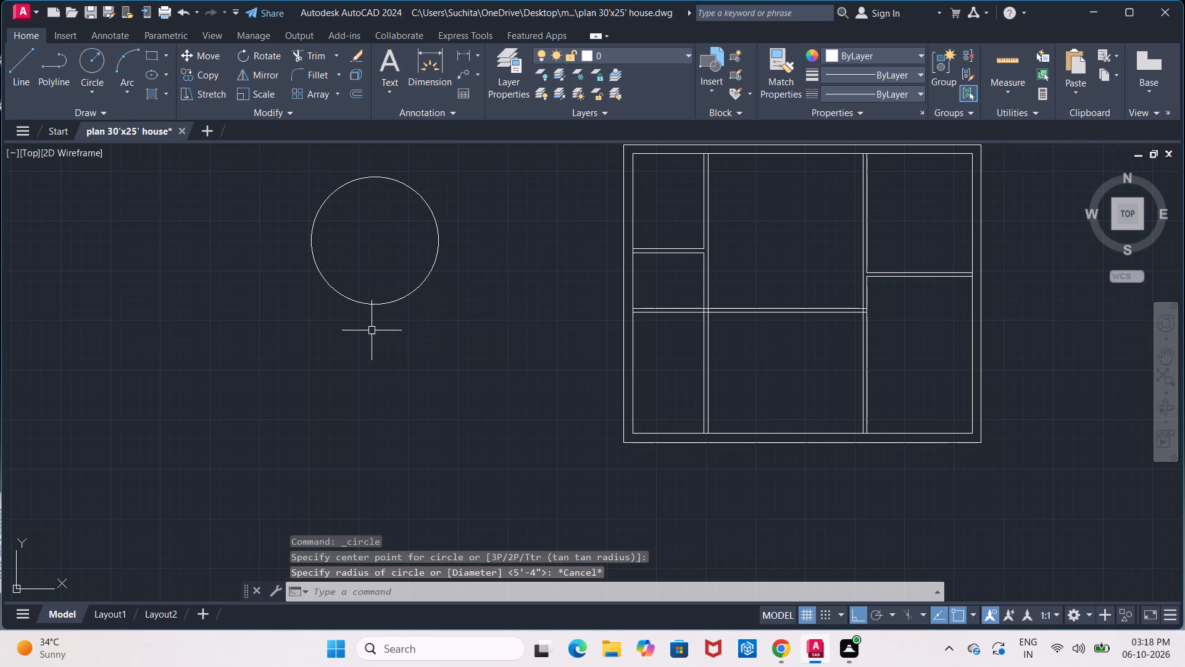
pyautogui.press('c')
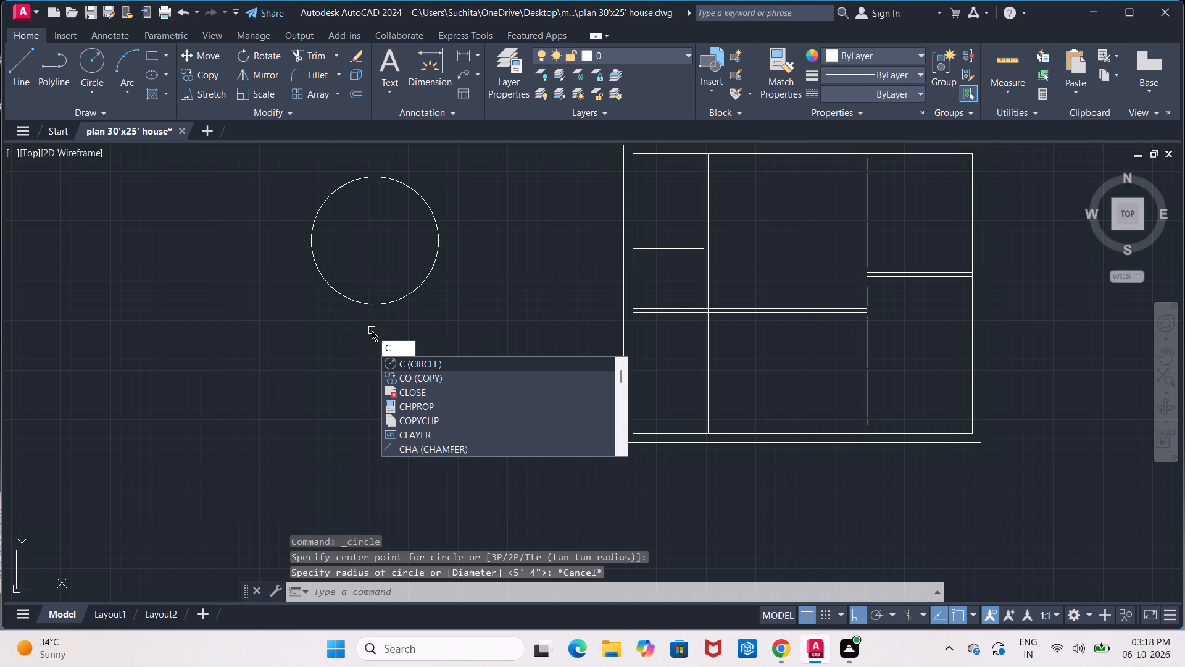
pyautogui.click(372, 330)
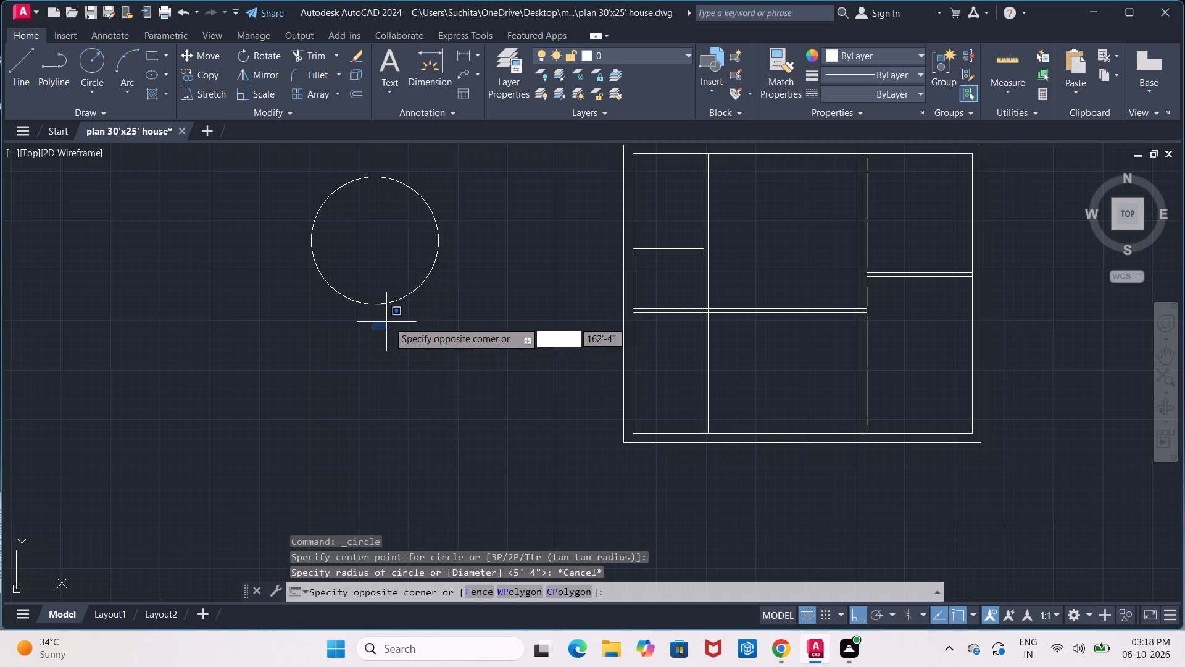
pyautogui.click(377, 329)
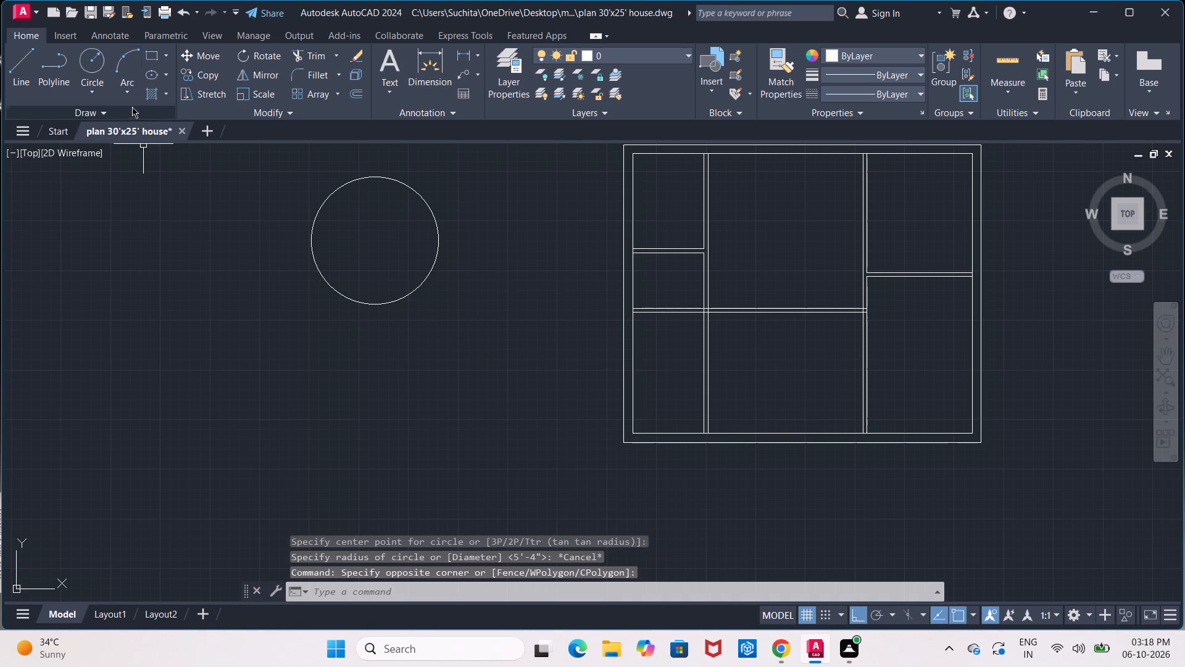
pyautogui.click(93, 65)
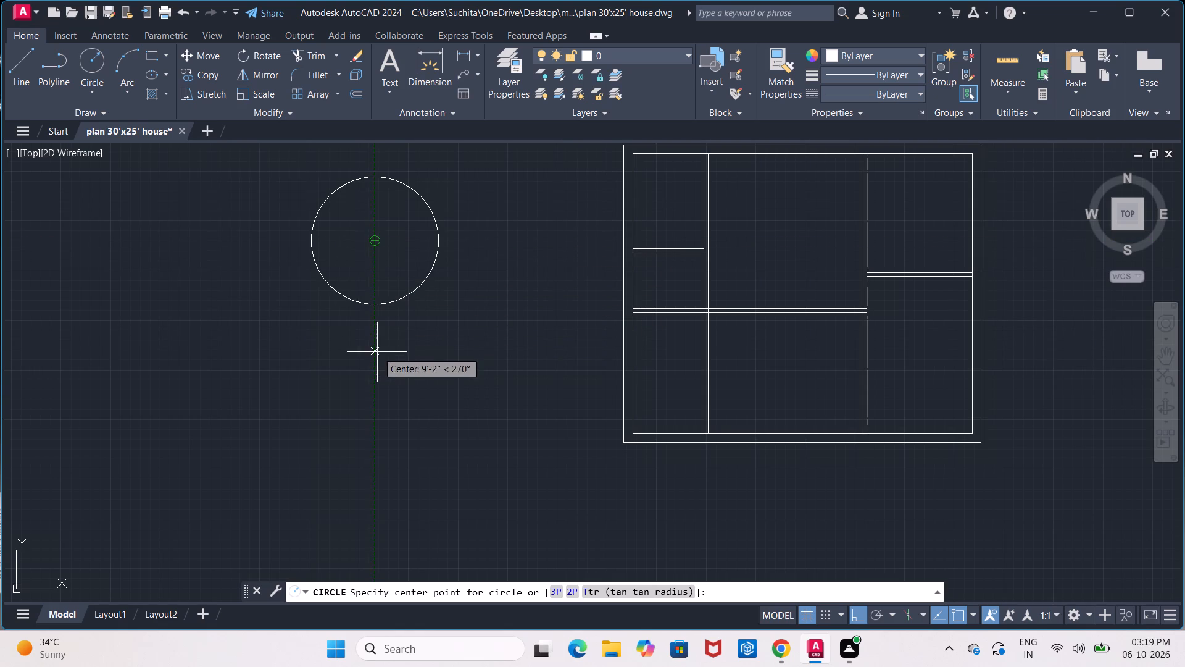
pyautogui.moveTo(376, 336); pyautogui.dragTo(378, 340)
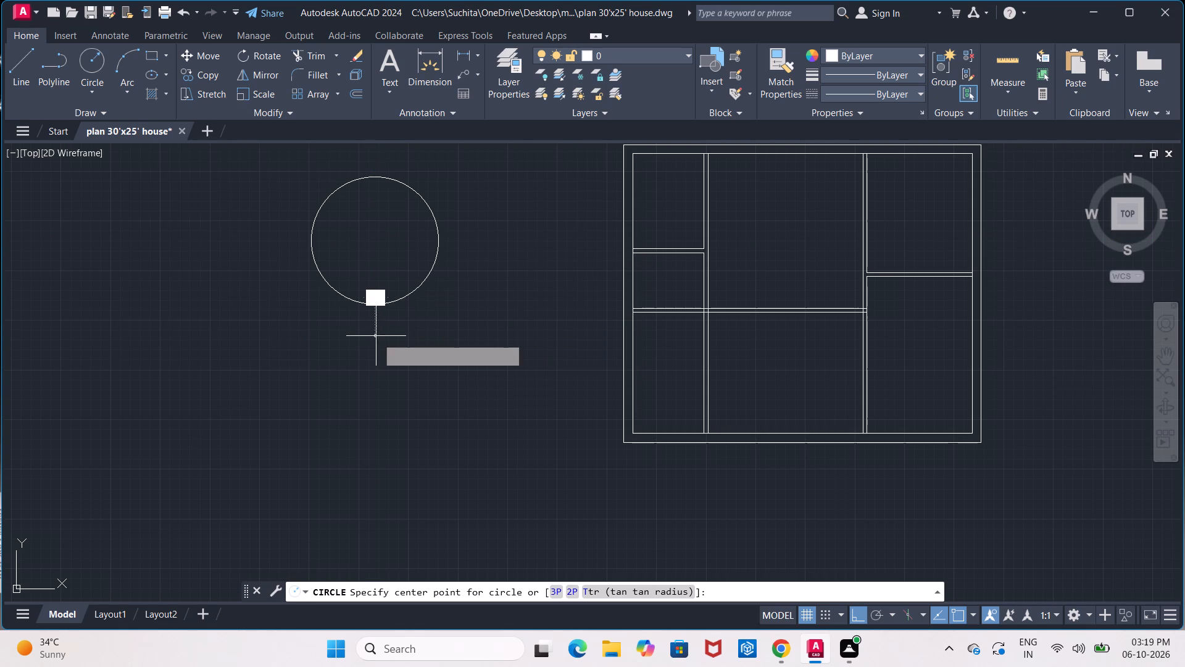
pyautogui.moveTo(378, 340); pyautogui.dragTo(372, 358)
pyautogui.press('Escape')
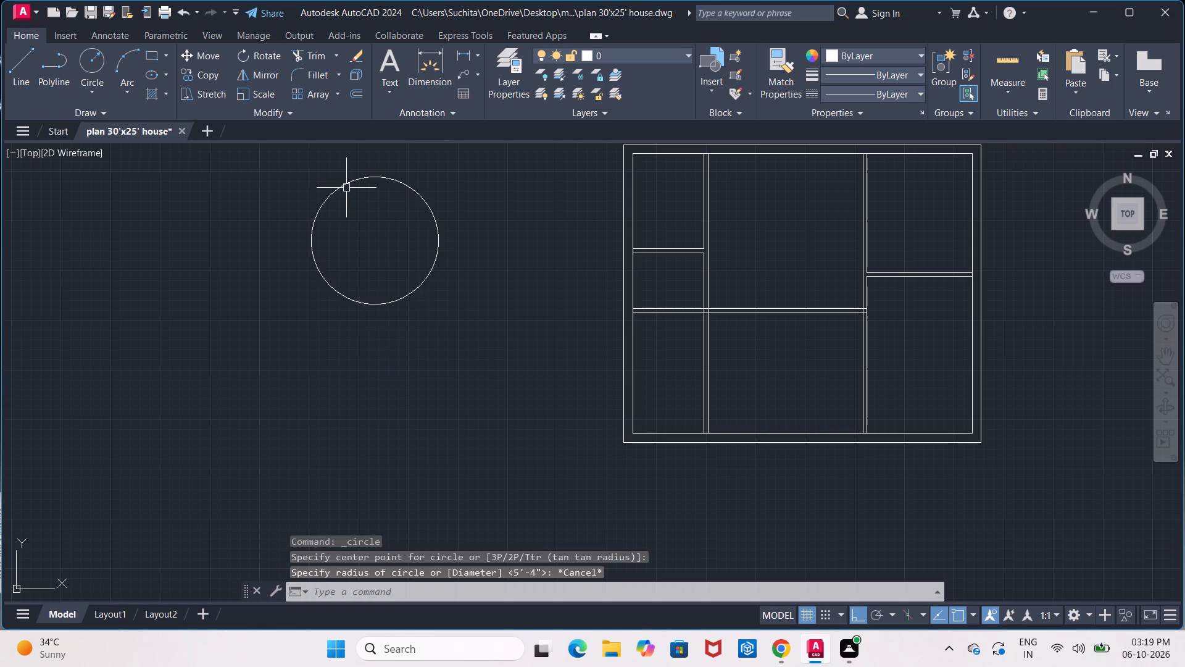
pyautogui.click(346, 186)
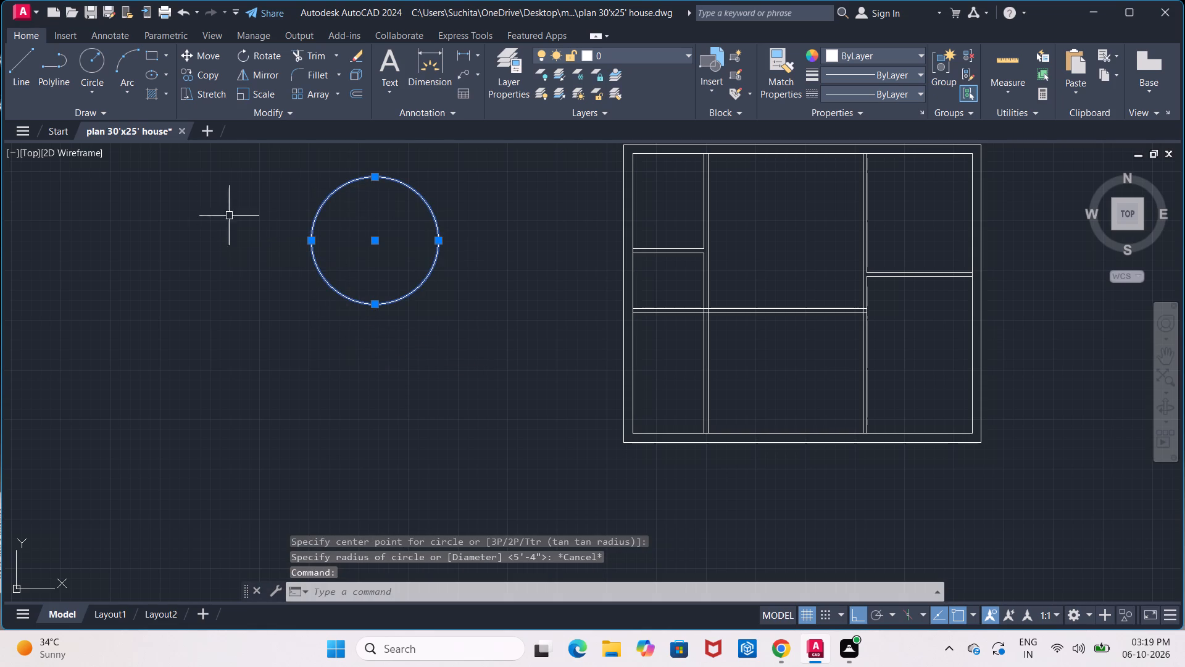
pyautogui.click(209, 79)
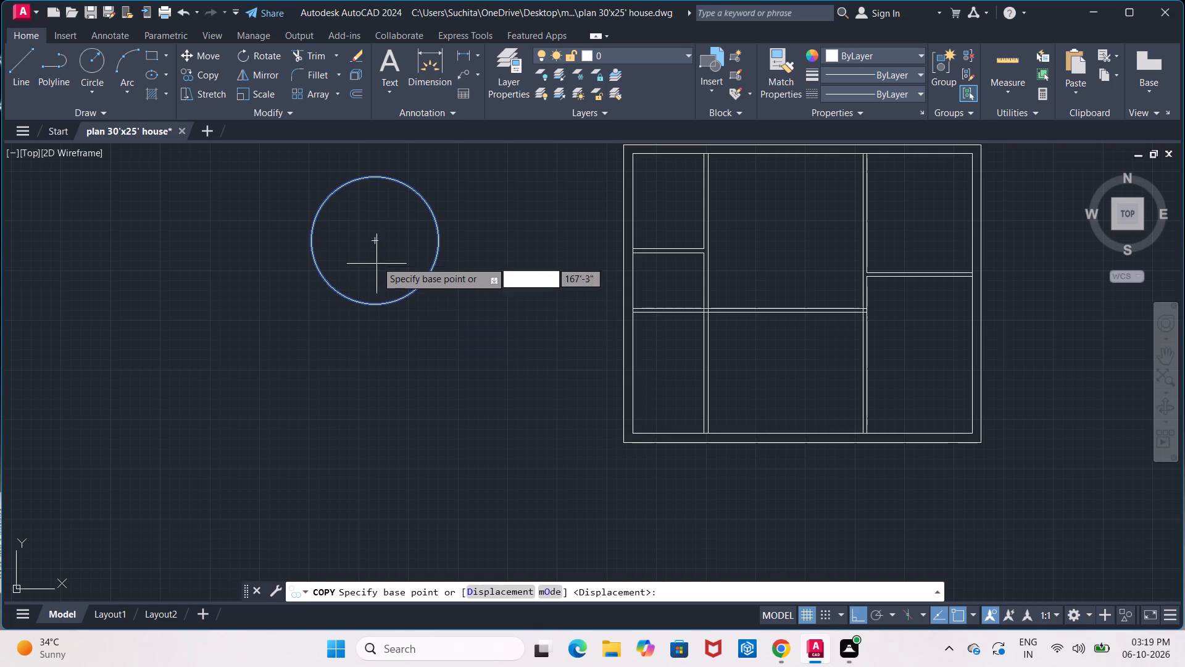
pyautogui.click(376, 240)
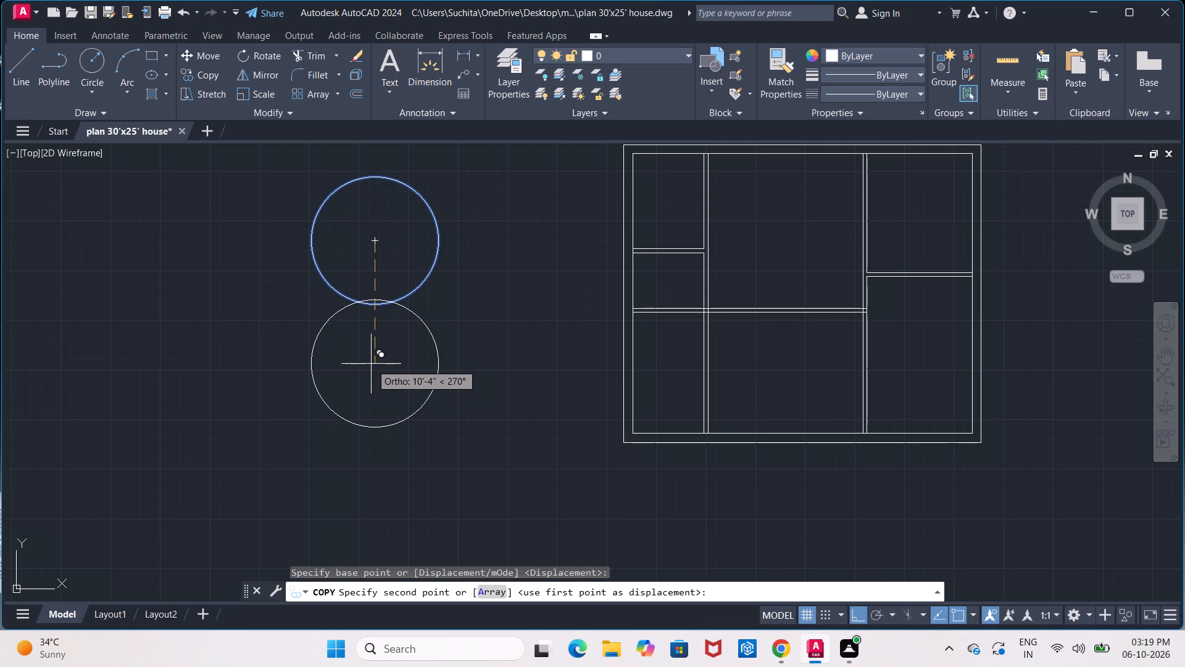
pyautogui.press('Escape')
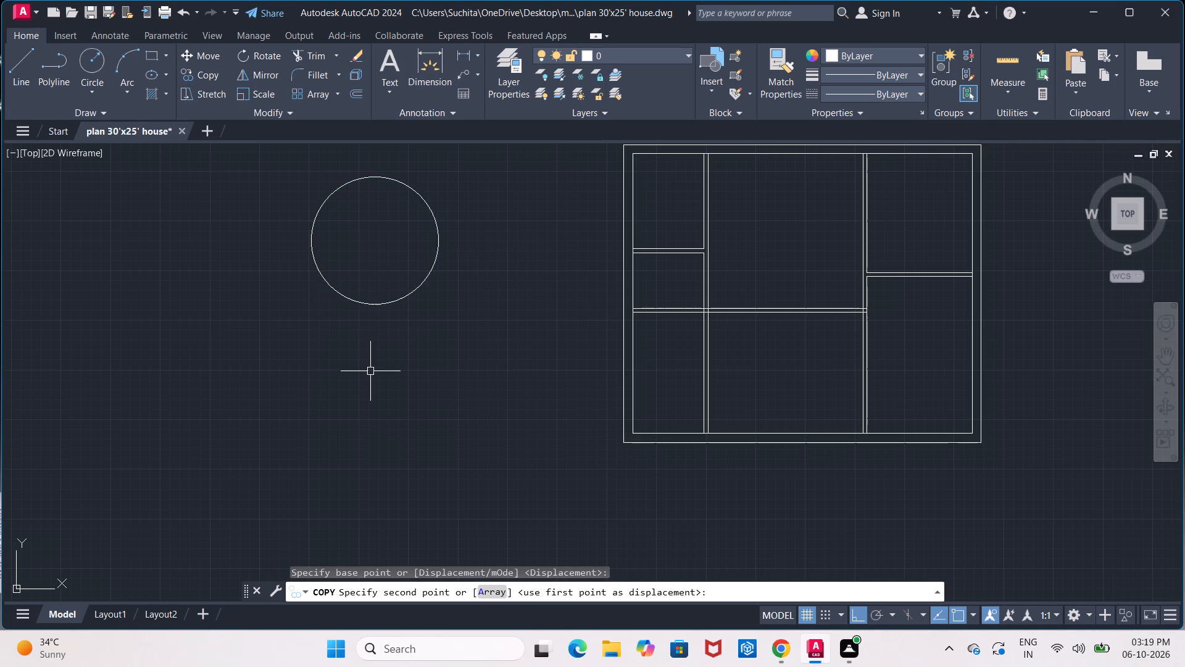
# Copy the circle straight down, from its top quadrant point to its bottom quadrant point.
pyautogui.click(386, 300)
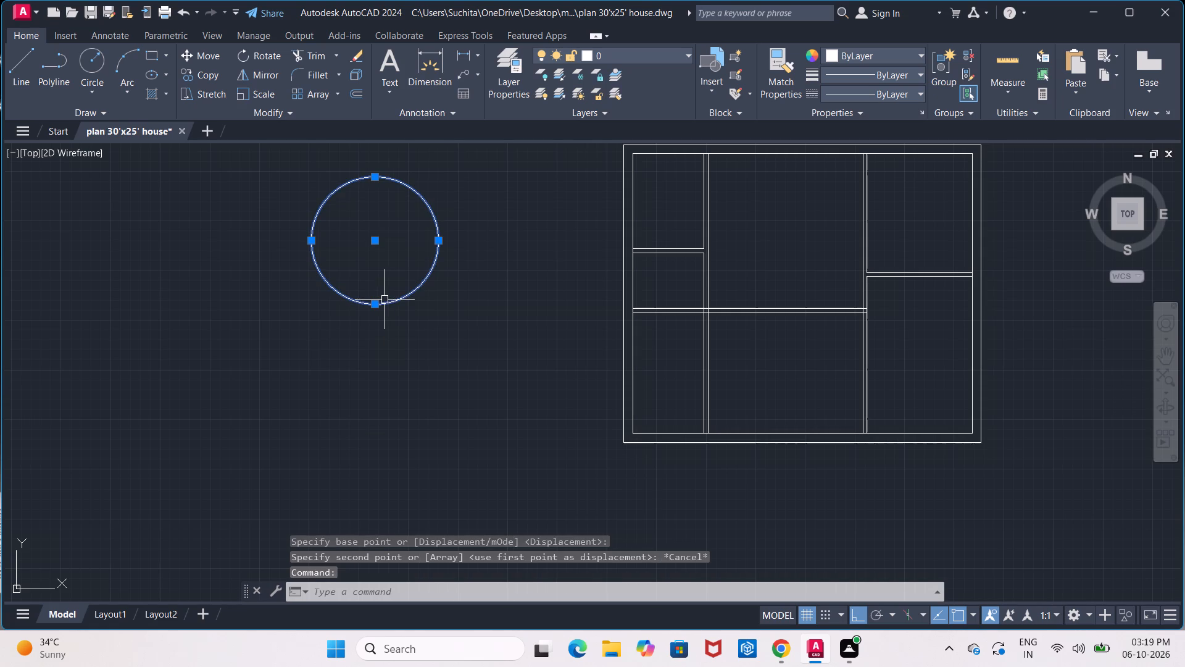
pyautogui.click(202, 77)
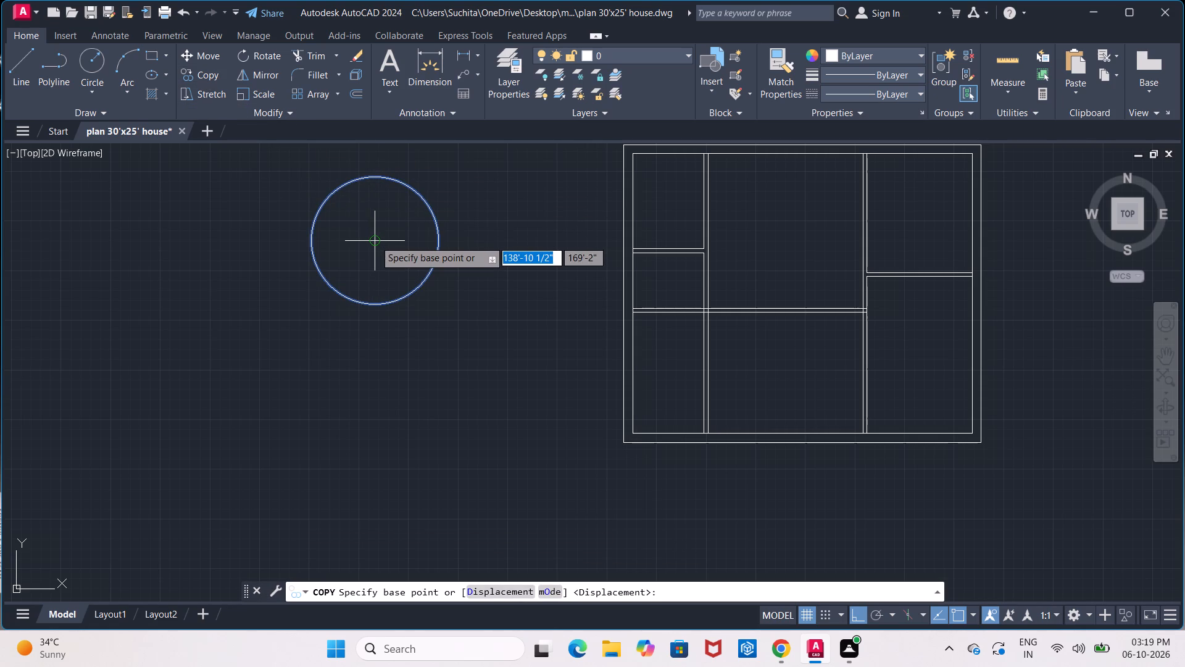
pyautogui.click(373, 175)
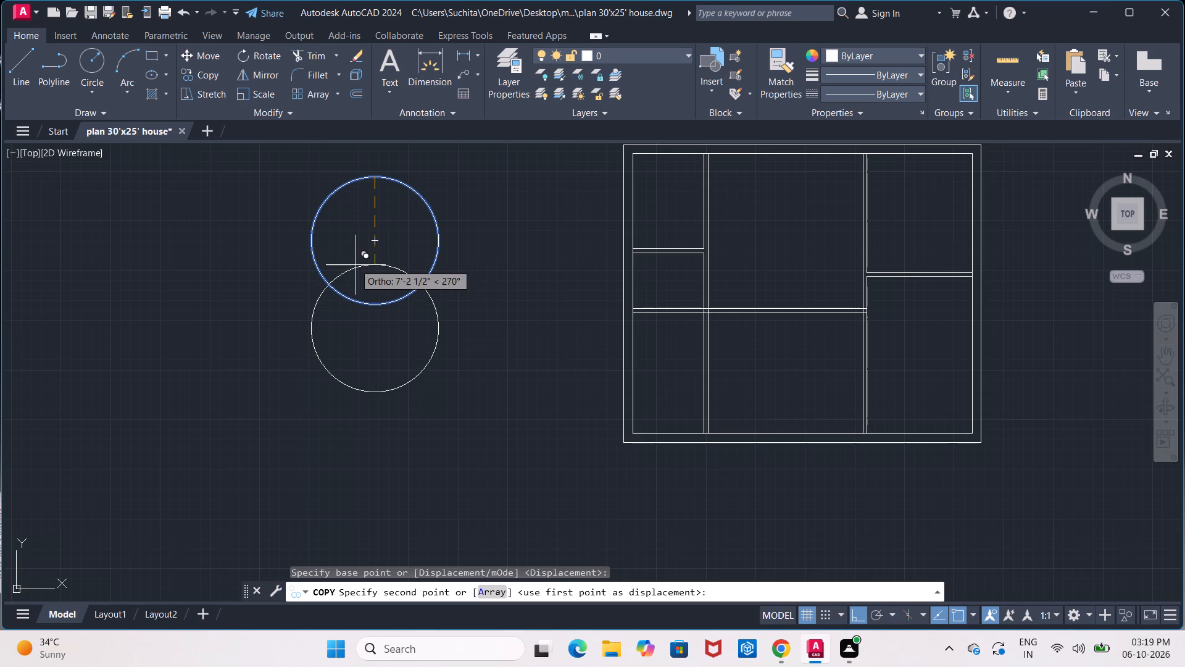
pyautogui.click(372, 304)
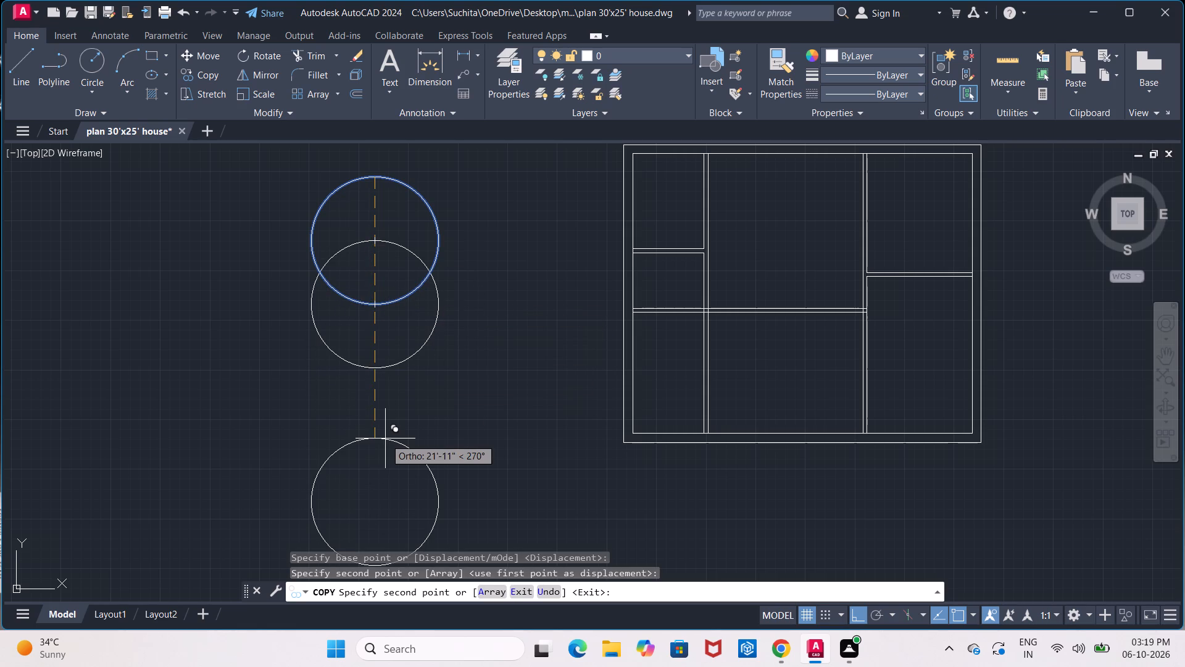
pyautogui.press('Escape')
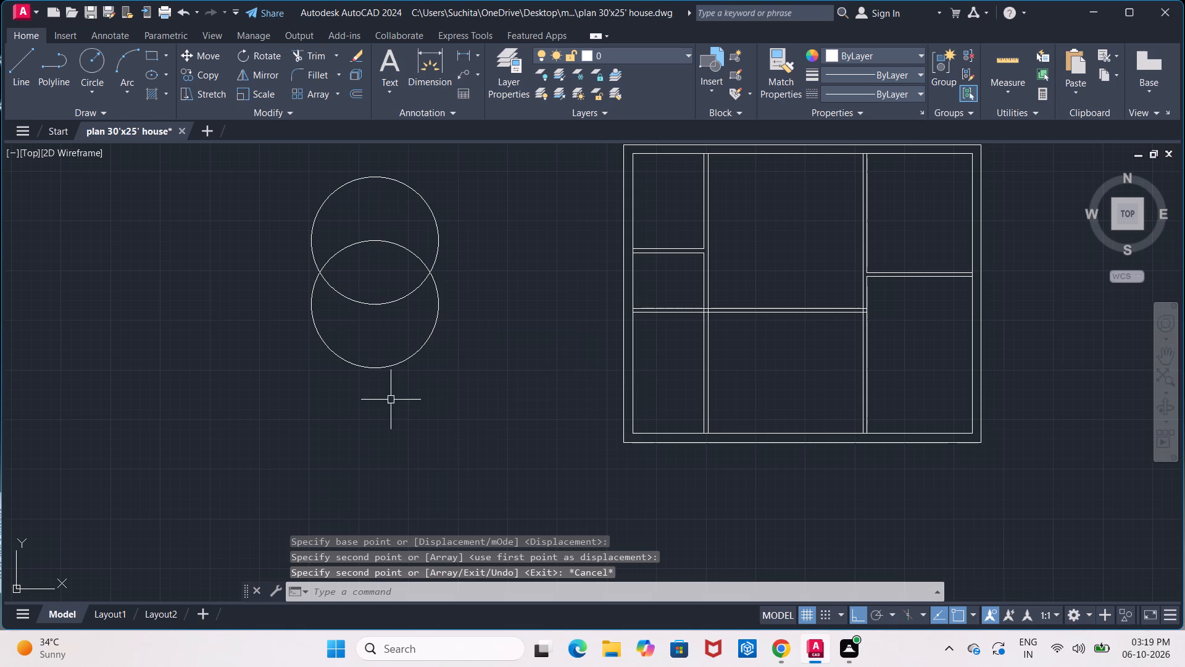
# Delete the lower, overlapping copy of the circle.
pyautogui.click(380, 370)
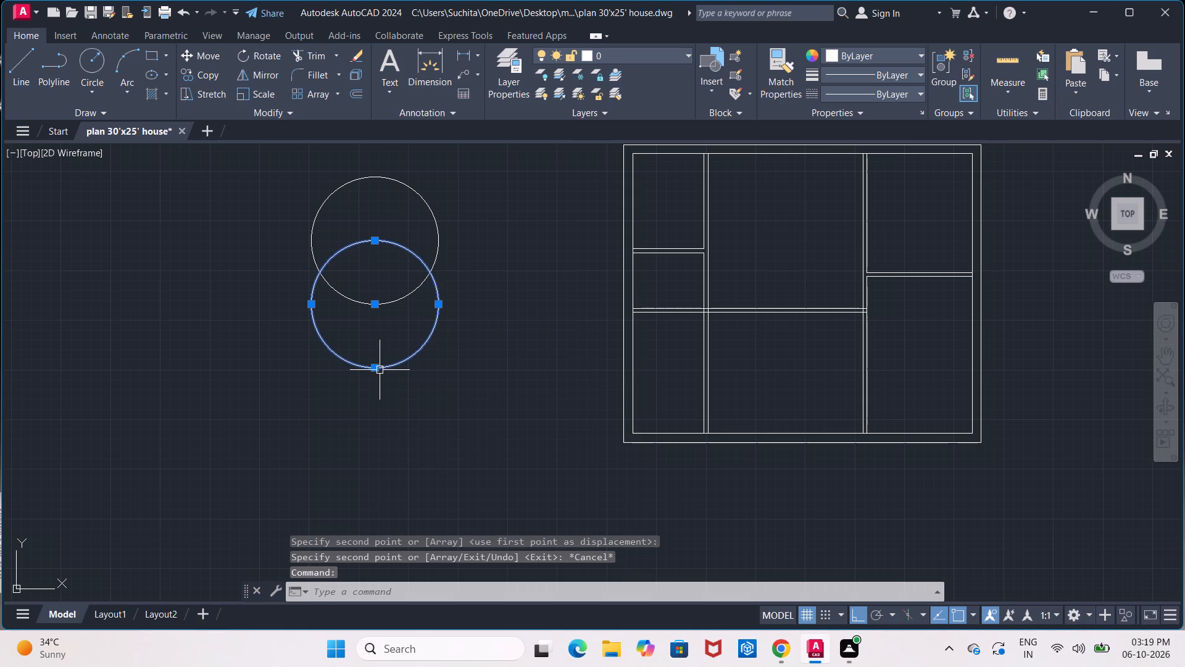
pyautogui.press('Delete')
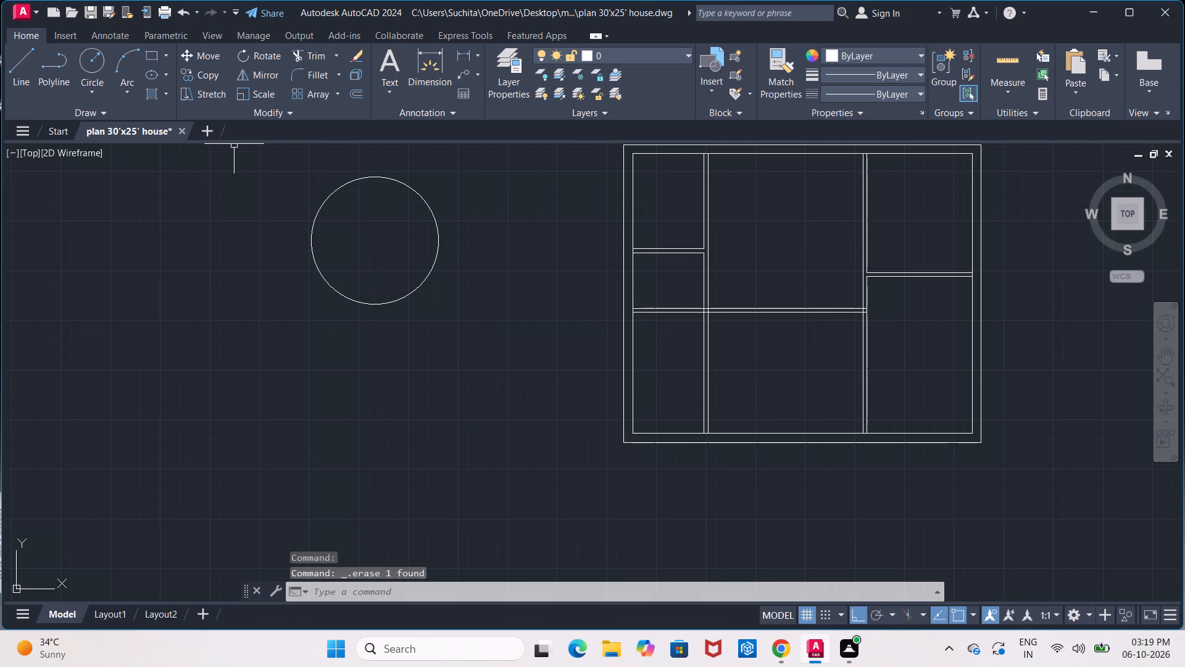
# Turn off Ortho mode.
pyautogui.click(99, 66)
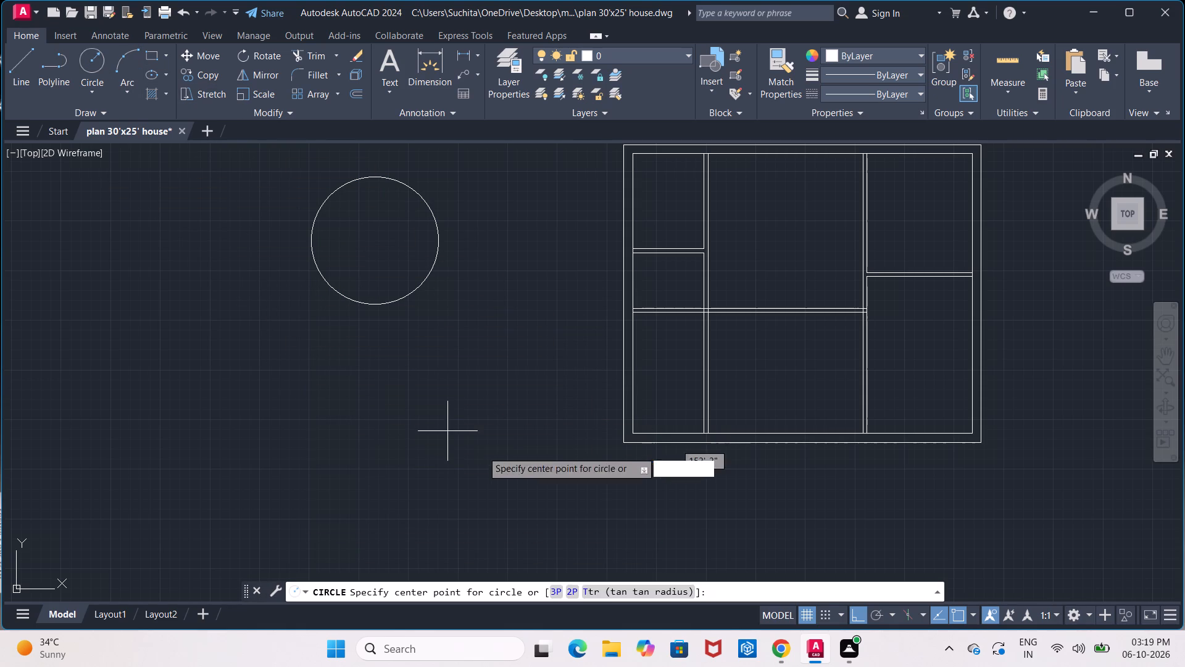
pyautogui.click(852, 614)
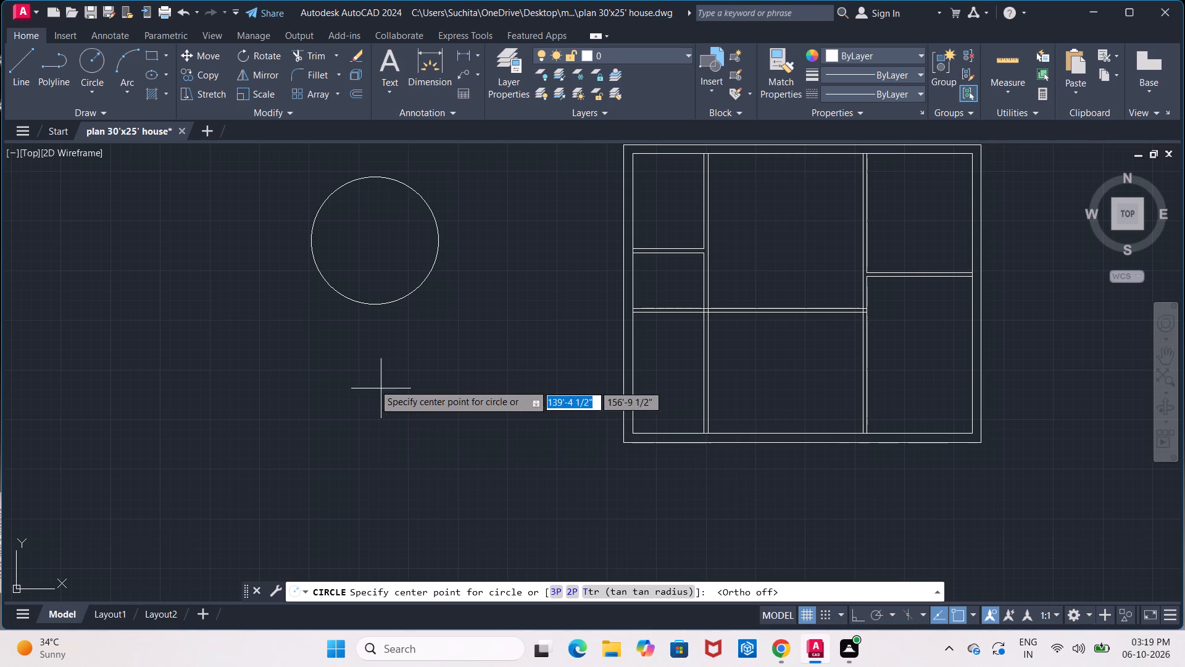
pyautogui.click(380, 306)
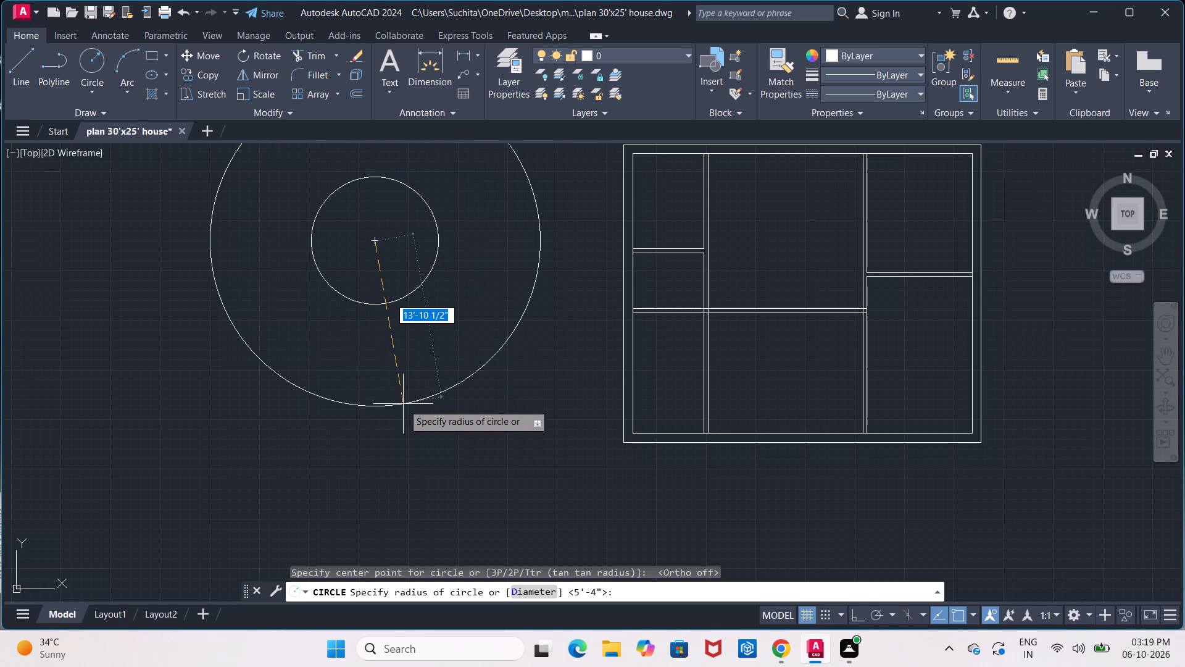
pyautogui.press('Escape')
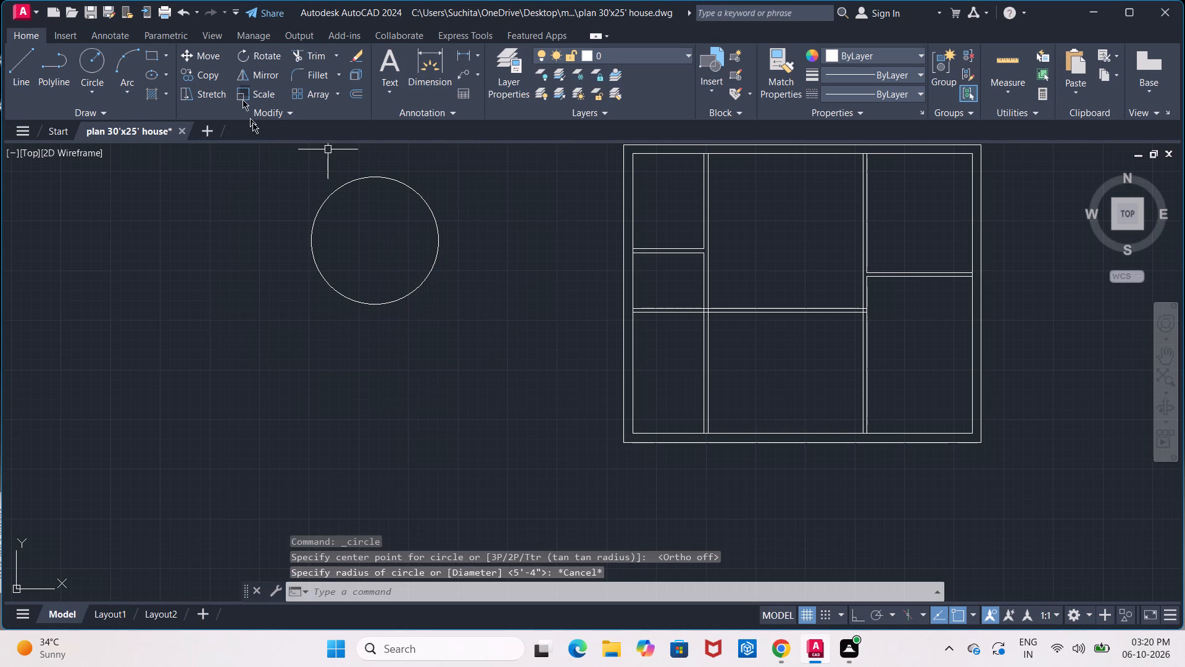
# Copy the circle about 5'-4" straight down, from its top quadrant point to its bottom quadrant point.
pyautogui.click(359, 299)
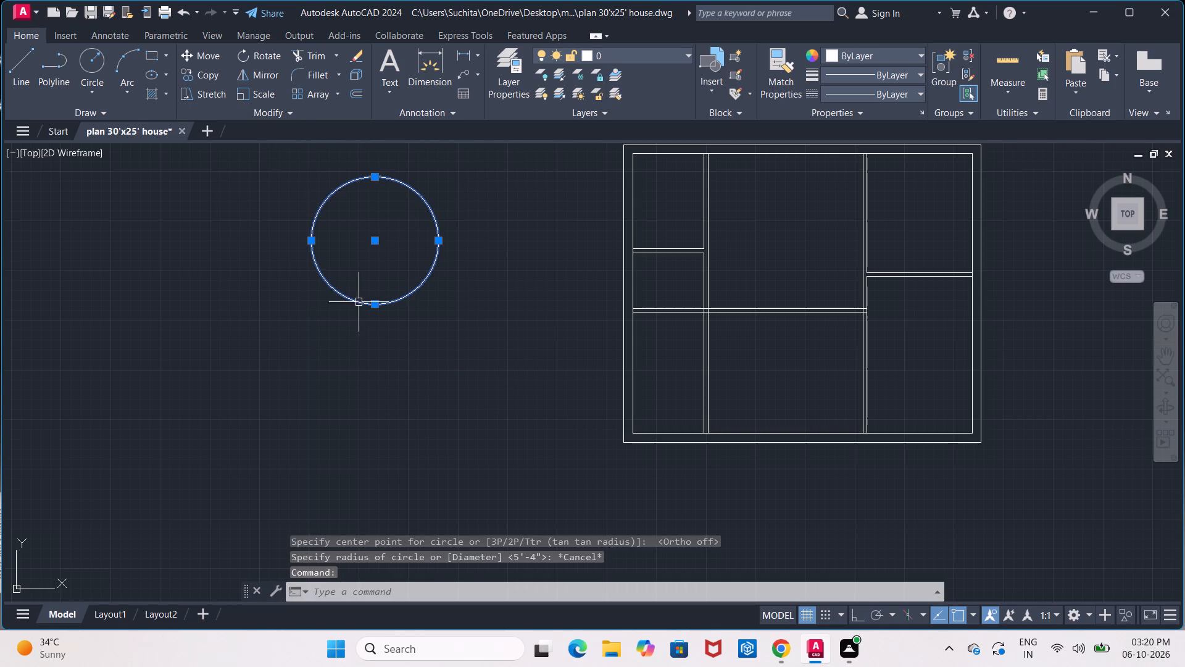
pyautogui.click(199, 73)
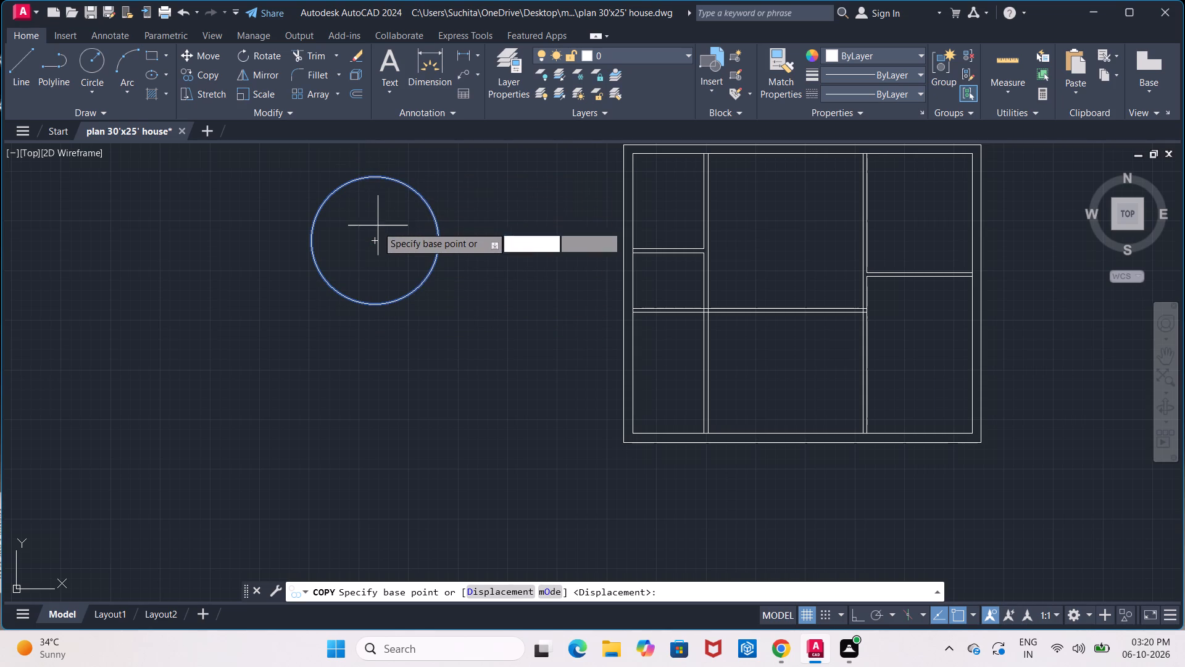
pyautogui.click(376, 180)
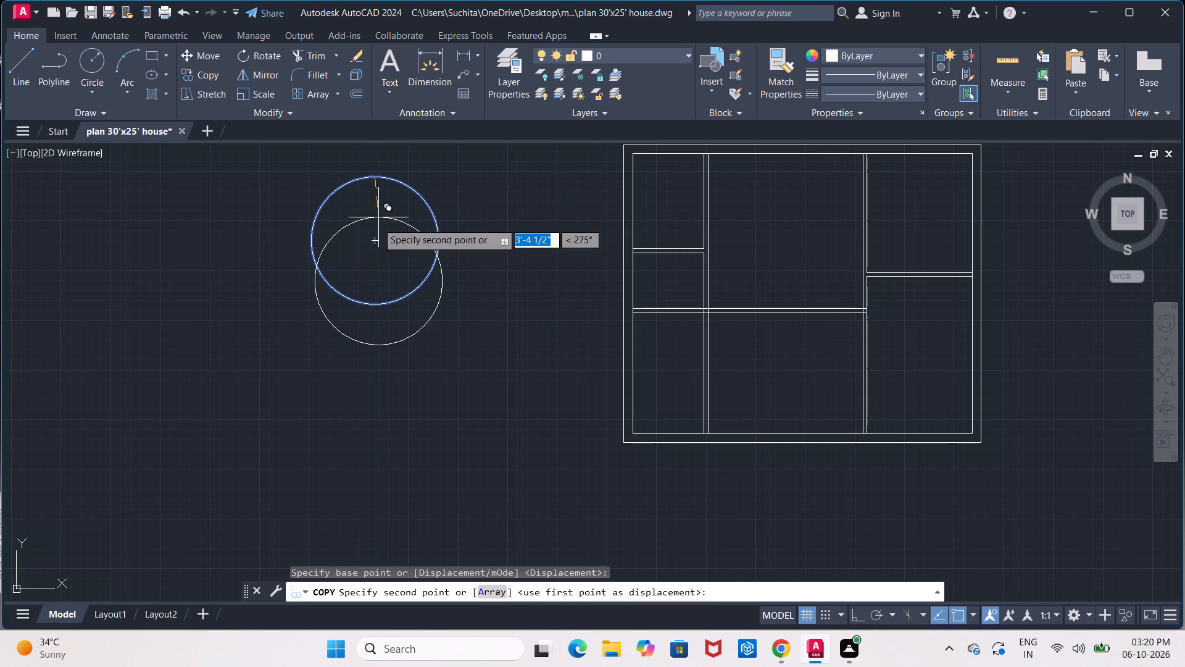
pyautogui.click(375, 304)
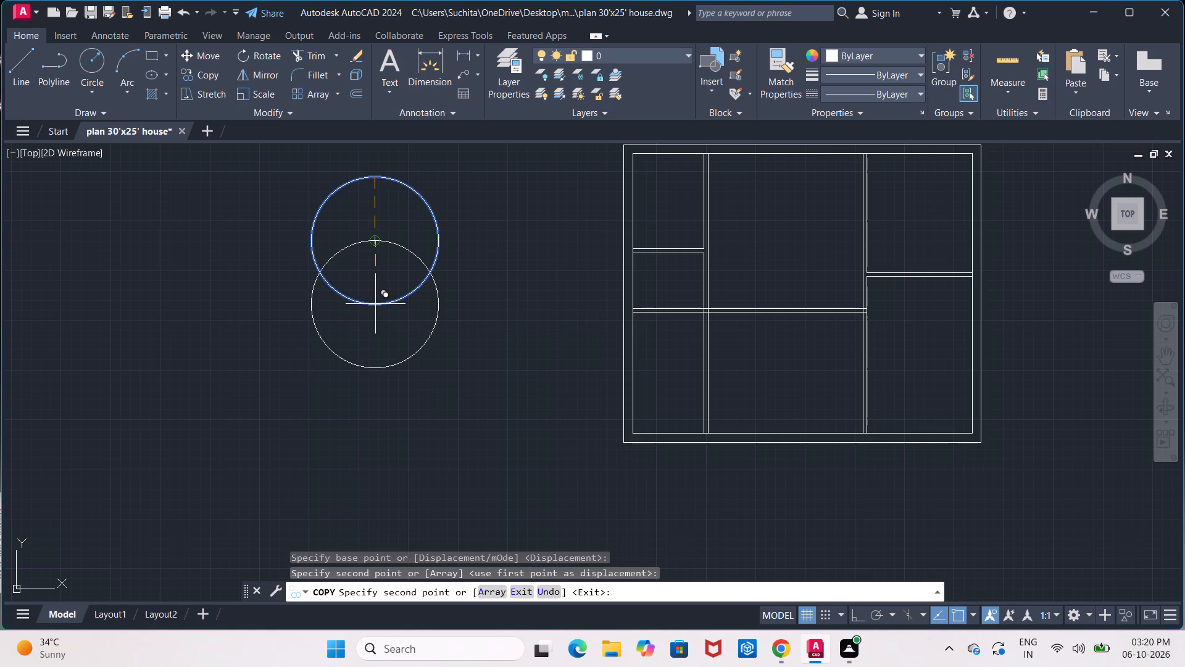
pyautogui.press('Escape')
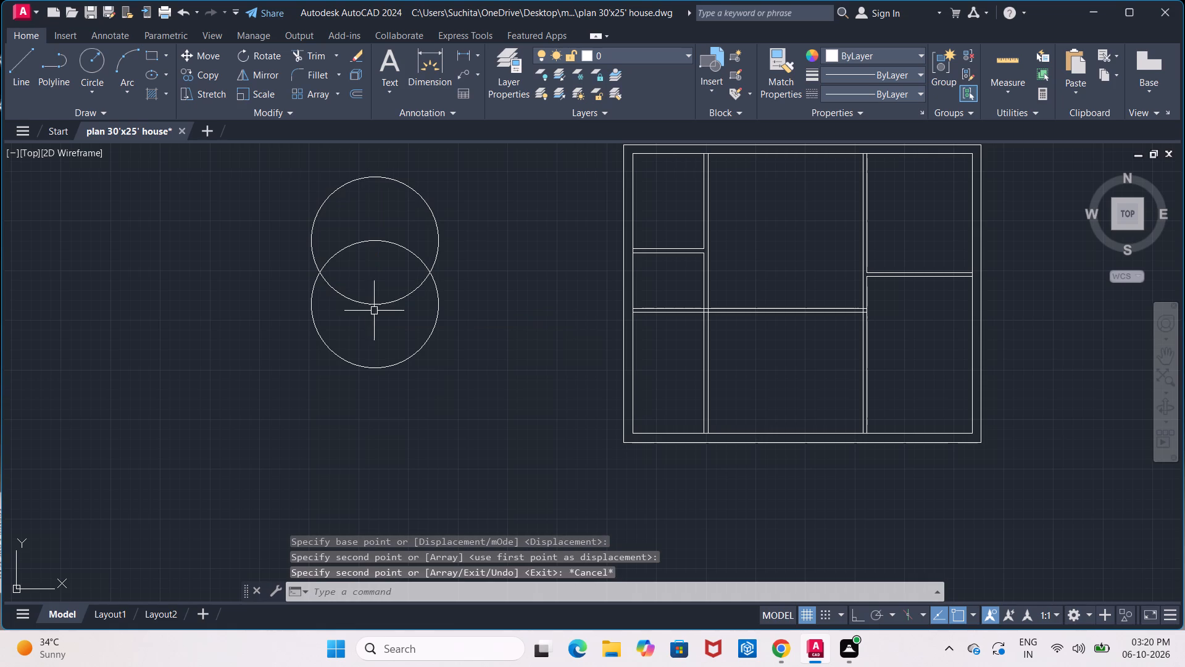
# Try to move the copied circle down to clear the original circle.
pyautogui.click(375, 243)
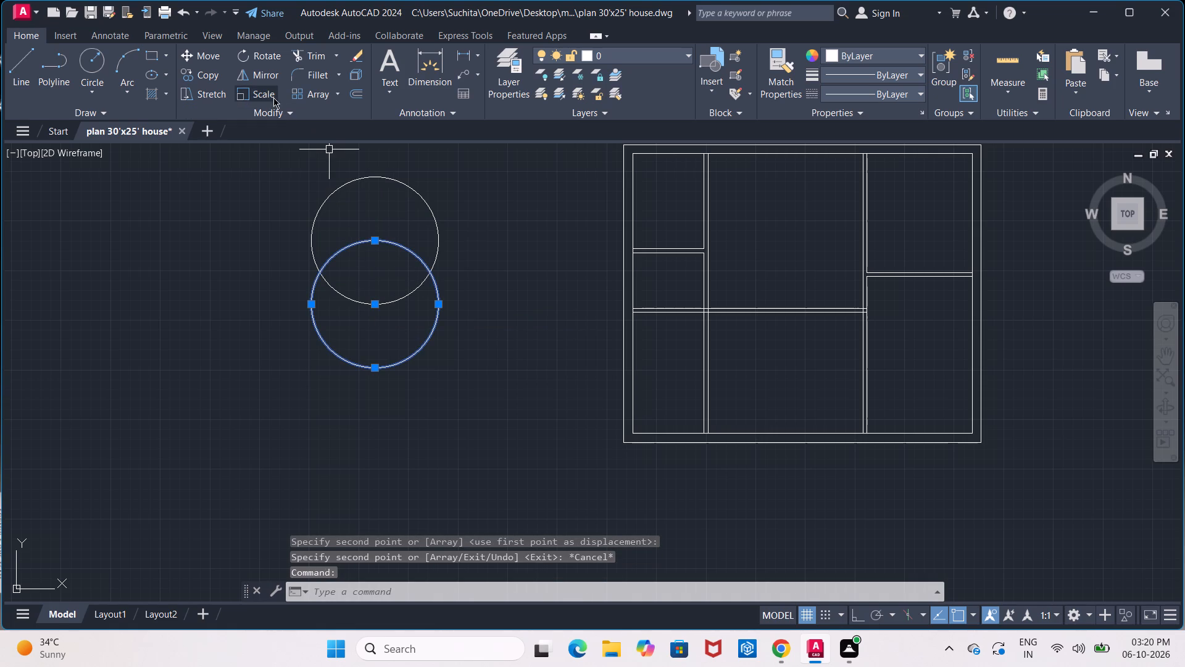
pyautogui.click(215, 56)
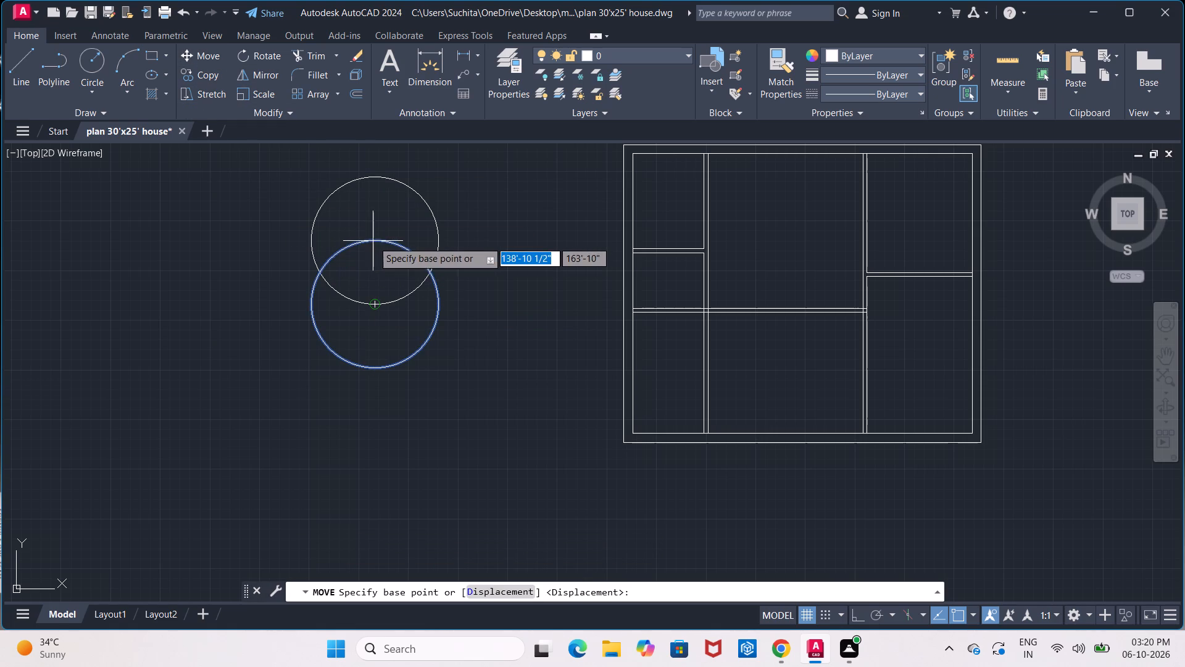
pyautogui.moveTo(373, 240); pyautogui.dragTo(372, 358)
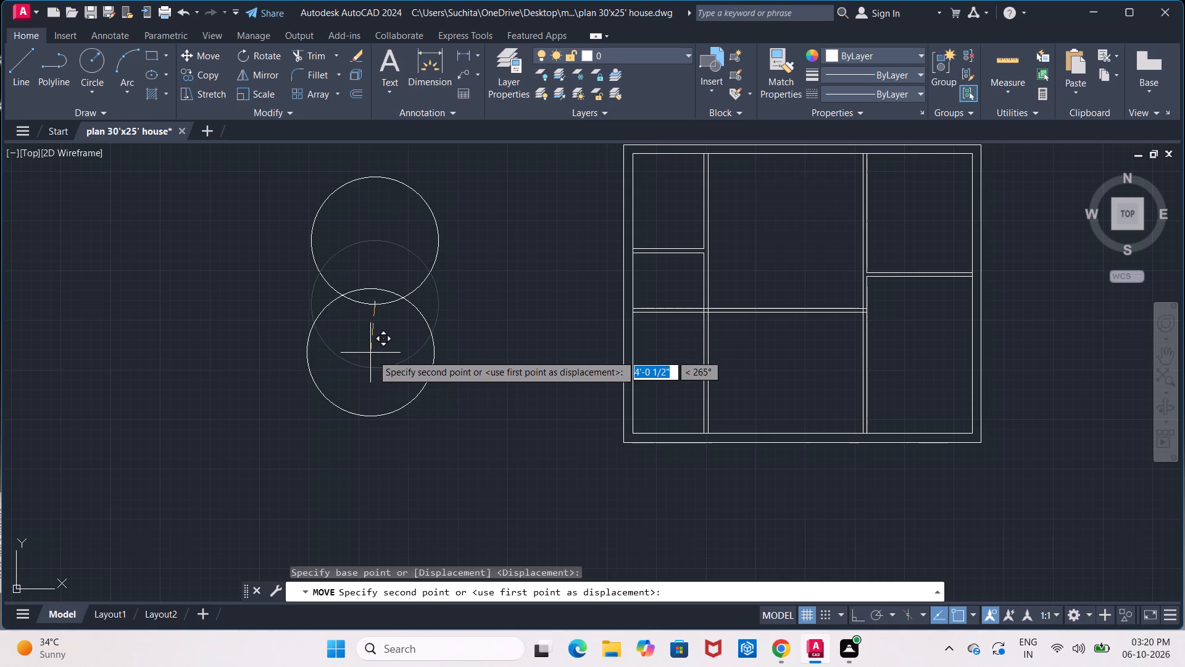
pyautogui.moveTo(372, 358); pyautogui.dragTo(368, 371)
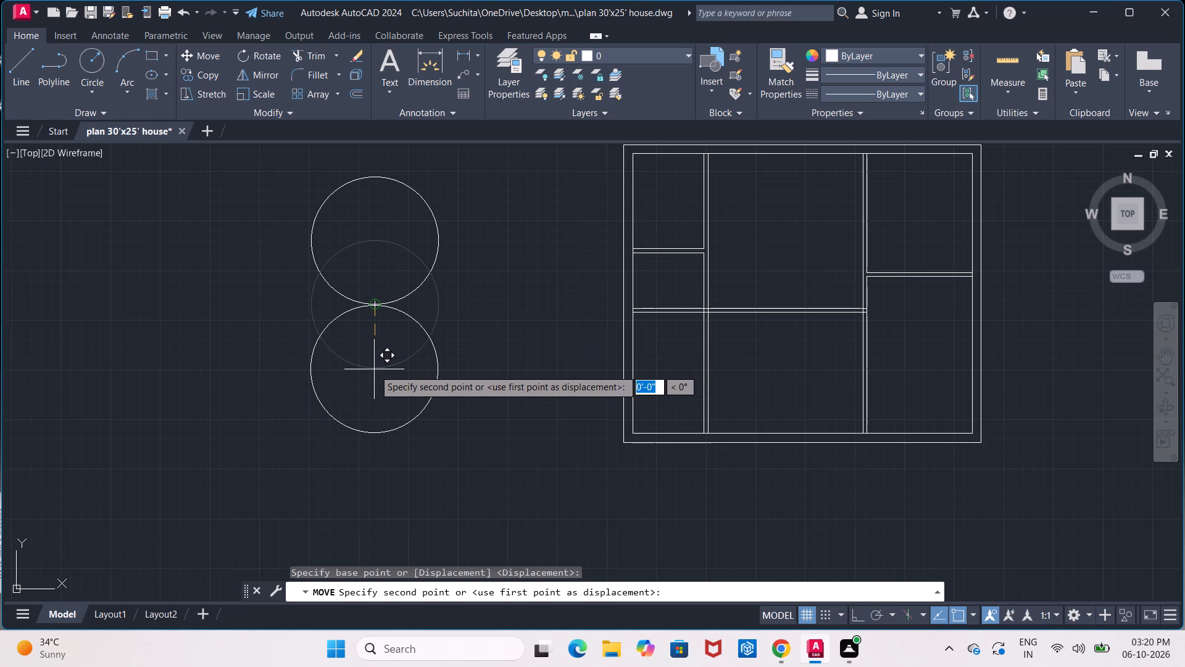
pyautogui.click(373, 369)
# Move the copied circle about 5'-7" down from its bottom quadrant point so it sits just below the original circle.
pyautogui.click(375, 372)
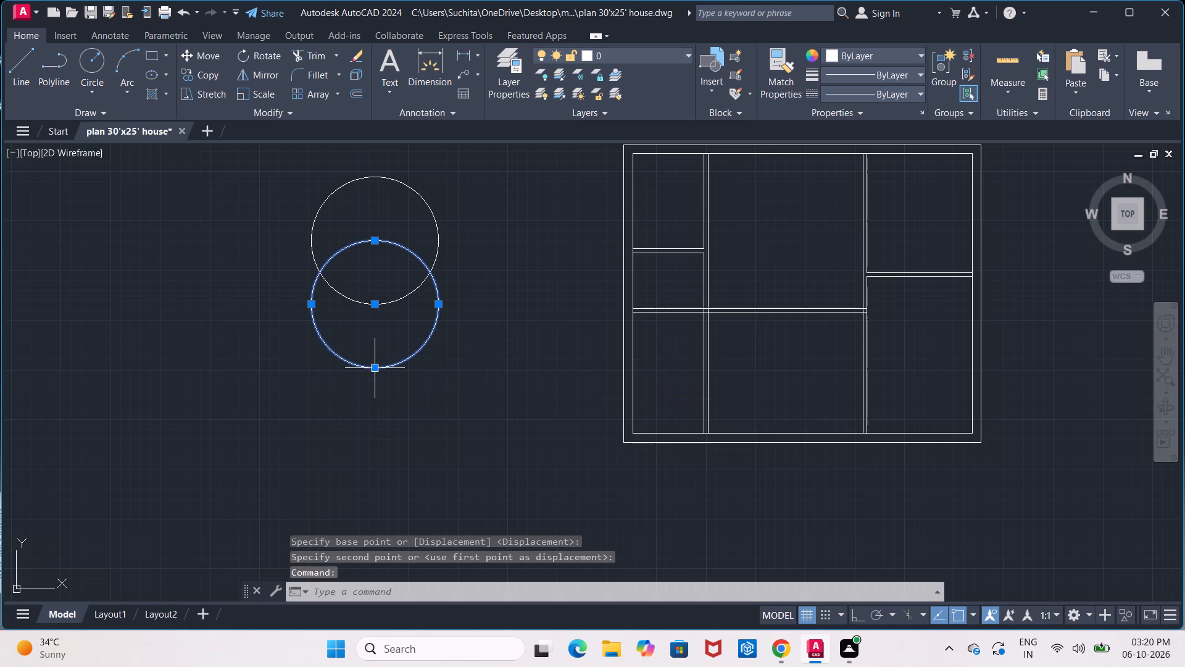
pyautogui.click(212, 55)
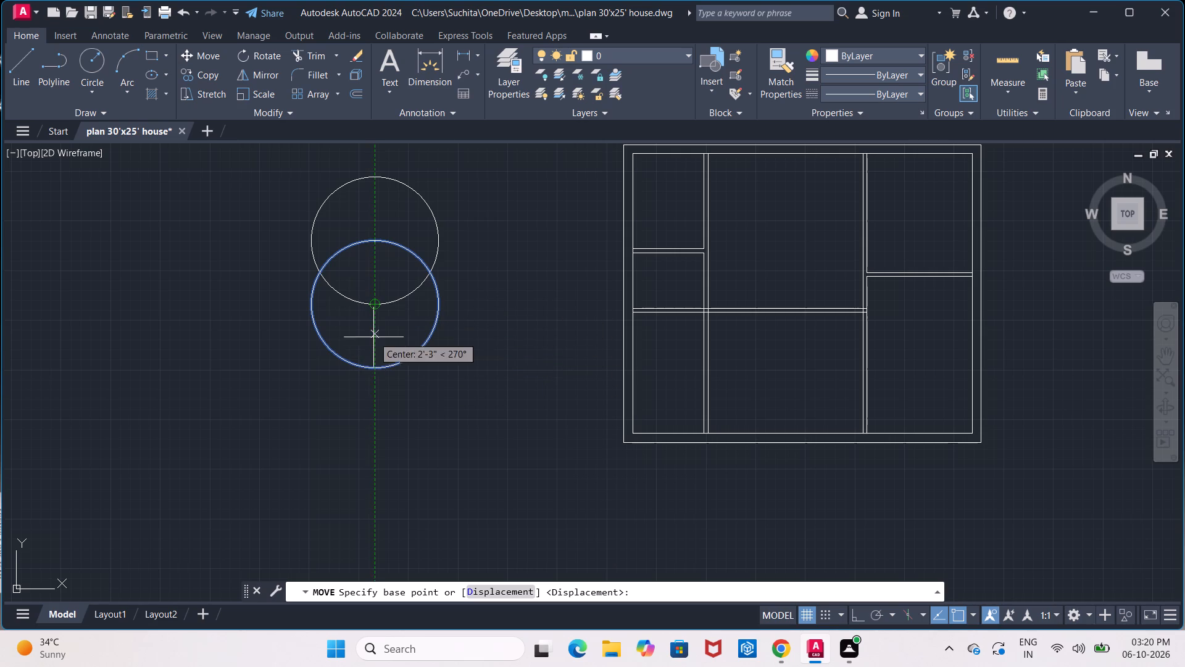
pyautogui.click(374, 367)
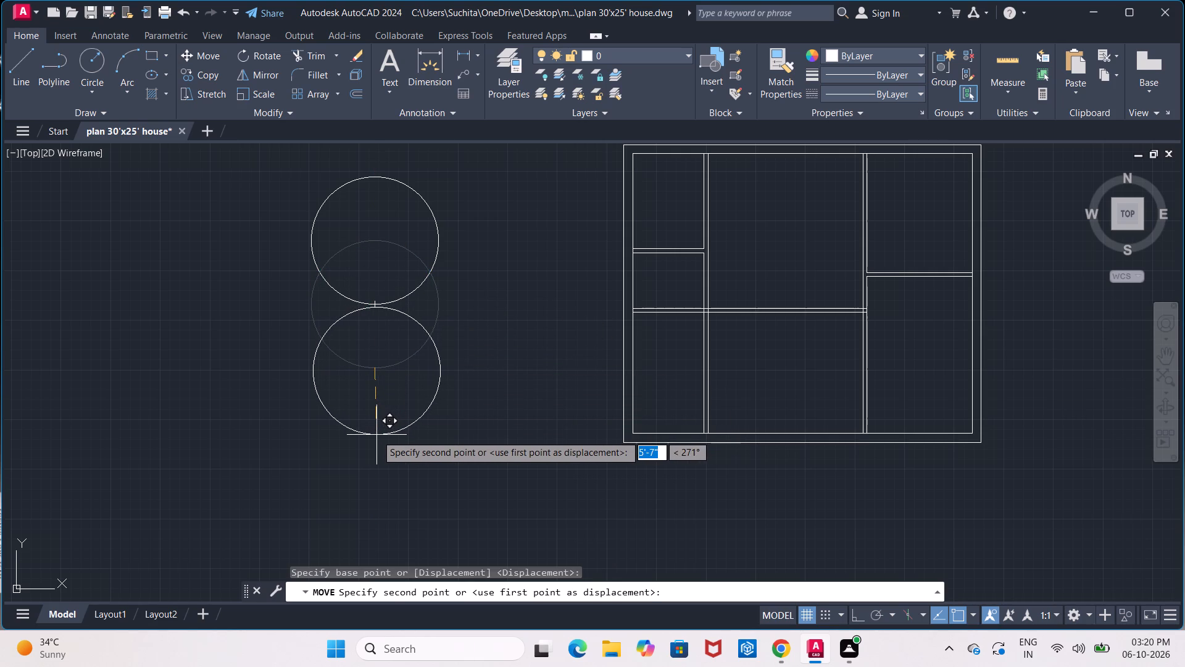
pyautogui.click(376, 434)
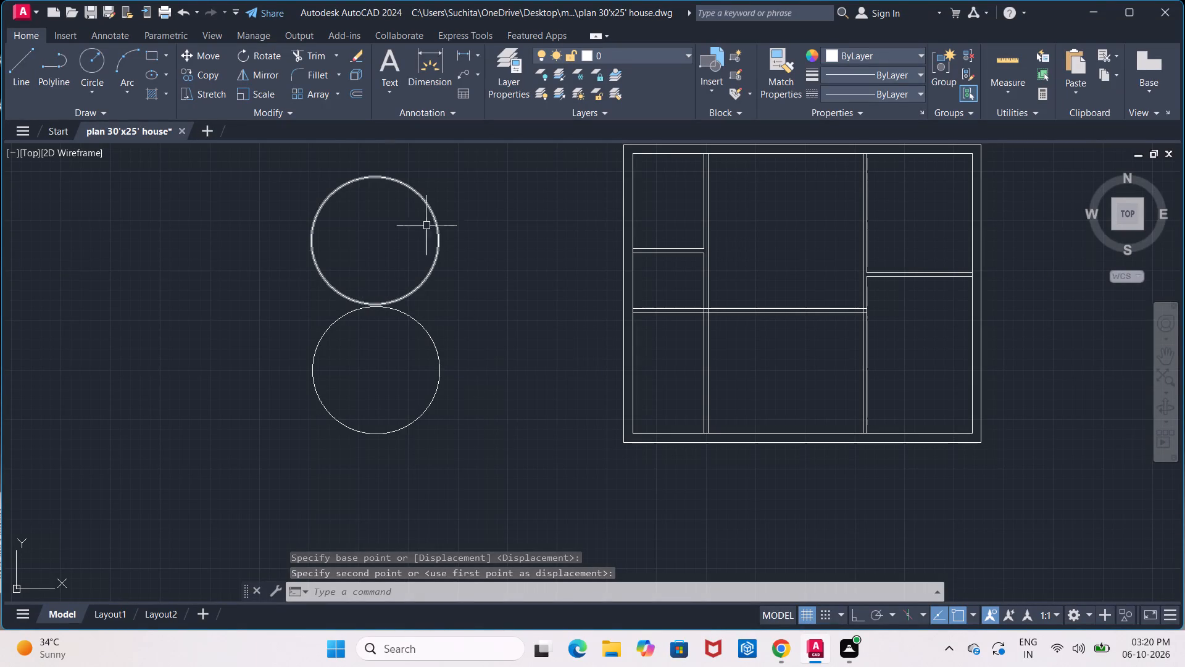
# Draw a circle of 8" radius as the left eye in the upper-left area of the upper large circle.
pyautogui.click(89, 60)
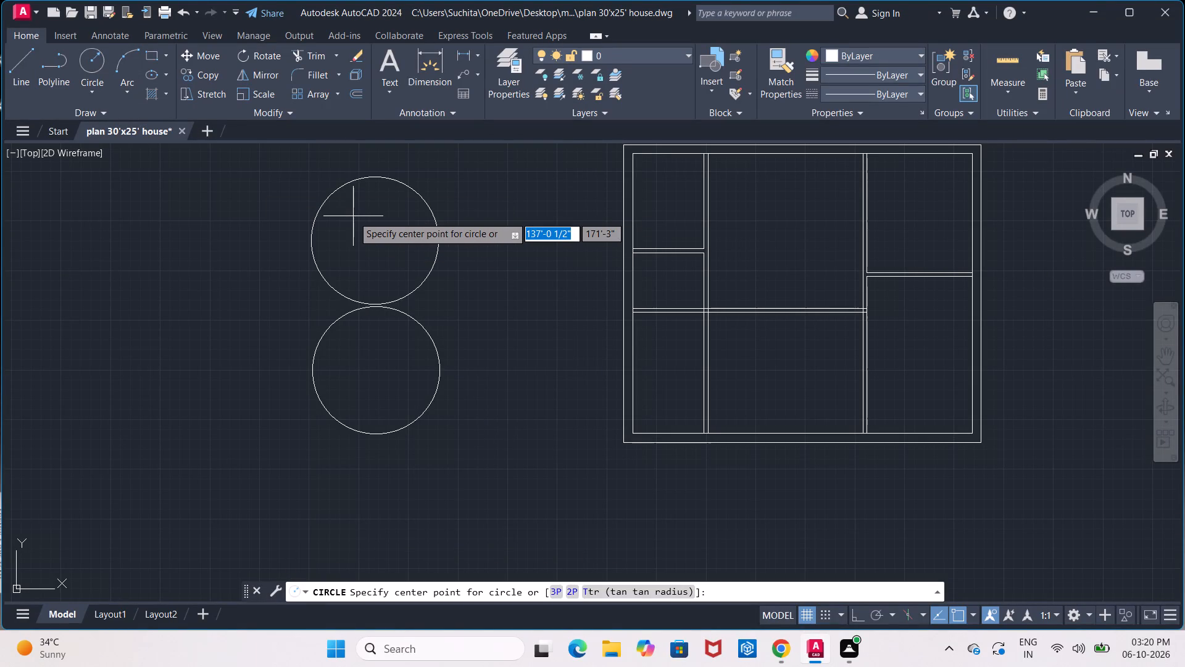
pyautogui.scroll(1, 353, 216)
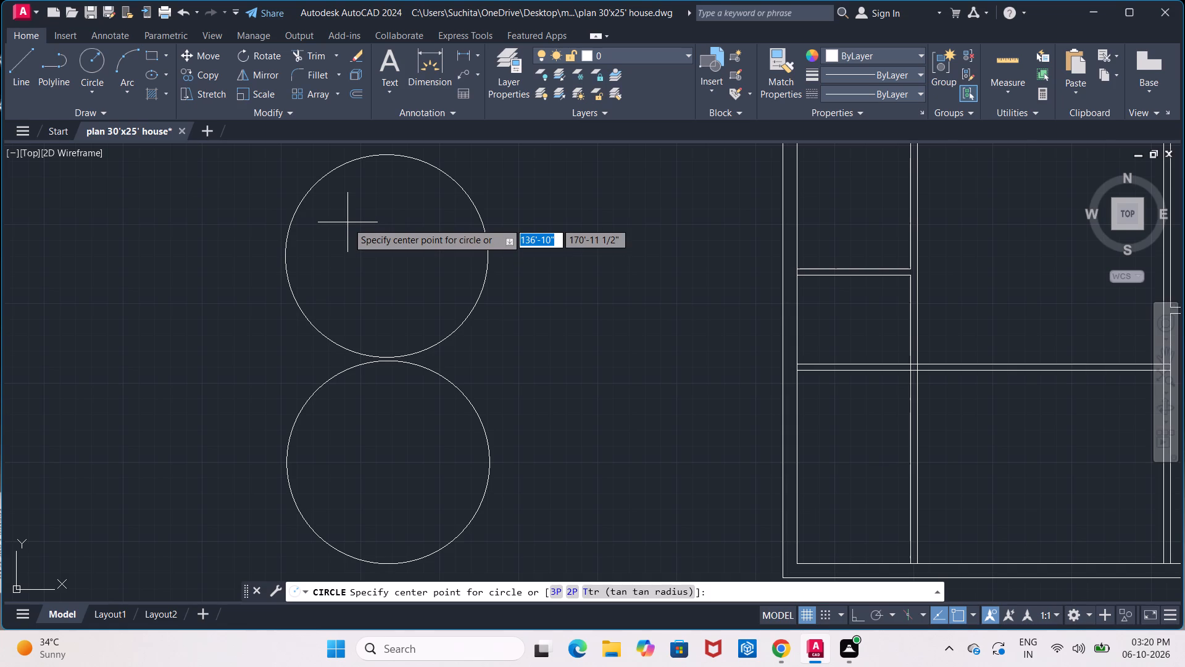
pyautogui.click(347, 222)
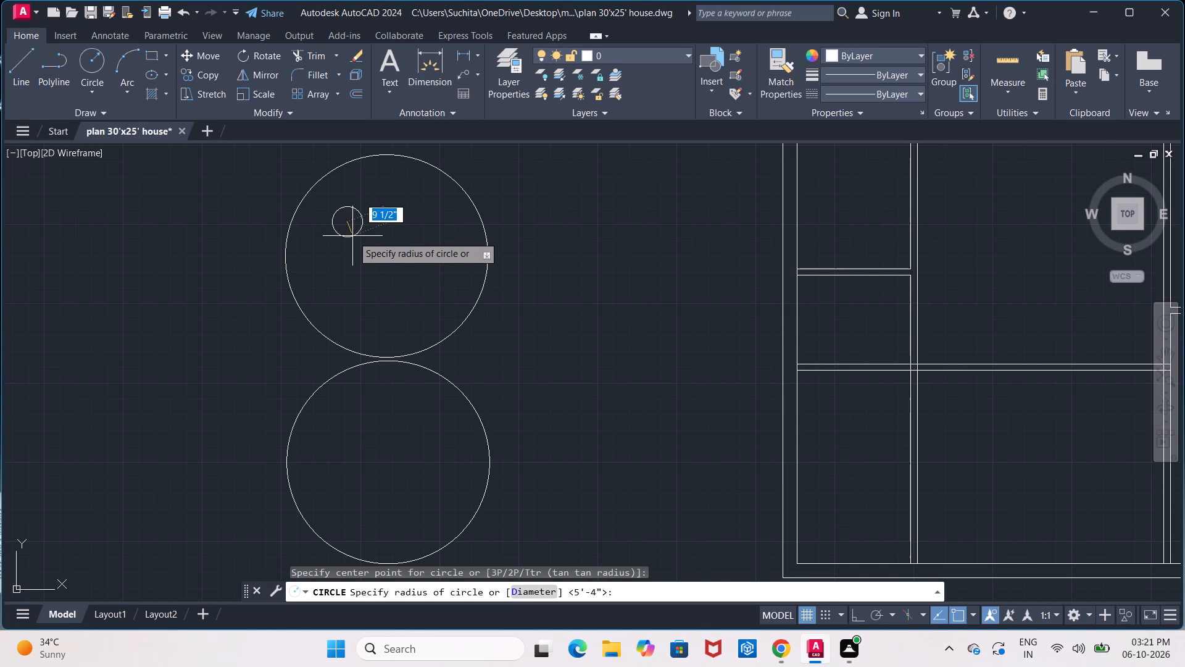
pyautogui.press('8')
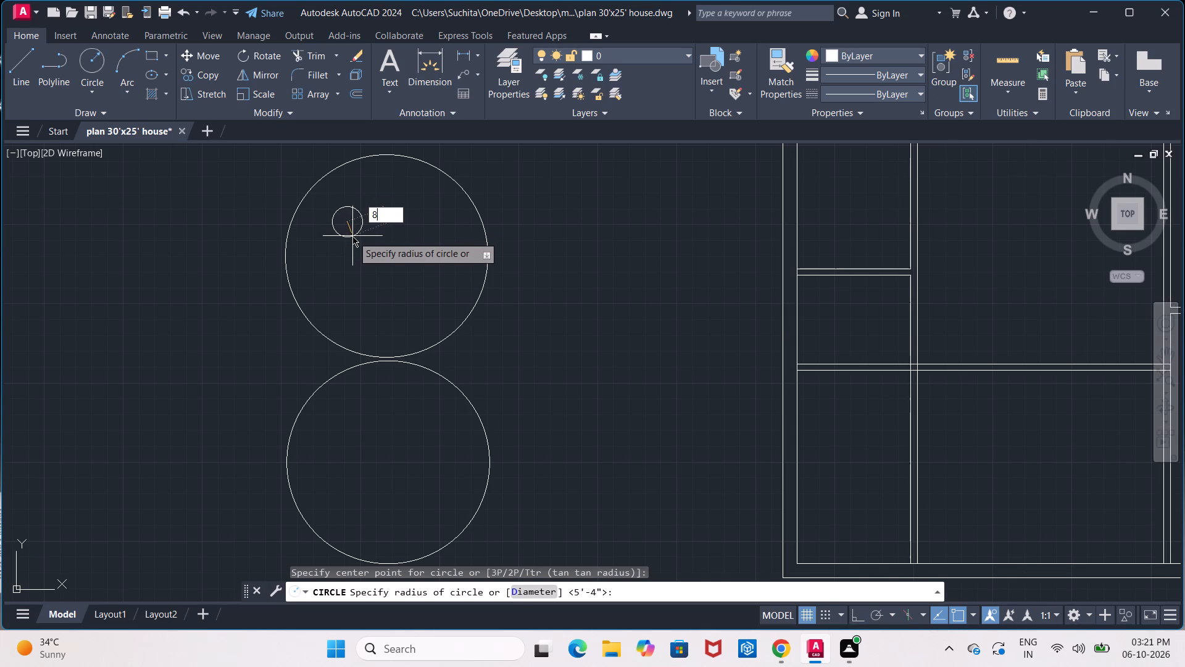
pyautogui.hotkey('shift', '"')
pyautogui.press('Return')
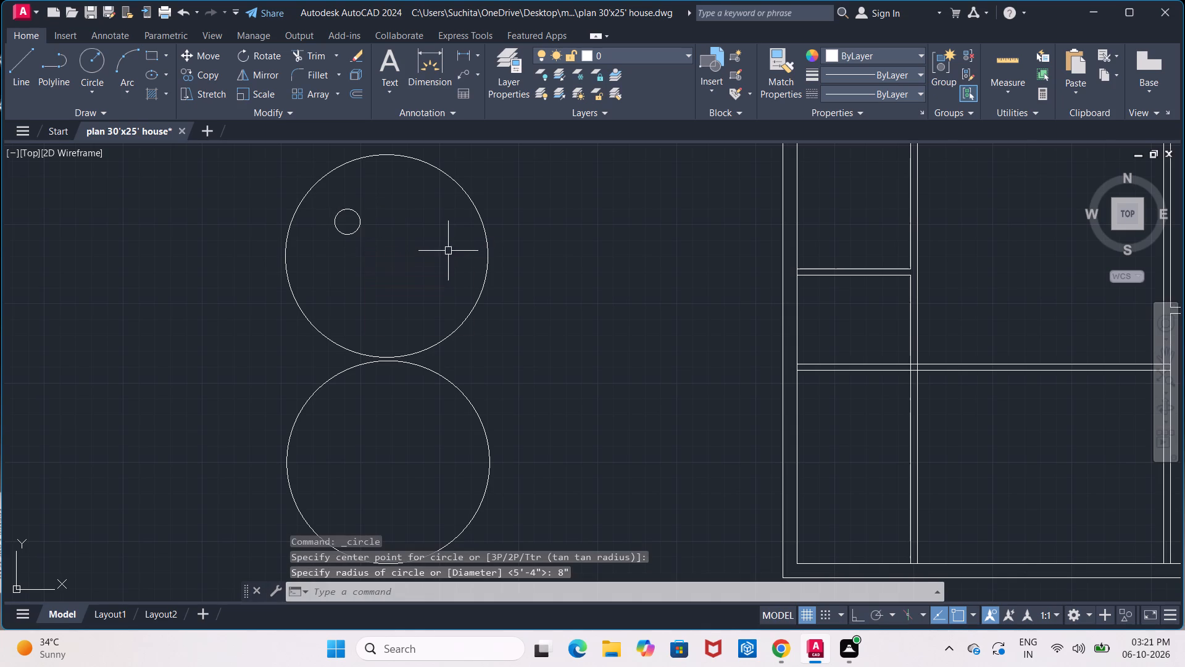
# Copy the small eye circle from its center horizontally to the right by just over 4' to form the second eye.
pyautogui.click(361, 220)
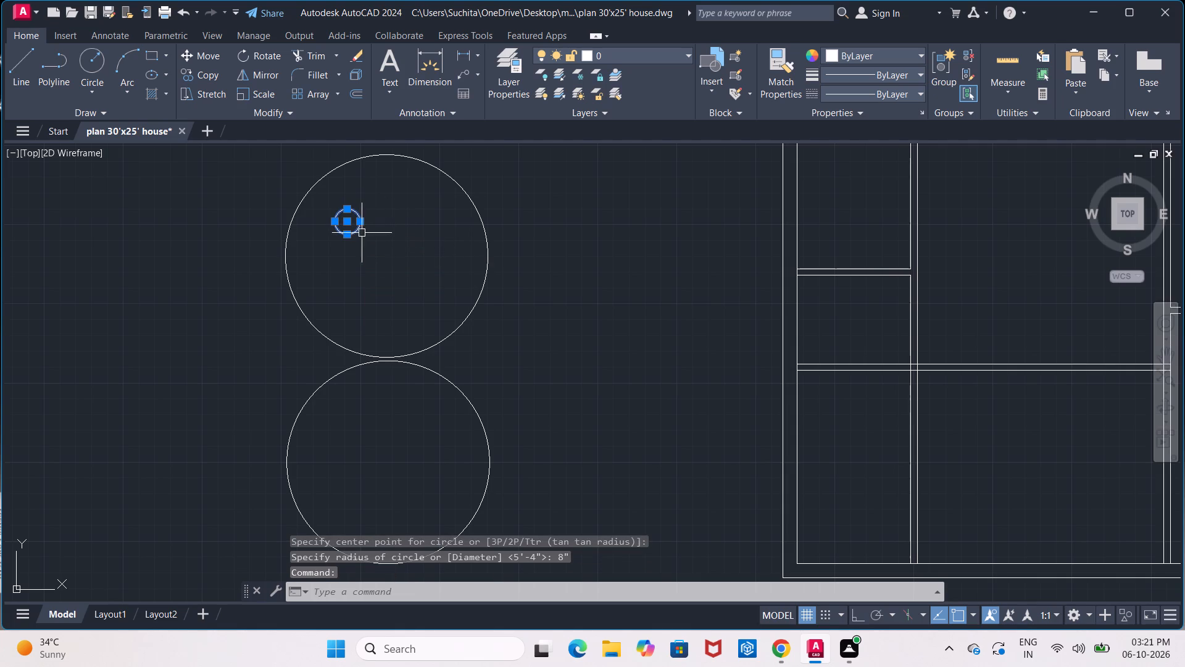
pyautogui.click(198, 74)
pyautogui.click(344, 222)
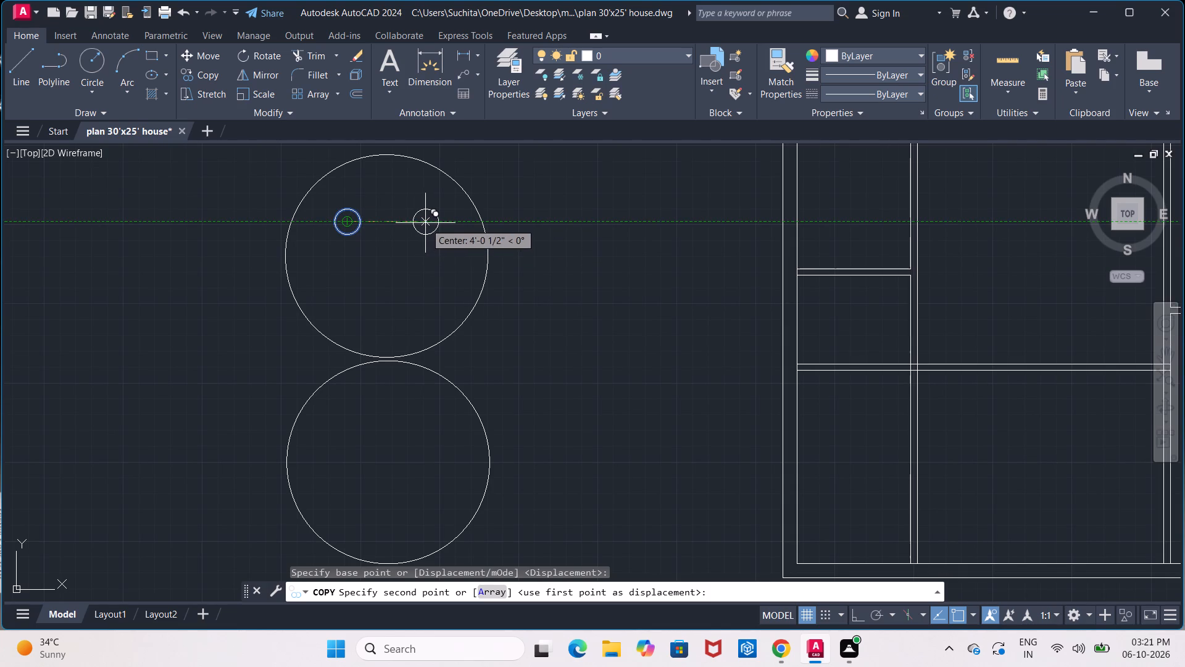
pyautogui.click(430, 226)
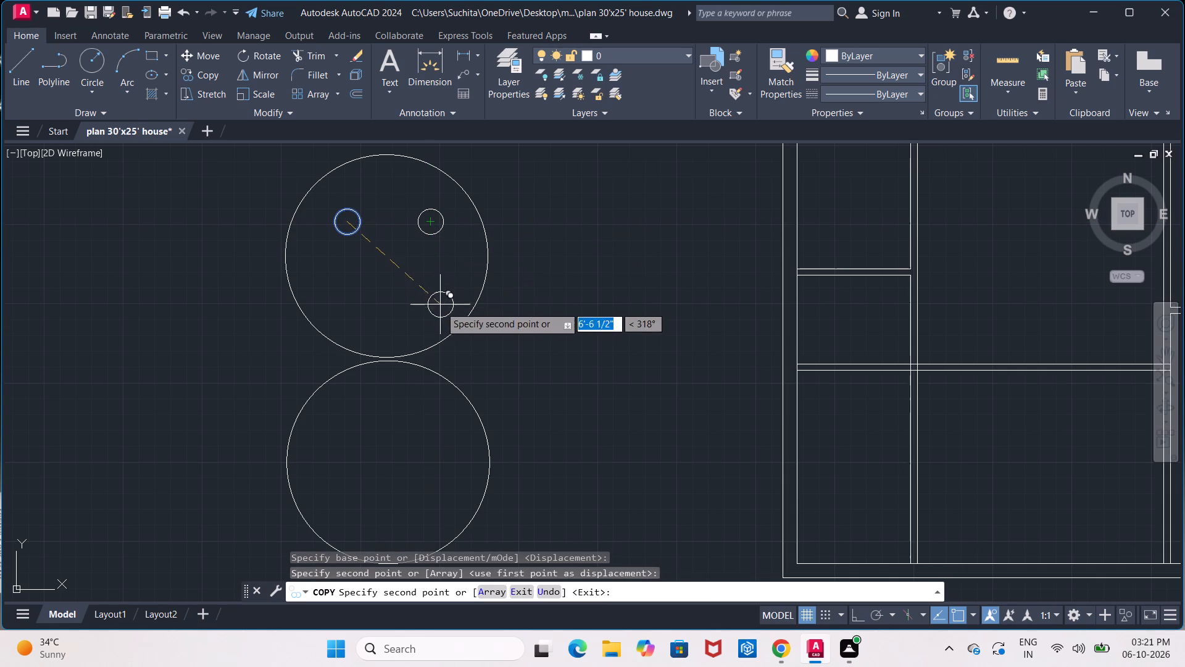
pyautogui.press('Escape')
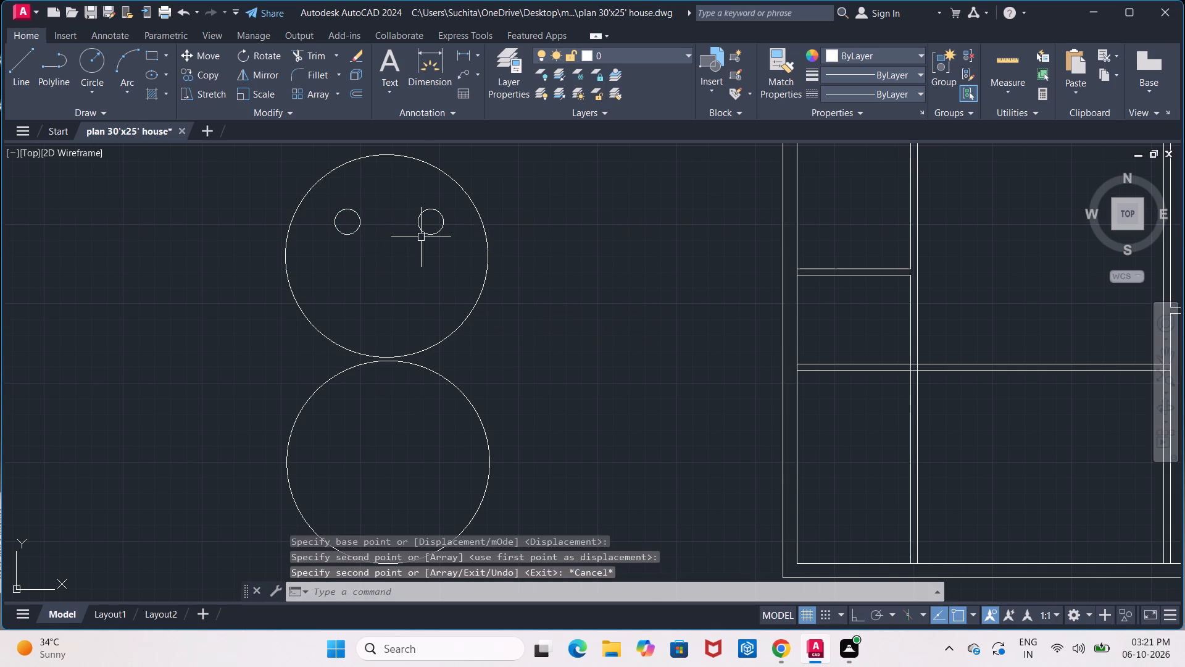
# Draw a circle of 4" radius at the center of the upper large circle as the nose.
pyautogui.click(94, 57)
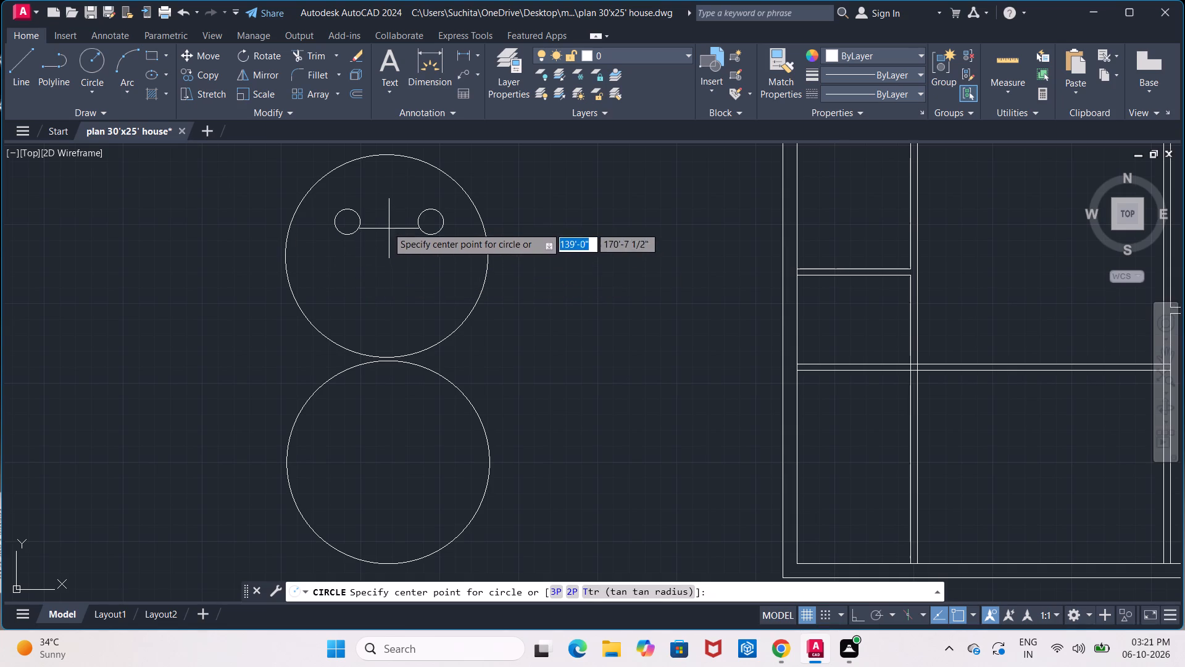
pyautogui.click(388, 258)
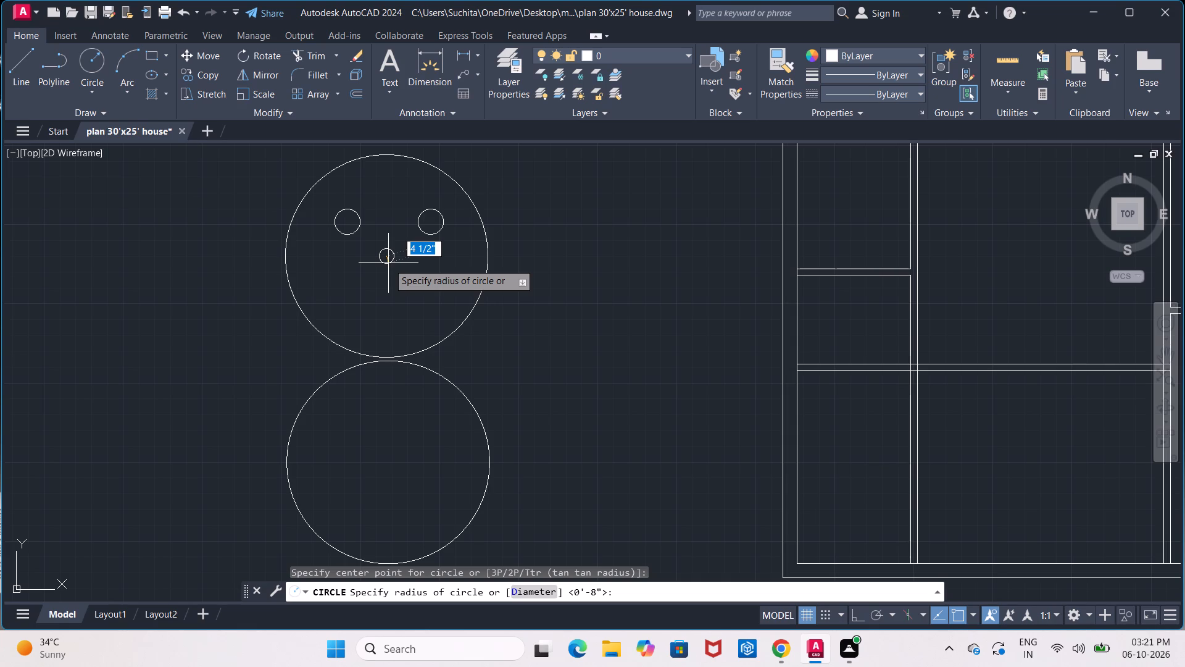
pyautogui.press('4')
pyautogui.hotkey('shift', '"')
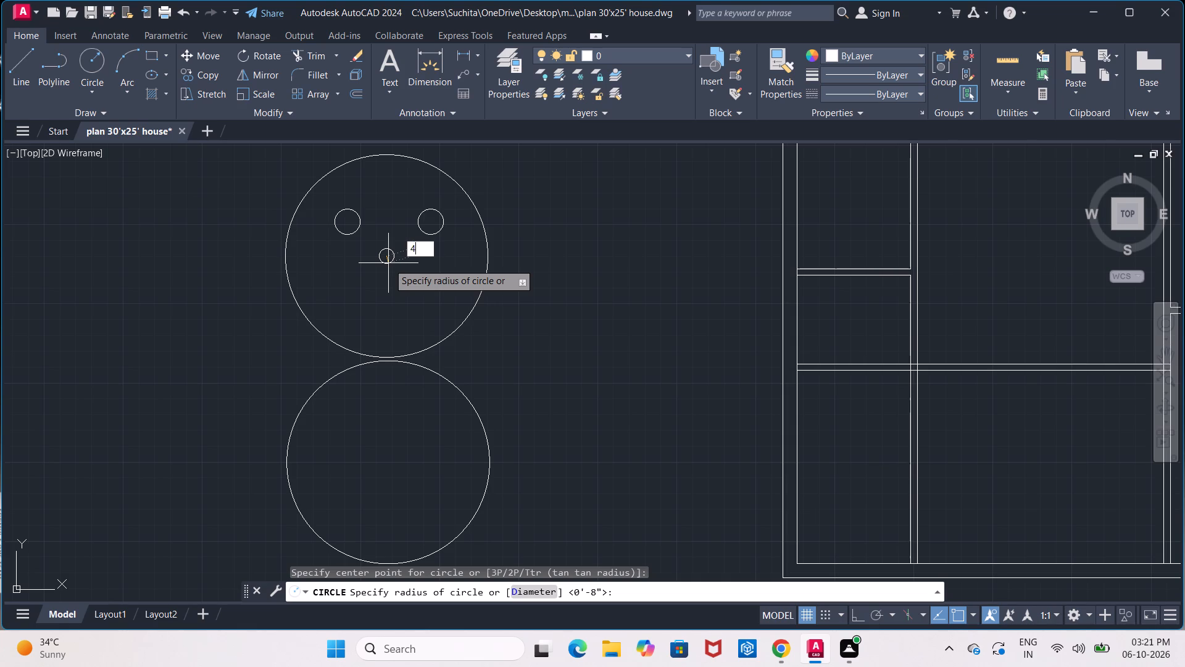
pyautogui.press('Return')
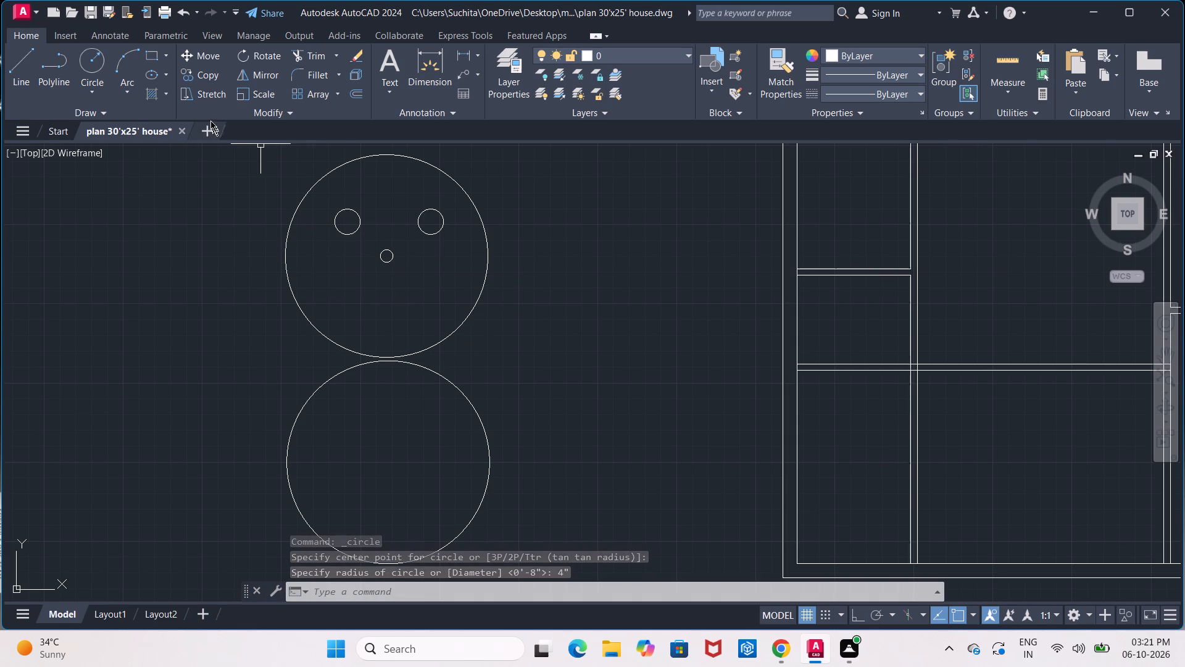
# With Ortho on, draw a 2' horizontal line to the right, starting about 1'-10" directly below the nose circle's center.
pyautogui.click(21, 67)
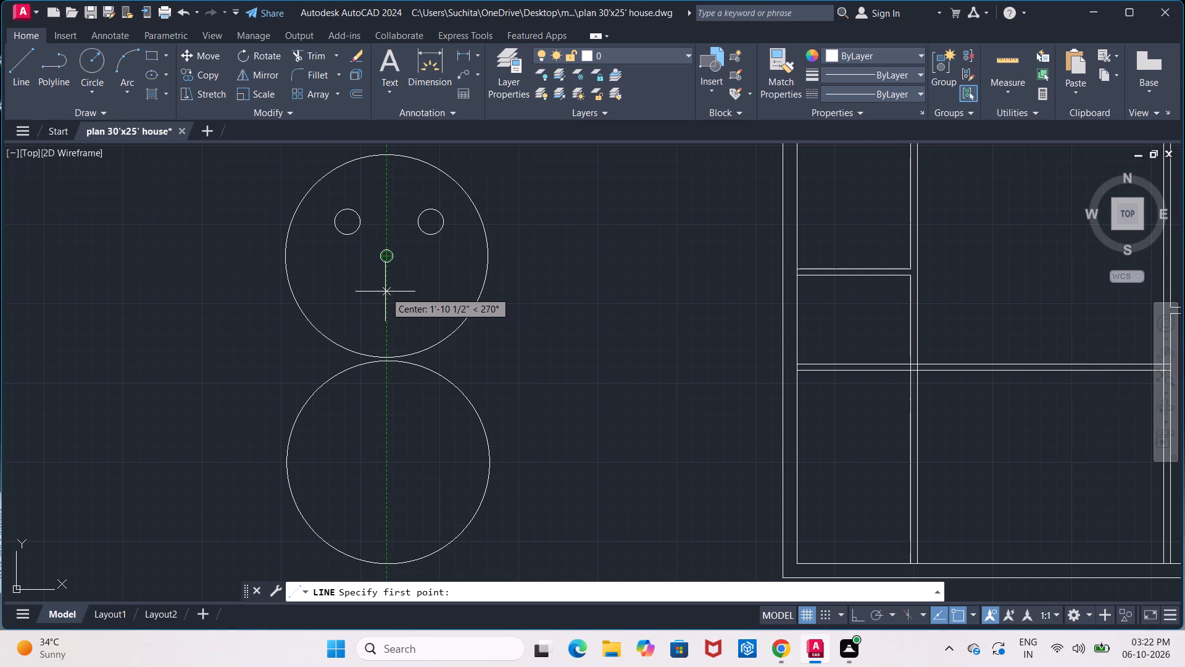
pyautogui.click(386, 292)
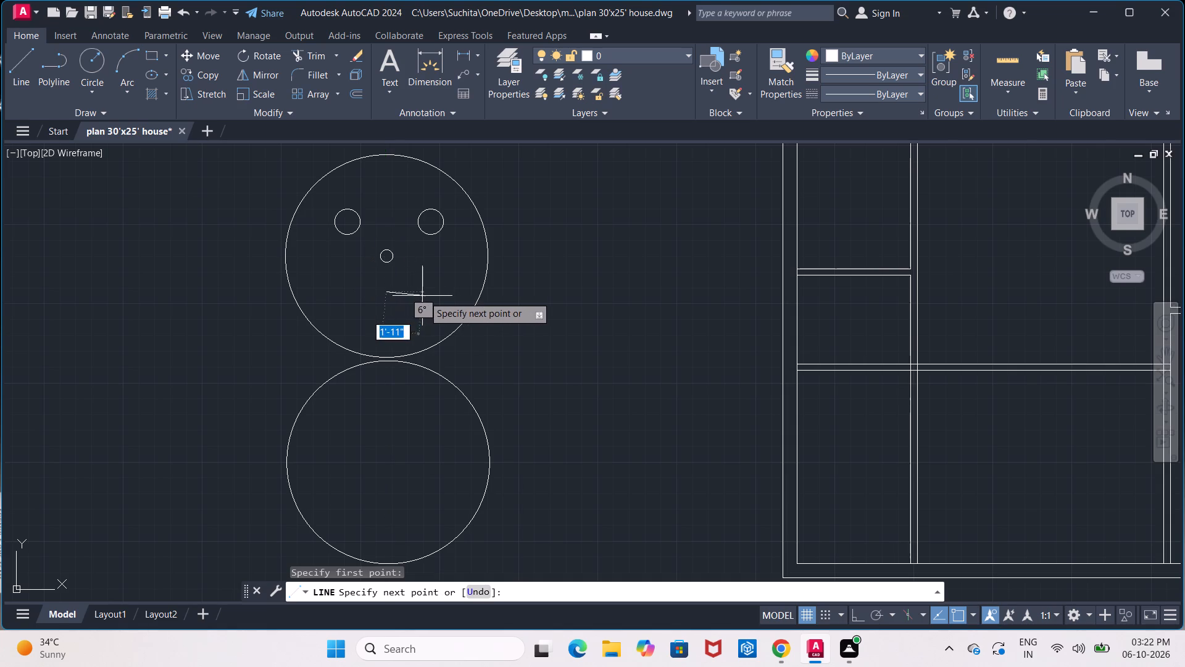
pyautogui.click(860, 619)
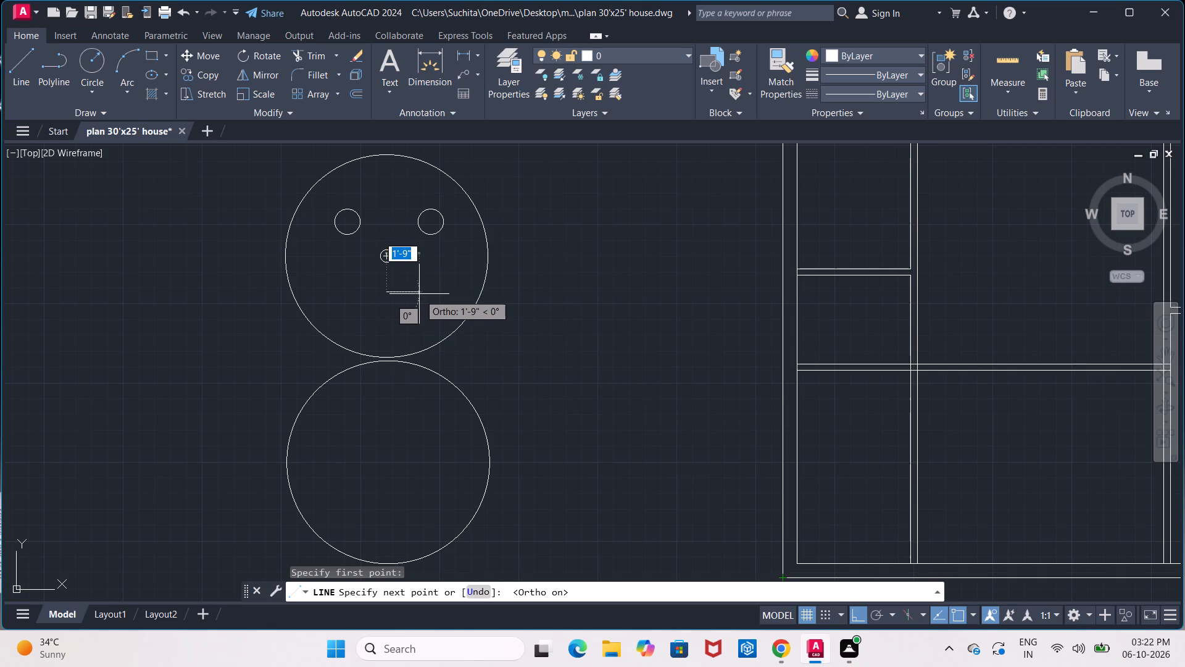
pyautogui.press('2')
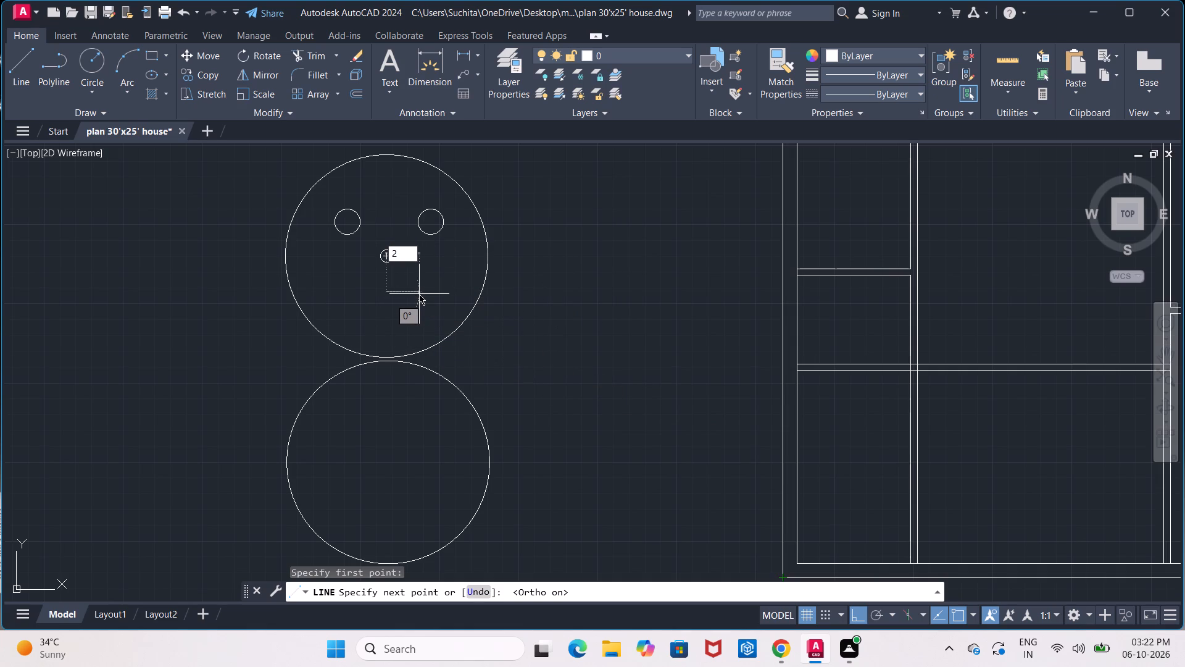
pyautogui.press("'")
pyautogui.press('Return')
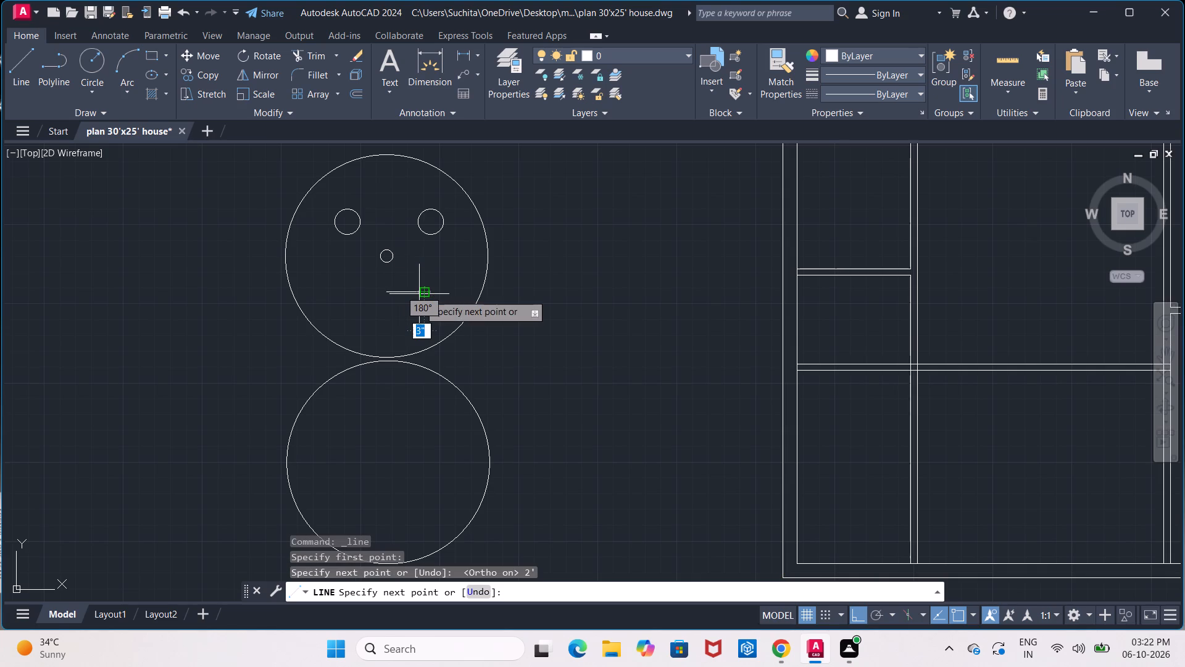
pyautogui.press('Escape')
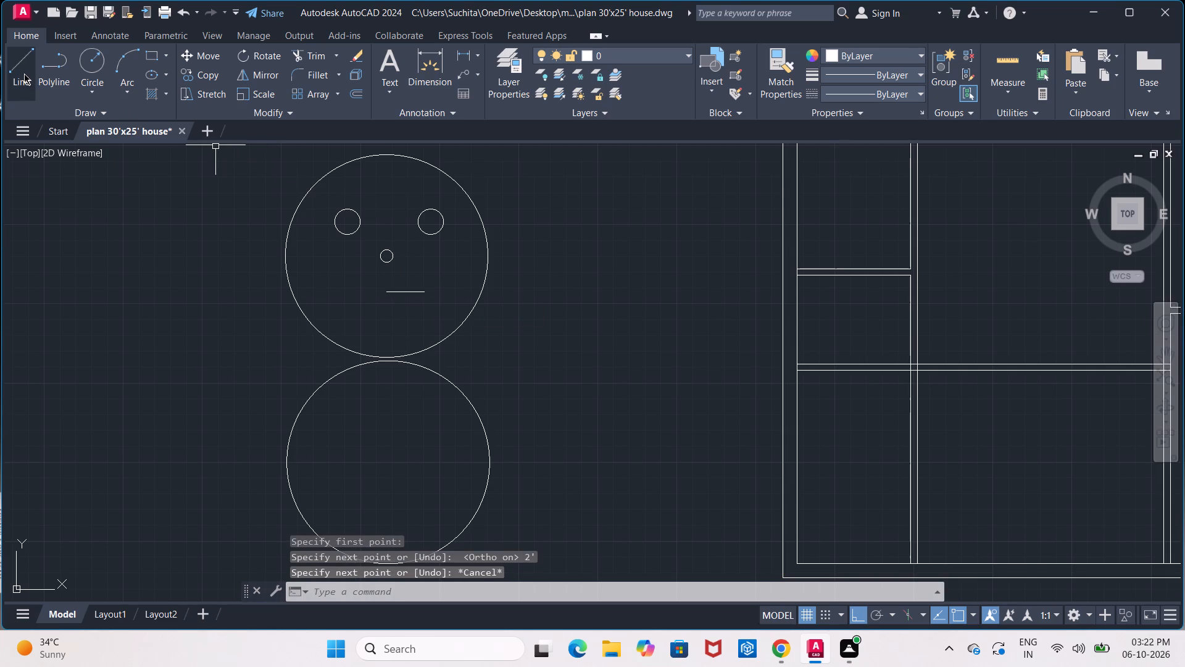
# Stretch the mouth line's left endpoint 2' to the left, making the line symmetric below the nose.
pyautogui.click(401, 290)
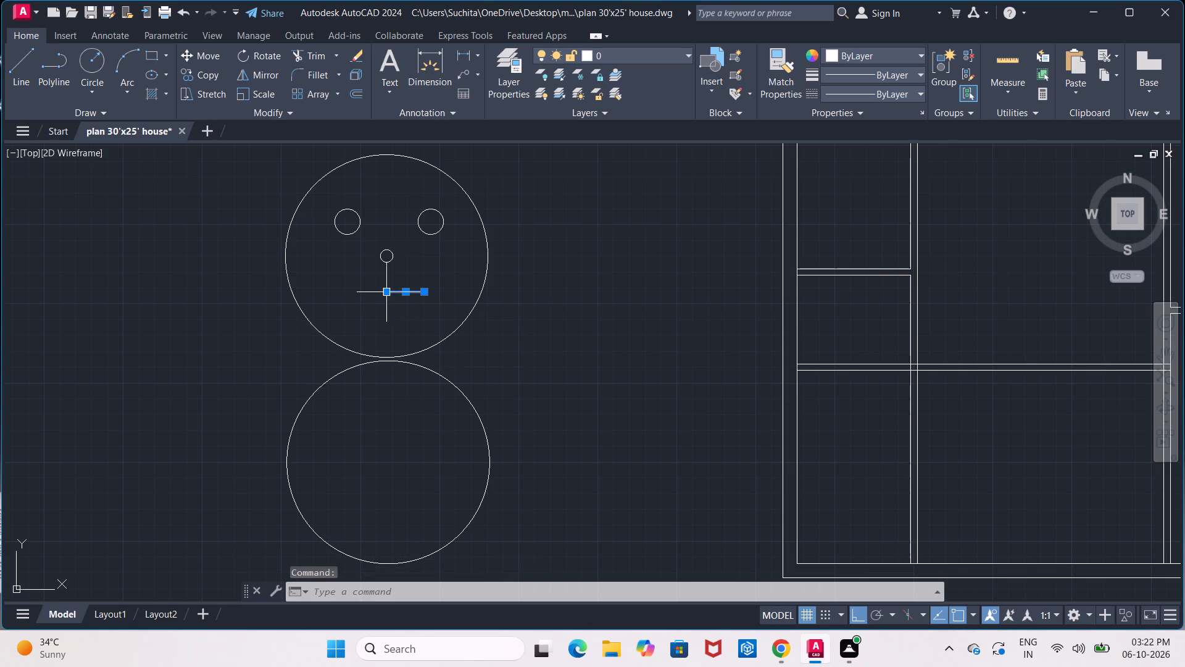
pyautogui.click(384, 293)
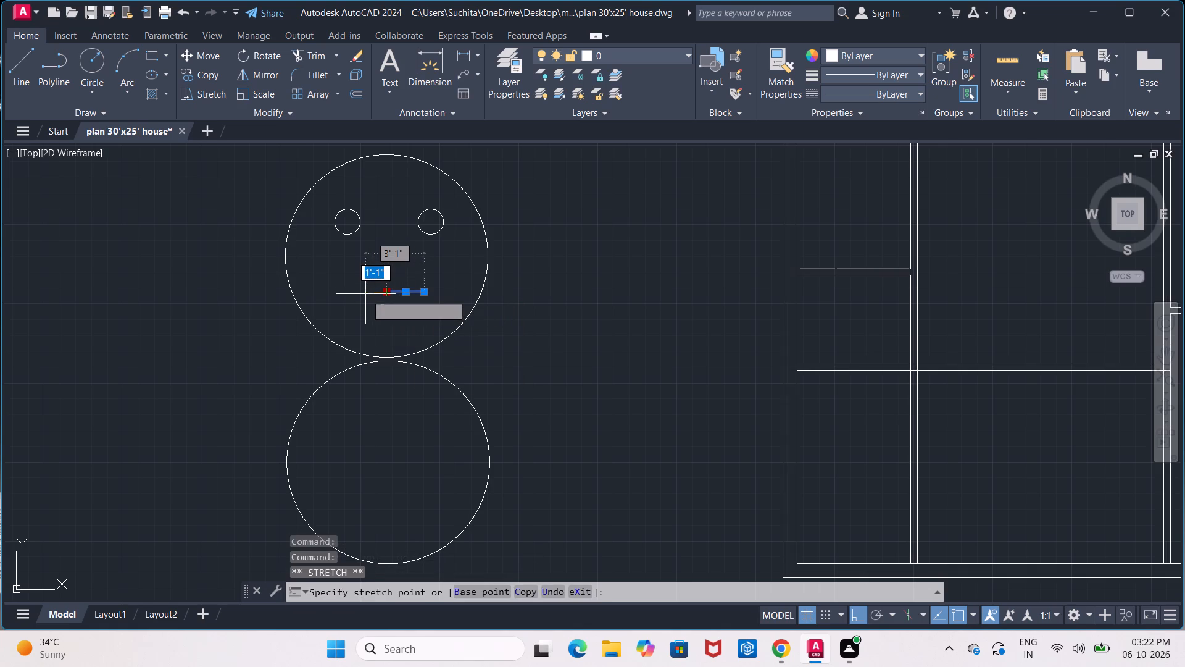
pyautogui.press('2')
pyautogui.press("'")
pyautogui.press('Return')
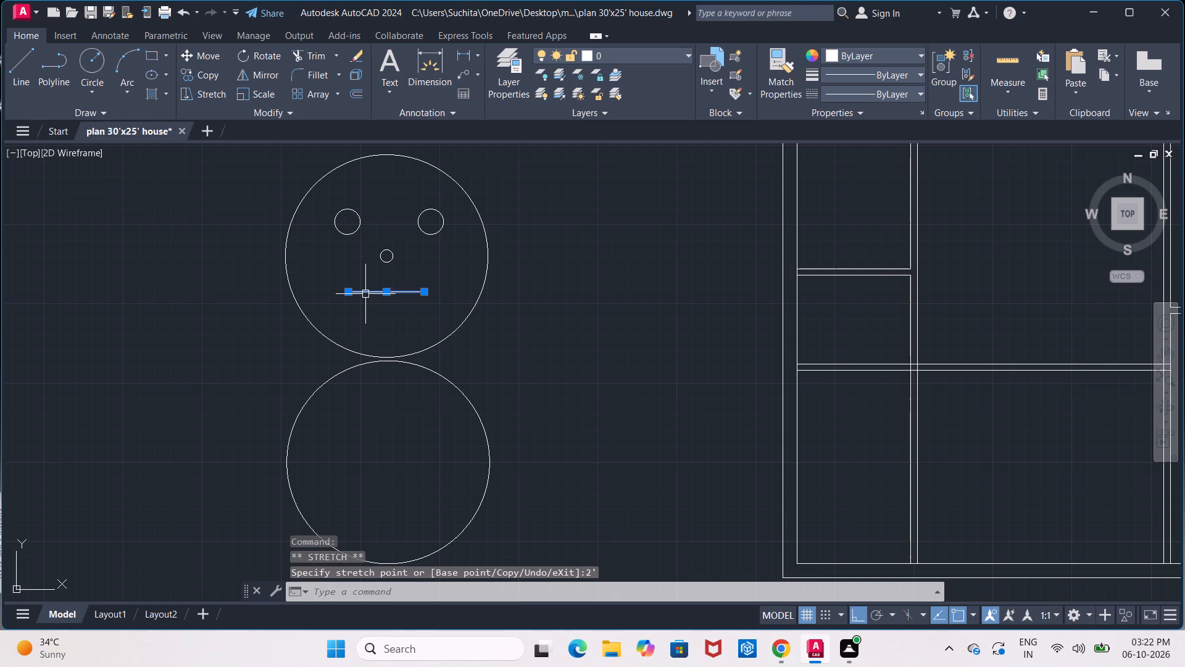
pyautogui.click(385, 322)
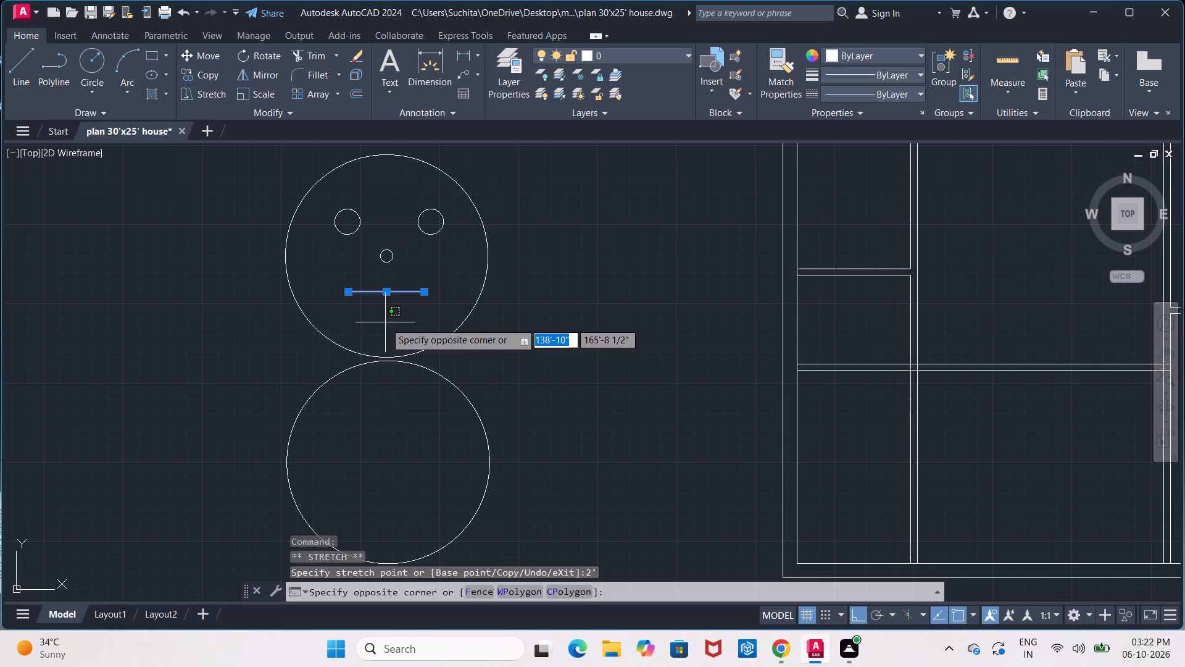
pyautogui.press('Escape')
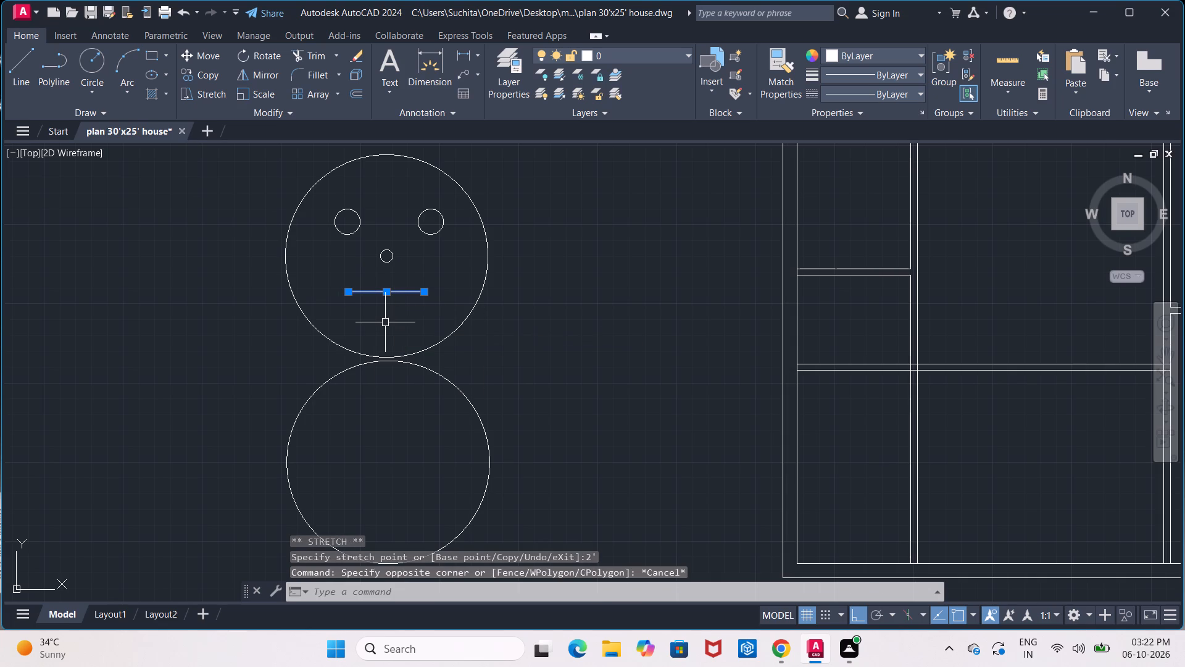
pyautogui.click(434, 277)
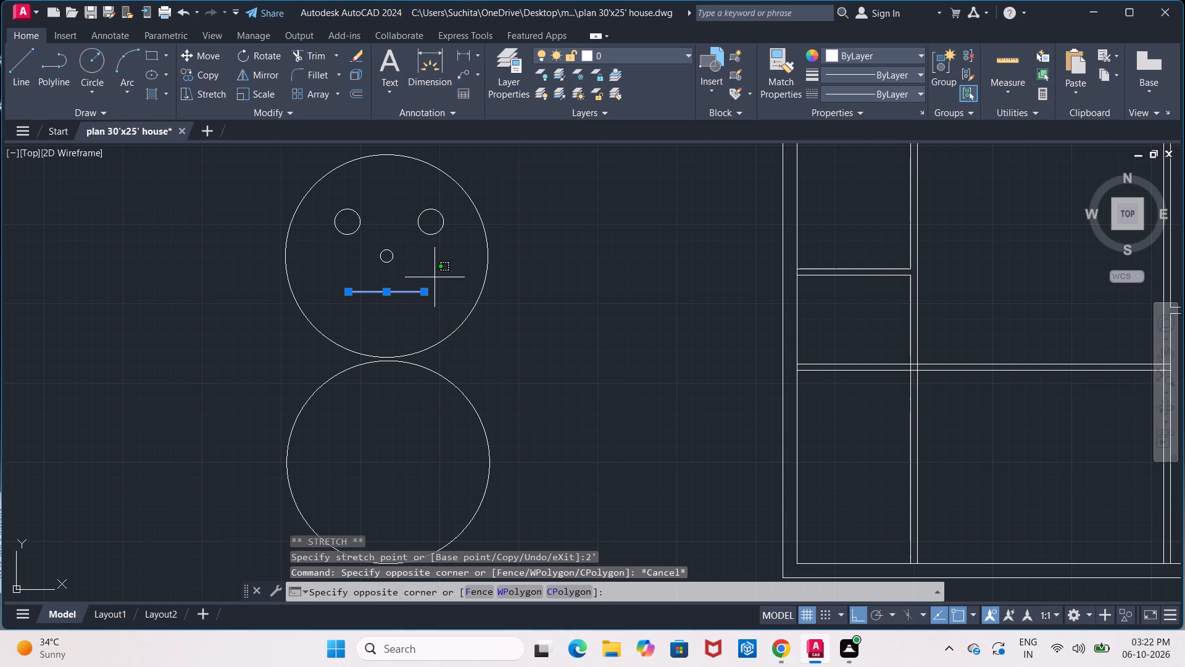
pyautogui.press('Escape')
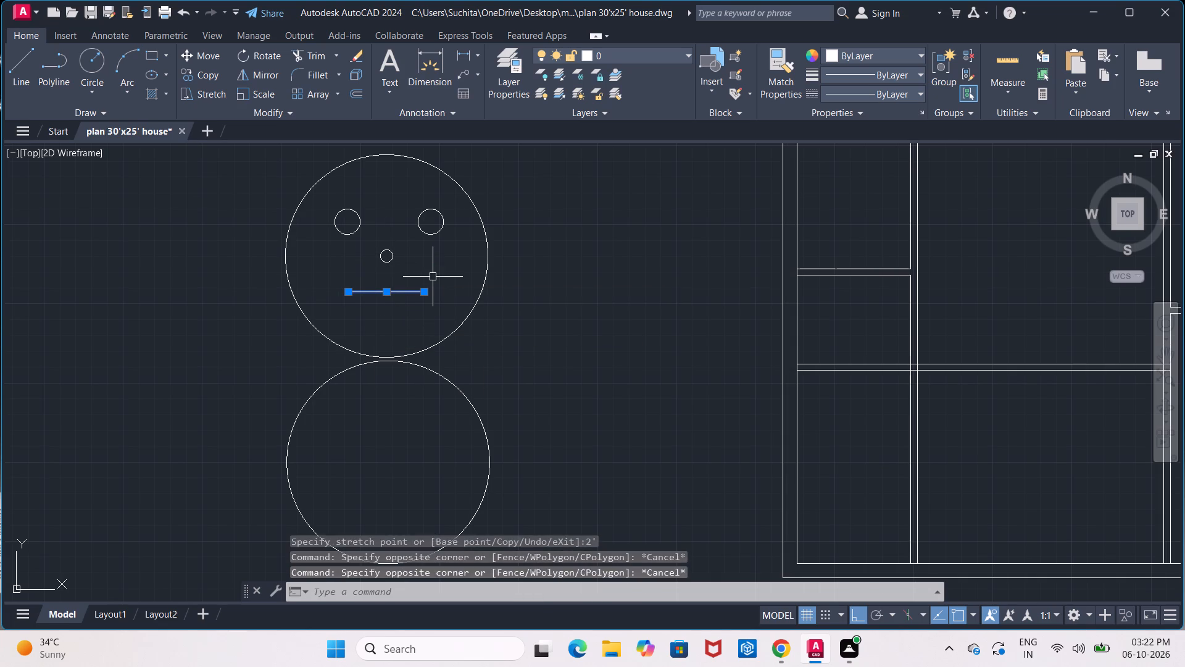
pyautogui.press('Escape')
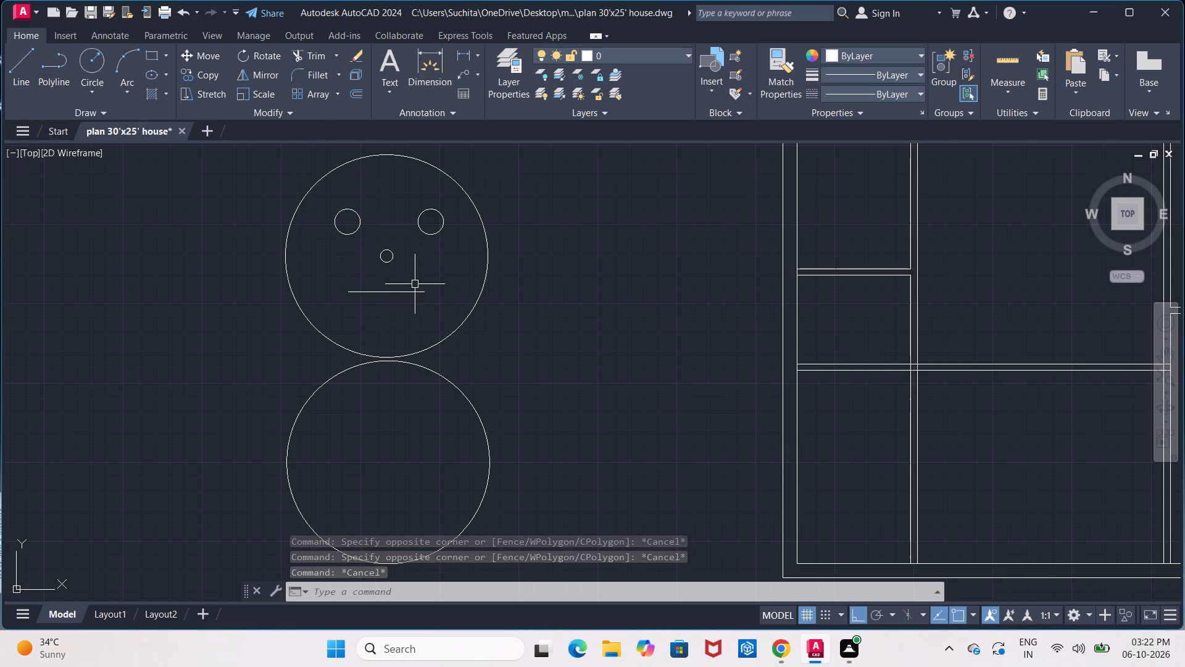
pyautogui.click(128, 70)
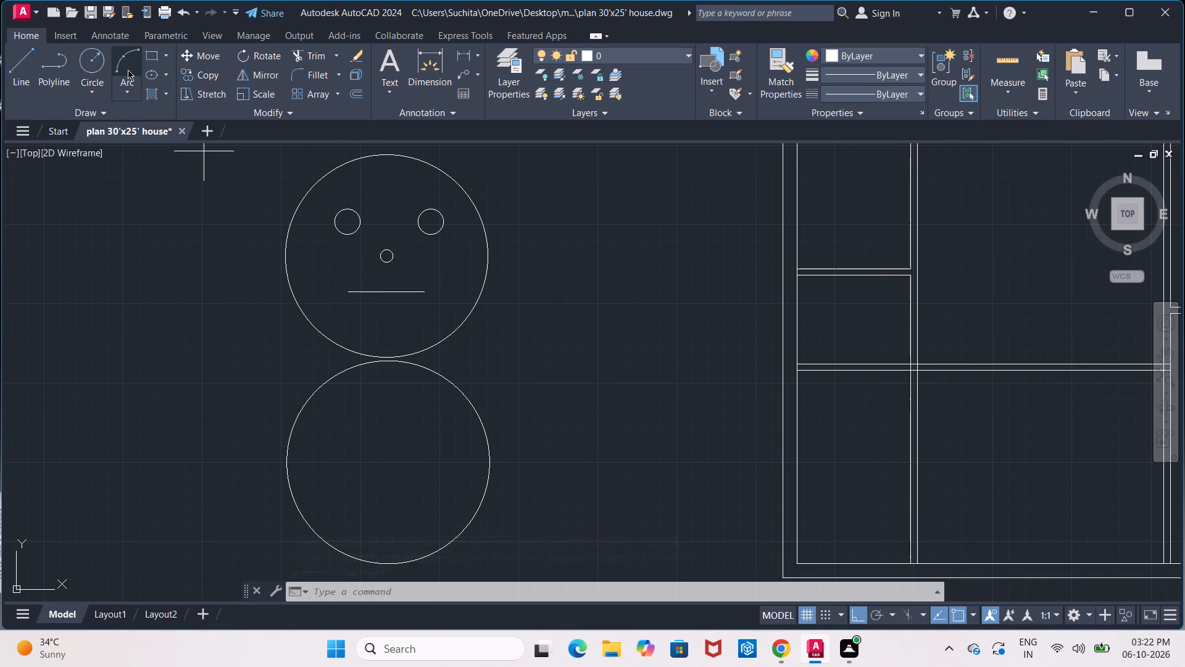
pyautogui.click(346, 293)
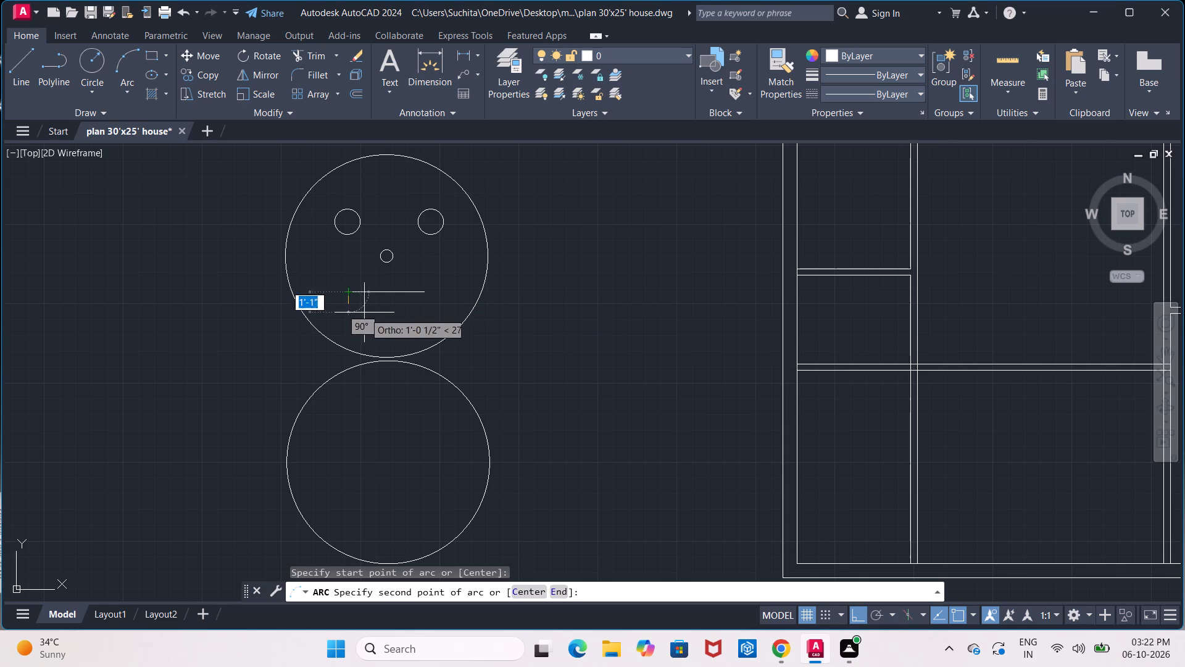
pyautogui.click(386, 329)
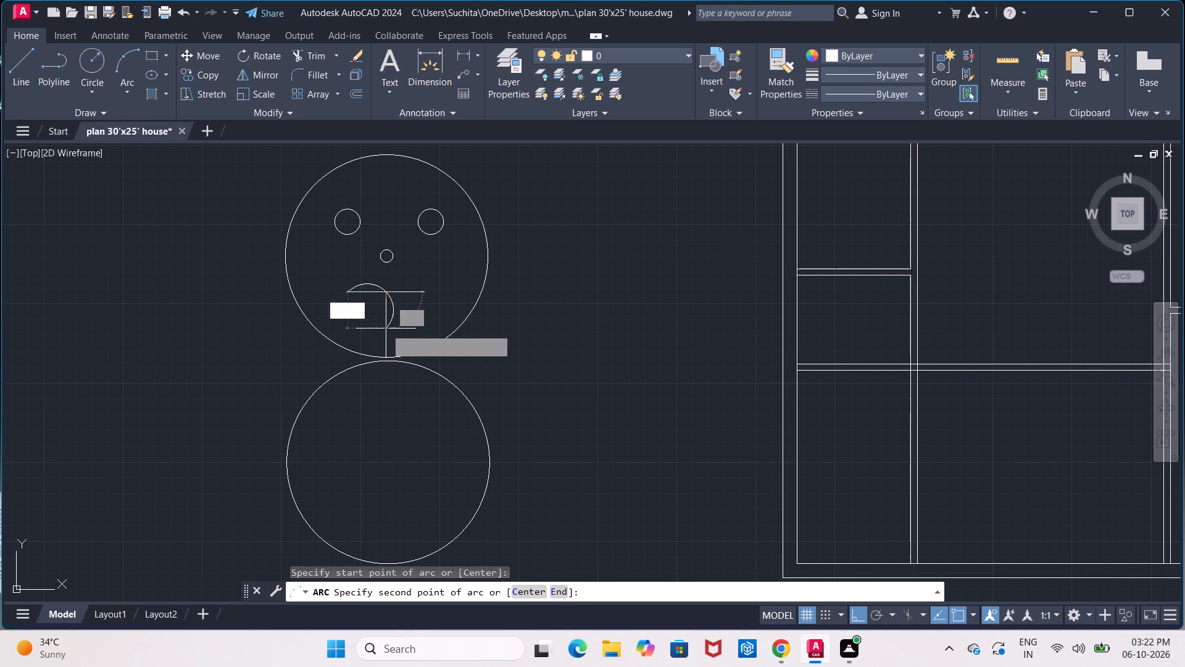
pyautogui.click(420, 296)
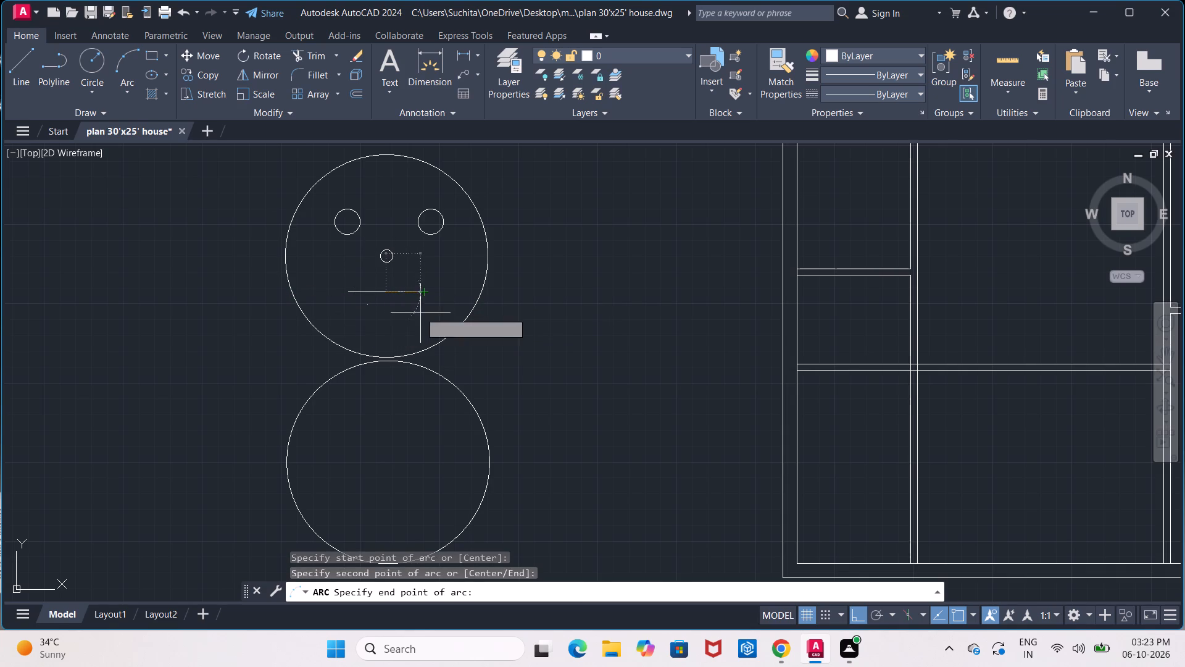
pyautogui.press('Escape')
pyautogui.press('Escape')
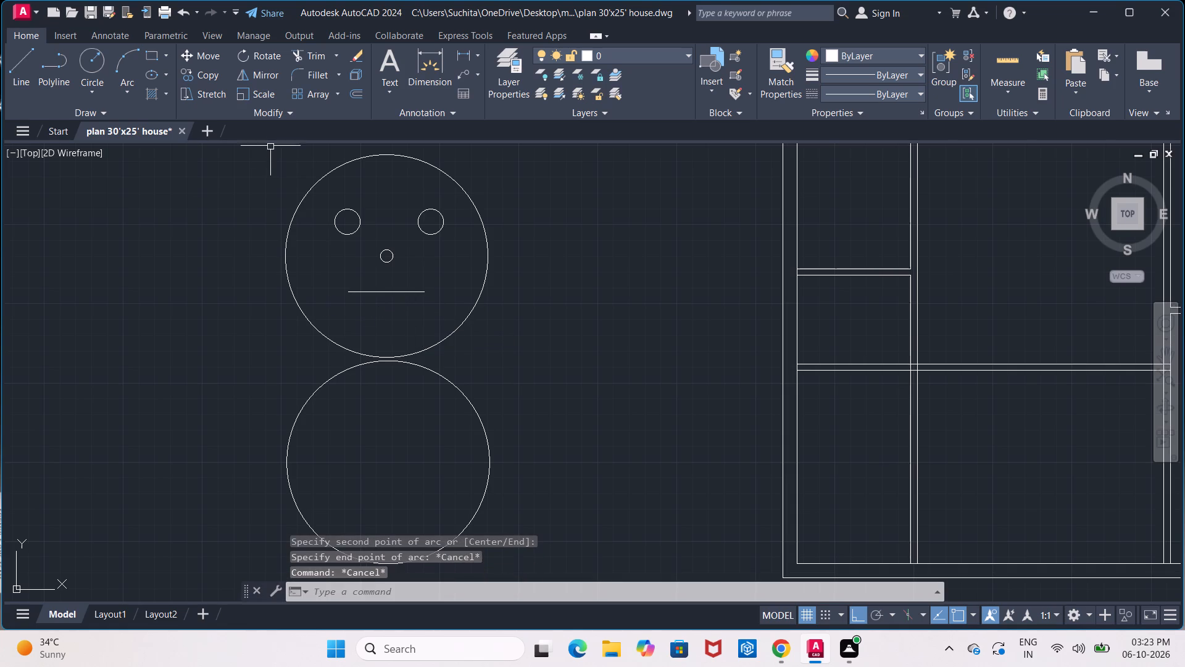
# With Ortho off, draw a Start, End, Angle arc below the mouth line between its endpoints, with an included angle of about 166°.
pyautogui.click(123, 91)
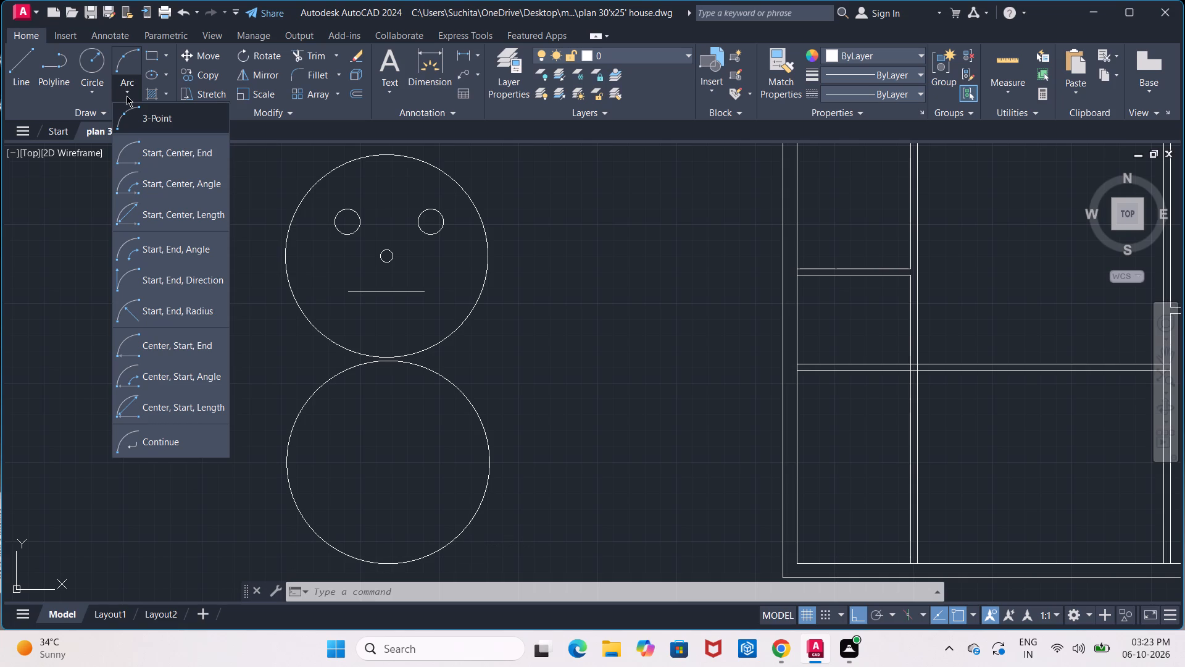
pyautogui.click(154, 251)
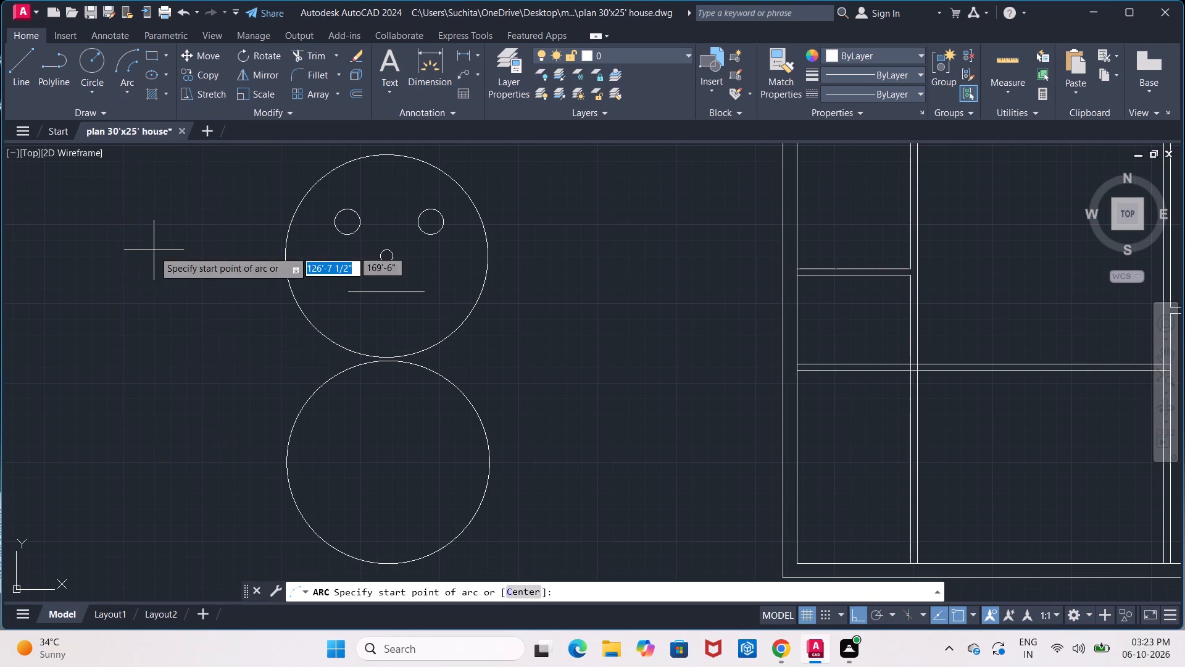
pyautogui.click(352, 295)
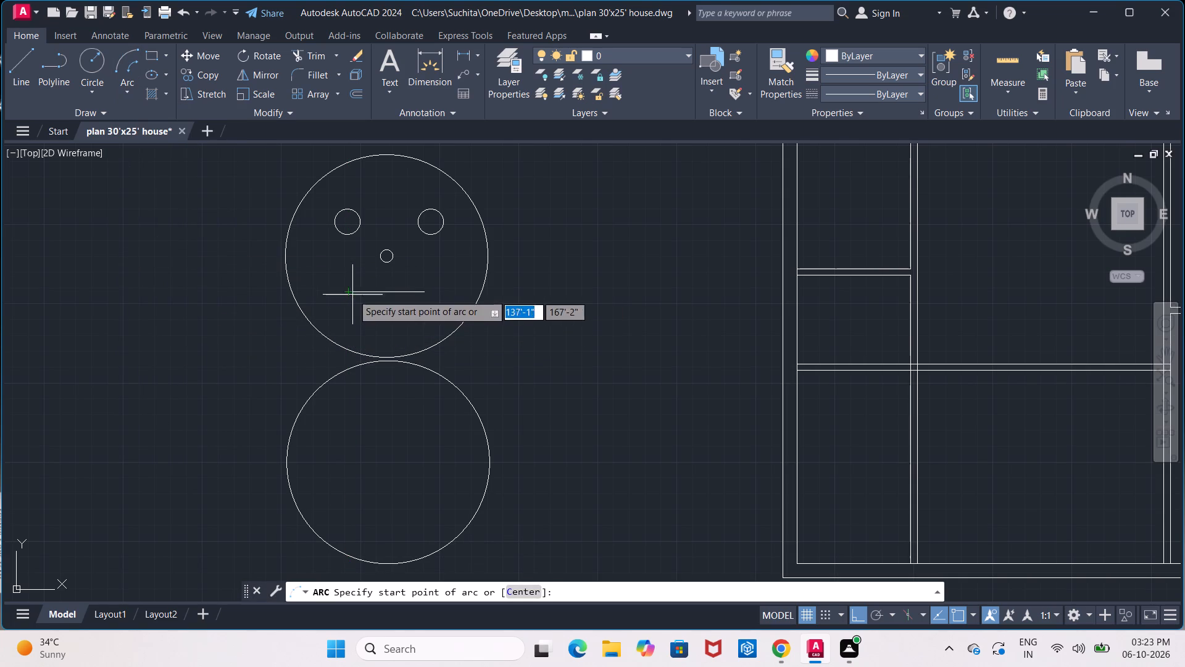
pyautogui.click(426, 293)
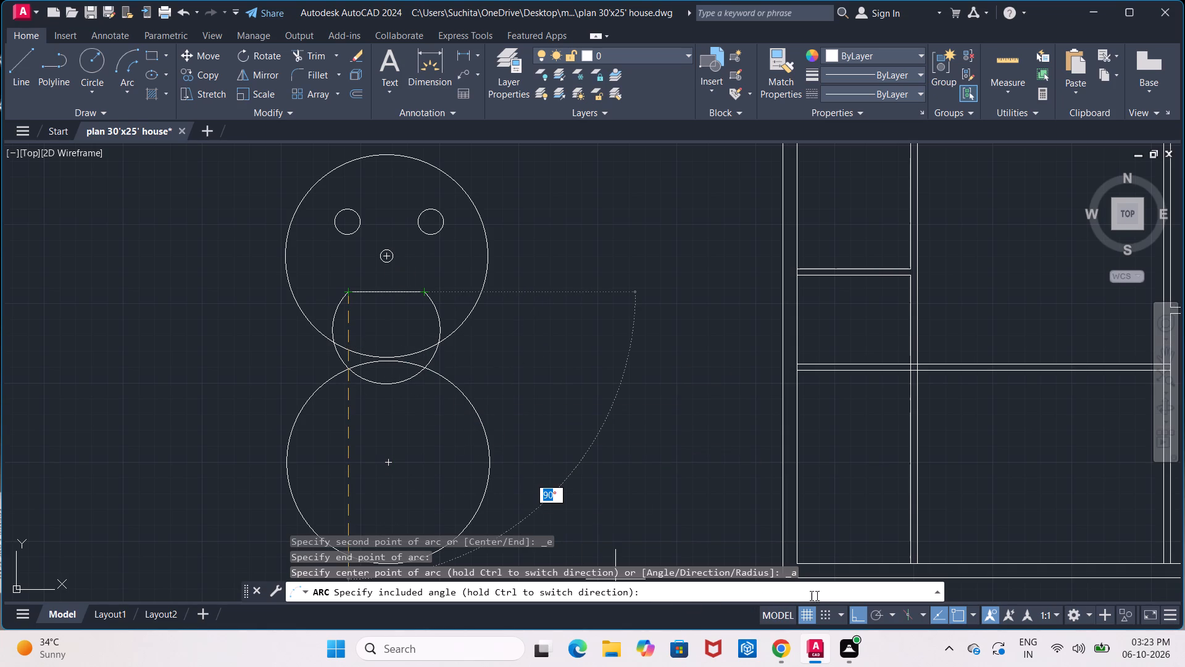
pyautogui.click(860, 617)
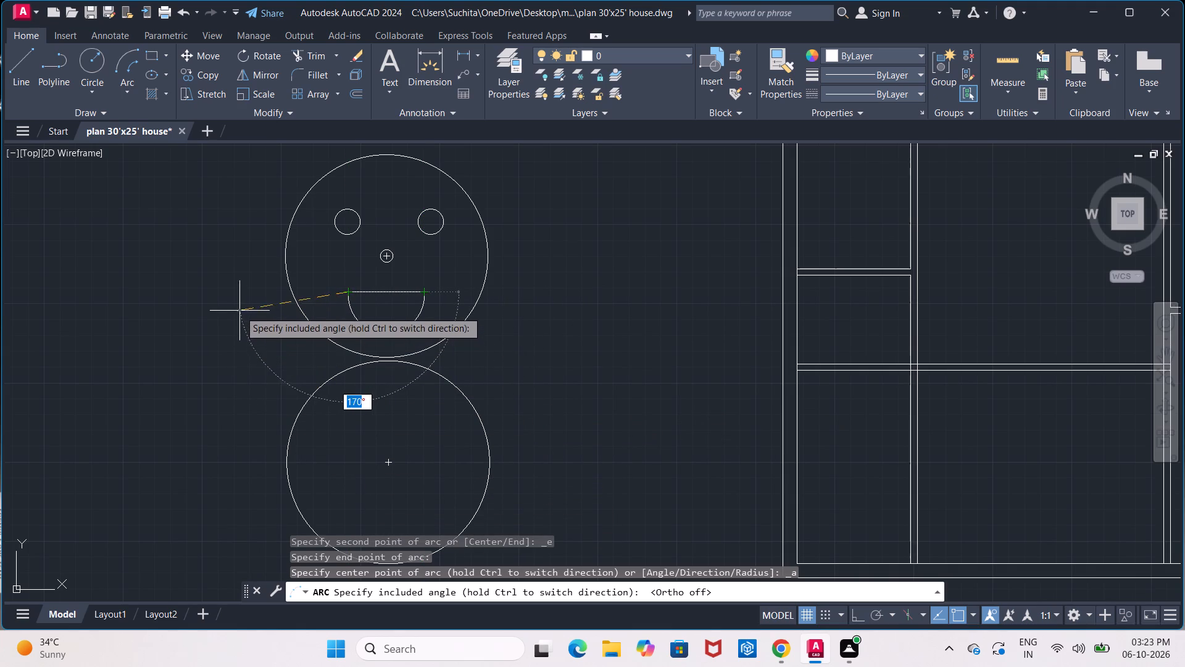
pyautogui.click(224, 260)
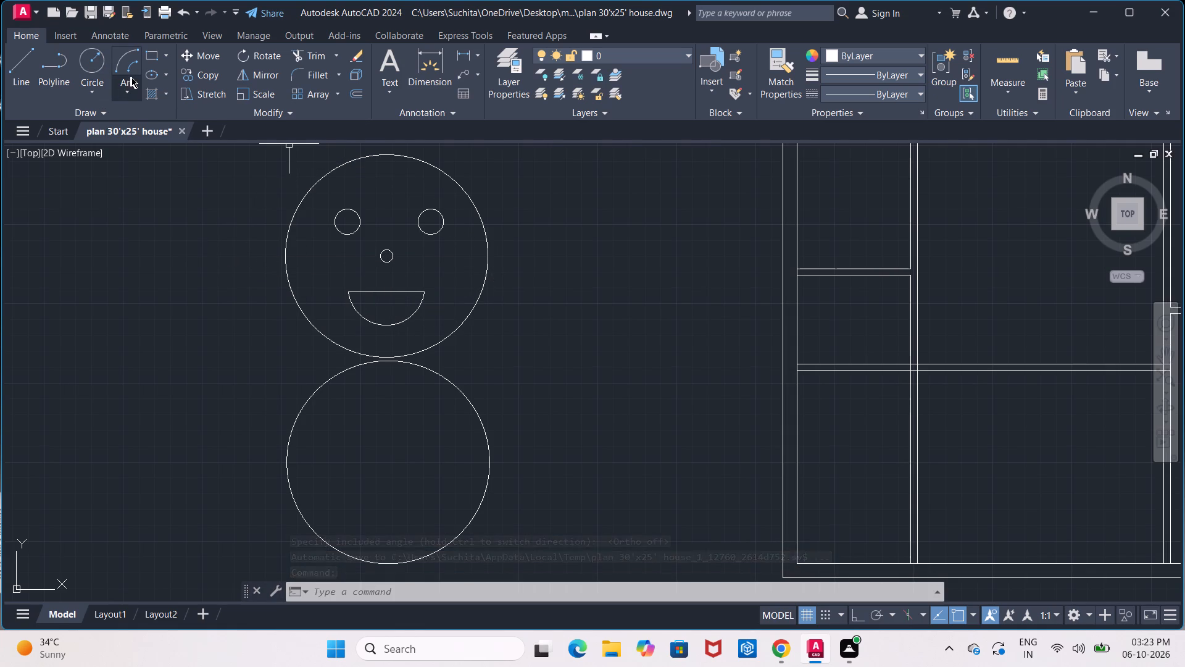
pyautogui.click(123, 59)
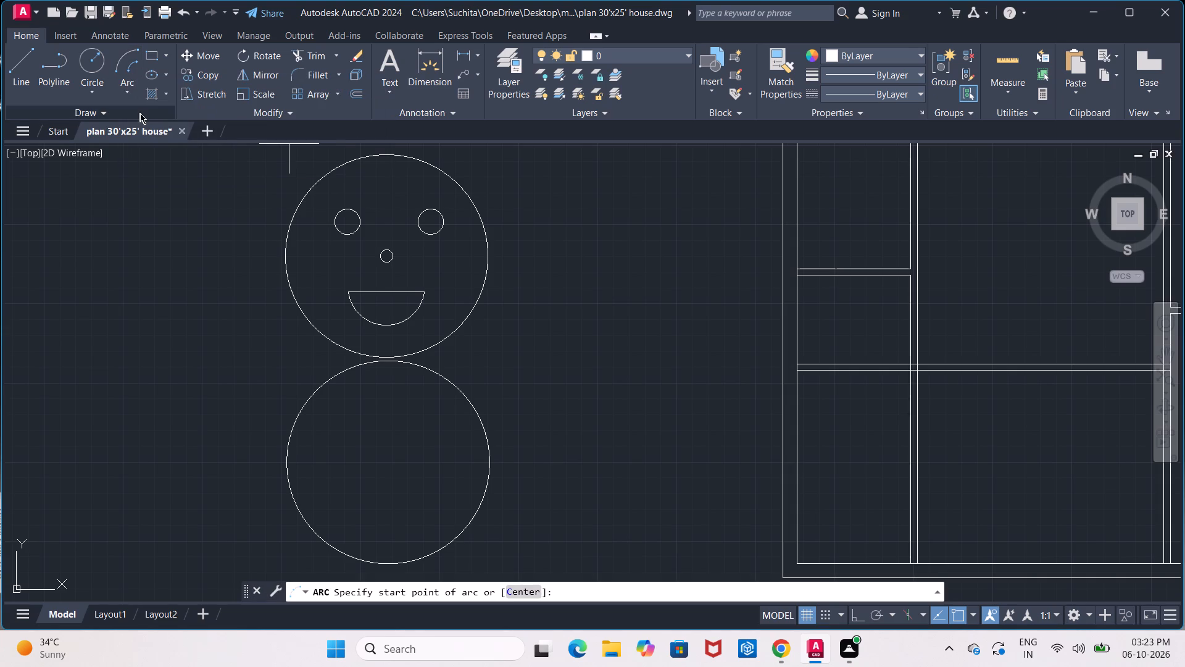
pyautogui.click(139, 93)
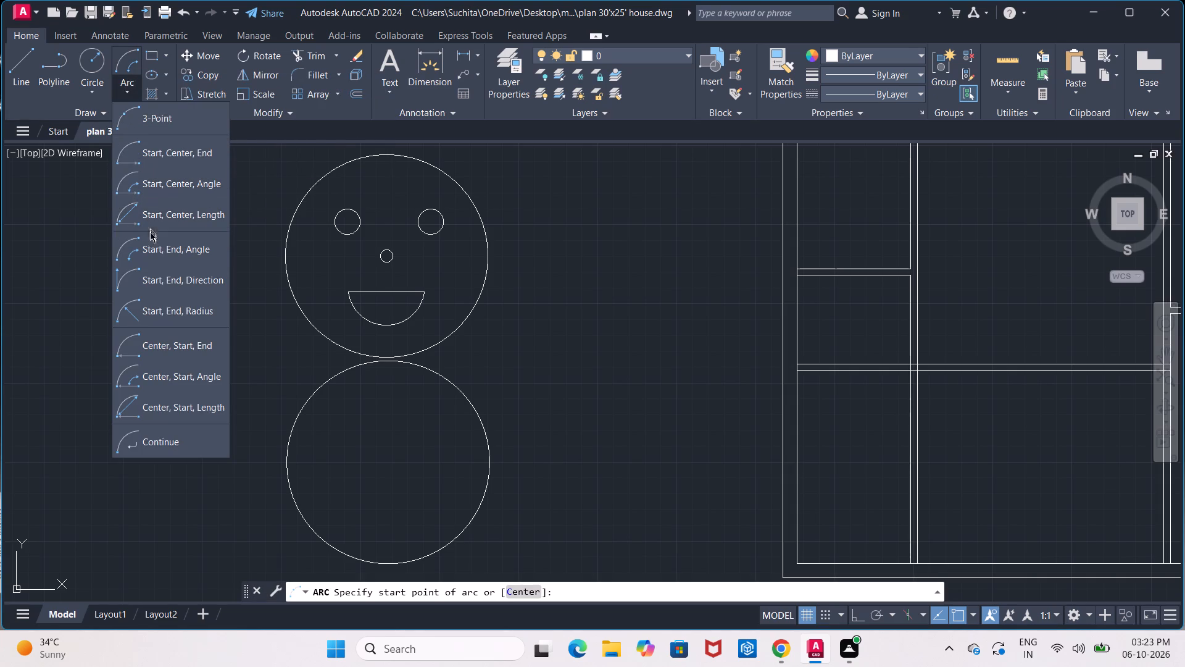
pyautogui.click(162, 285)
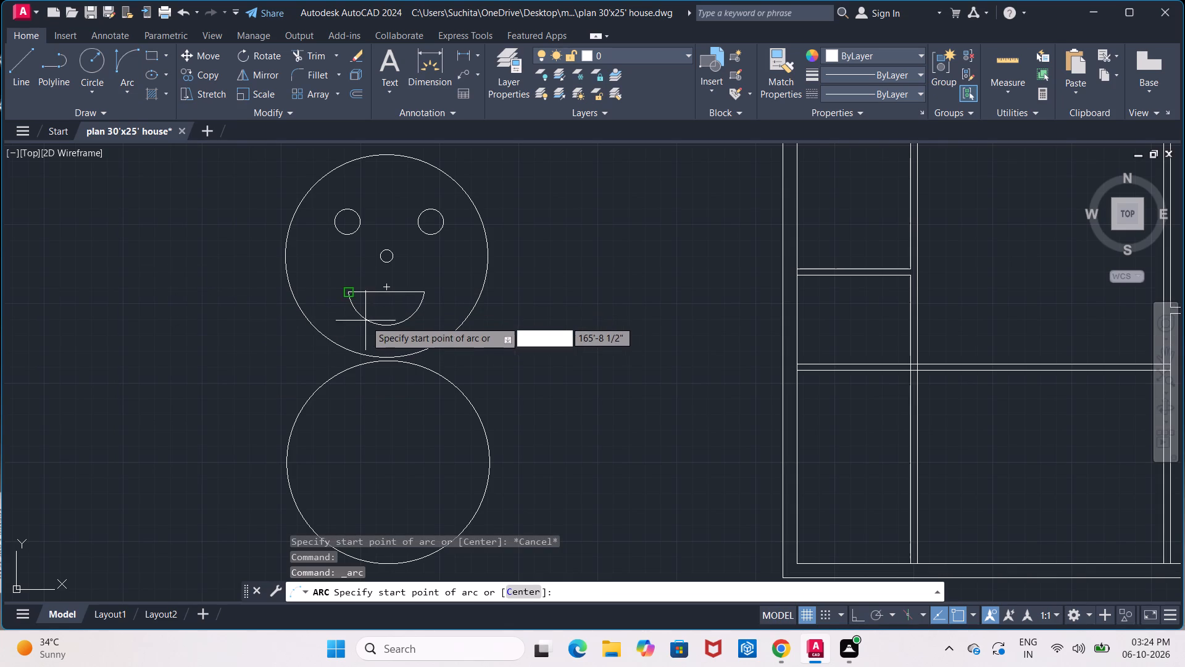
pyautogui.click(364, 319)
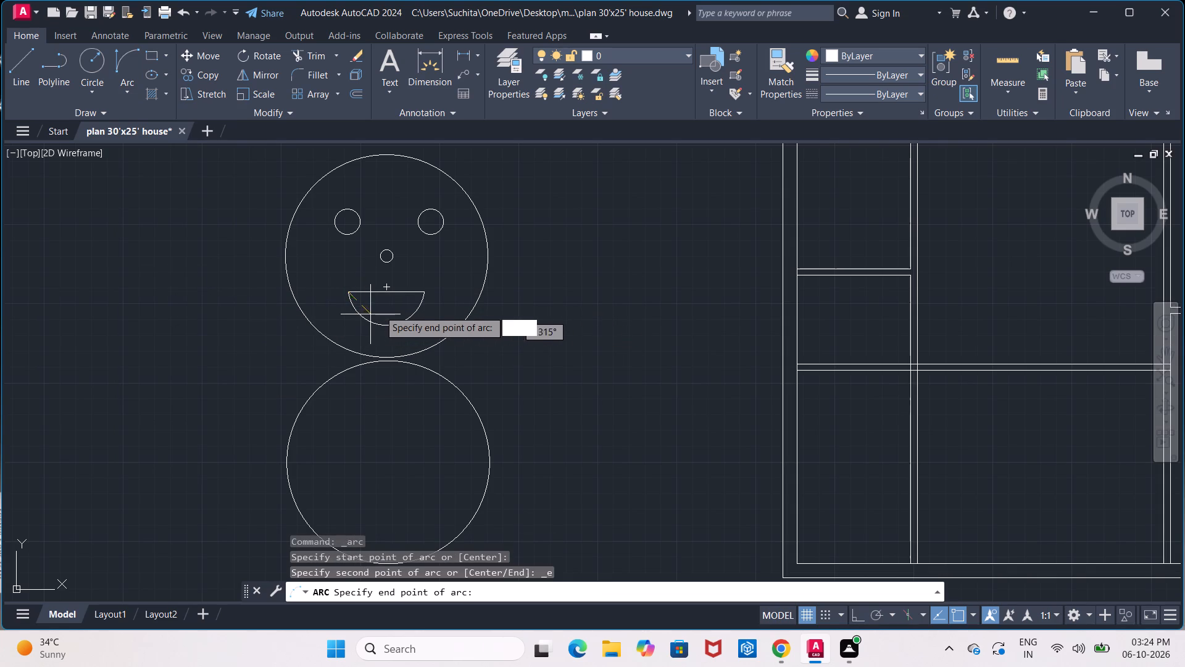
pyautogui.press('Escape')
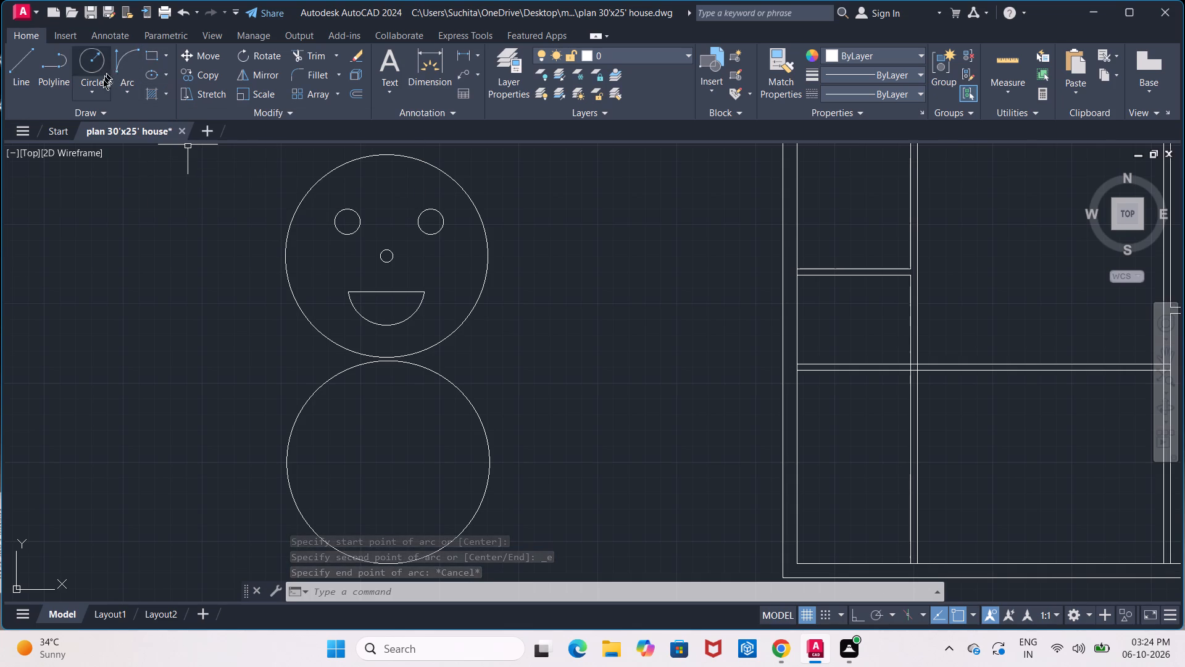
# Draw a Center, Start, End arc above the mouth line, centered at the smile arc's lowest point and joining the line's right and left endpoints.
pyautogui.click(120, 90)
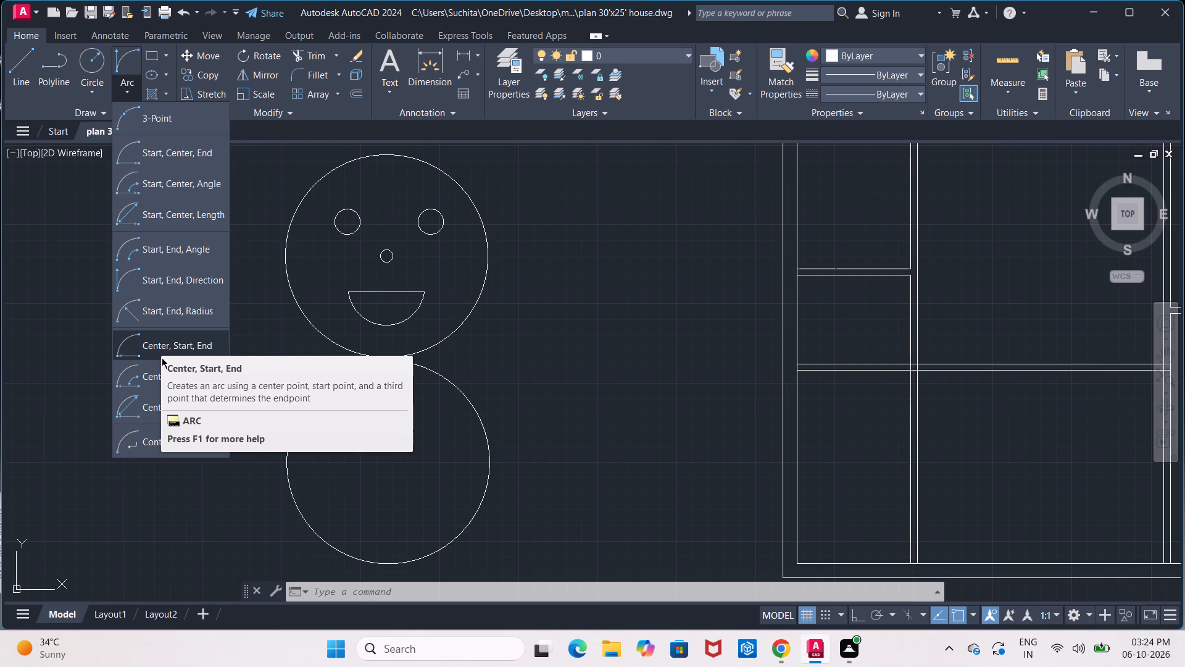
pyautogui.click(164, 350)
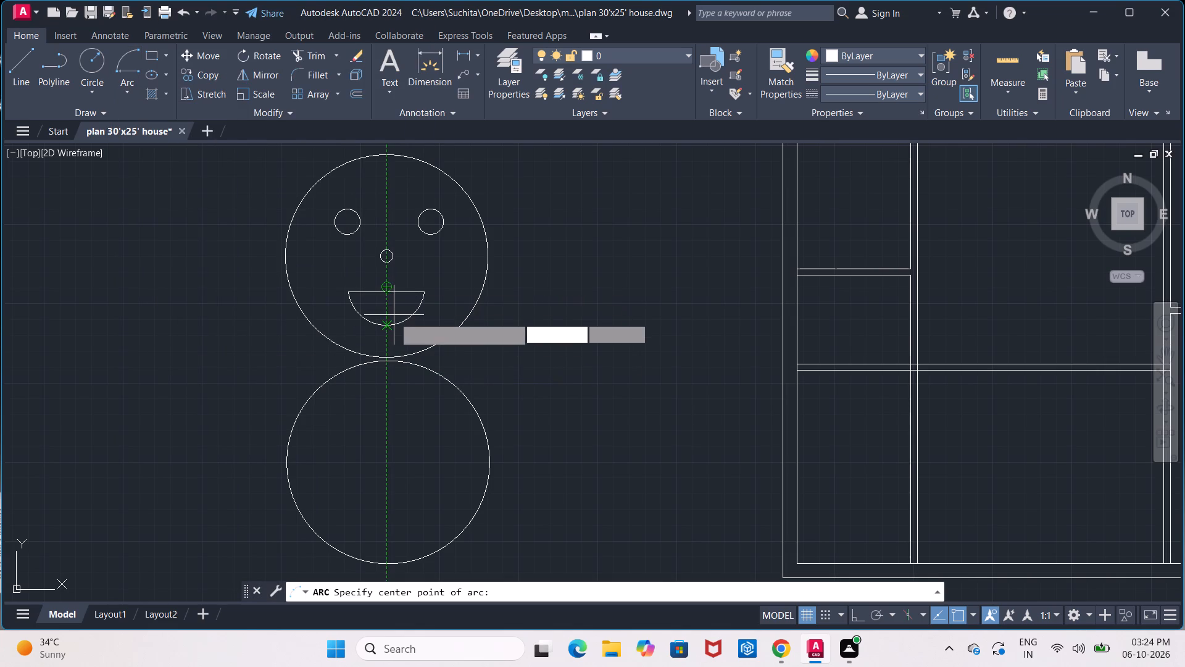
pyautogui.moveTo(388, 322); pyautogui.dragTo(389, 312)
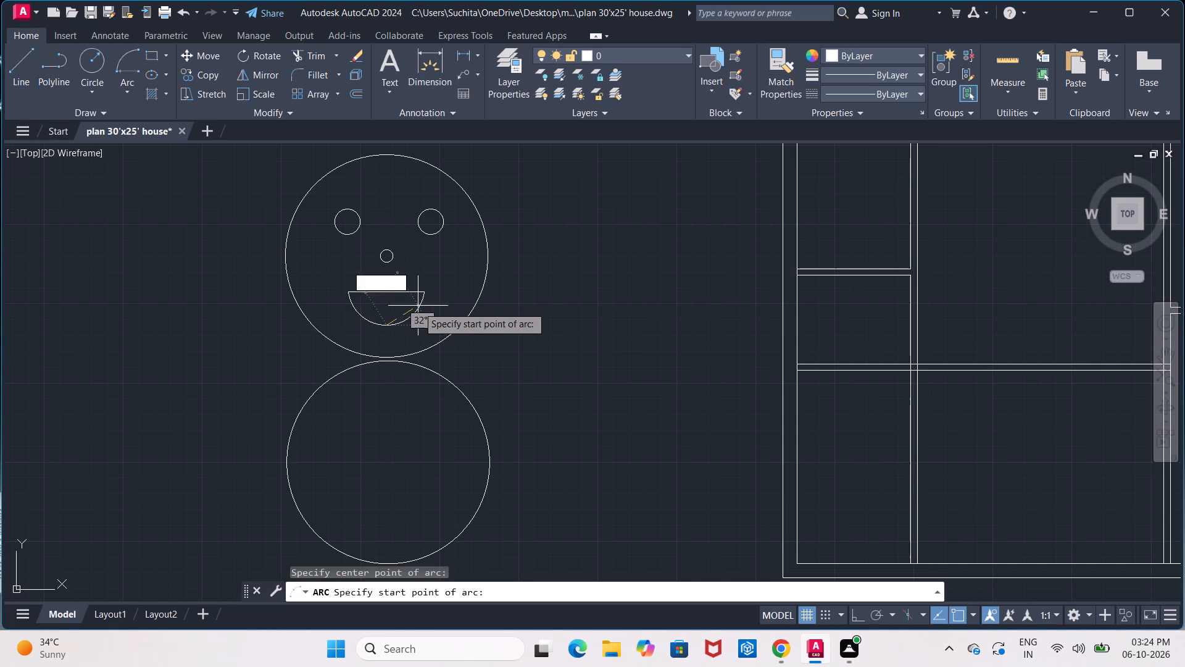
pyautogui.click(416, 311)
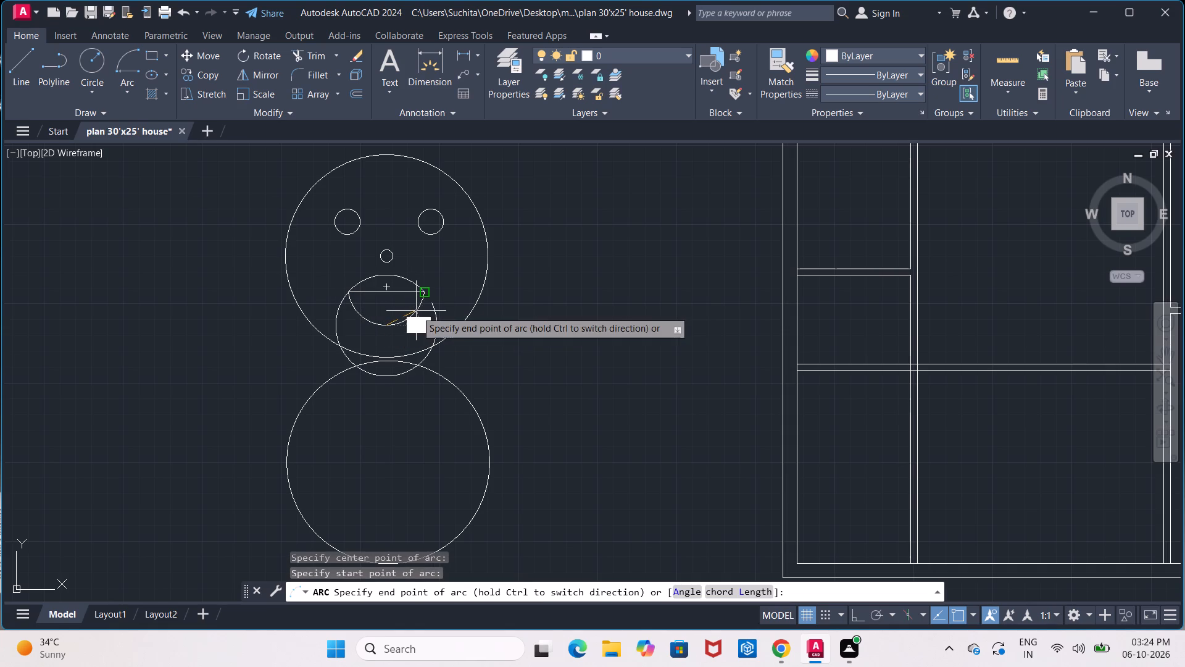
pyautogui.click(368, 309)
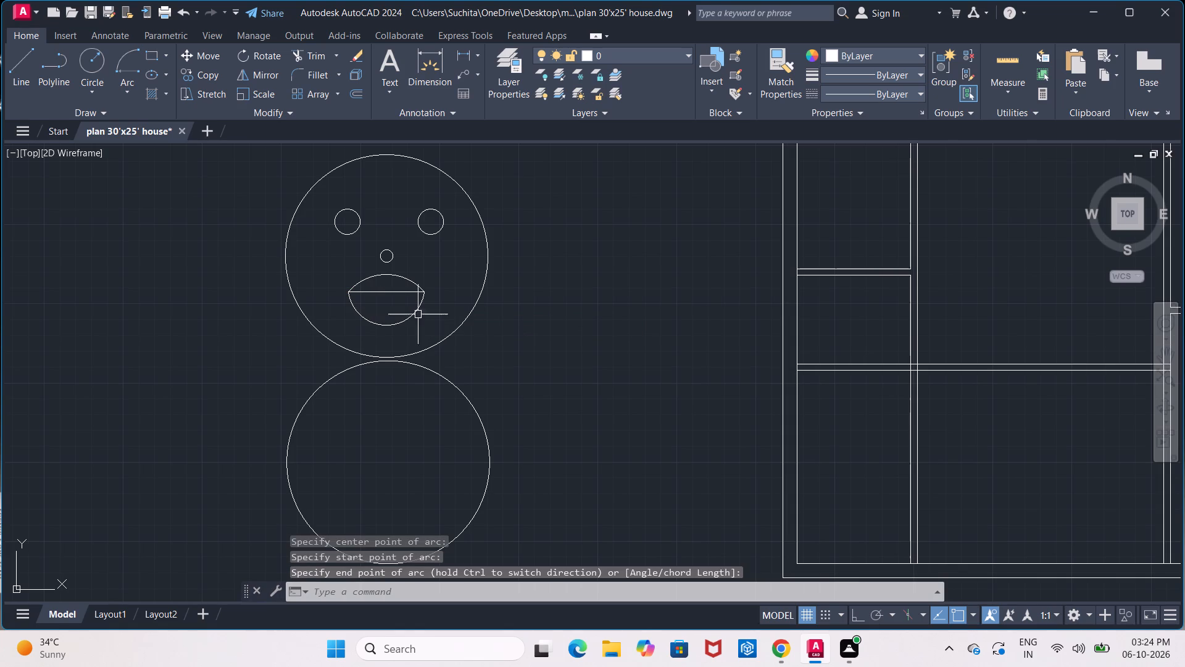
pyautogui.press('Escape')
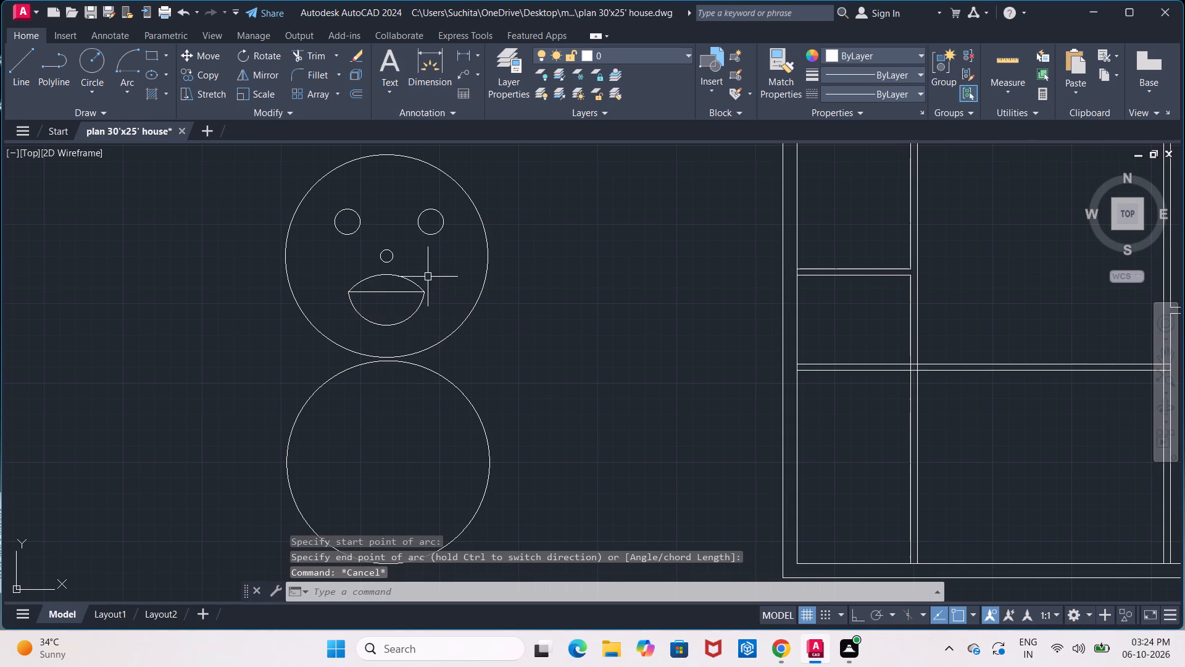
# Copy the arc above the mouth line from its left endpoint to about 9'-4" left, outside the face circle.
pyautogui.click(407, 277)
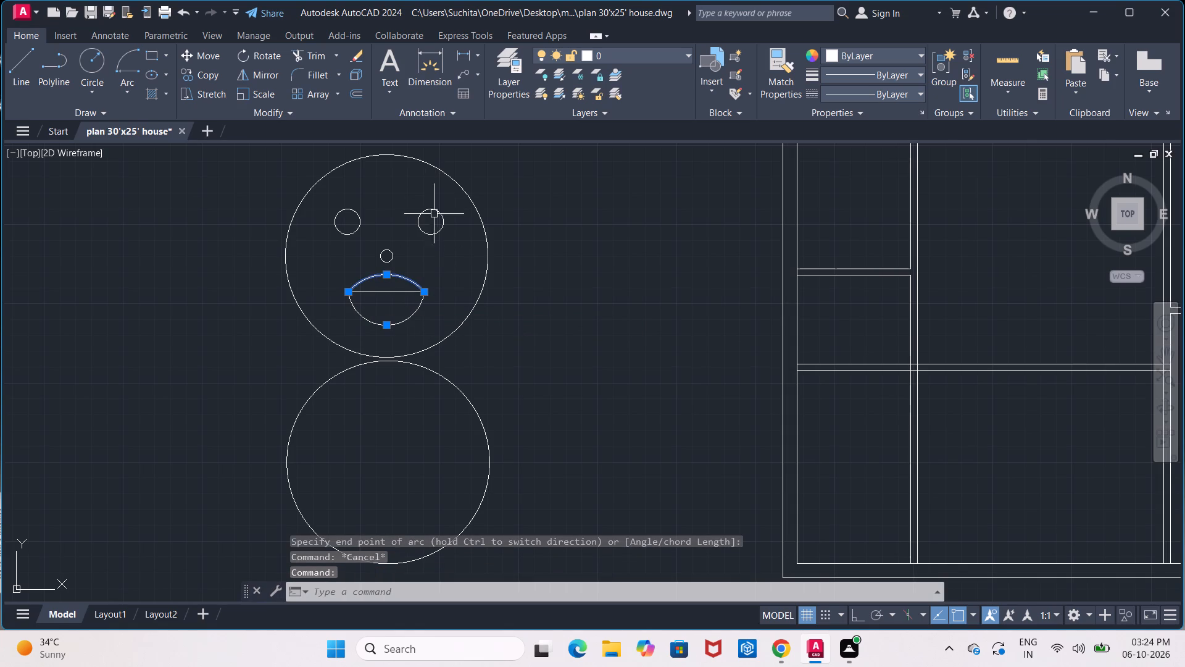
pyautogui.click(429, 269)
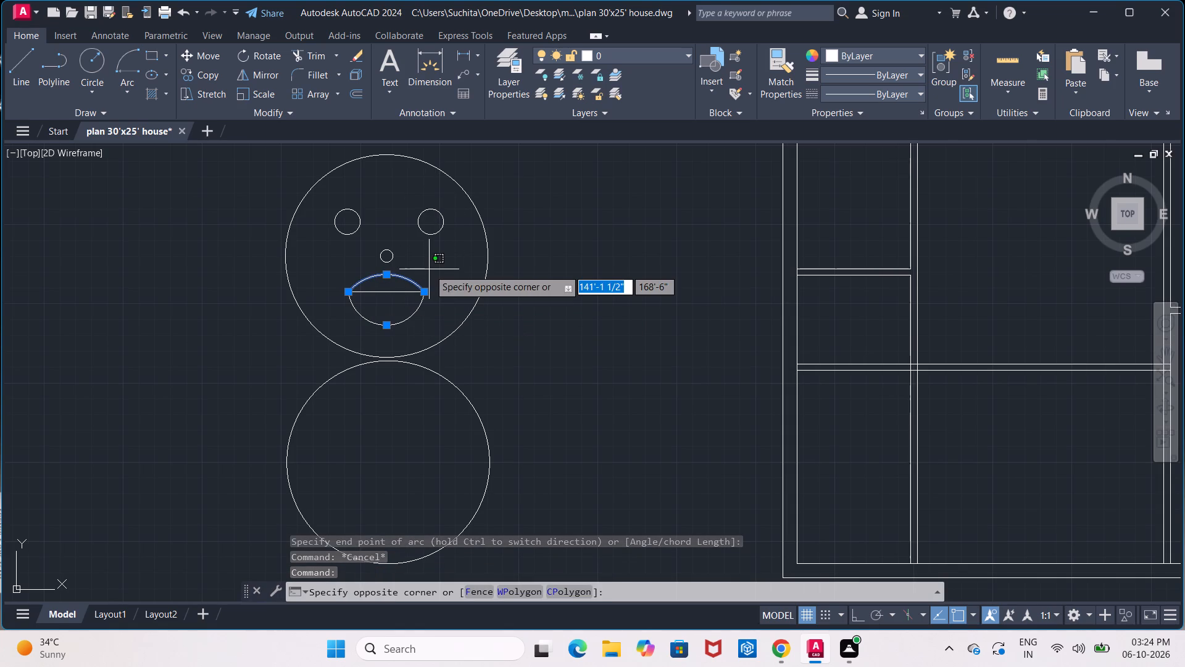
pyautogui.press('Escape')
pyautogui.press('Escape')
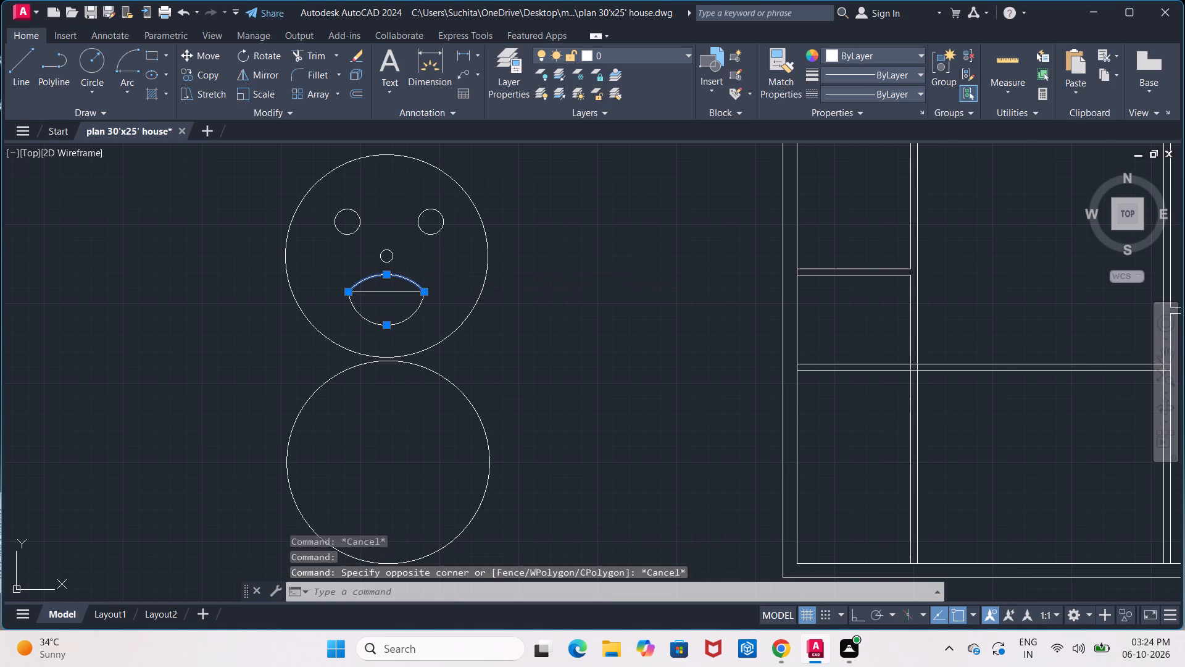
pyautogui.click(394, 278)
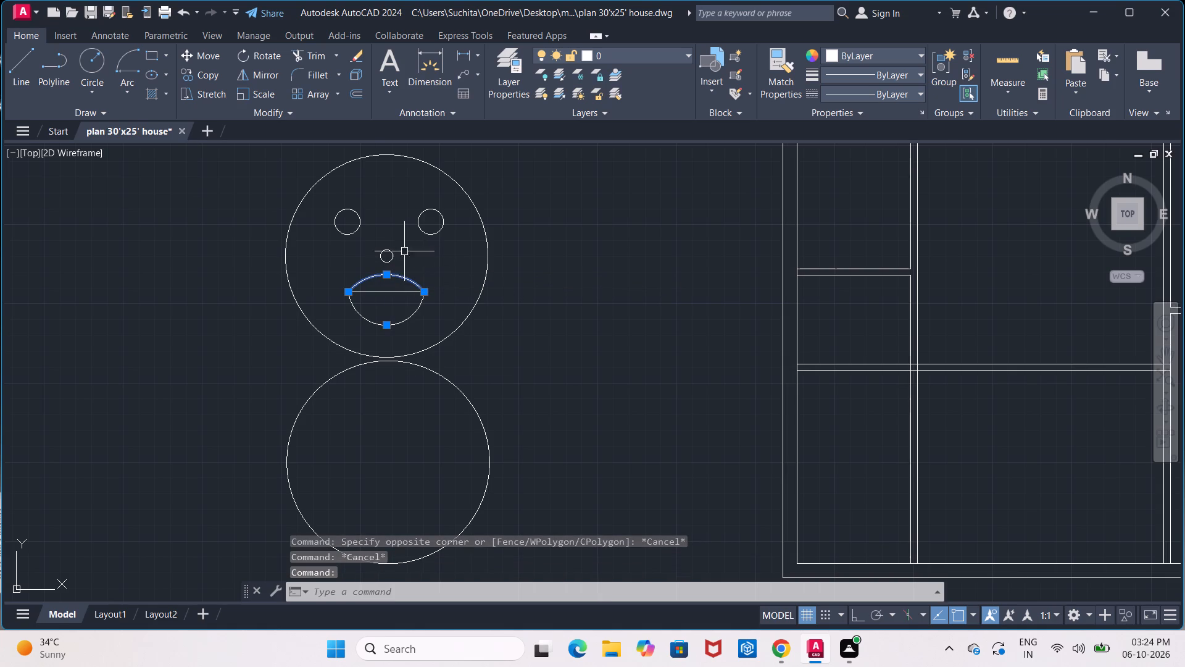
pyautogui.click(188, 80)
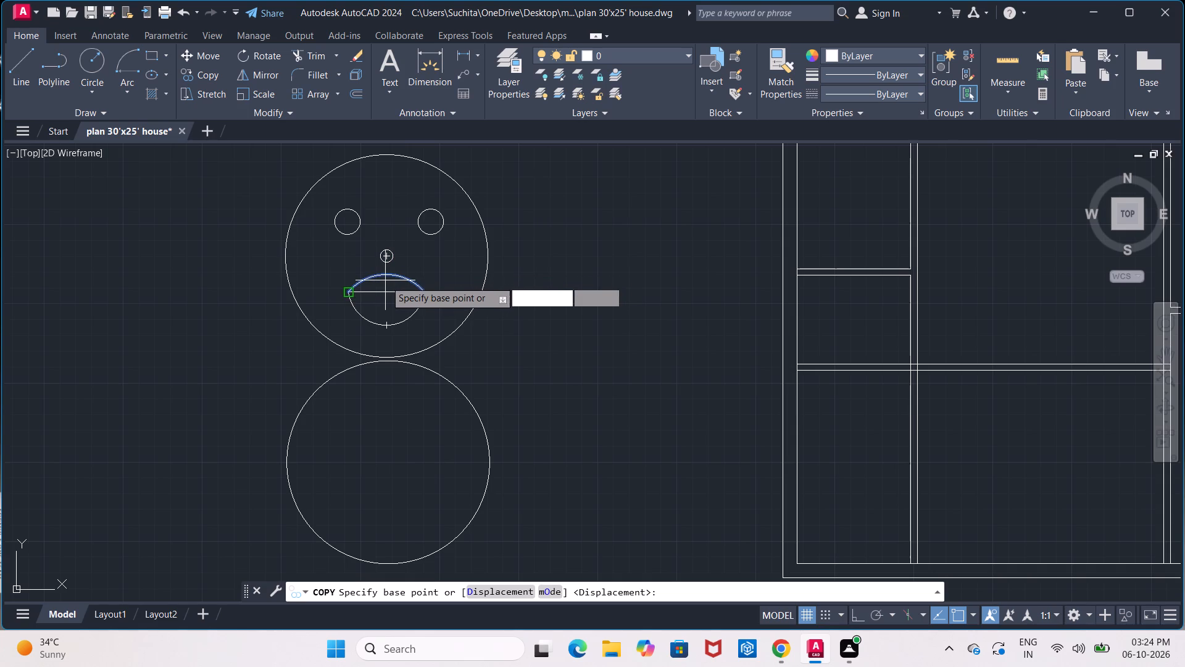
pyautogui.click(381, 275)
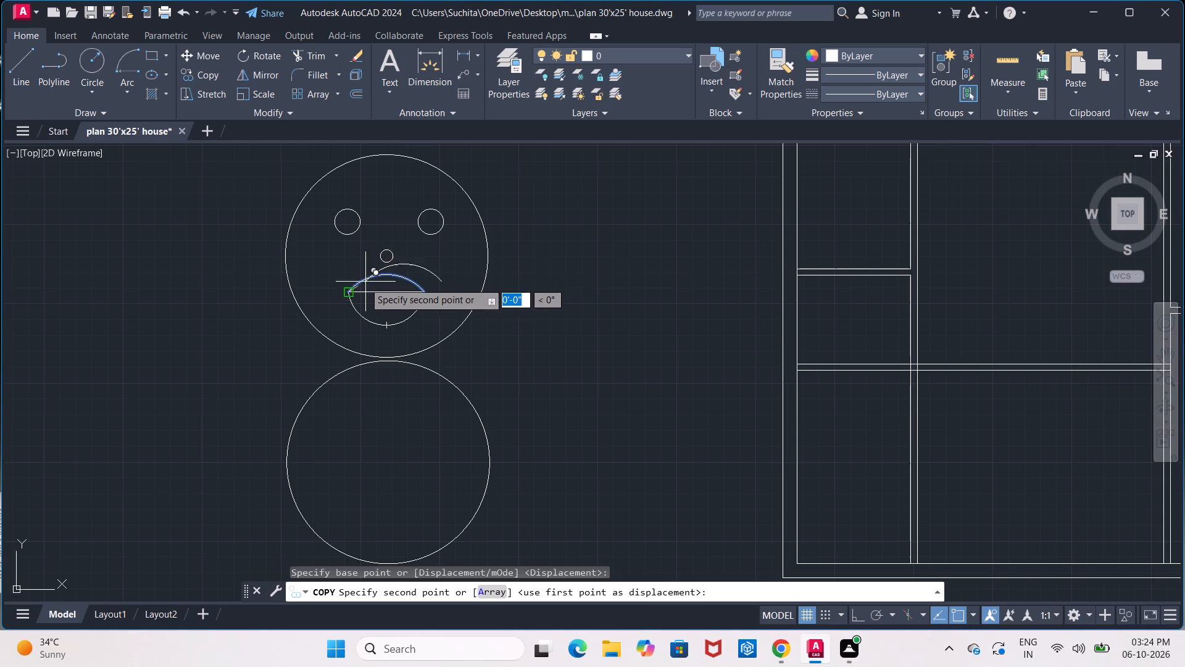
pyautogui.click(171, 294)
pyautogui.press('Escape')
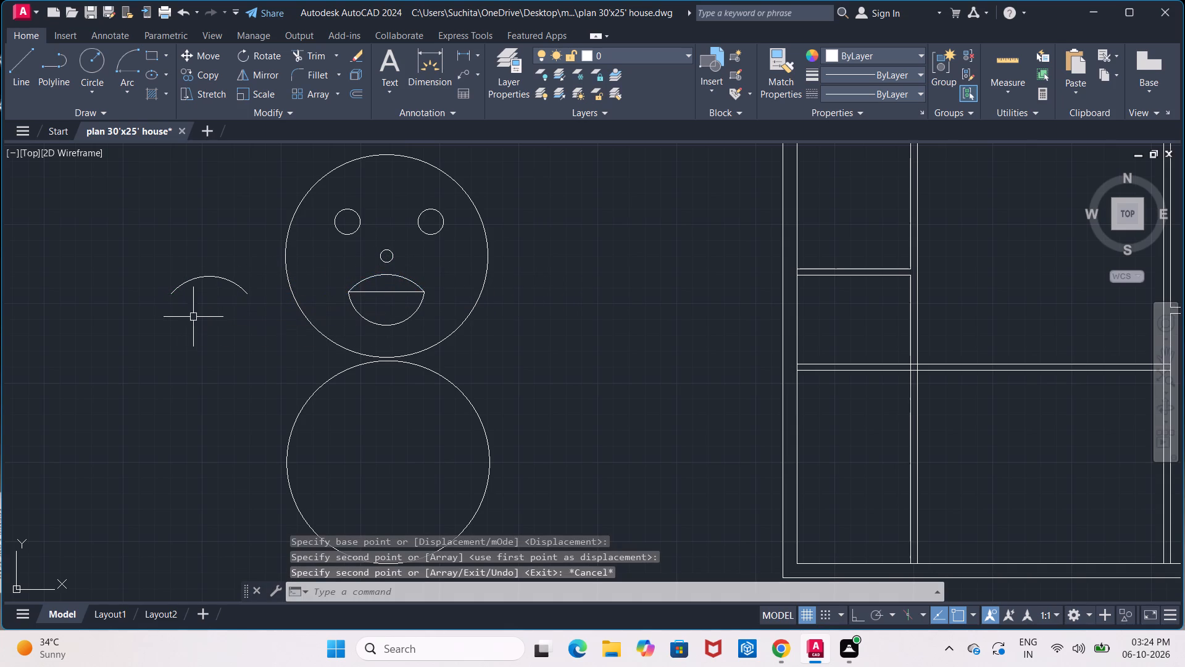
# Delete the original arc above the mouth line.
pyautogui.click(382, 274)
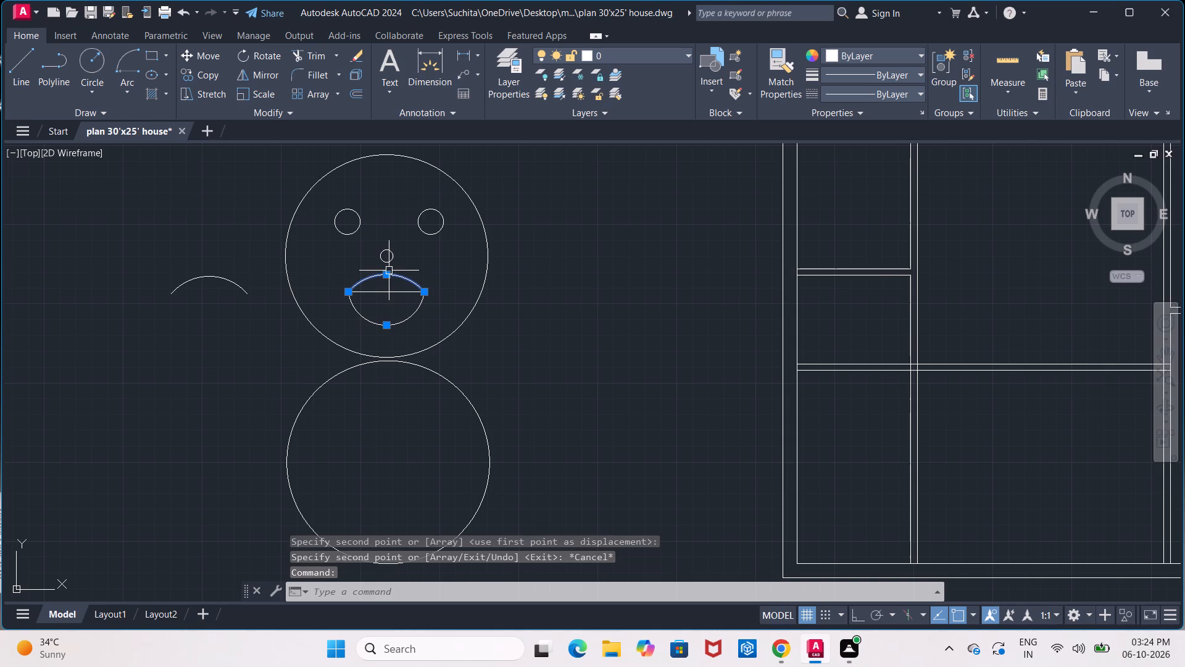
pyautogui.press('Delete')
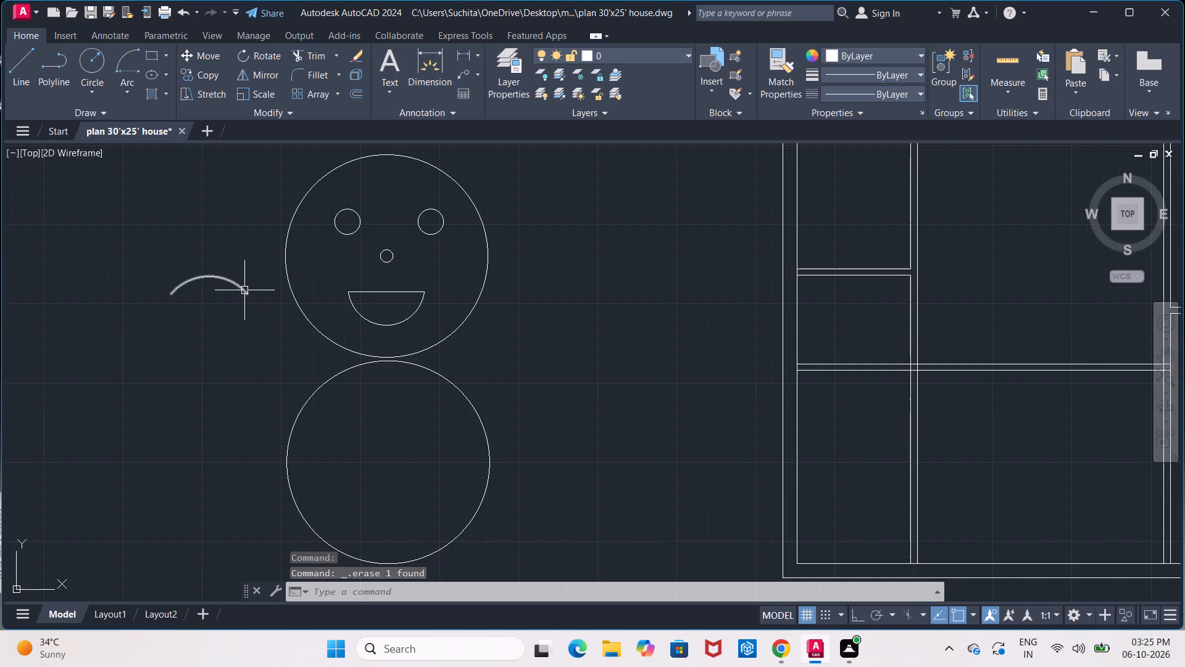
# Shorten the copied arc beside the face by stretching both endpoints inward along its curve, to a radius of about 2'-2".
pyautogui.click(202, 275)
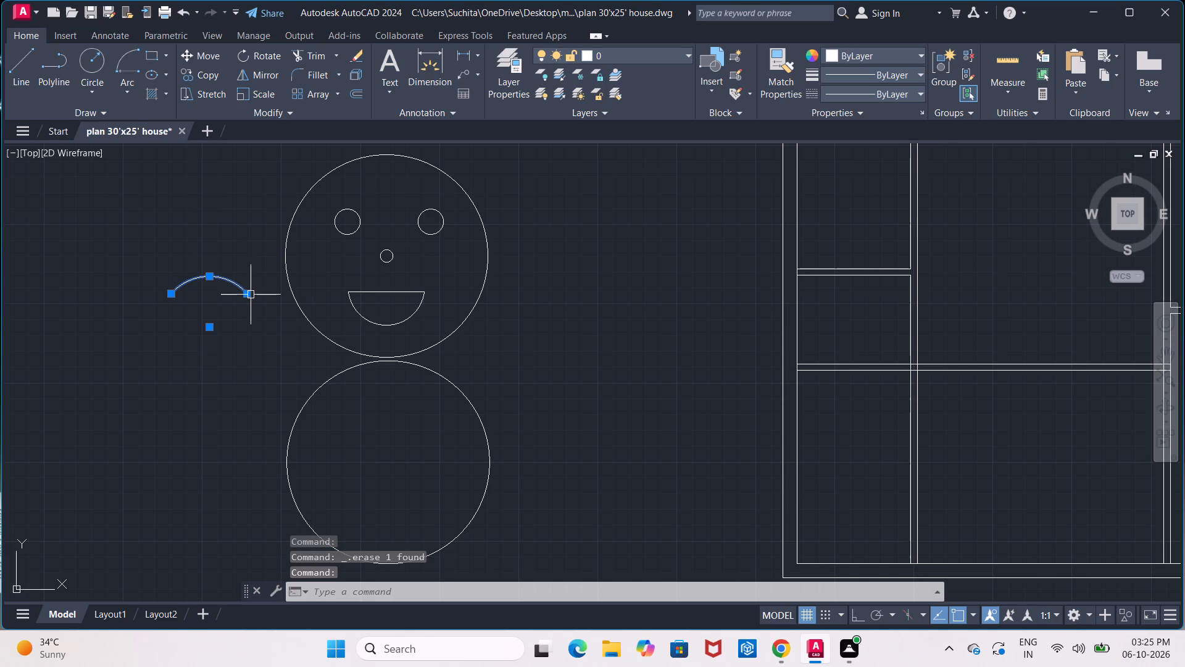
pyautogui.click(246, 294)
pyautogui.click(238, 288)
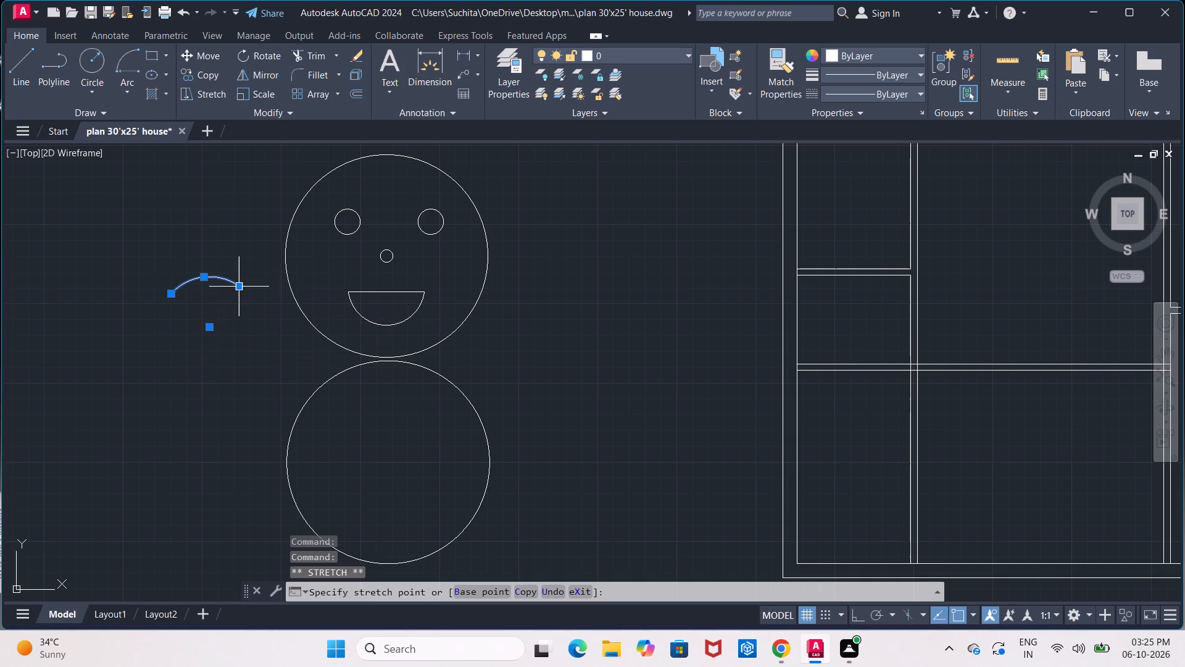
pyautogui.click(238, 288)
pyautogui.click(230, 285)
pyautogui.doubleClick(230, 285)
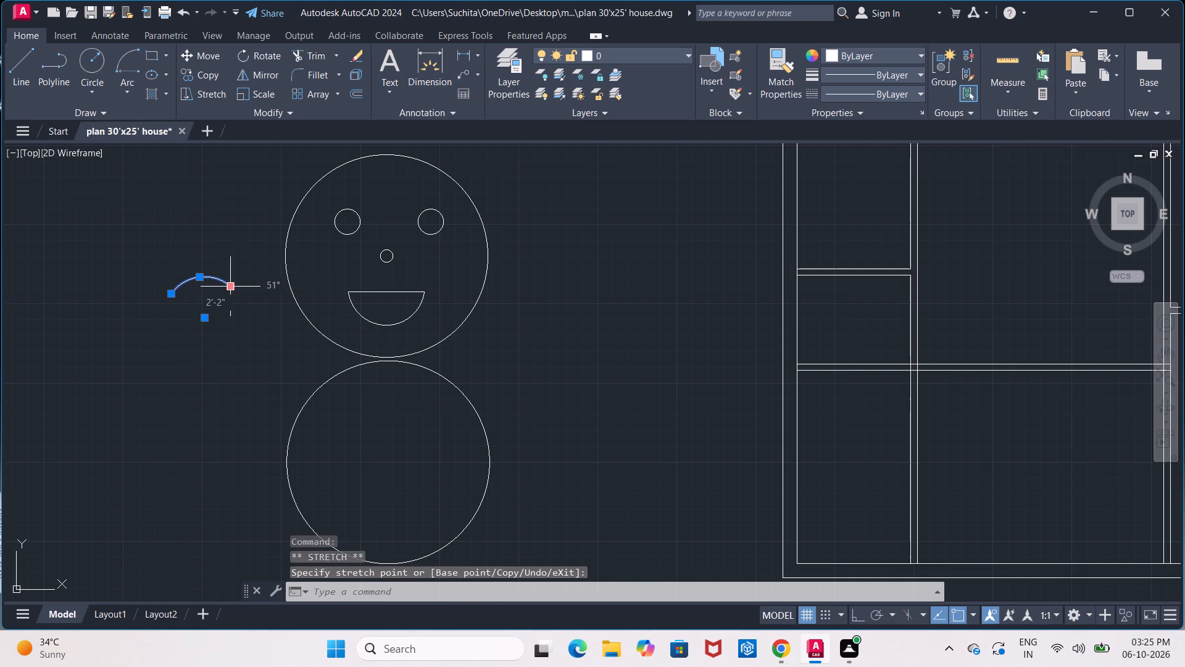
pyautogui.click(230, 285)
pyautogui.click(230, 285)
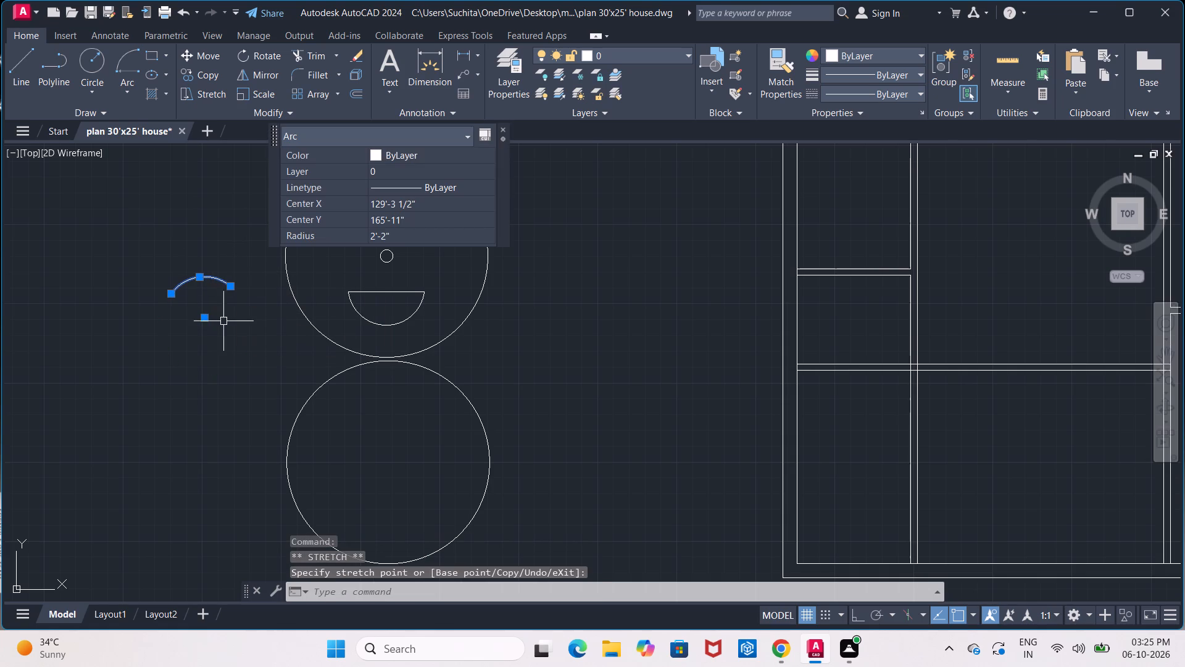
pyautogui.moveTo(174, 292); pyautogui.dragTo(180, 286)
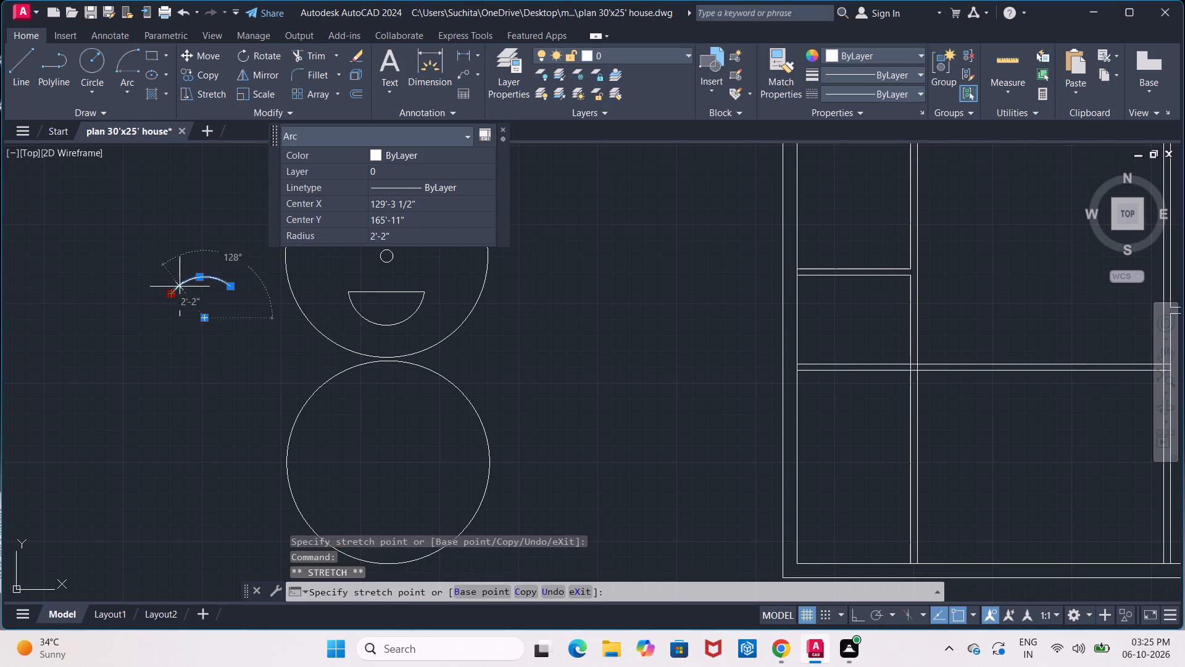
pyautogui.moveTo(180, 286); pyautogui.dragTo(180, 285)
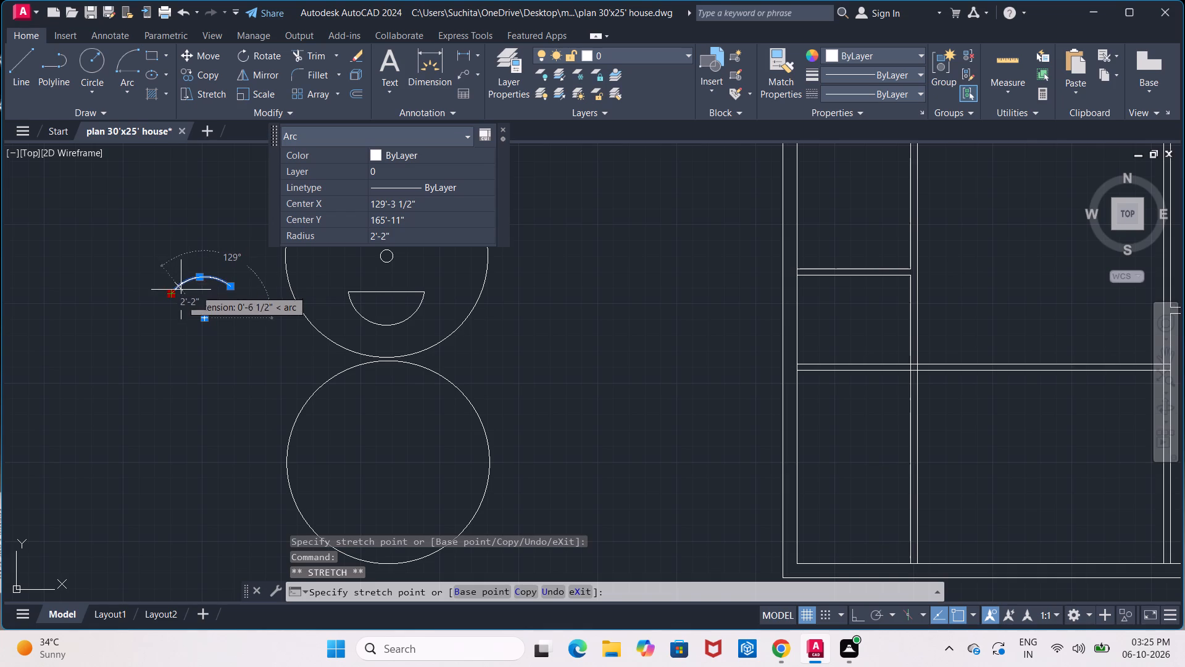
pyautogui.click(180, 283)
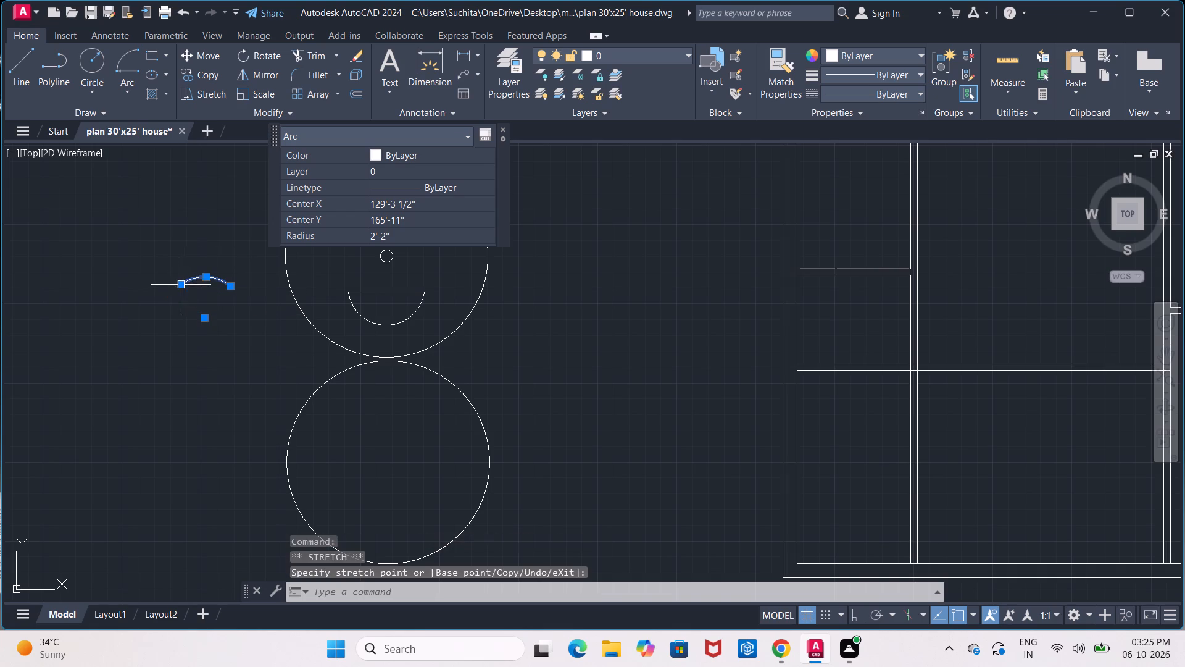
pyautogui.click(231, 309)
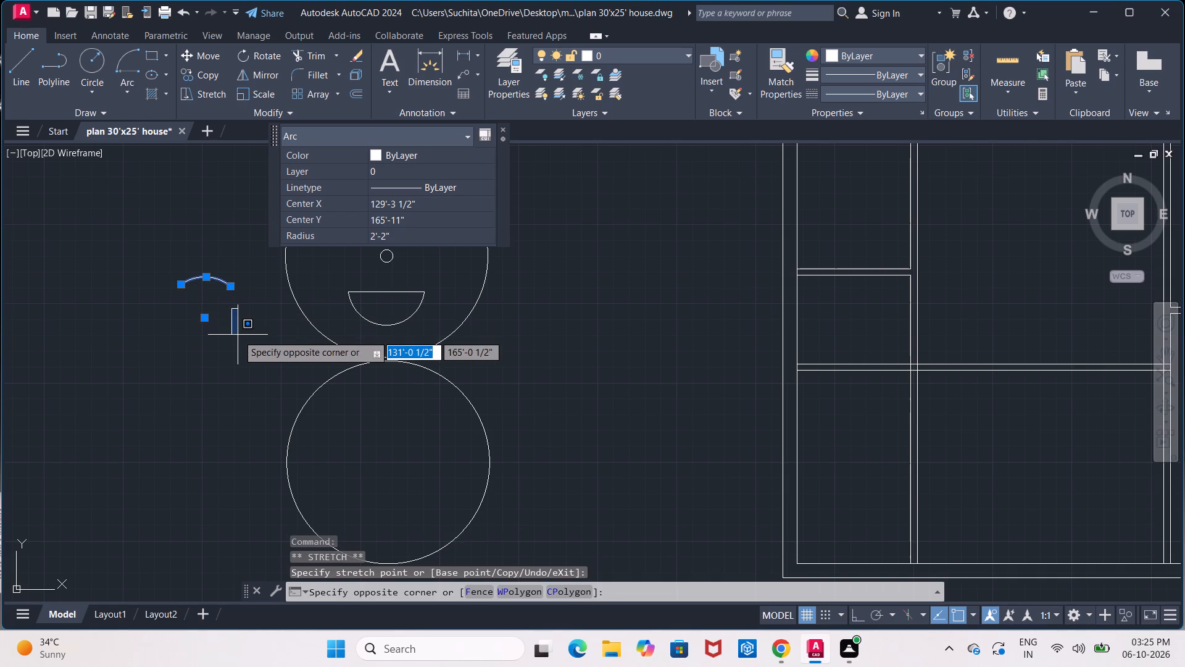
pyautogui.press('Escape')
pyautogui.press('Escape')
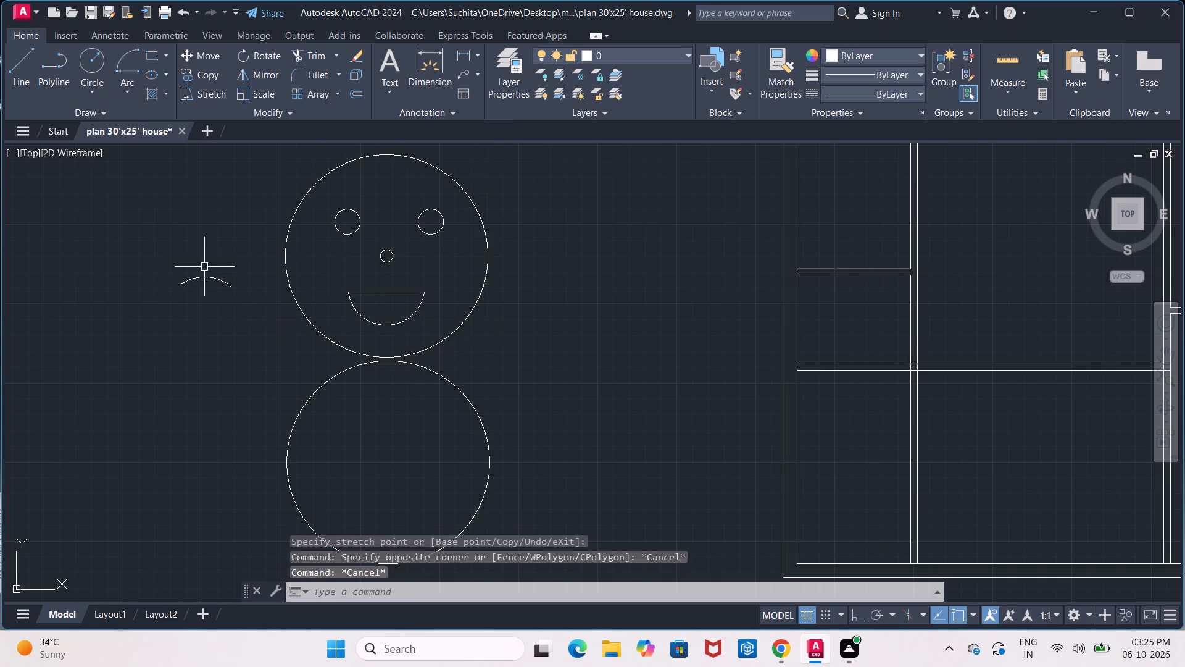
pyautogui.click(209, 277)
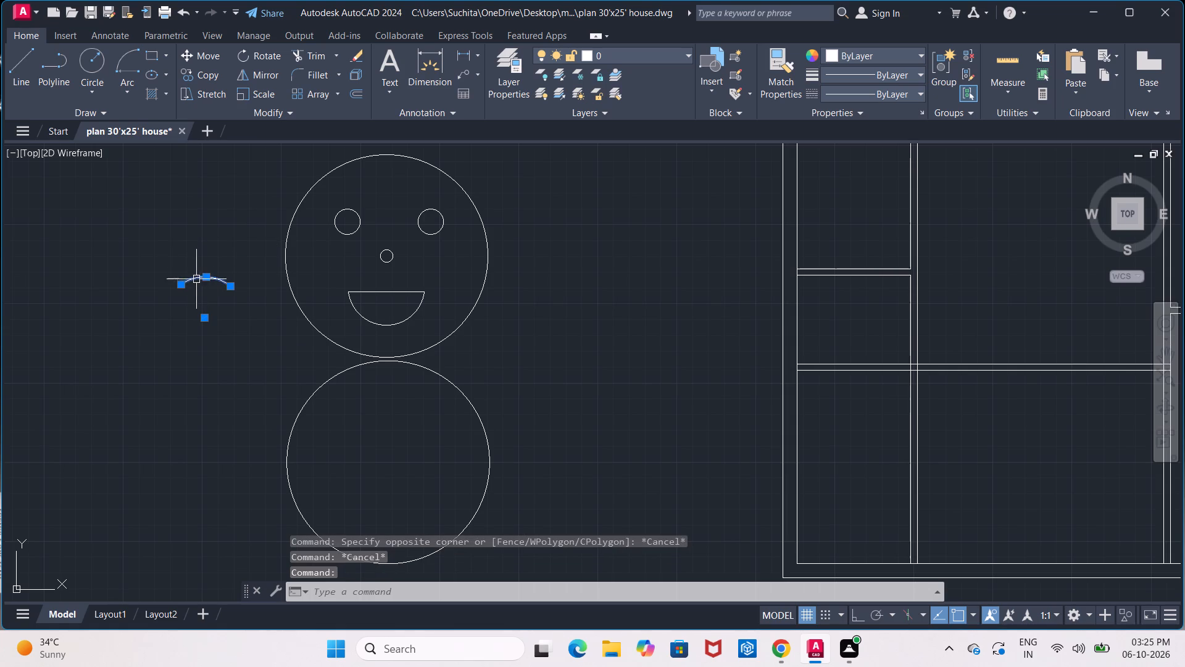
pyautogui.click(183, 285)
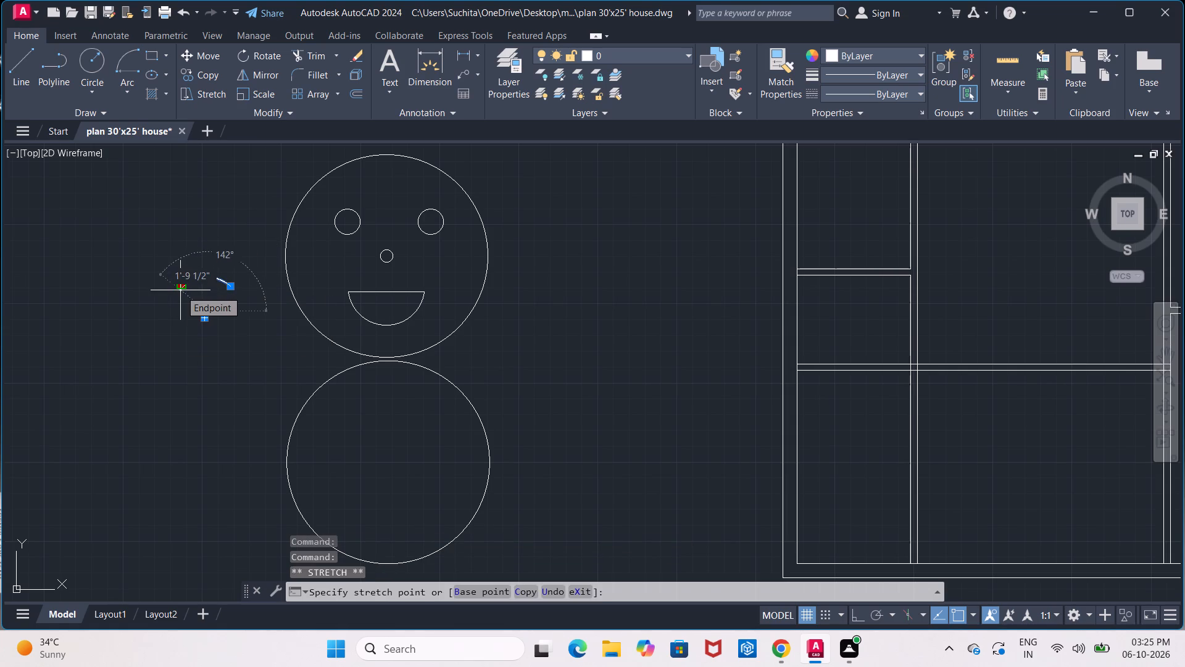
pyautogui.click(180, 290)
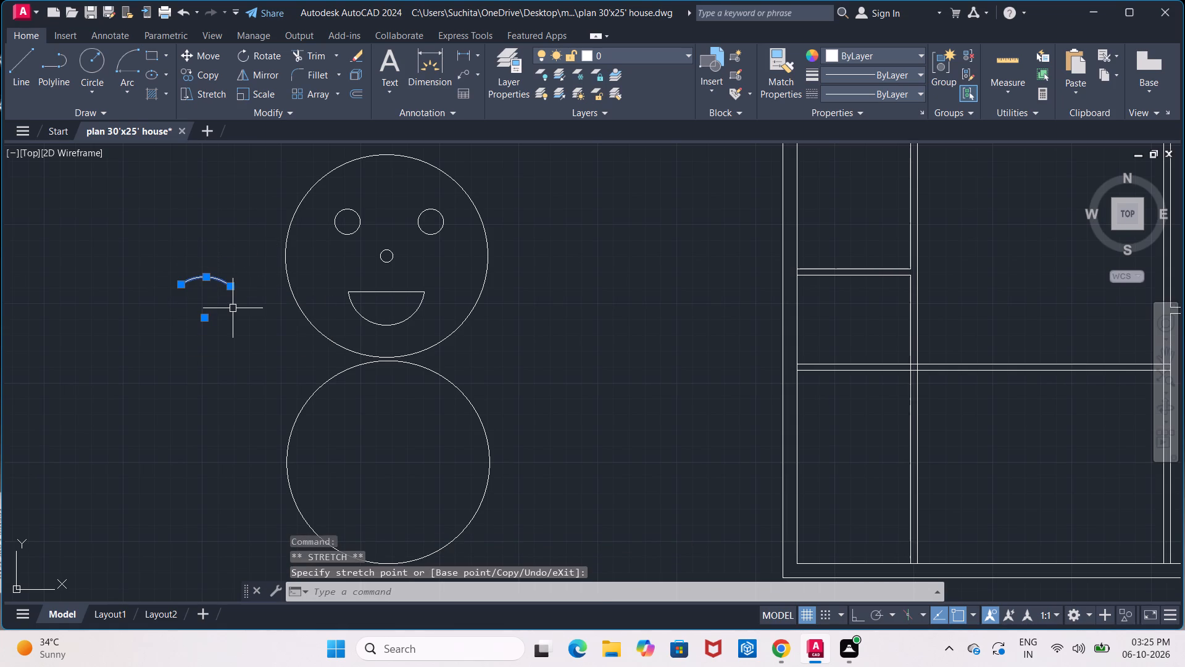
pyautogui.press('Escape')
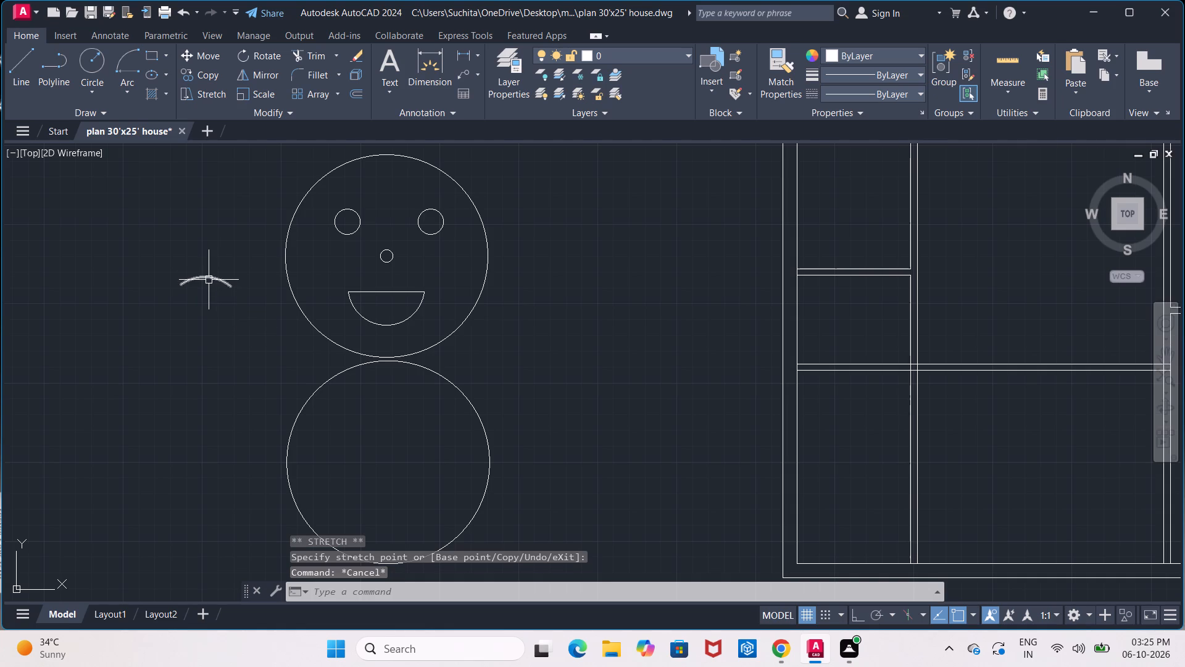
# Rotate the small arc beside the face about its left endpoint by about 292°, so it curves downward.
pyautogui.click(209, 280)
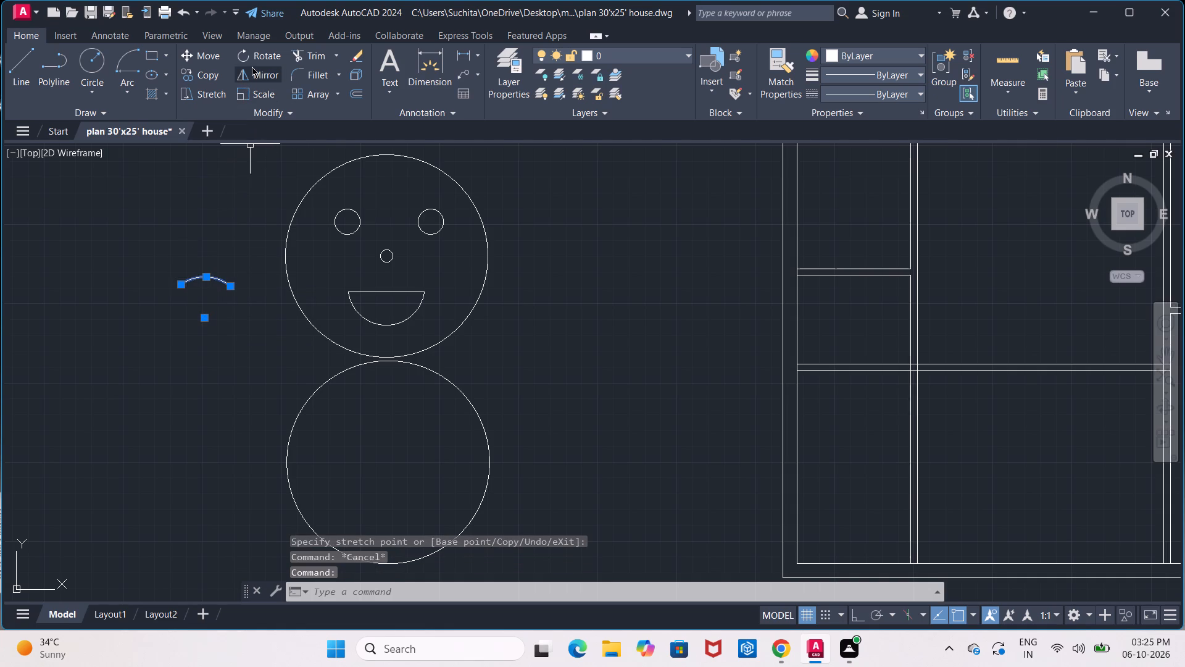
pyautogui.click(253, 51)
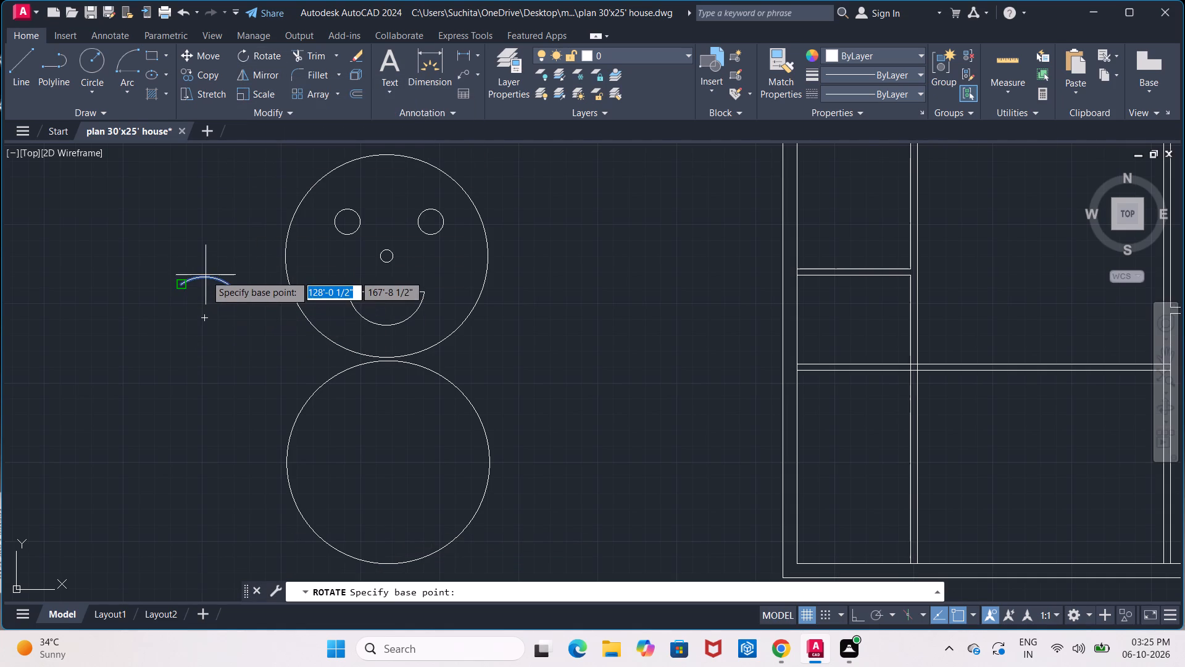
pyautogui.moveTo(180, 285); pyautogui.dragTo(189, 322)
pyautogui.moveTo(196, 322); pyautogui.dragTo(185, 319)
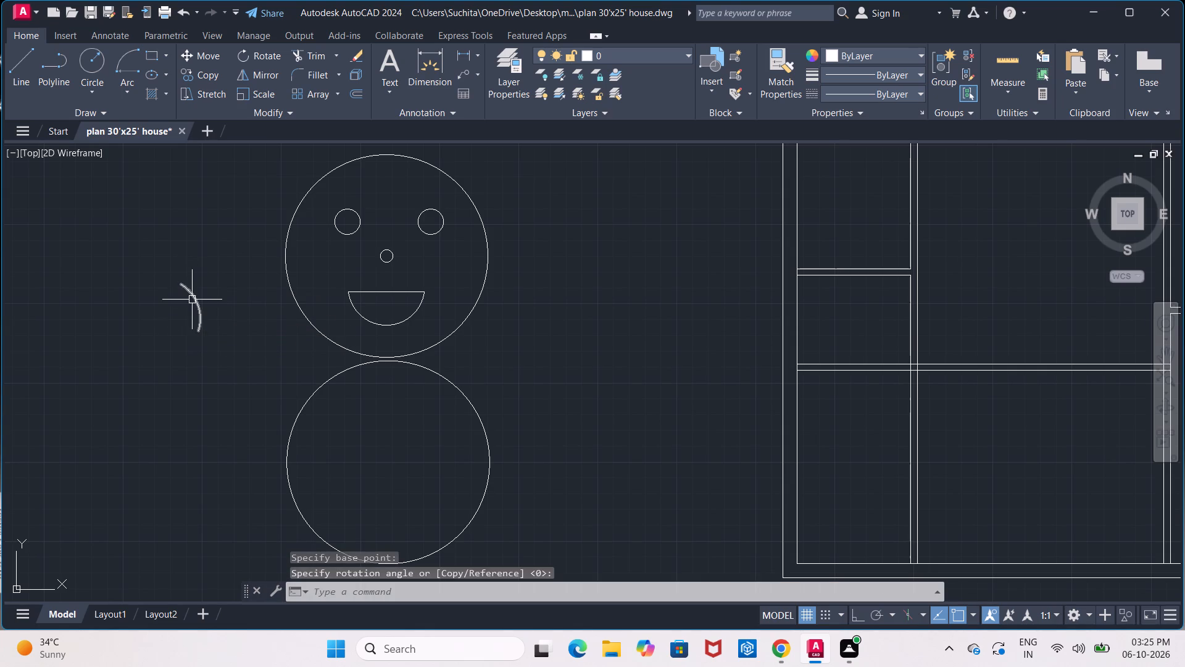
# Rotate the small arc beside the face again, using its lower endpoint as the base point.
pyautogui.click(191, 300)
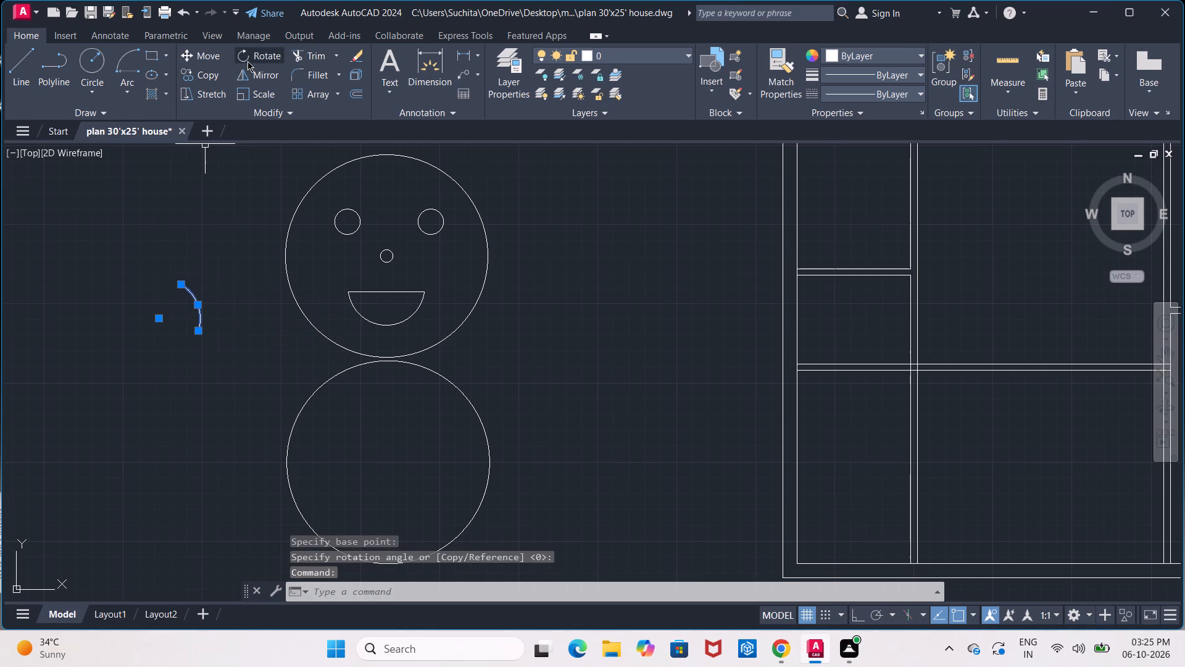
pyautogui.click(247, 61)
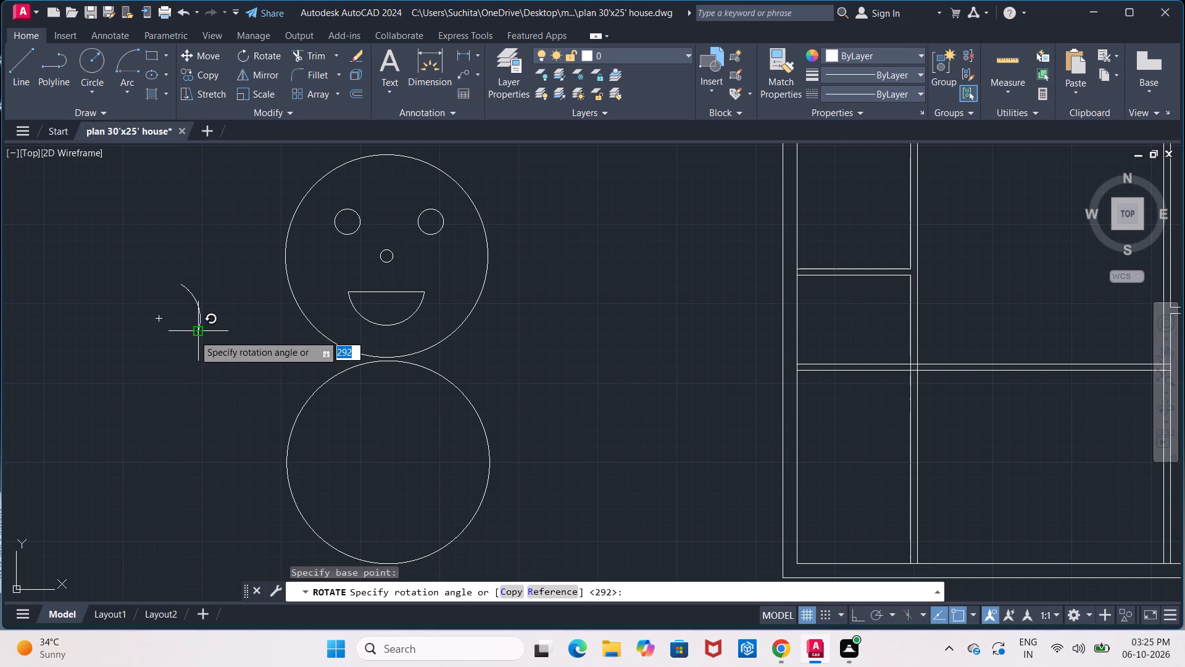
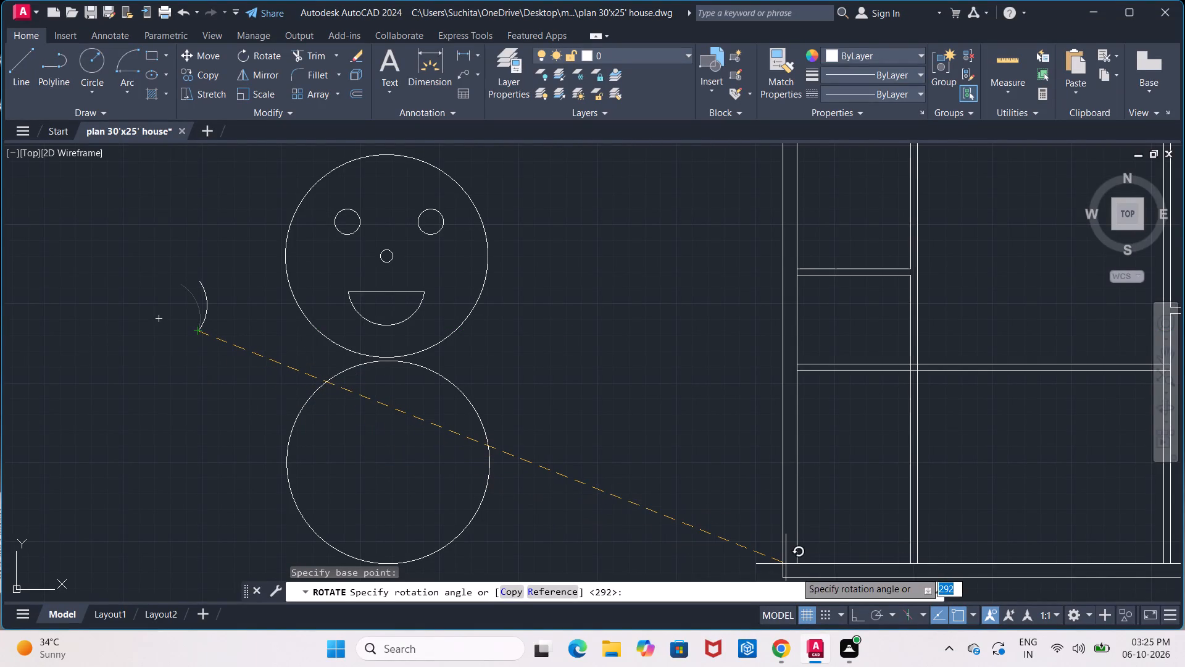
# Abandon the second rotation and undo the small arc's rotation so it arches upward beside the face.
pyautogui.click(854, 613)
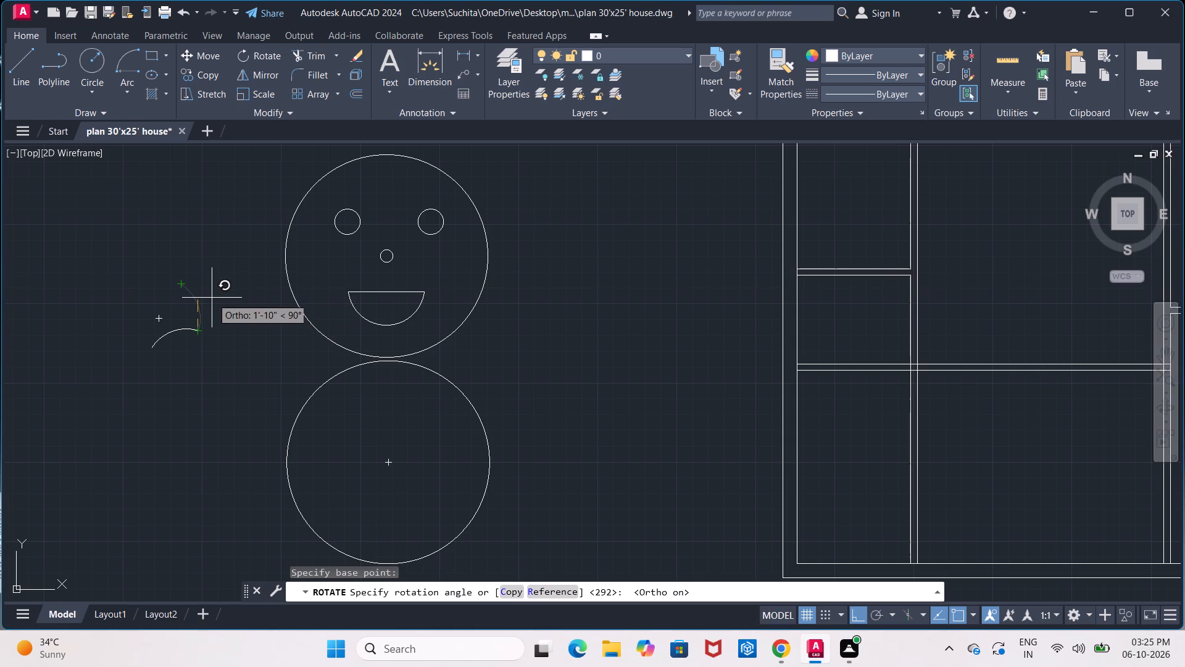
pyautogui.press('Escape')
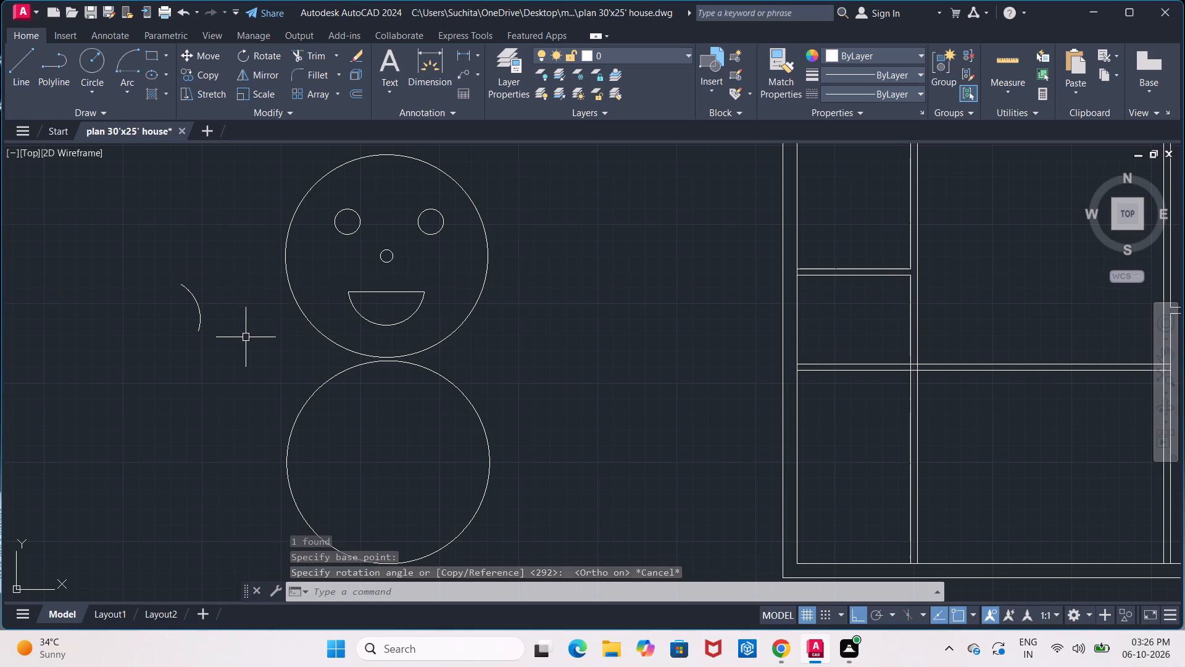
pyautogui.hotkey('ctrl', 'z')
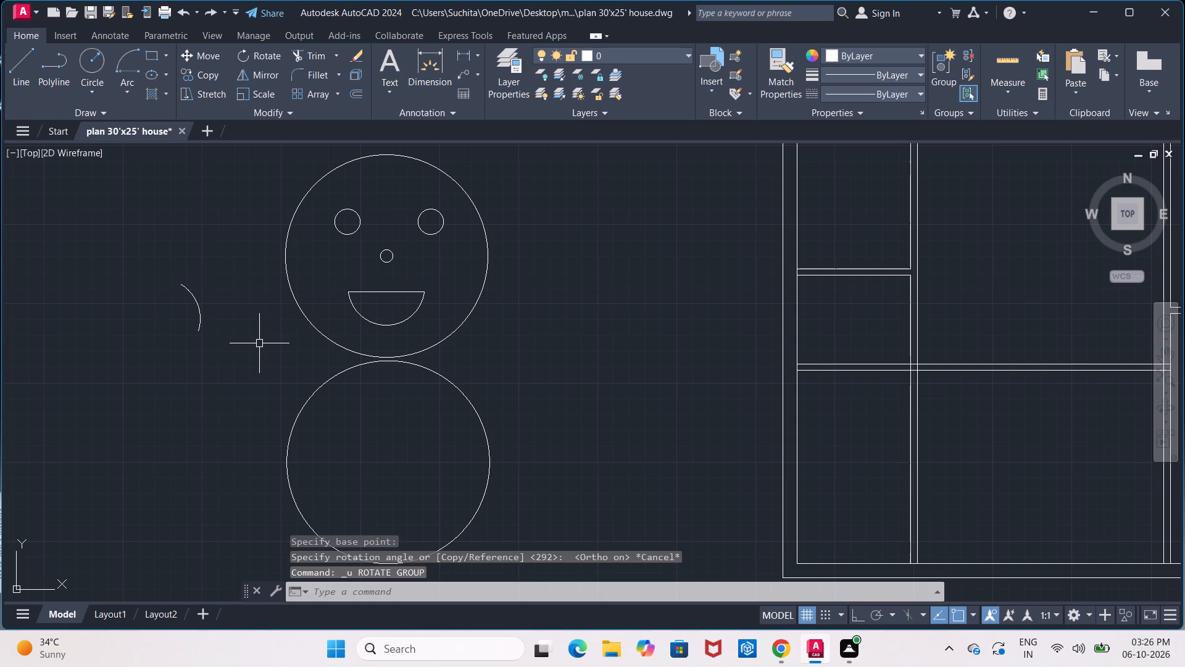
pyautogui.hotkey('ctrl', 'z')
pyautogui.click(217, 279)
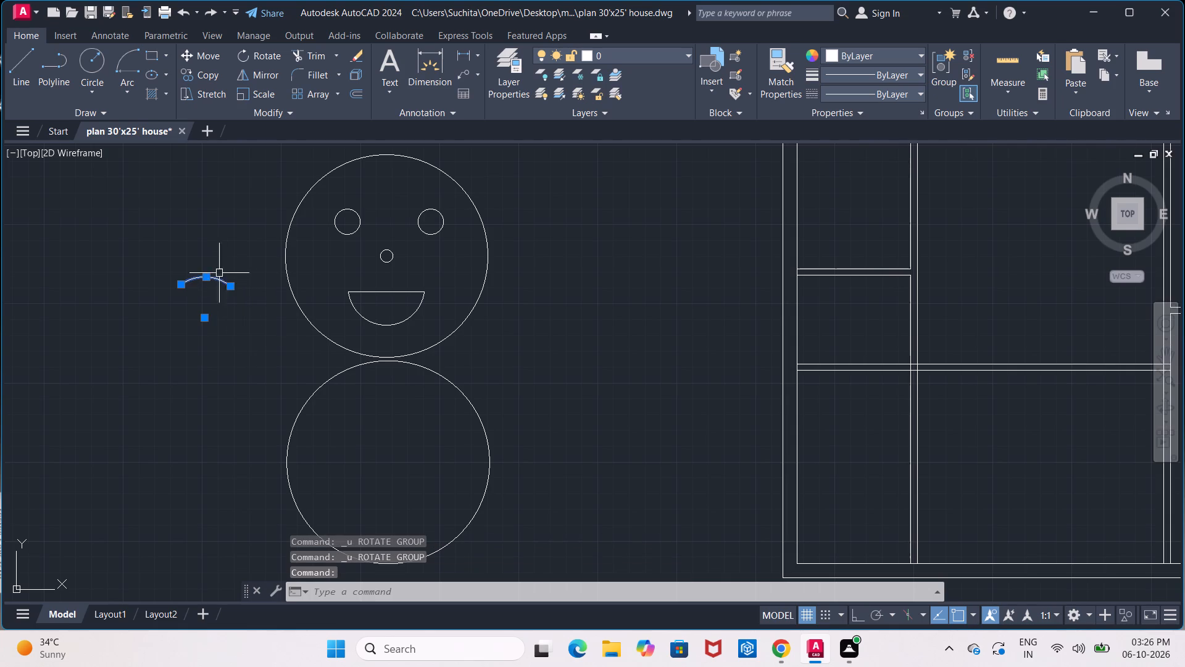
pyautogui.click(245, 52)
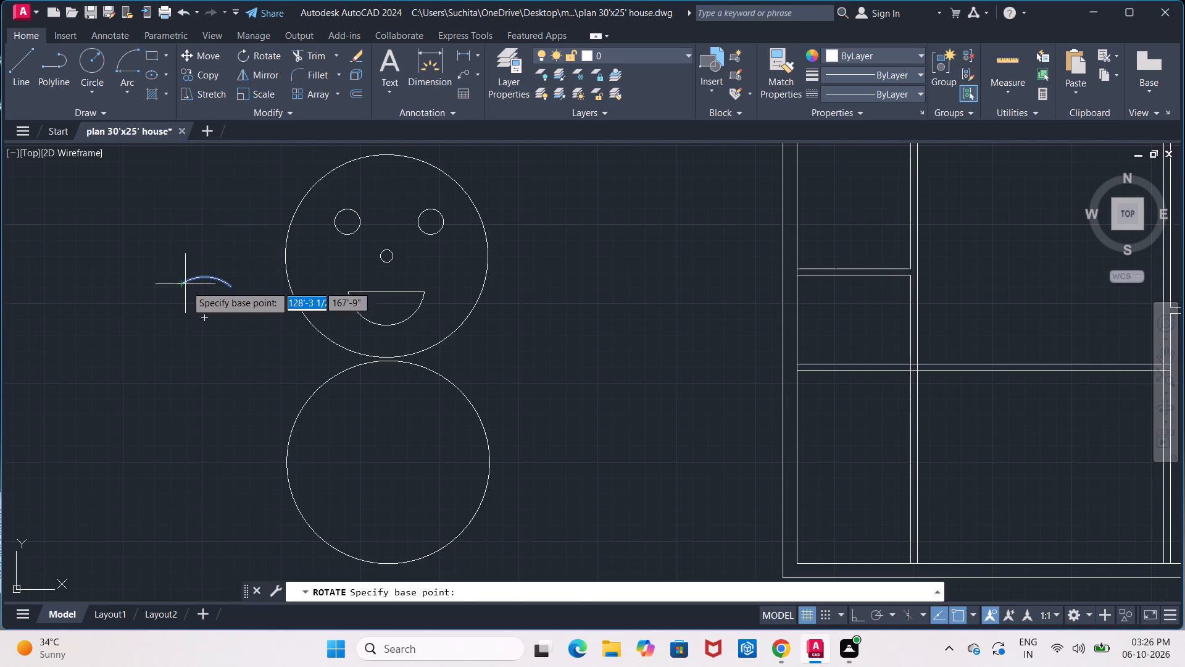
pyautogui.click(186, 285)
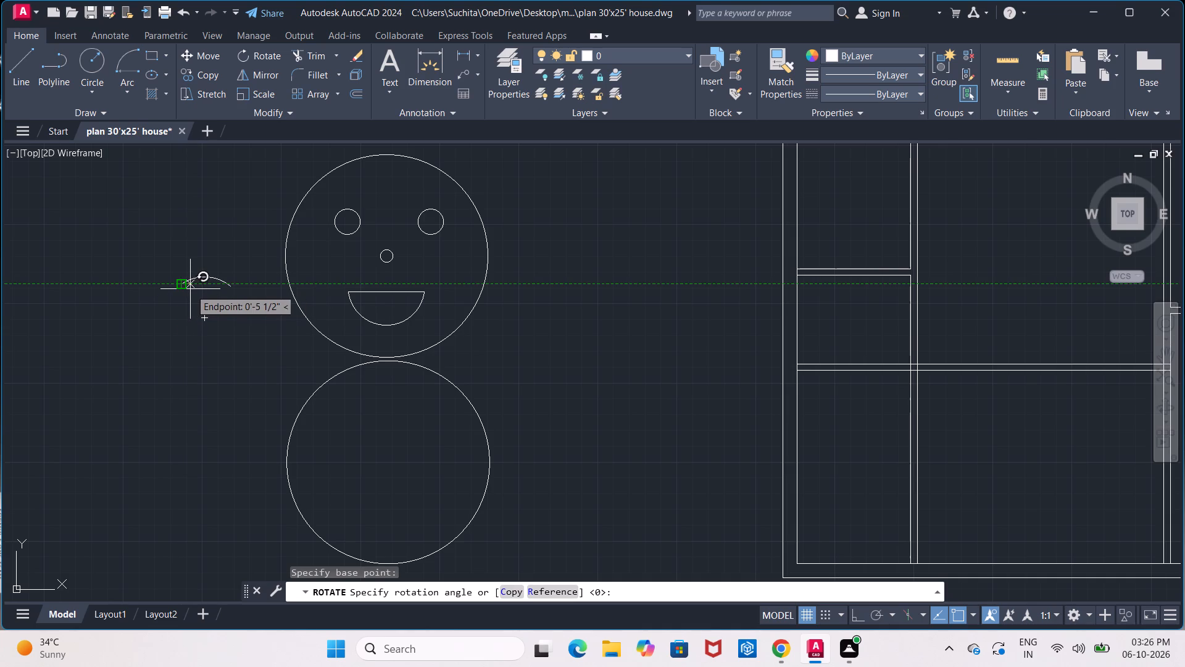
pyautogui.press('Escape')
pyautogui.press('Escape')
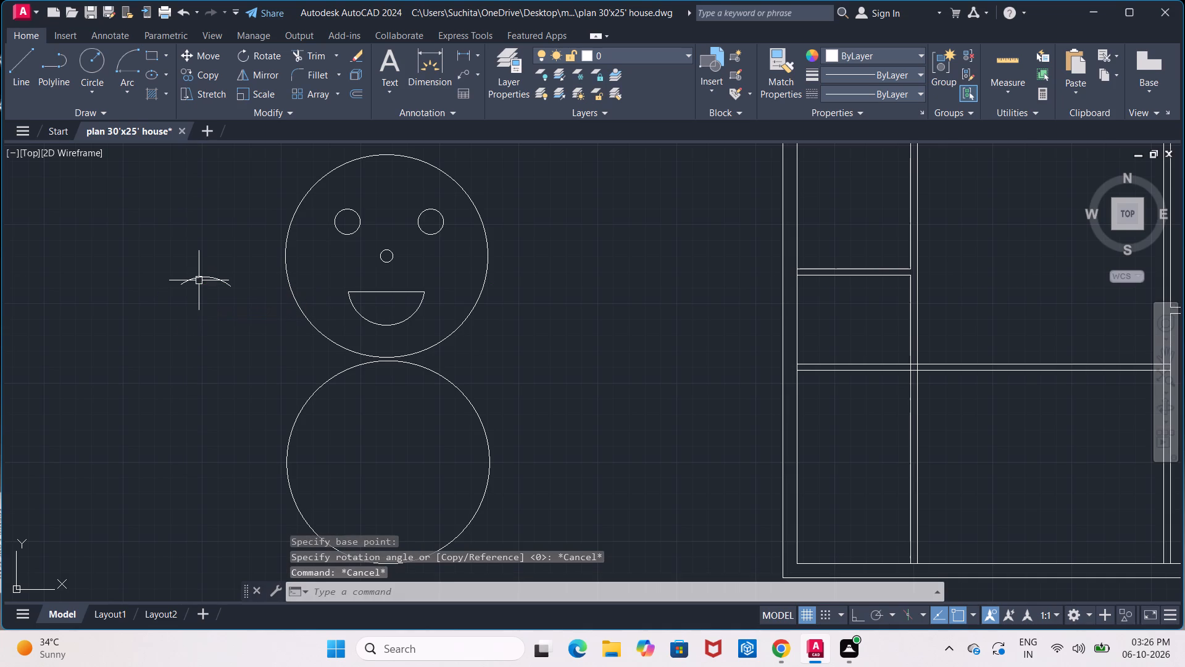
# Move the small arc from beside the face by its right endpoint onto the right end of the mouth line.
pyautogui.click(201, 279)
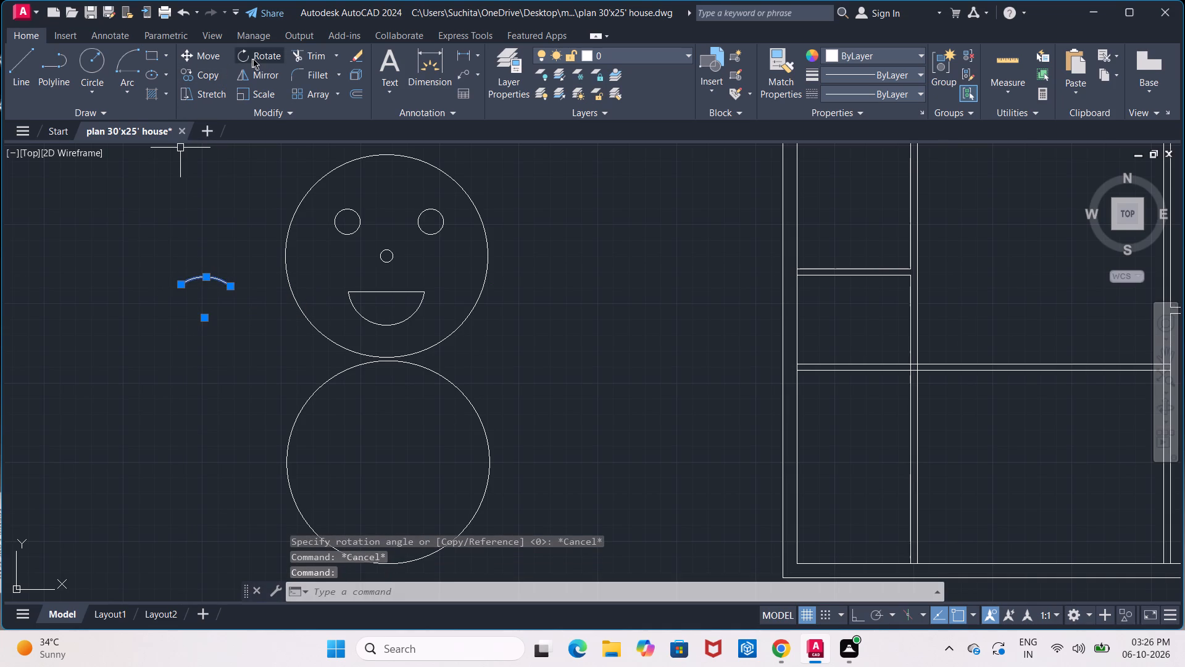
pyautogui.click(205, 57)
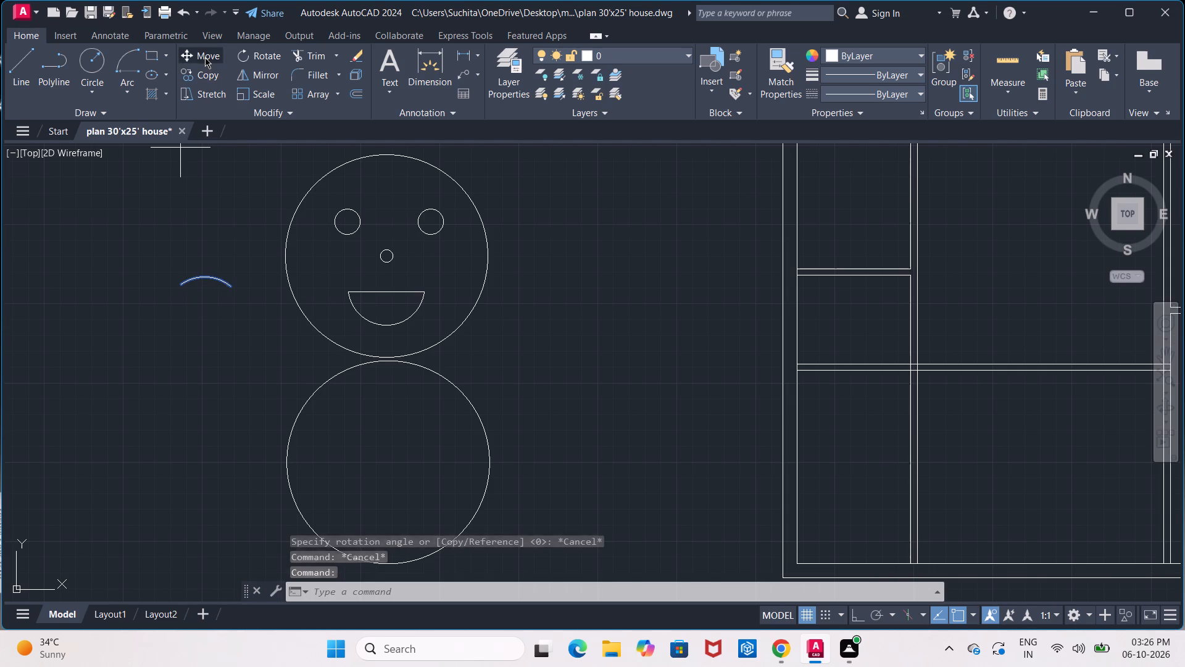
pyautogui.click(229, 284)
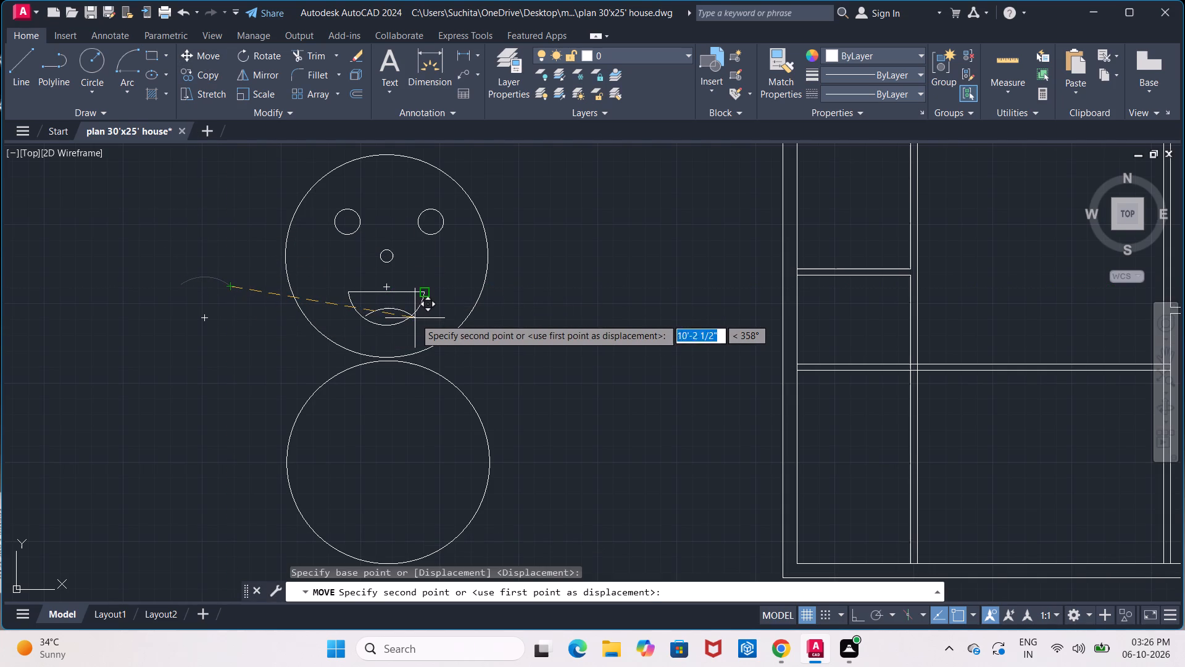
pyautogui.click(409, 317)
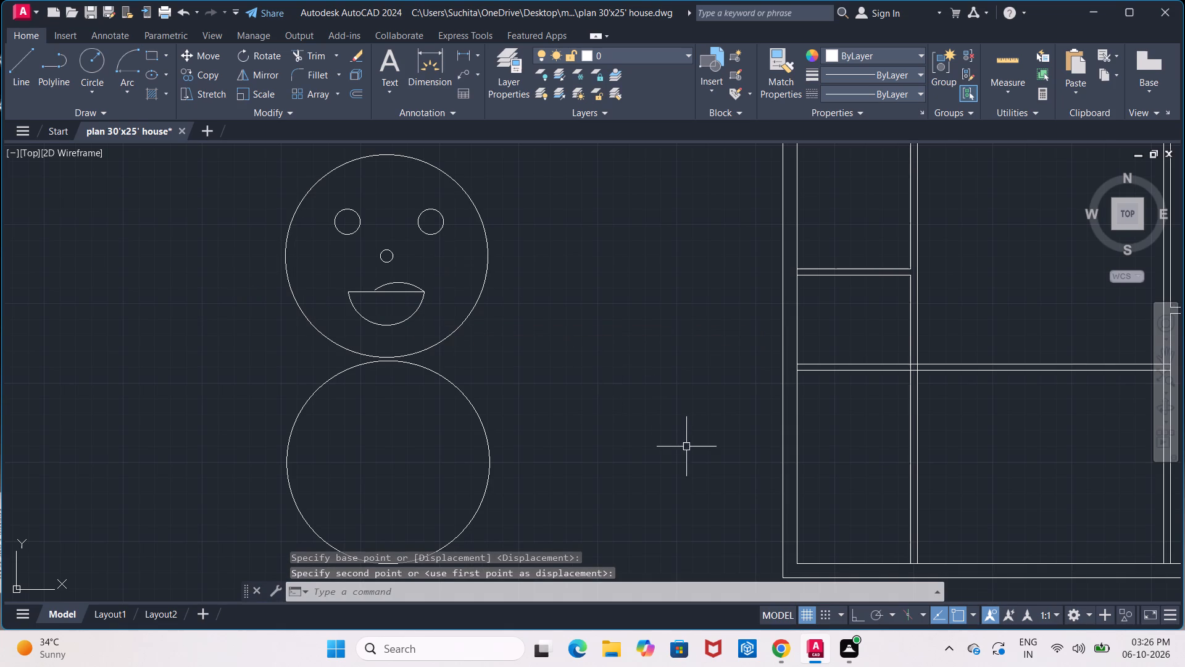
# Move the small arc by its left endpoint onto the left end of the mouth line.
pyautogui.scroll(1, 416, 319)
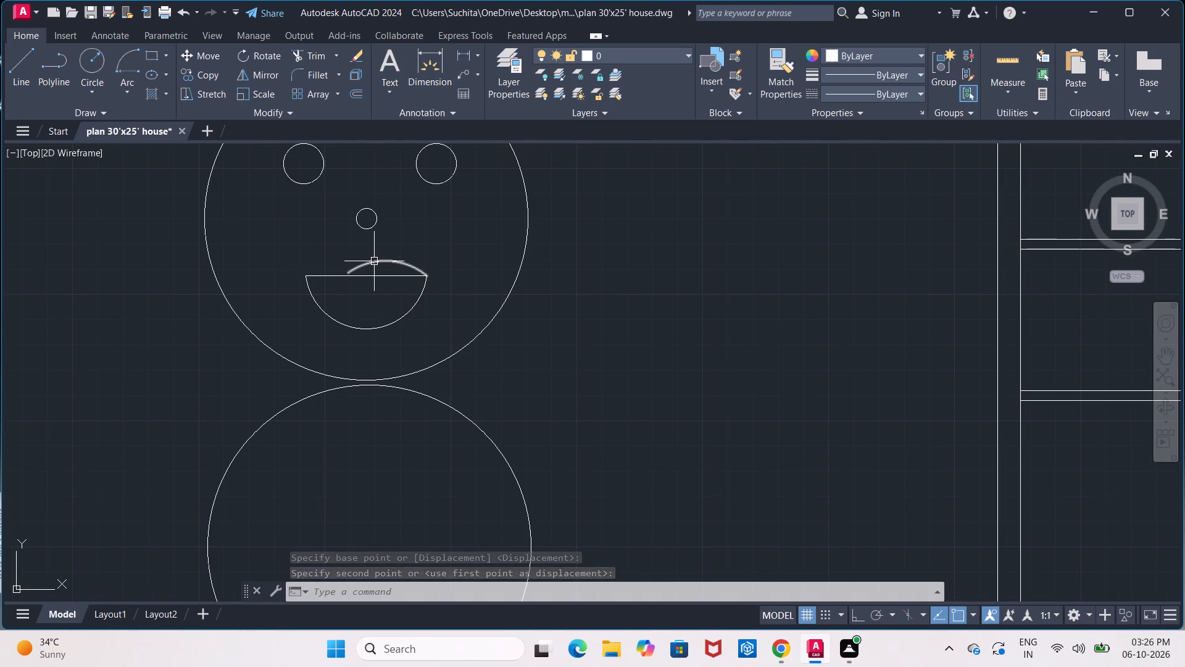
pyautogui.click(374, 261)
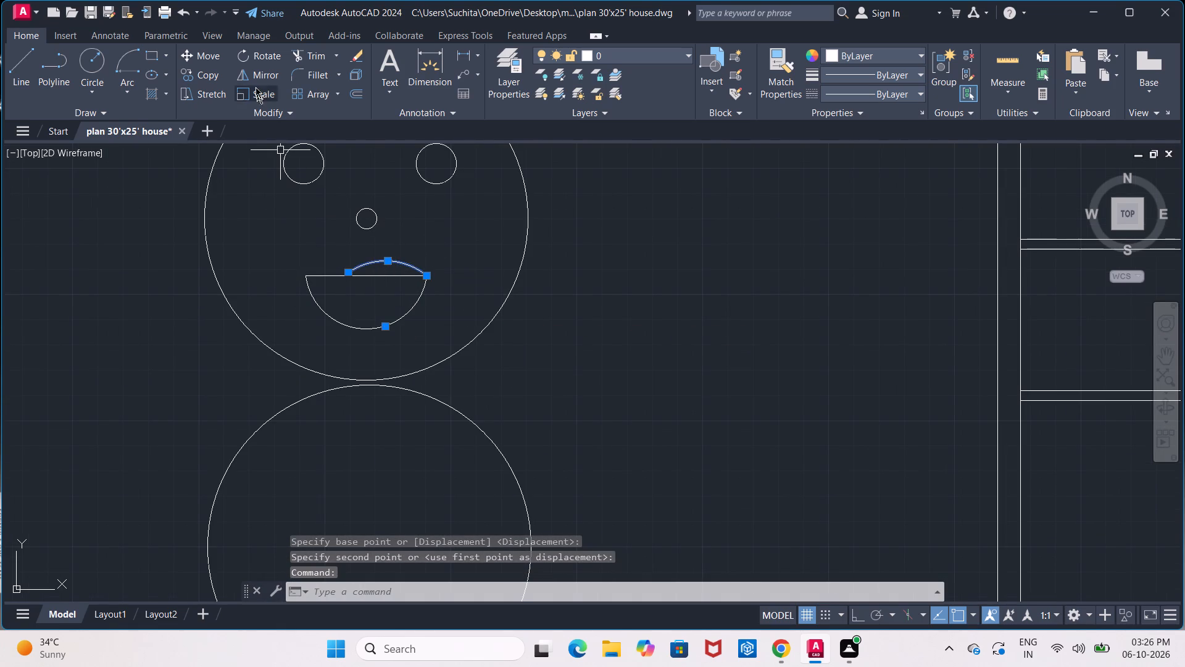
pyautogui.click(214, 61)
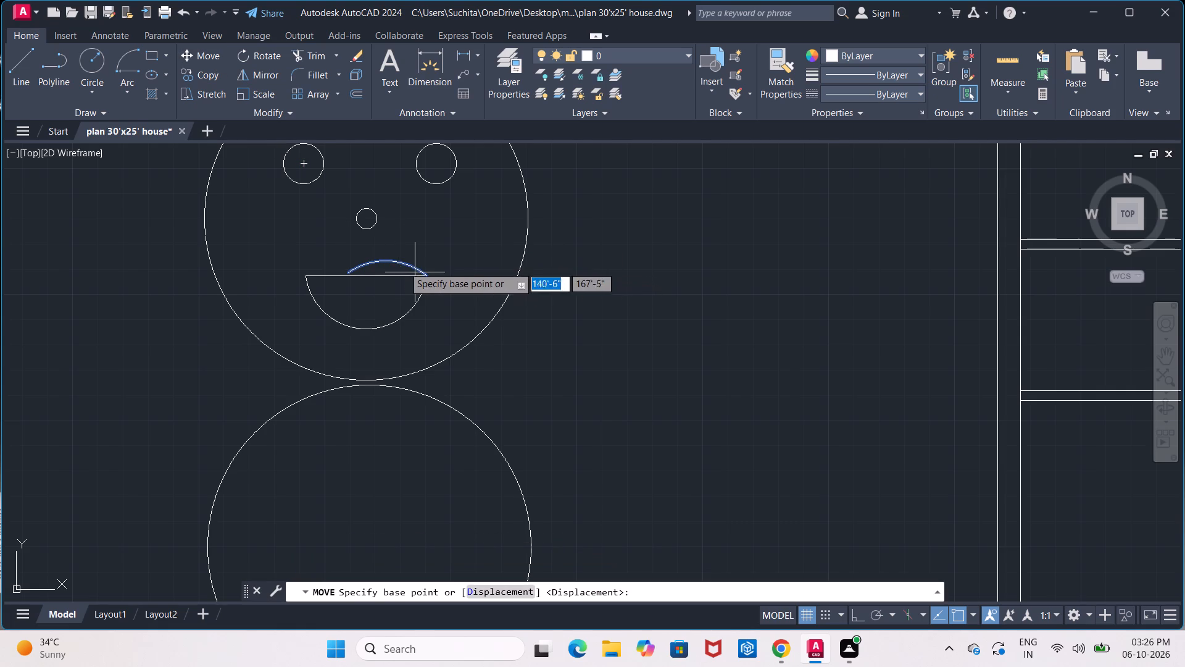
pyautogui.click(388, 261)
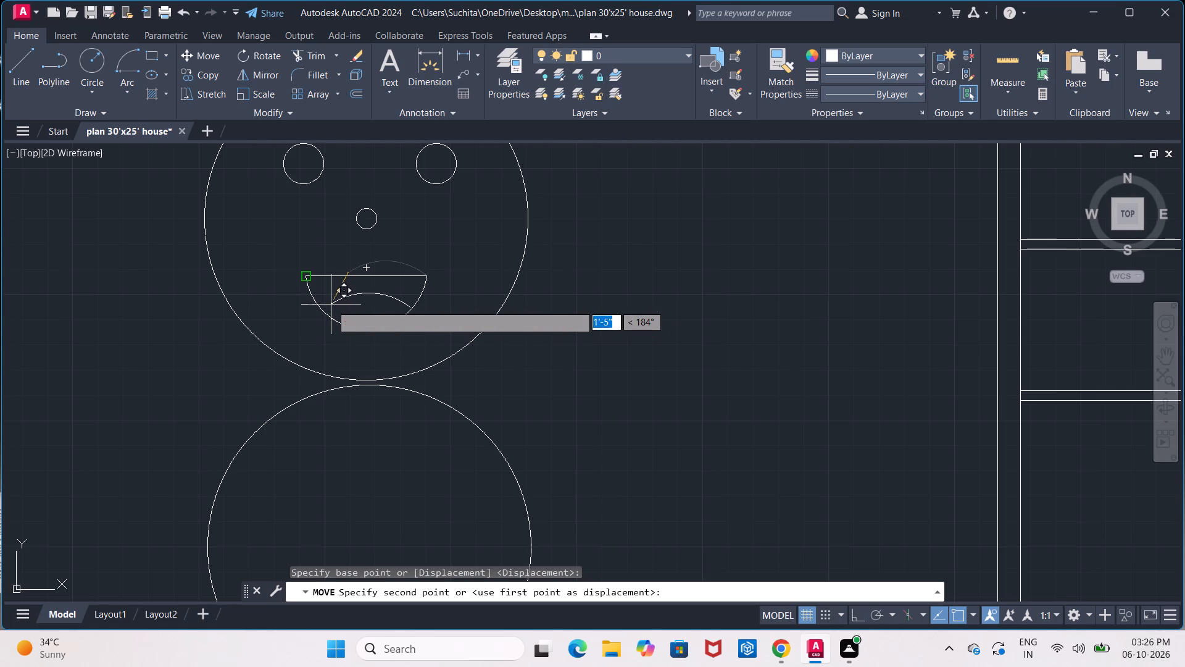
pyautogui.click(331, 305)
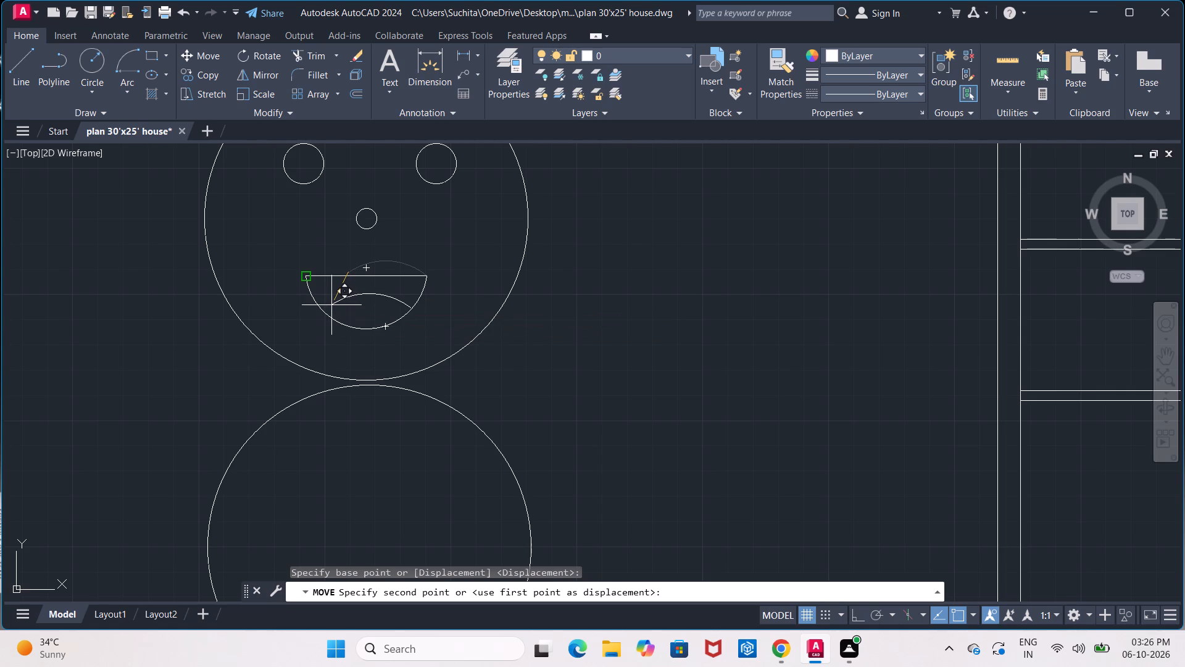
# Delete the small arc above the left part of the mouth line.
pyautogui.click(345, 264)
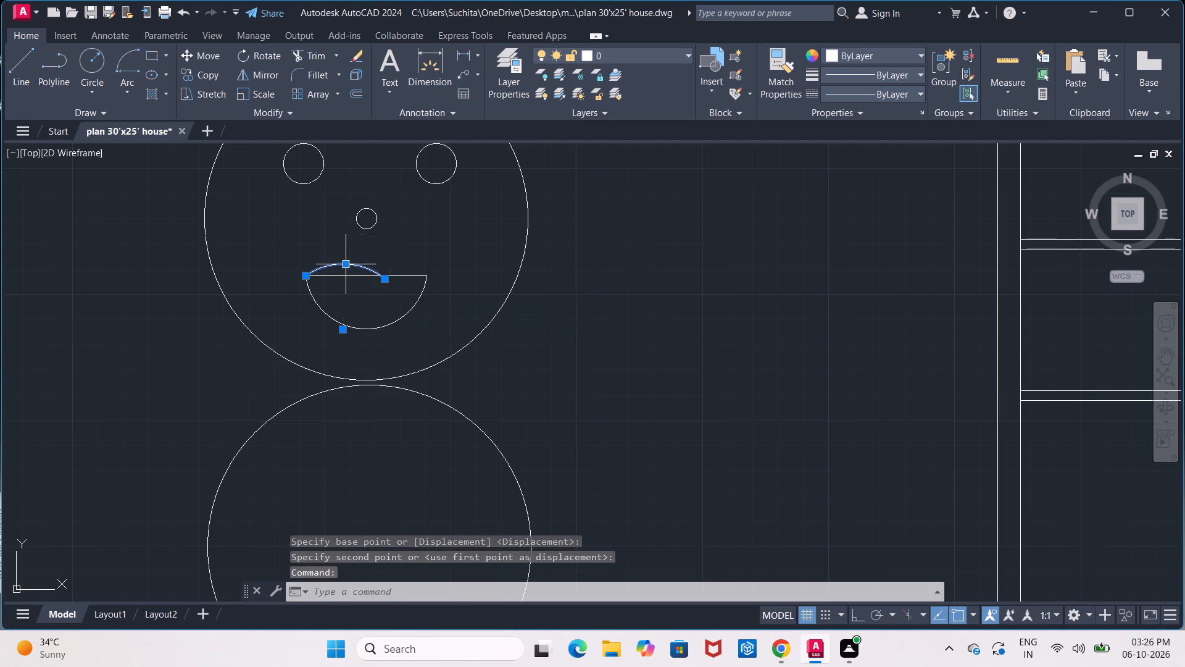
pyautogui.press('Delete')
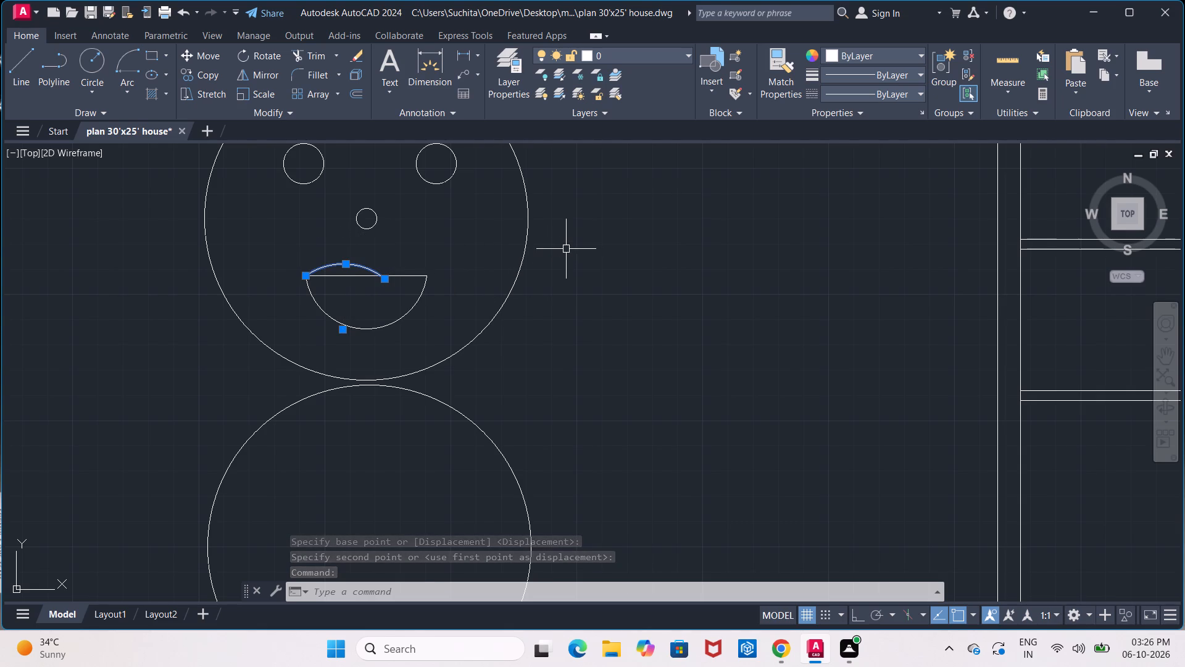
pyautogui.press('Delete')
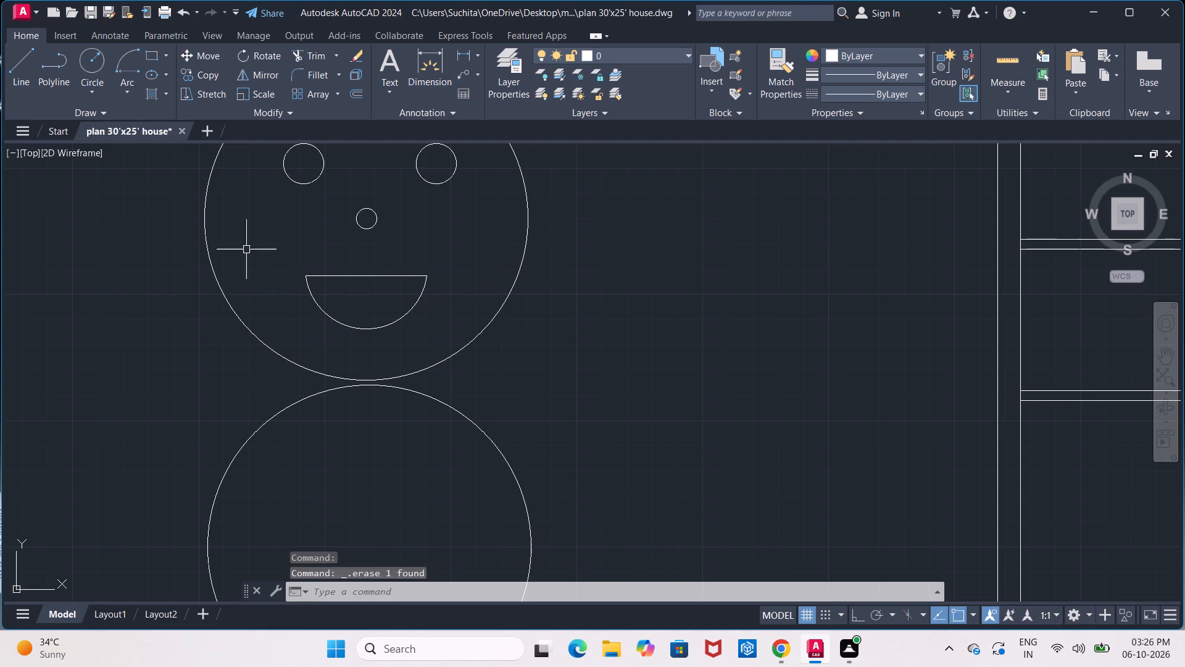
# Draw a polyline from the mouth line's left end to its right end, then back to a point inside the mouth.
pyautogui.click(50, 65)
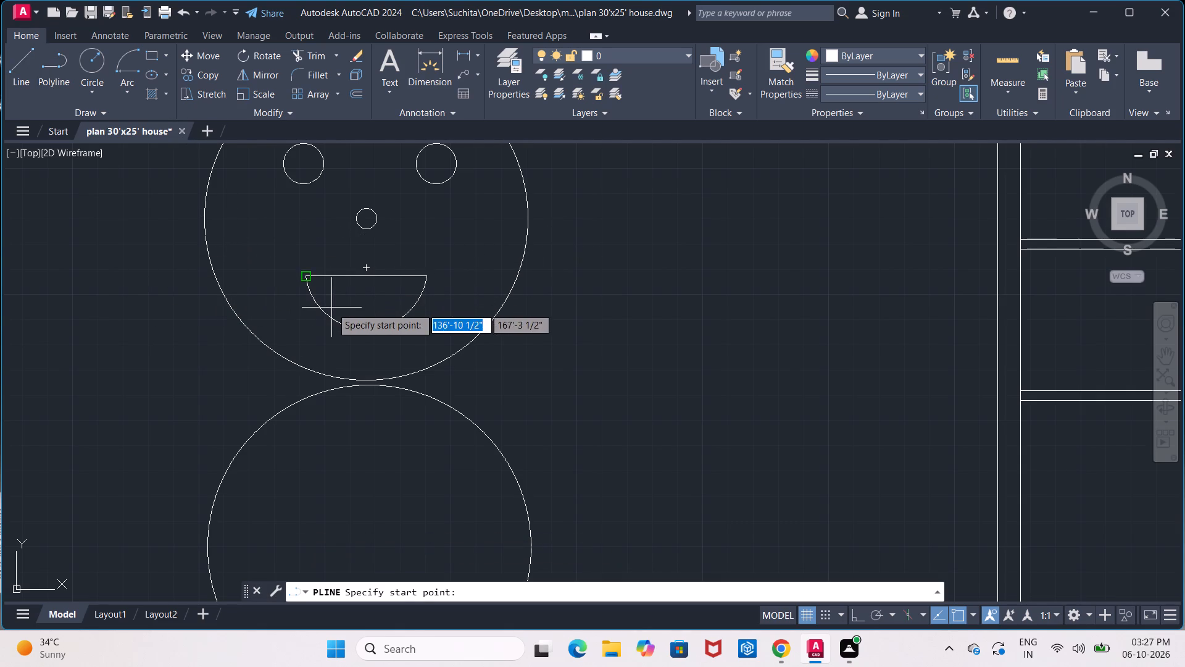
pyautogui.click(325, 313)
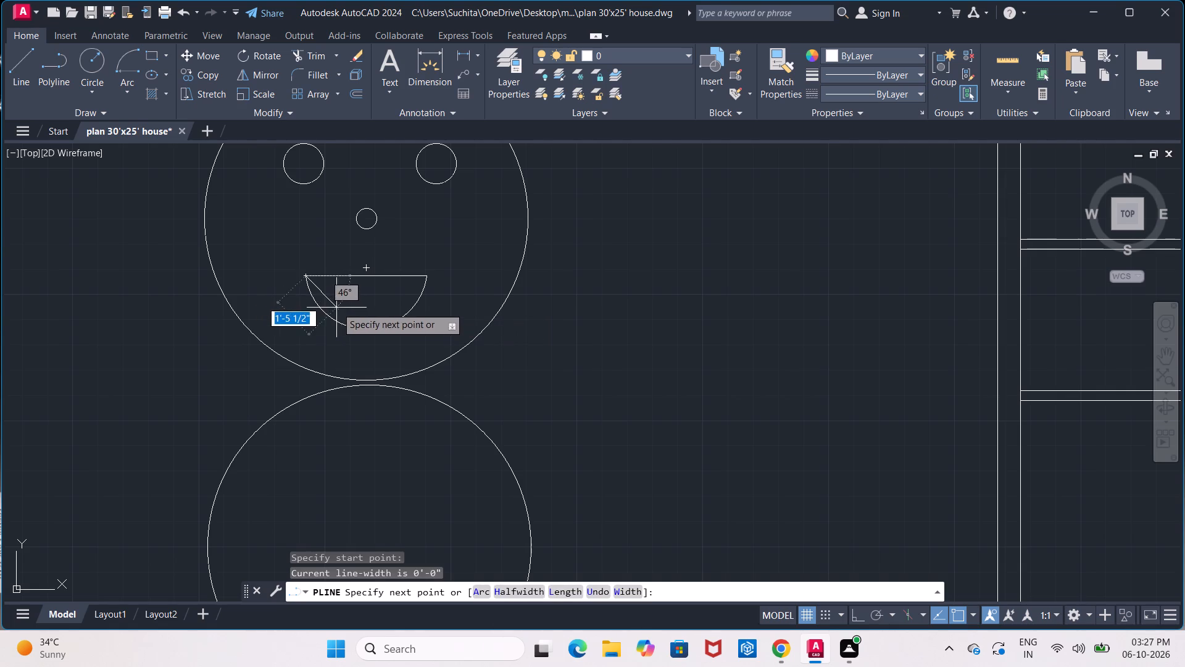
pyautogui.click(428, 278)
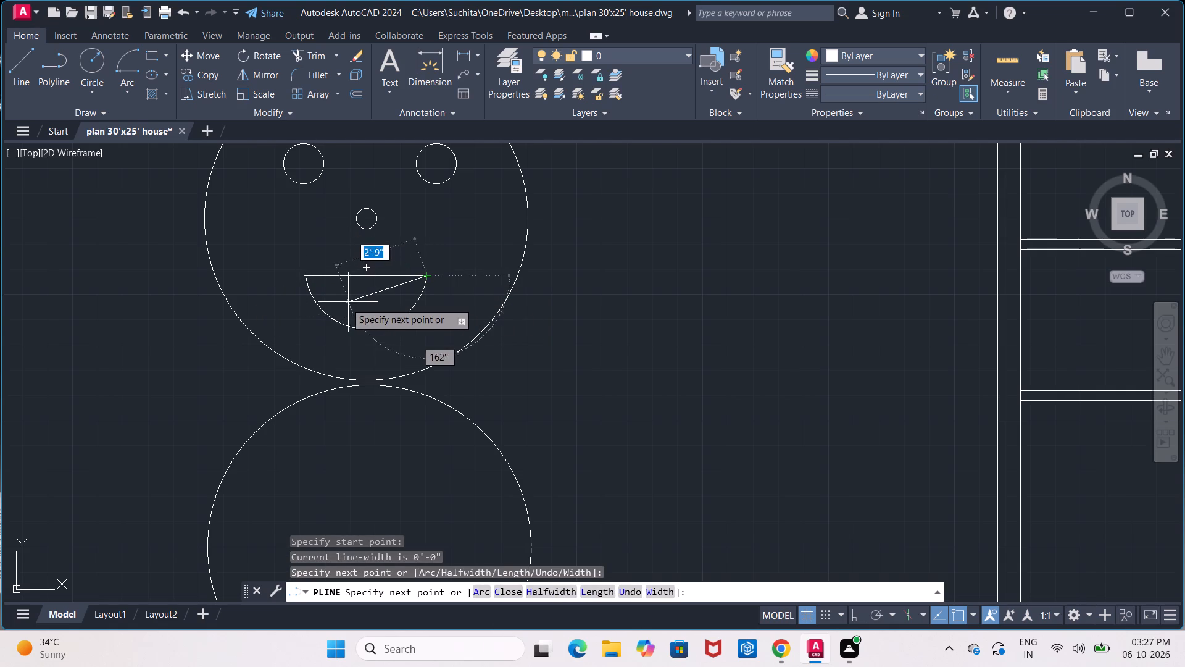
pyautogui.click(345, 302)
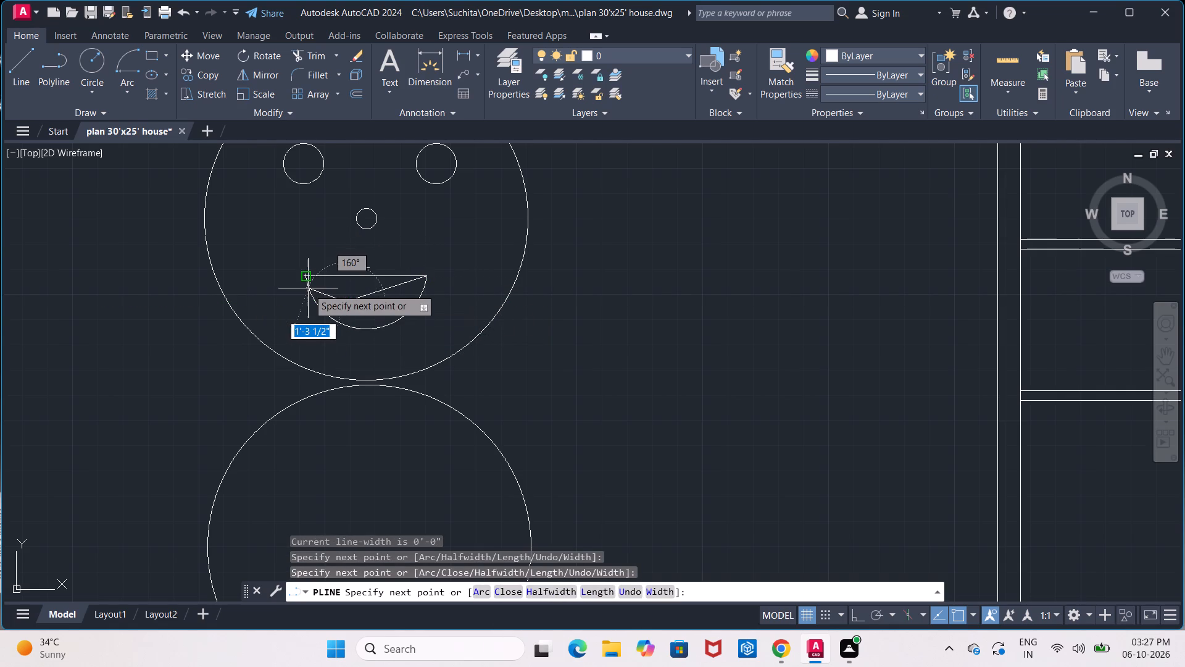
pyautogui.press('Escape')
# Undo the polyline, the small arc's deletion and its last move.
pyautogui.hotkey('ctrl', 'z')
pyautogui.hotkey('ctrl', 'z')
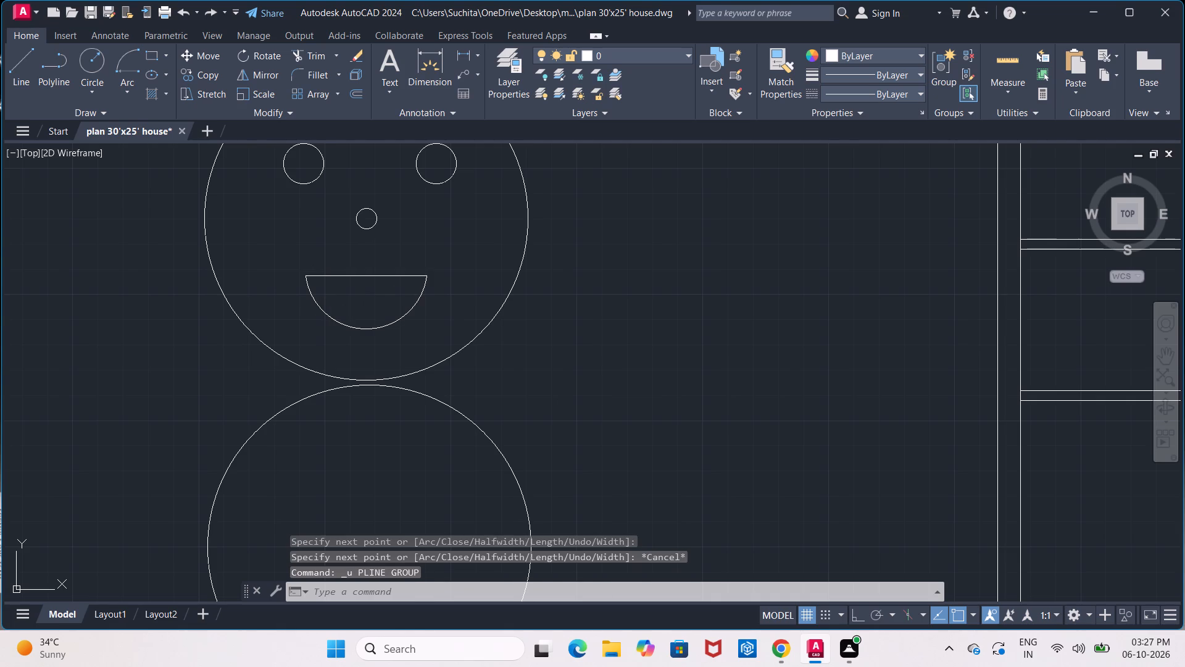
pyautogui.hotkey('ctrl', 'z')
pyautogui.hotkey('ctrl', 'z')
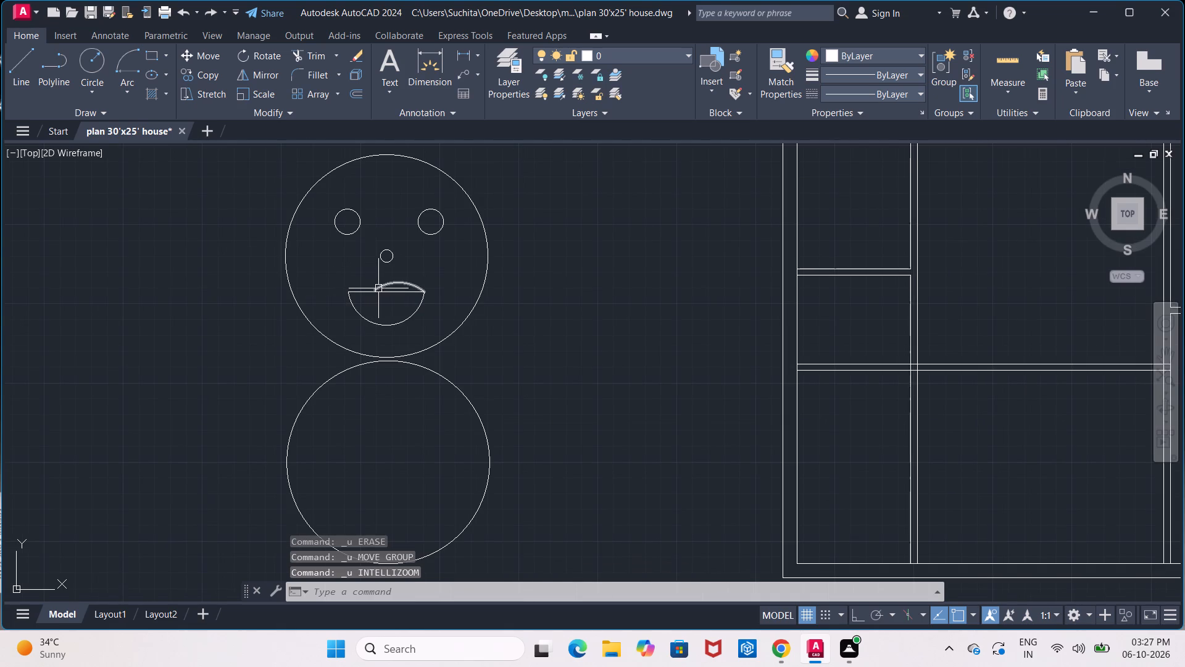
# Delete the small arc above the right part of the mouth line.
pyautogui.click(380, 287)
pyautogui.press('Delete')
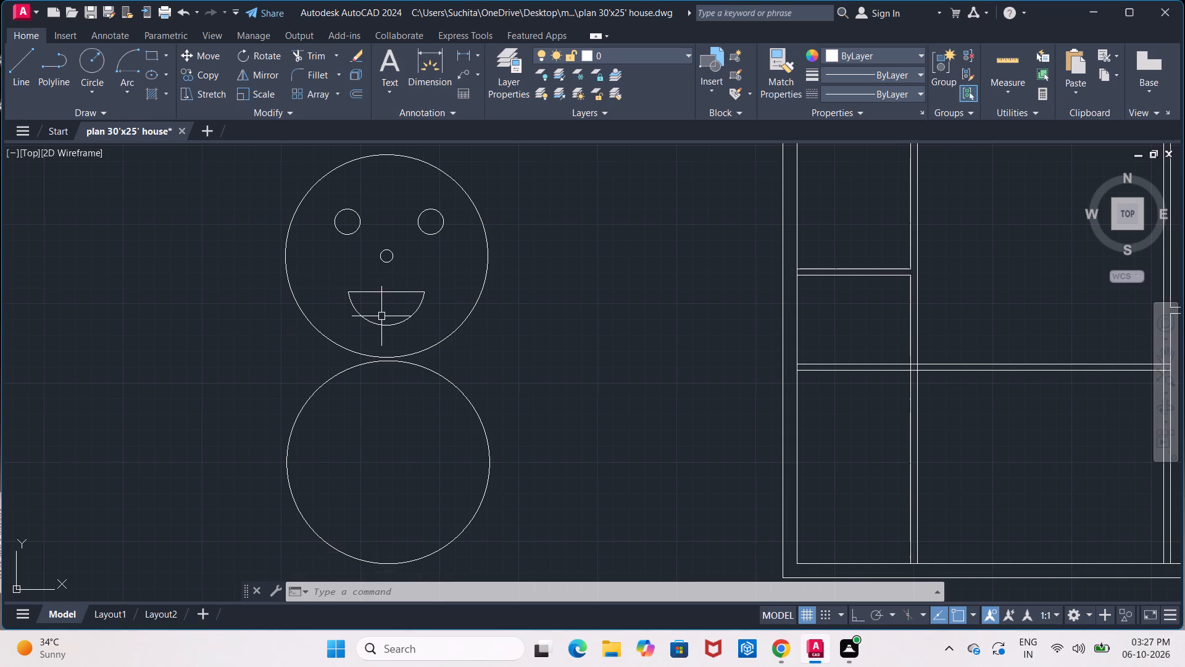
# With Ortho on, draw a vertical line about 3" long at the midpoint of the mouth line.
pyautogui.click(28, 64)
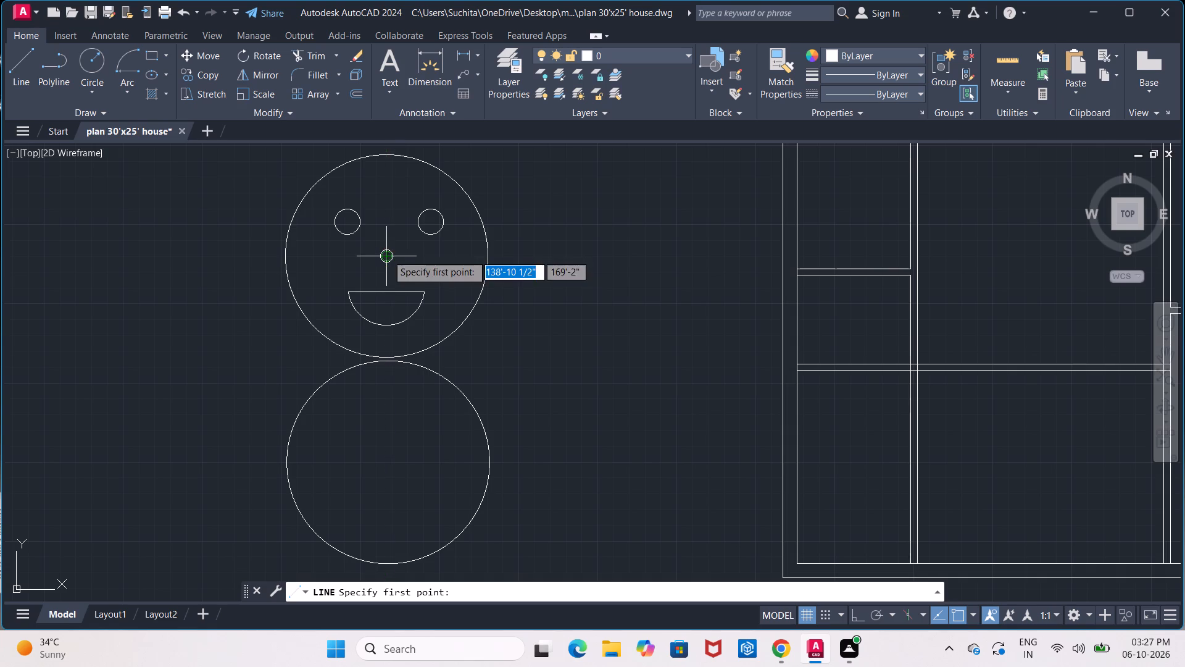
pyautogui.click(389, 293)
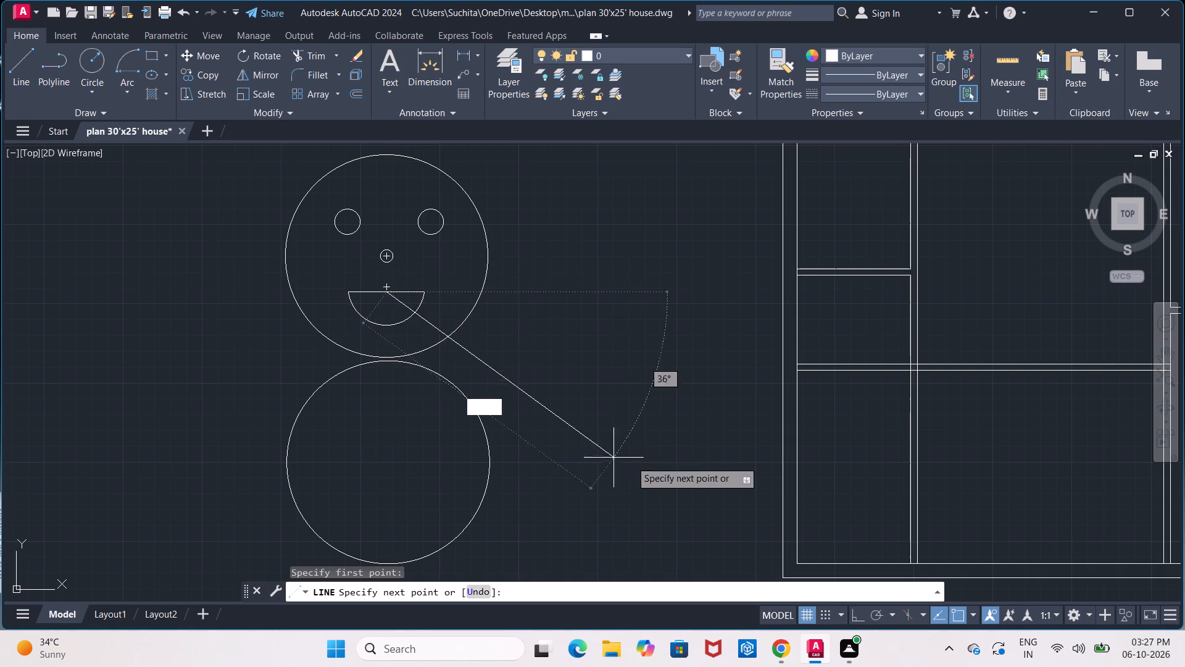
pyautogui.click(859, 616)
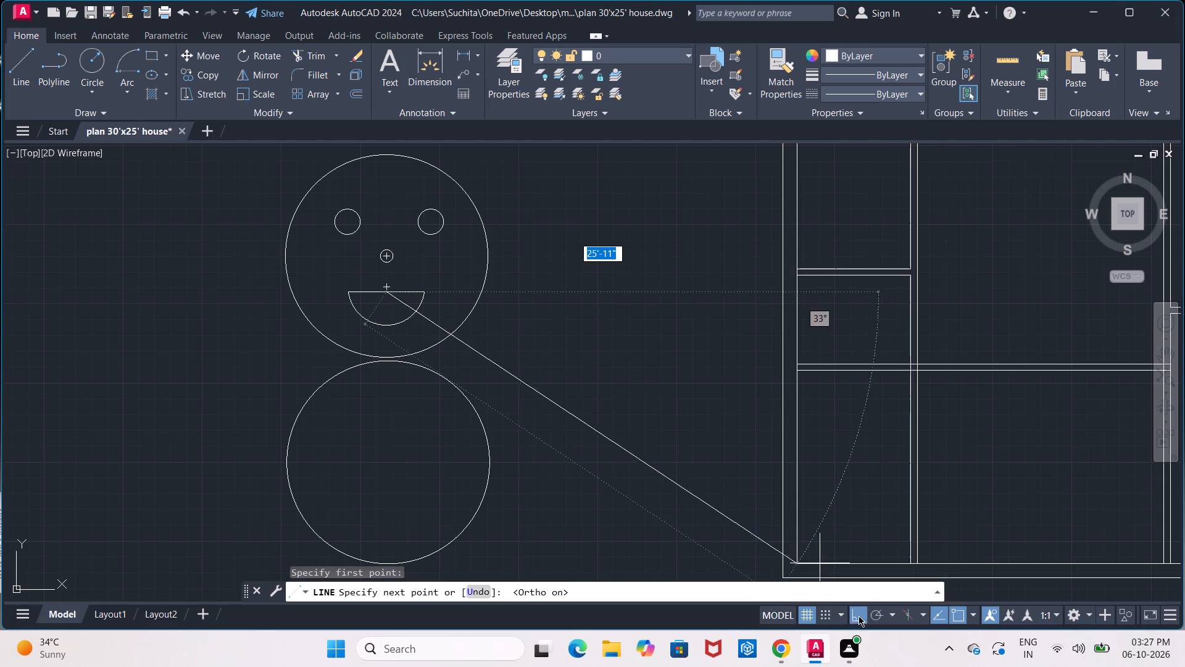
pyautogui.scroll(4, 309, 381)
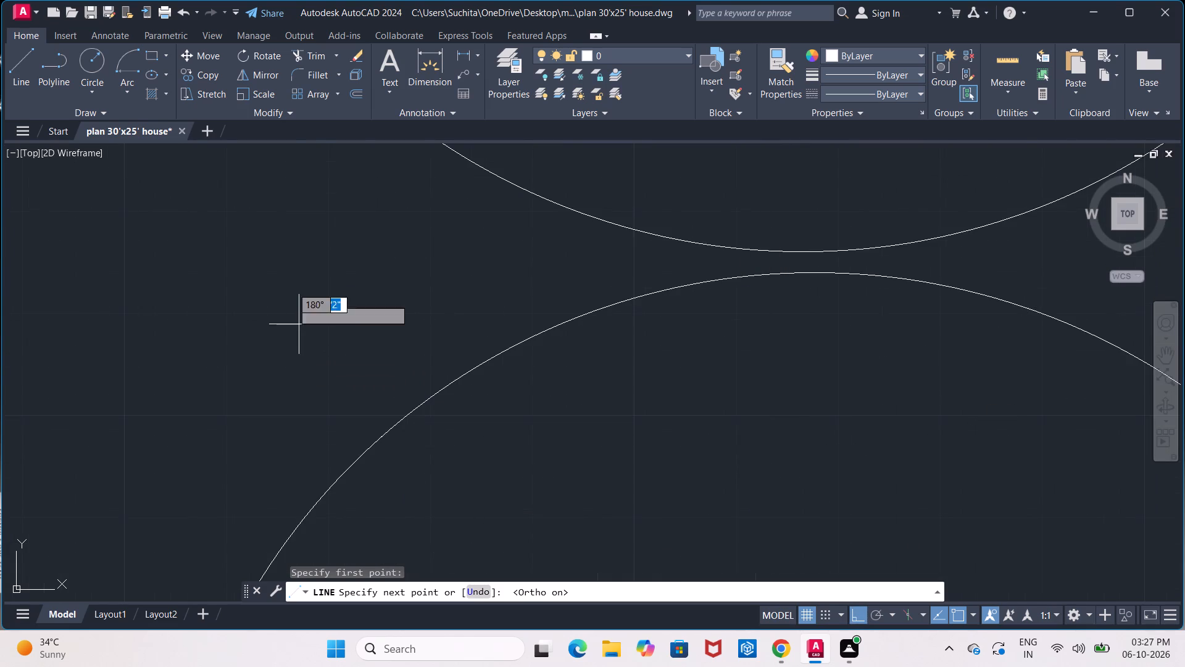
pyautogui.scroll(-4, 296, 291)
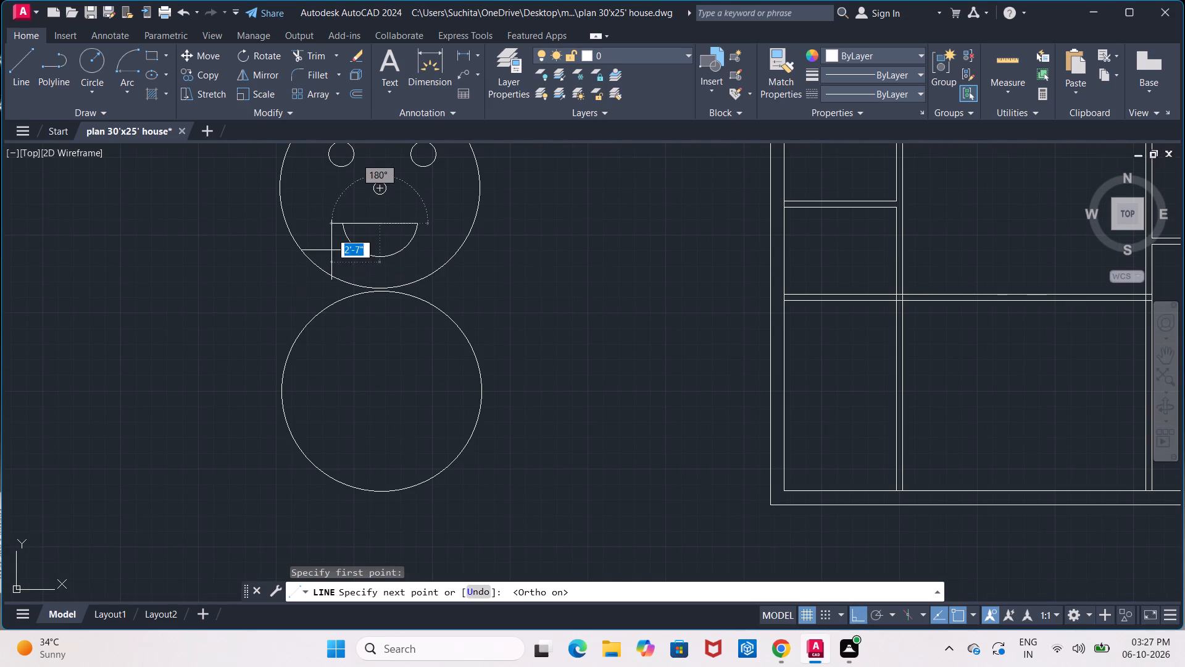
pyautogui.scroll(4, 375, 254)
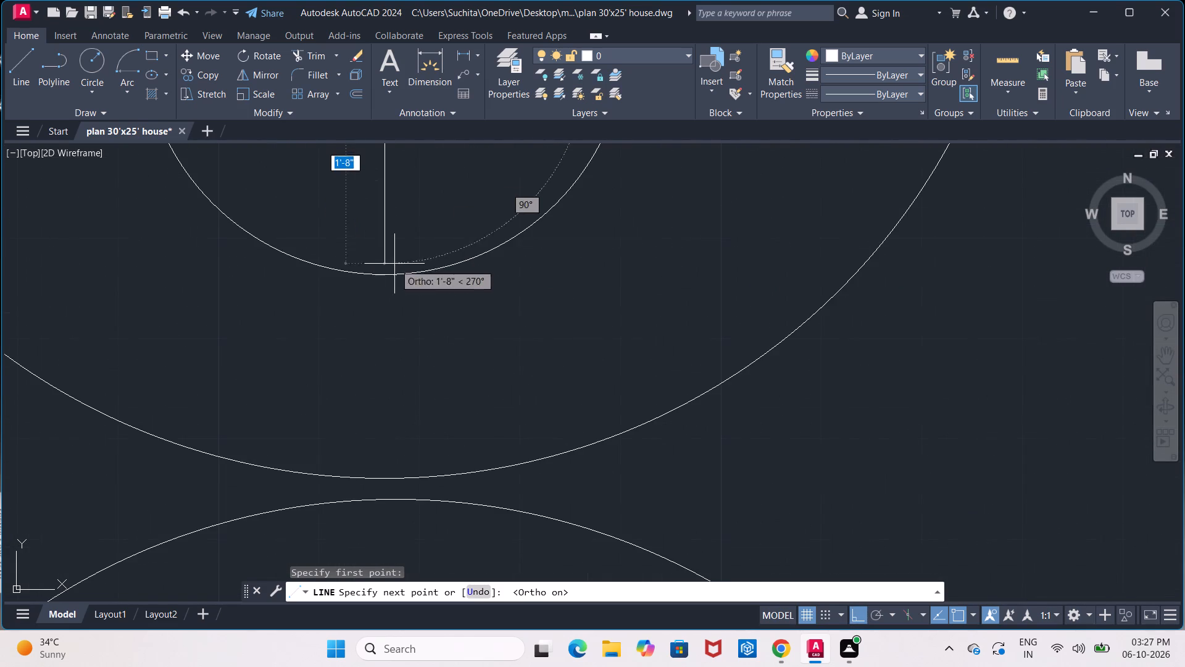
pyautogui.click(389, 275)
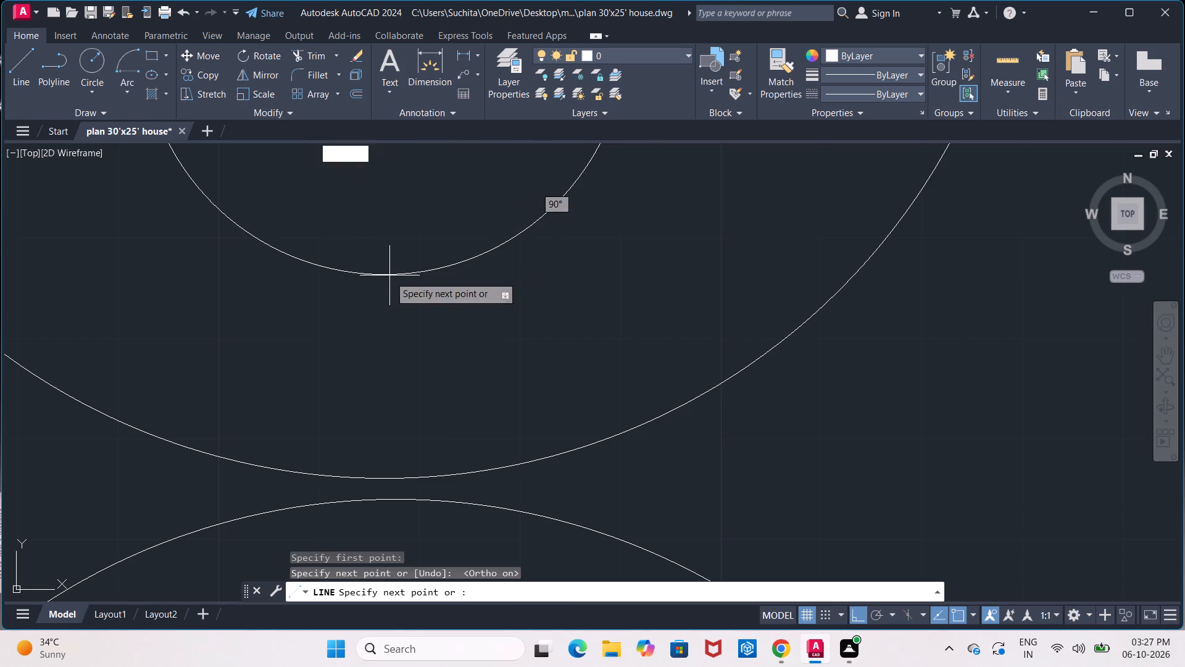
pyautogui.press('Escape')
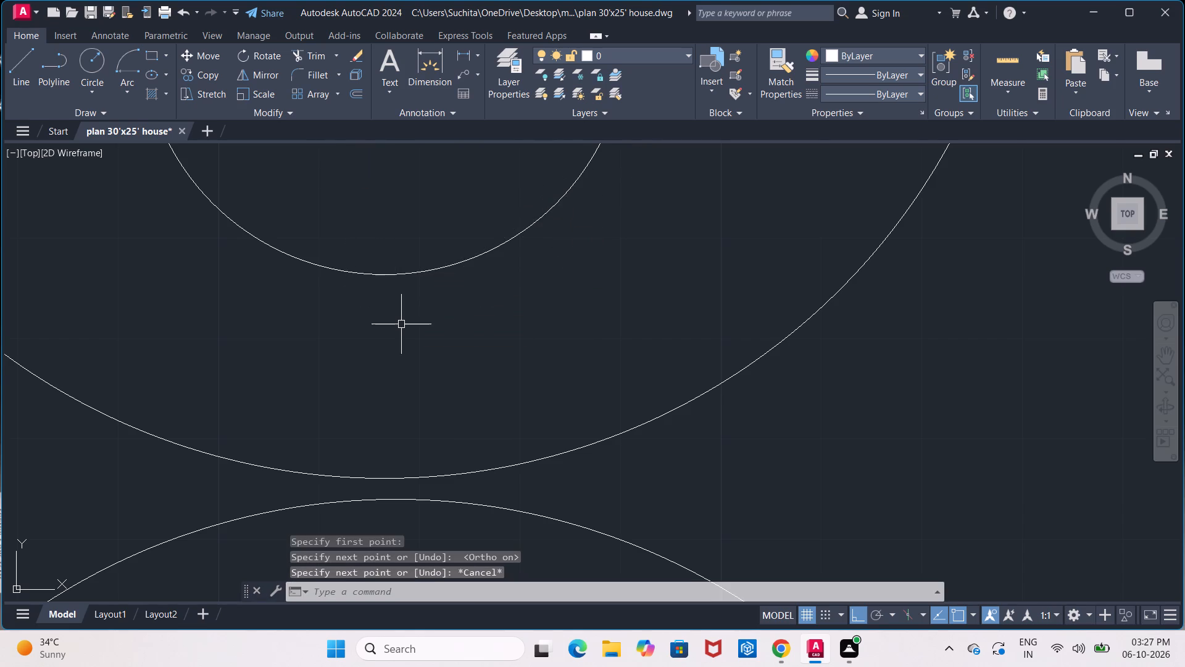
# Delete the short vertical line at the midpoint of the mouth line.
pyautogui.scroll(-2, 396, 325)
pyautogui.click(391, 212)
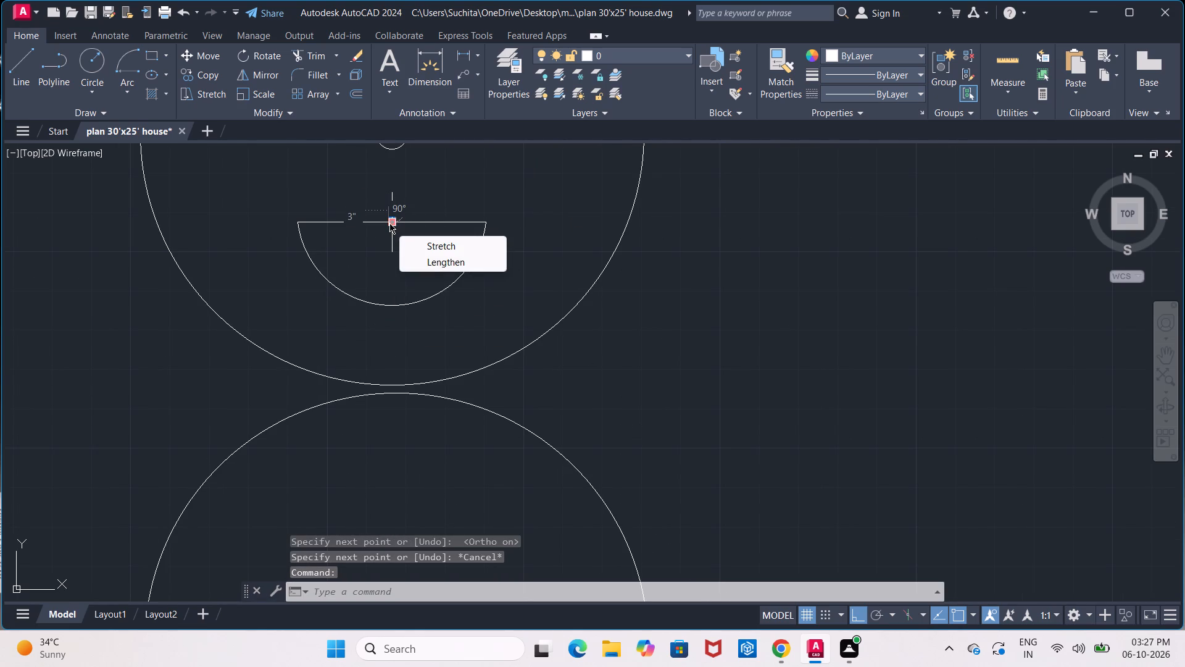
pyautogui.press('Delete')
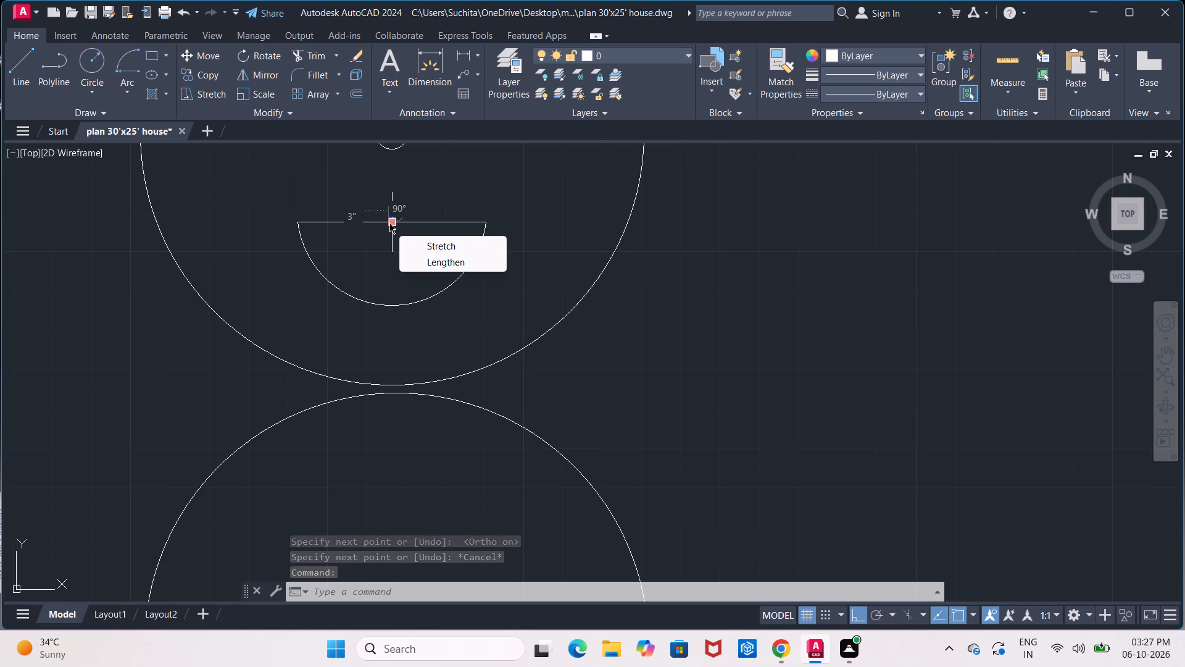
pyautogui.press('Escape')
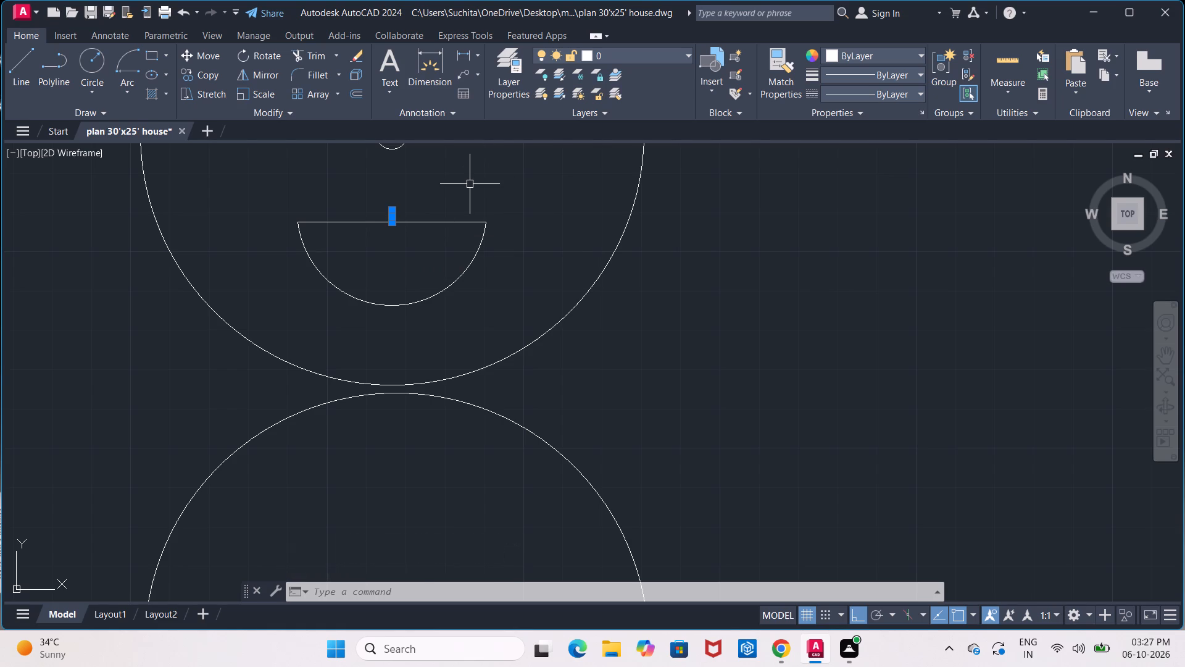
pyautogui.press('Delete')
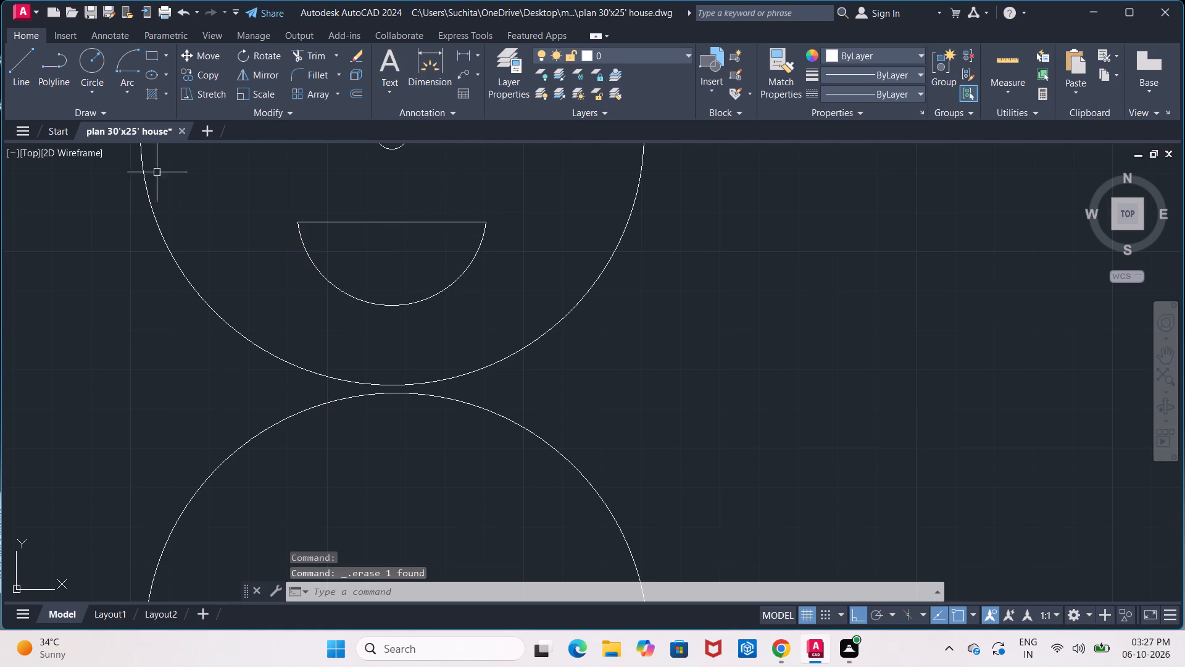
# Delete the whole two-circle figure with the smiling face beside the house plan.
pyautogui.scroll(-1, 206, 84)
pyautogui.scroll(-4, 269, 229)
pyautogui.moveTo(278, 259); pyautogui.dragTo(278, 250, button='middle')
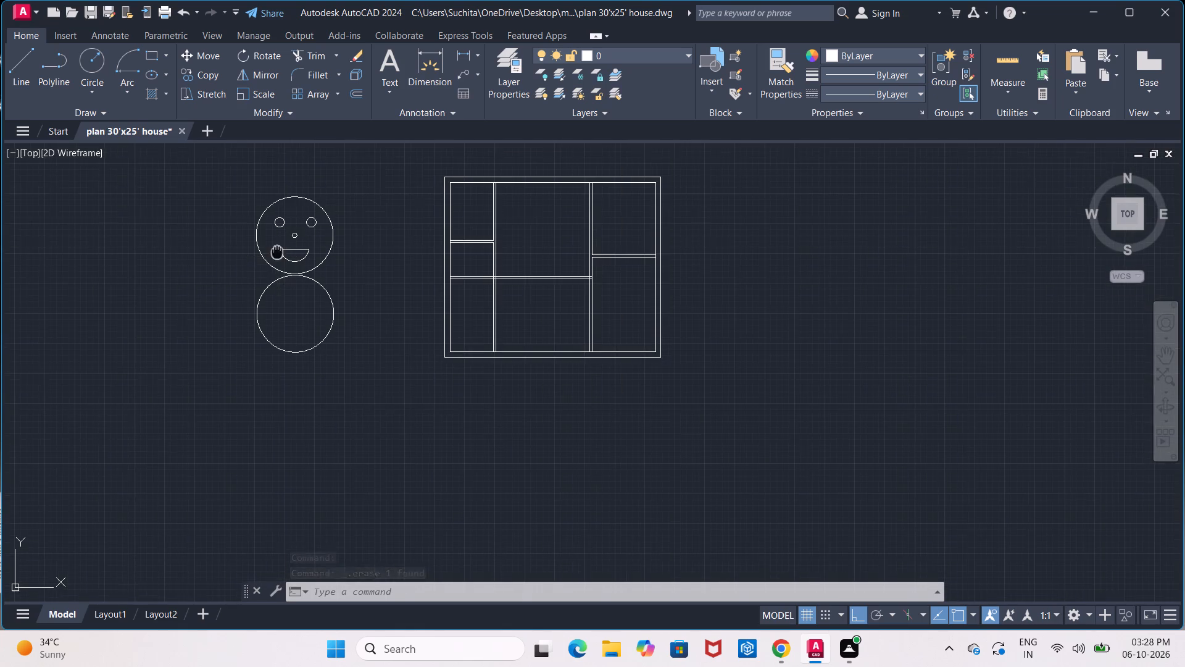
pyautogui.moveTo(278, 250); pyautogui.dragTo(286, 203, button='middle')
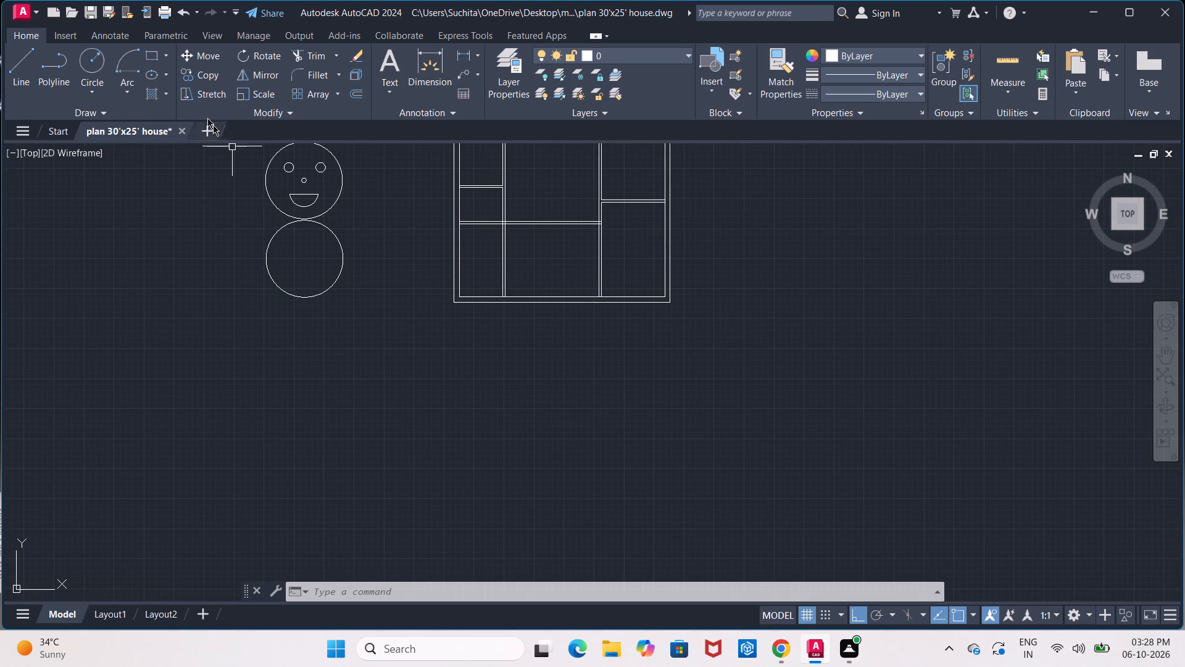
pyautogui.click(22, 69)
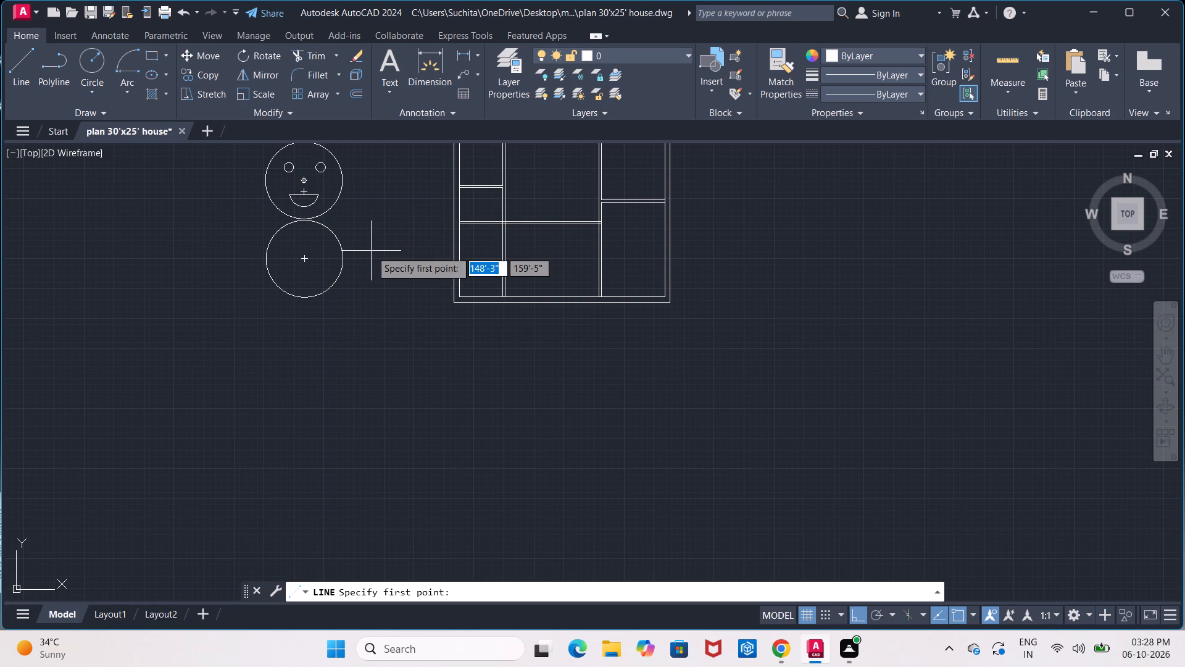
pyautogui.press('Escape')
pyautogui.scroll(1, 397, 274)
pyautogui.moveTo(391, 267); pyautogui.dragTo(430, 345, button='middle')
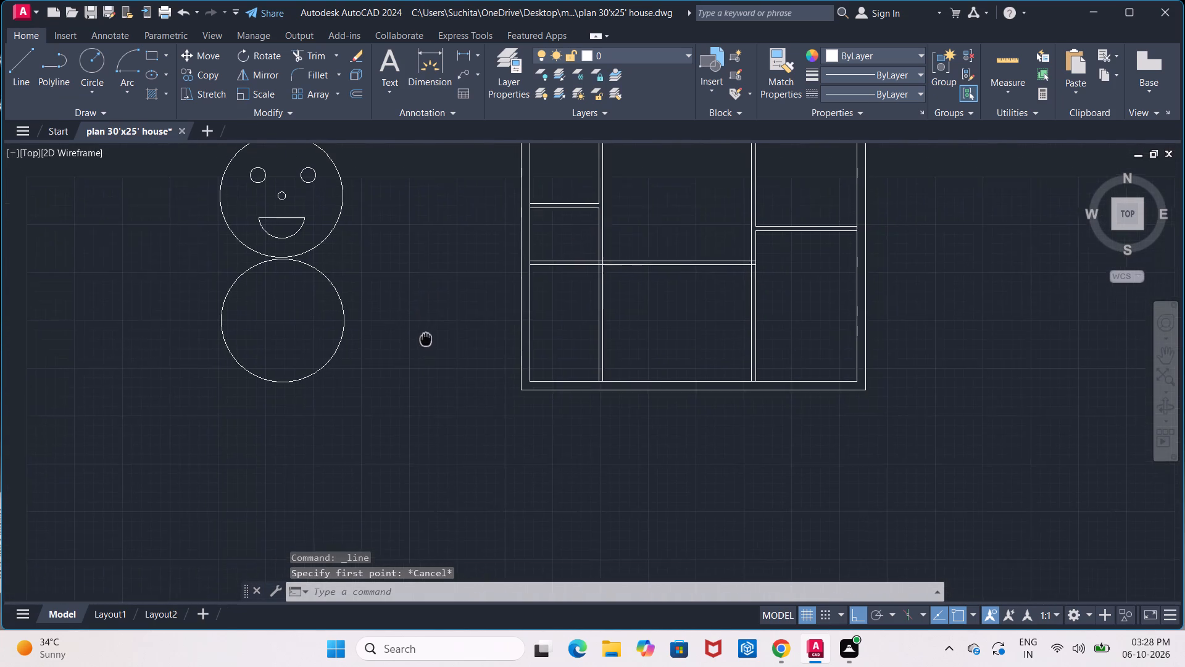
pyautogui.moveTo(430, 345); pyautogui.dragTo(462, 389, button='middle')
pyautogui.scroll(-1, 445, 369)
pyautogui.click(262, 199)
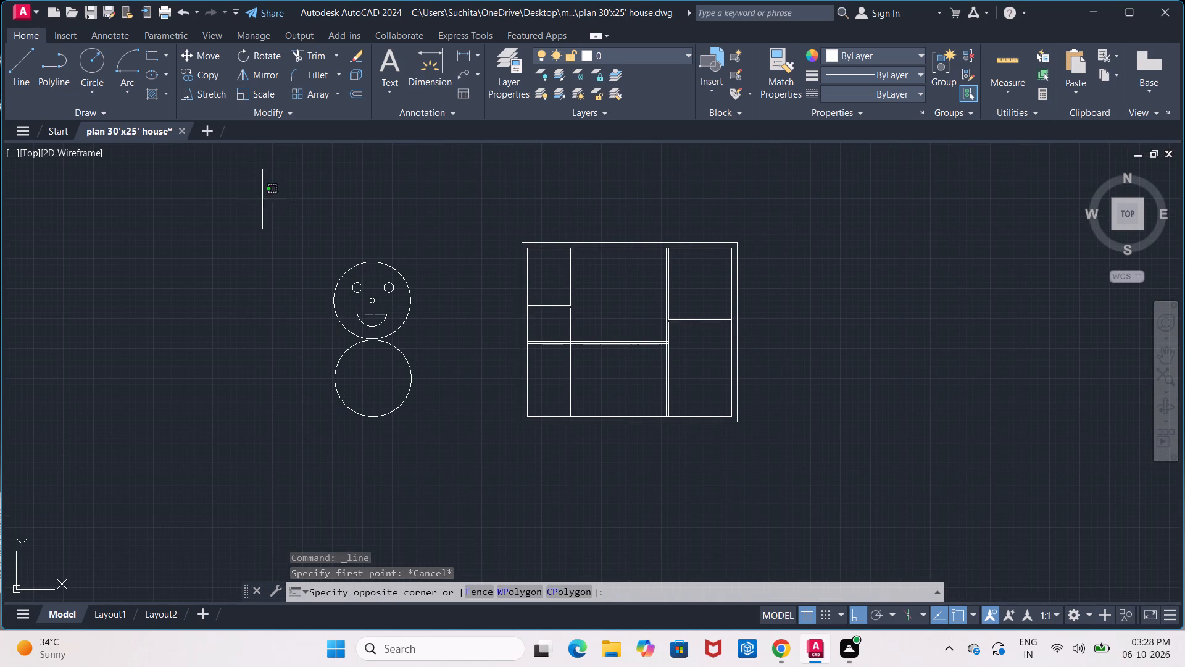
pyautogui.click(452, 444)
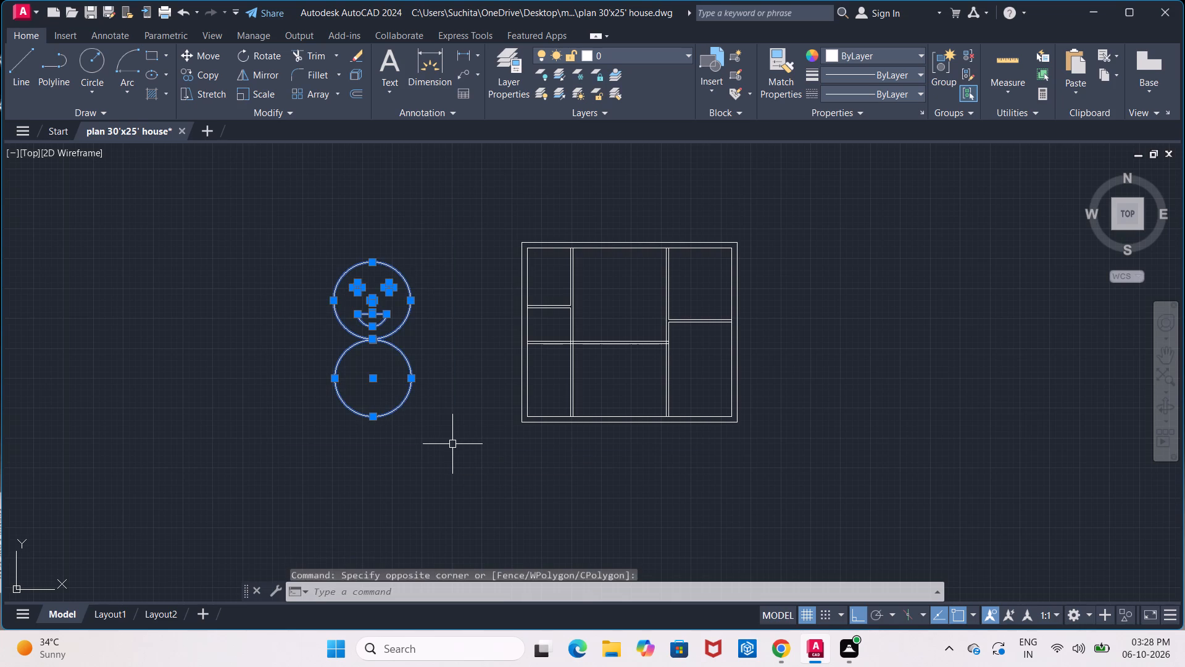
pyautogui.press('Delete')
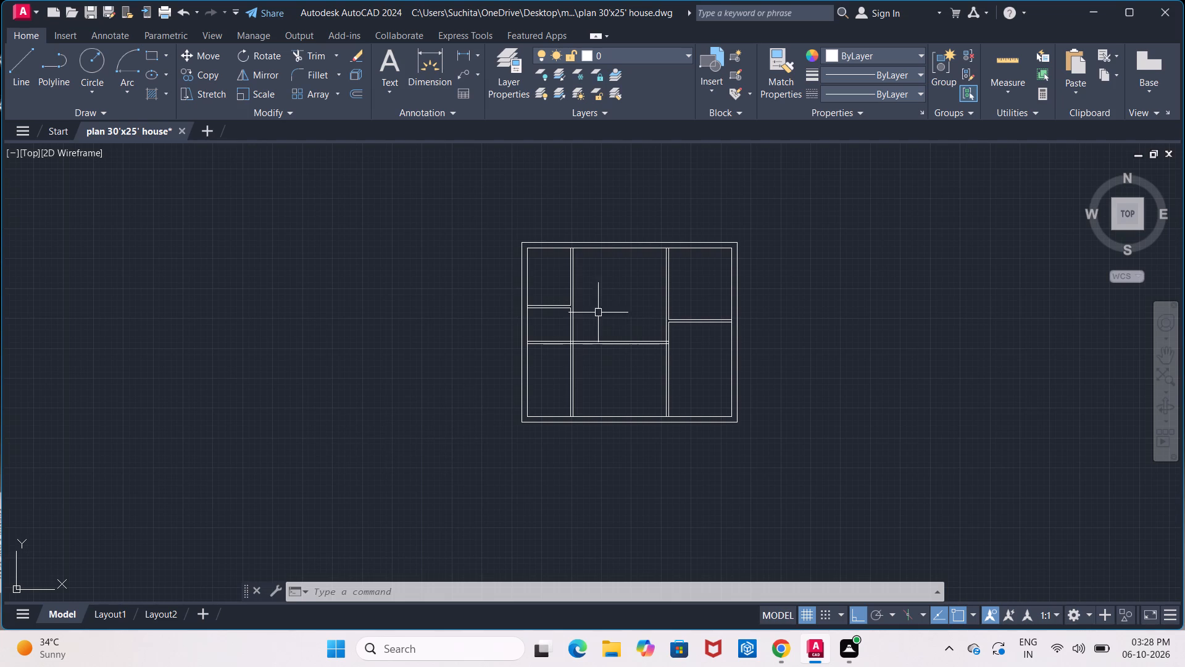
# Trim the central horizontal wall's two lines back from the left outer wall to the far face of the left vertical partition.
pyautogui.scroll(2, 555, 327)
pyautogui.write('tr')
pyautogui.press('Return')
pyautogui.press('Return')
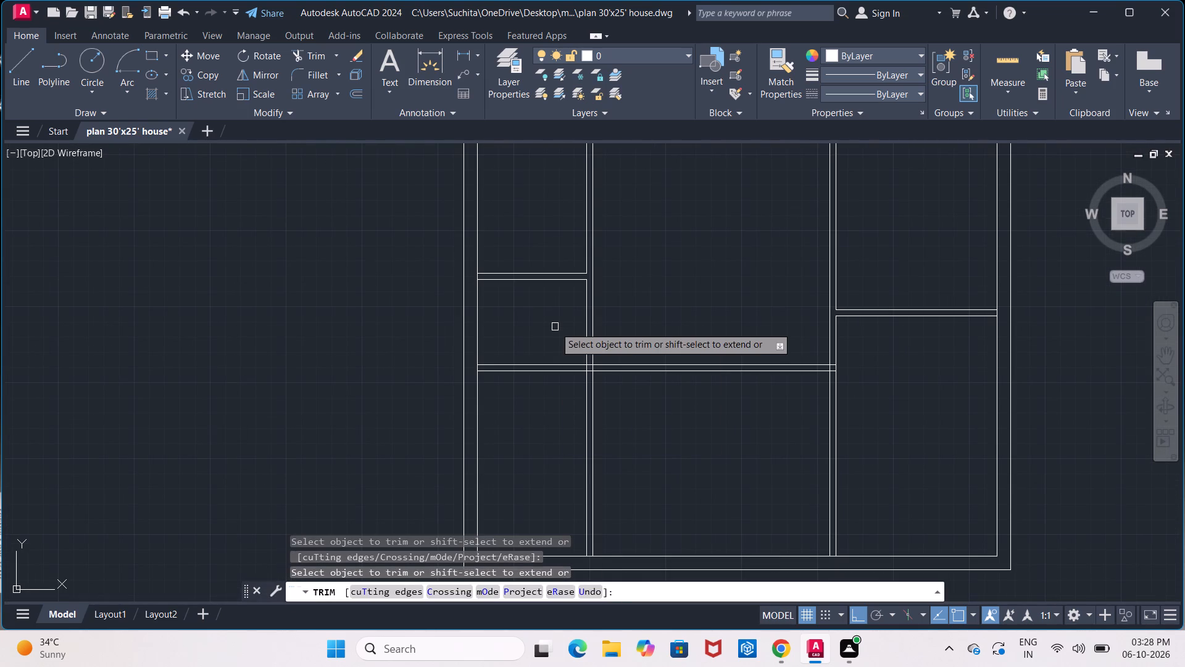
pyautogui.moveTo(539, 329); pyautogui.dragTo(546, 382)
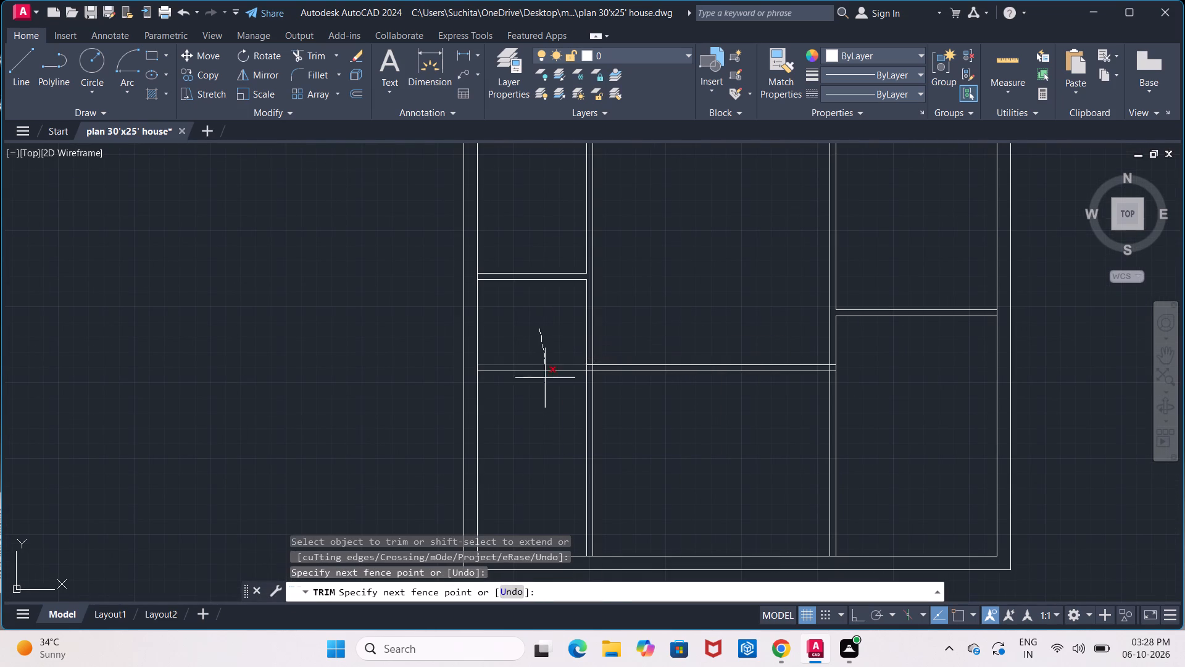
pyautogui.moveTo(546, 382); pyautogui.dragTo(547, 390)
pyautogui.scroll(2, 578, 369)
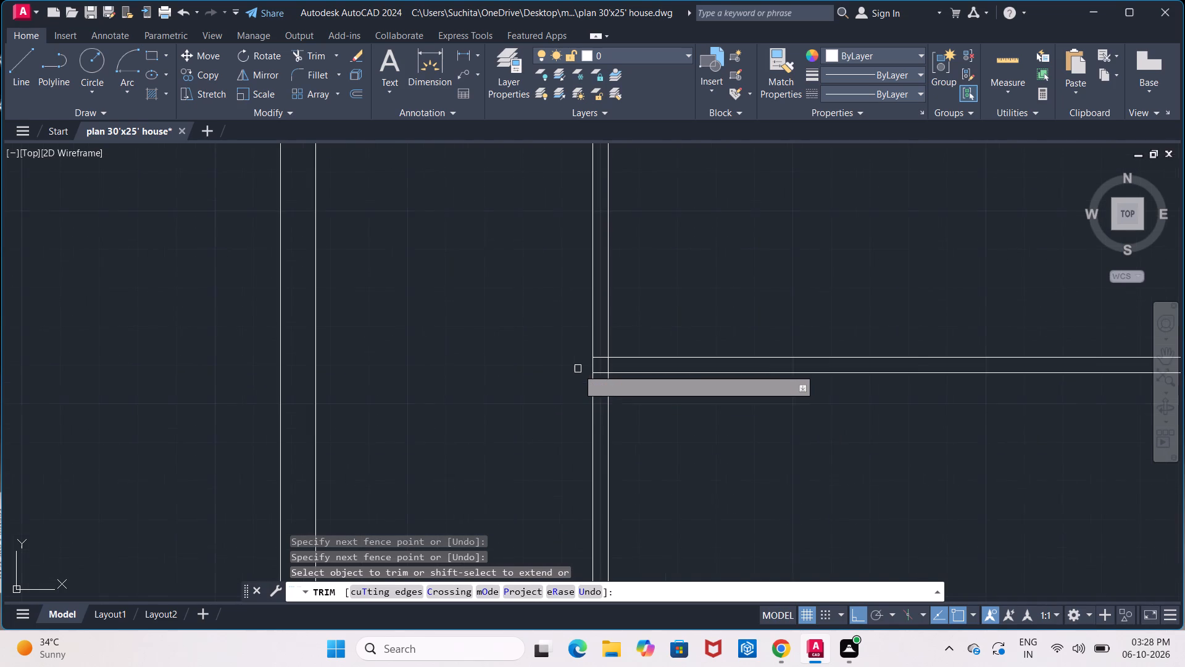
pyautogui.scroll(3, 578, 369)
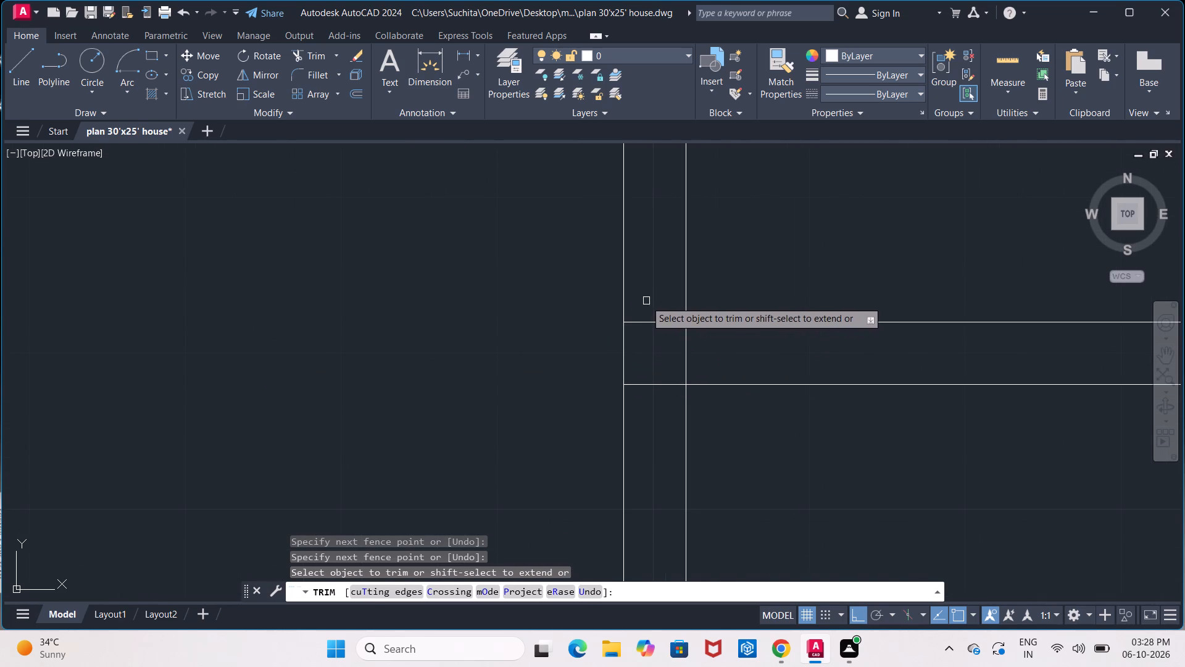
pyautogui.click(646, 301)
pyautogui.click(654, 403)
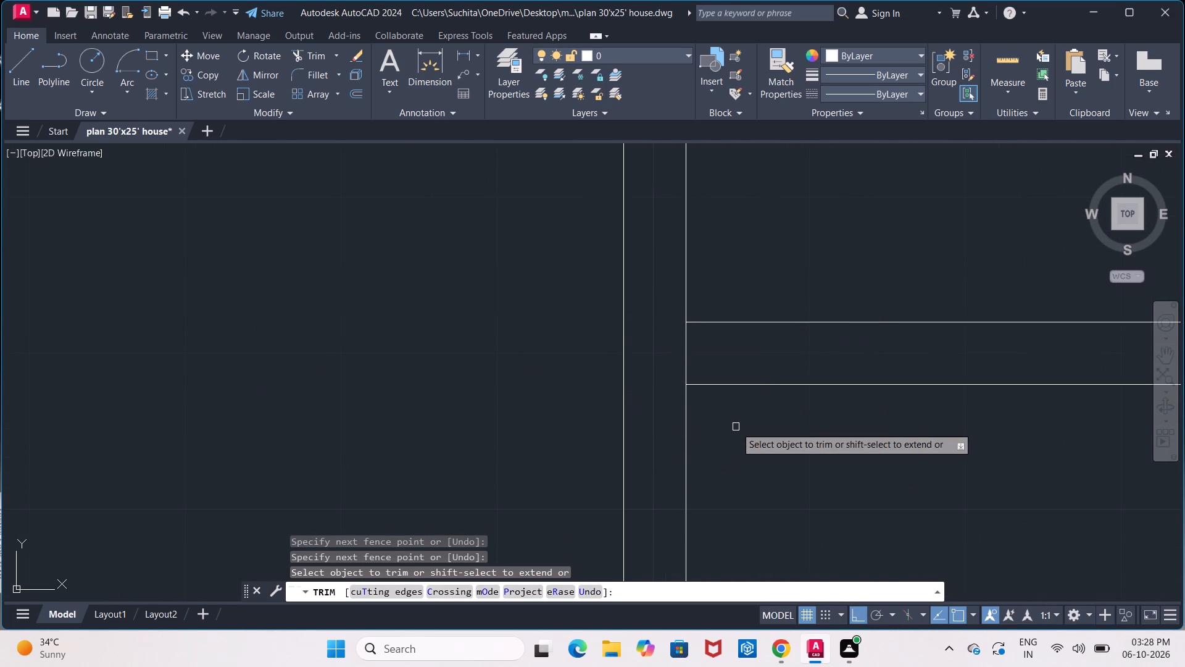
# Trim the line segments closing the junctions of the central horizontal wall with the left partition and the upper-left room's wall with the outer wall.
pyautogui.scroll(-4, 736, 427)
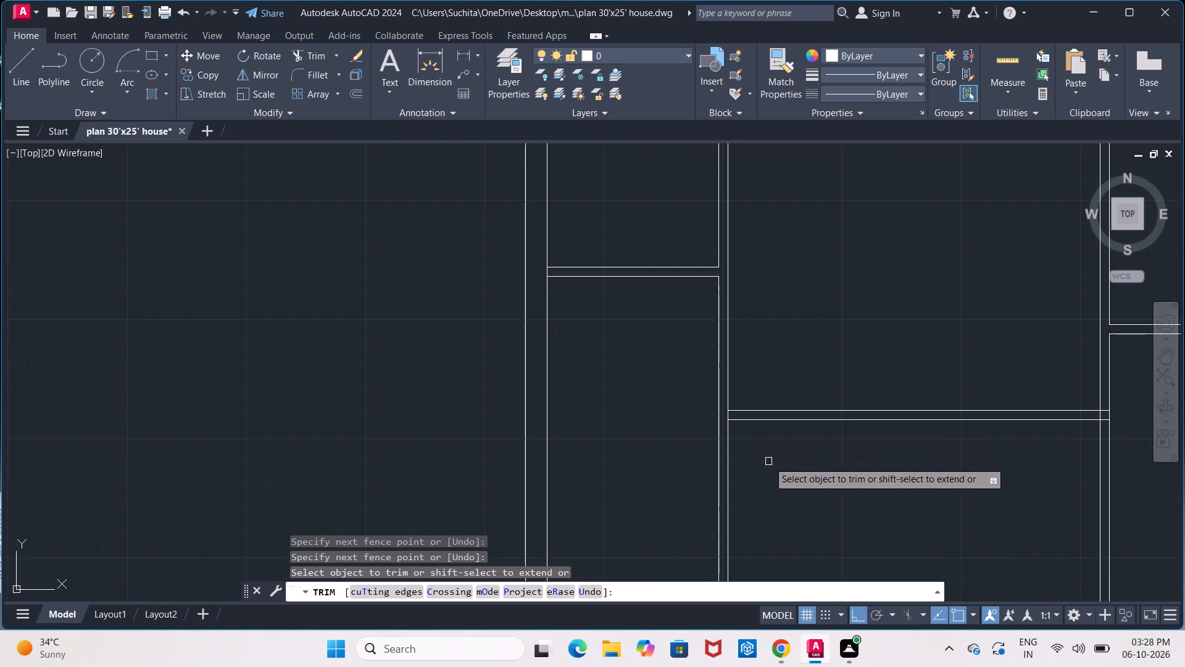
pyautogui.moveTo(769, 462); pyautogui.dragTo(710, 442, button='middle')
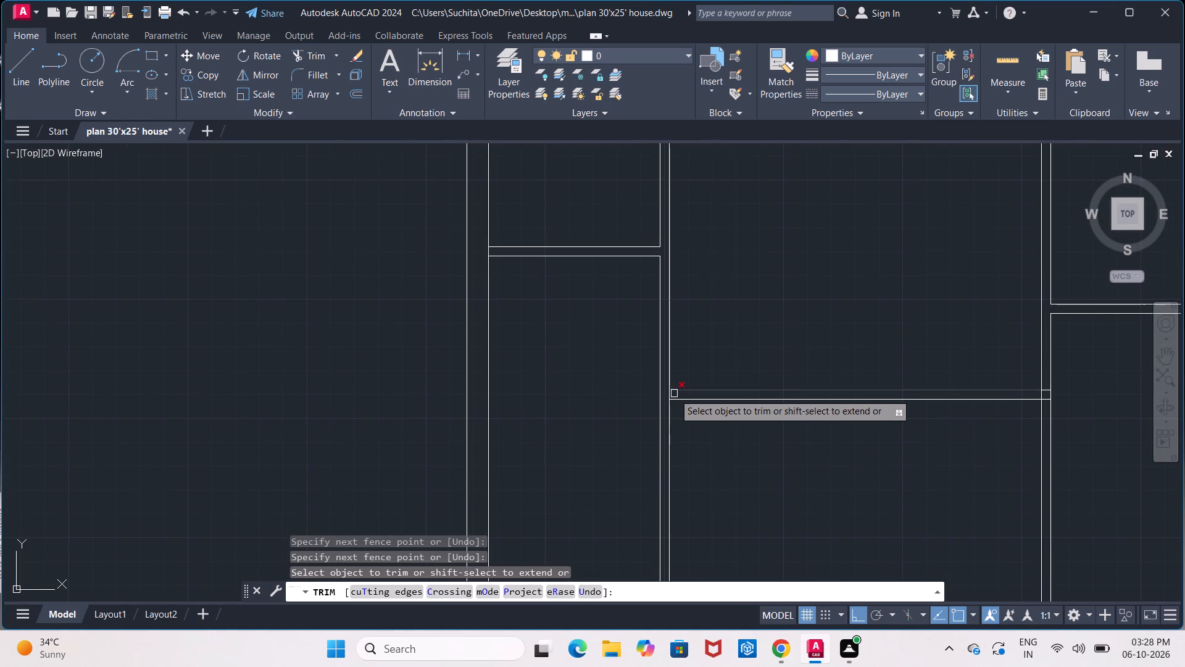
pyautogui.scroll(2, 675, 395)
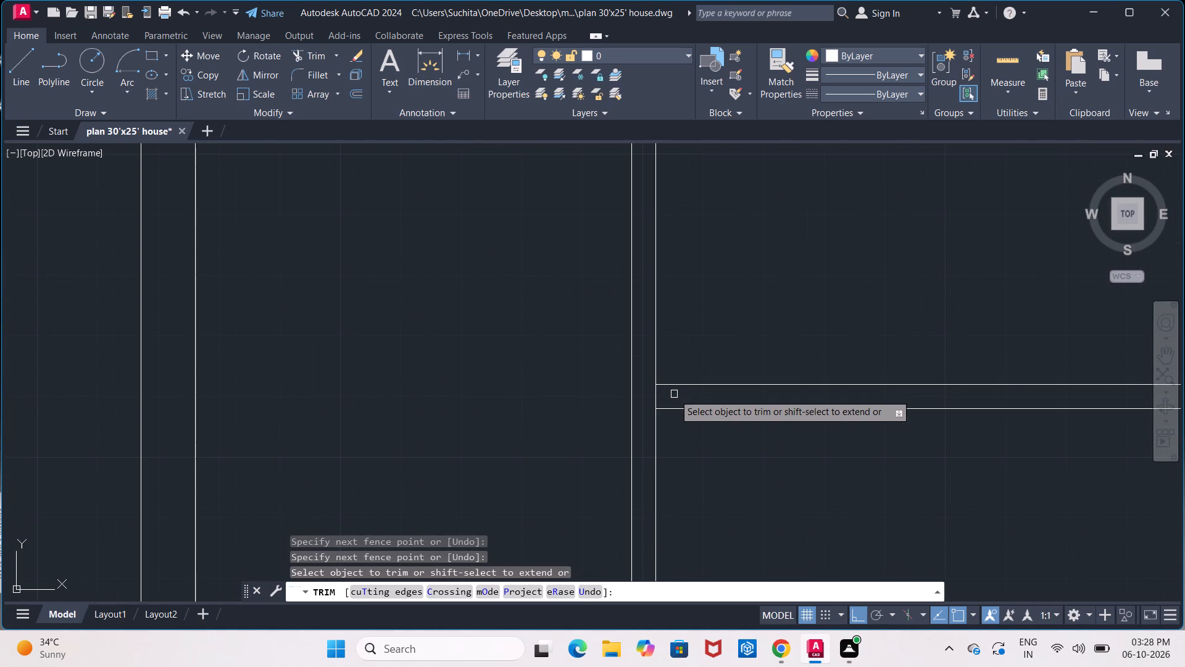
pyautogui.click(655, 398)
pyautogui.scroll(-3, 686, 453)
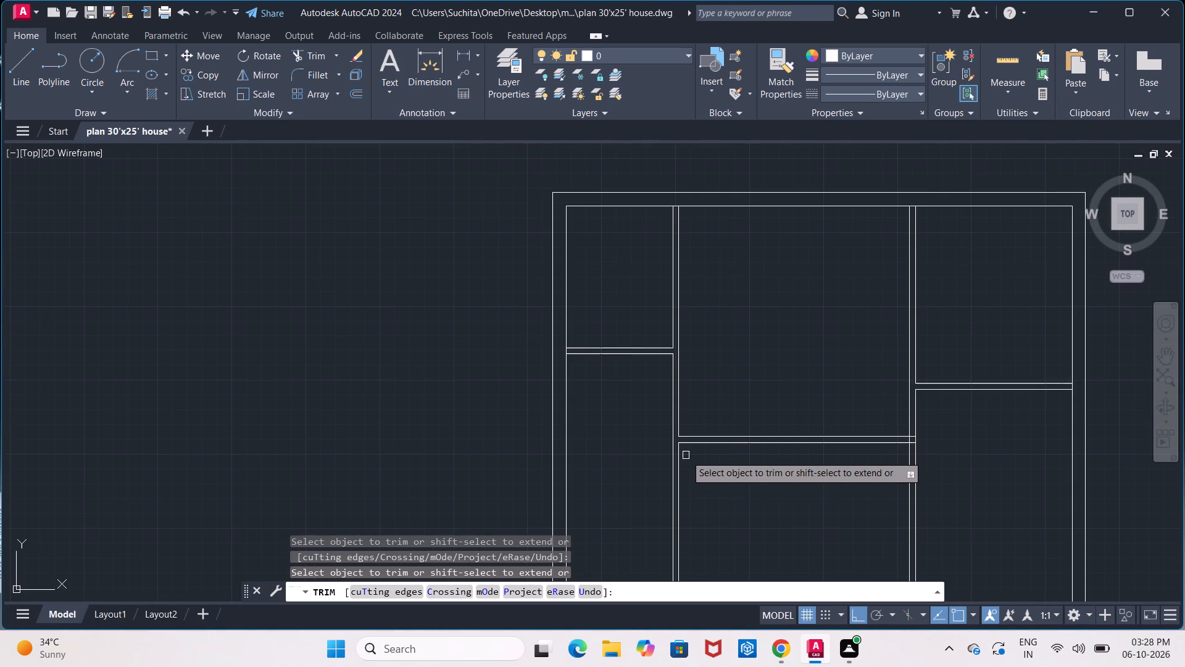
pyautogui.moveTo(704, 469); pyautogui.dragTo(649, 403, button='middle')
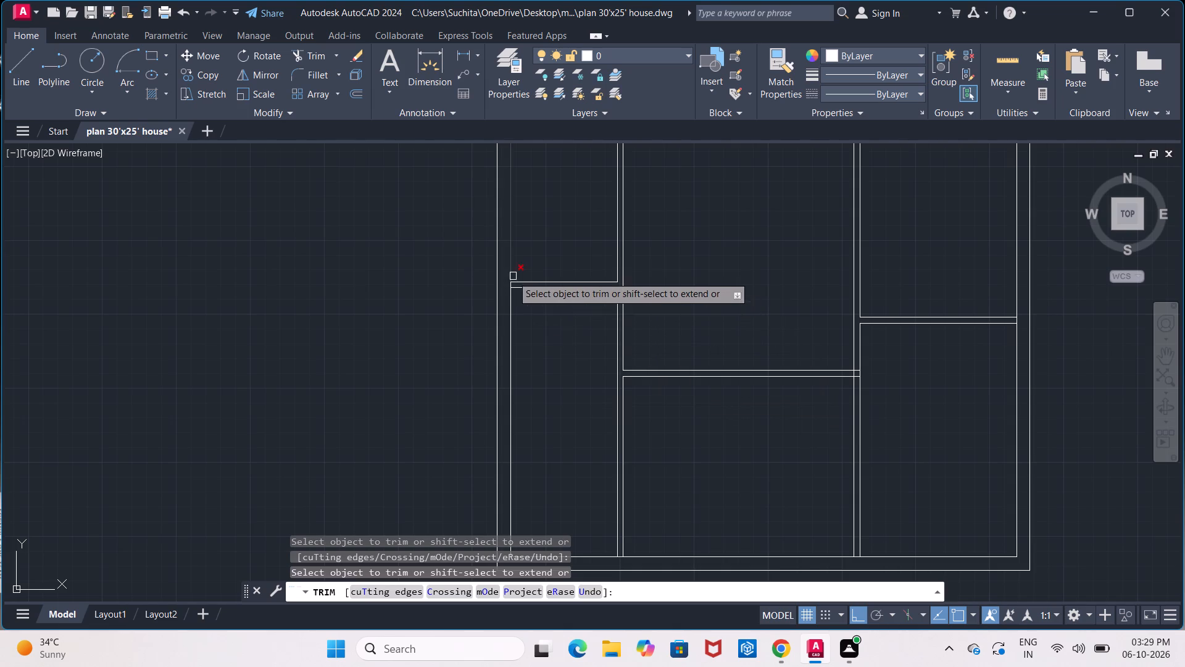
pyautogui.scroll(3, 502, 284)
pyautogui.click(522, 287)
pyautogui.scroll(-5, 522, 295)
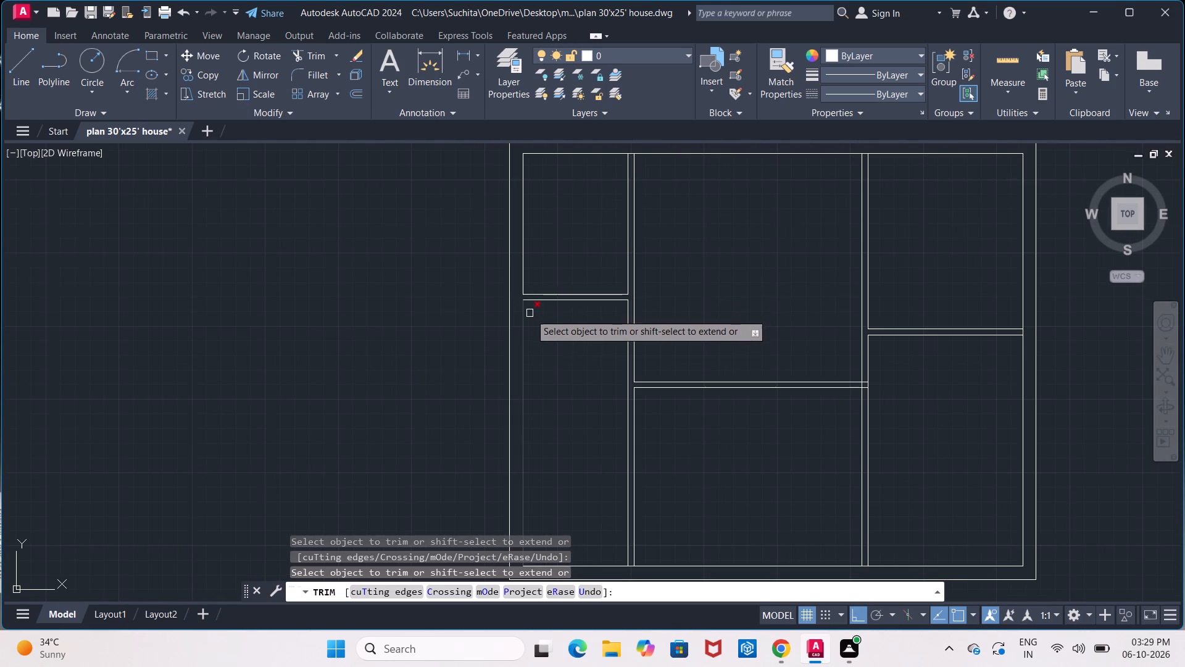
# Trim the top outer wall's inner line between the faces of both vertical partitions to open the two junctions.
pyautogui.scroll(4, 631, 154)
pyautogui.click(619, 154)
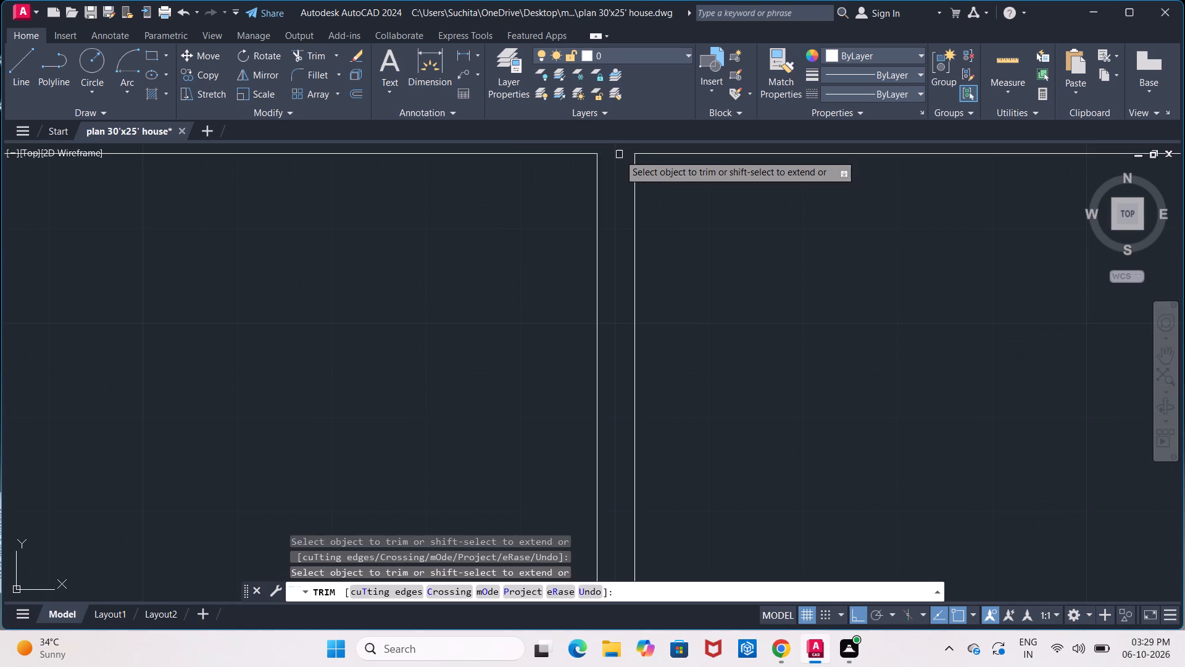
pyautogui.scroll(-4, 657, 258)
pyautogui.moveTo(721, 336); pyautogui.dragTo(683, 334, button='middle')
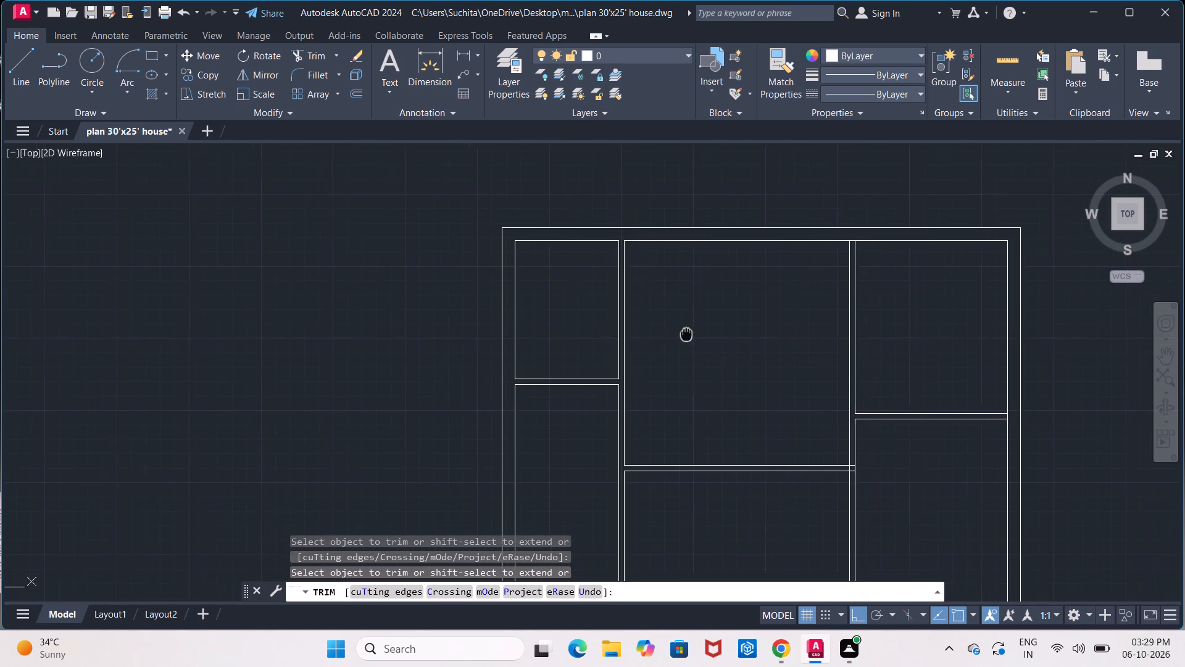
pyautogui.moveTo(683, 334); pyautogui.dragTo(650, 332, button='middle')
pyautogui.scroll(2, 806, 241)
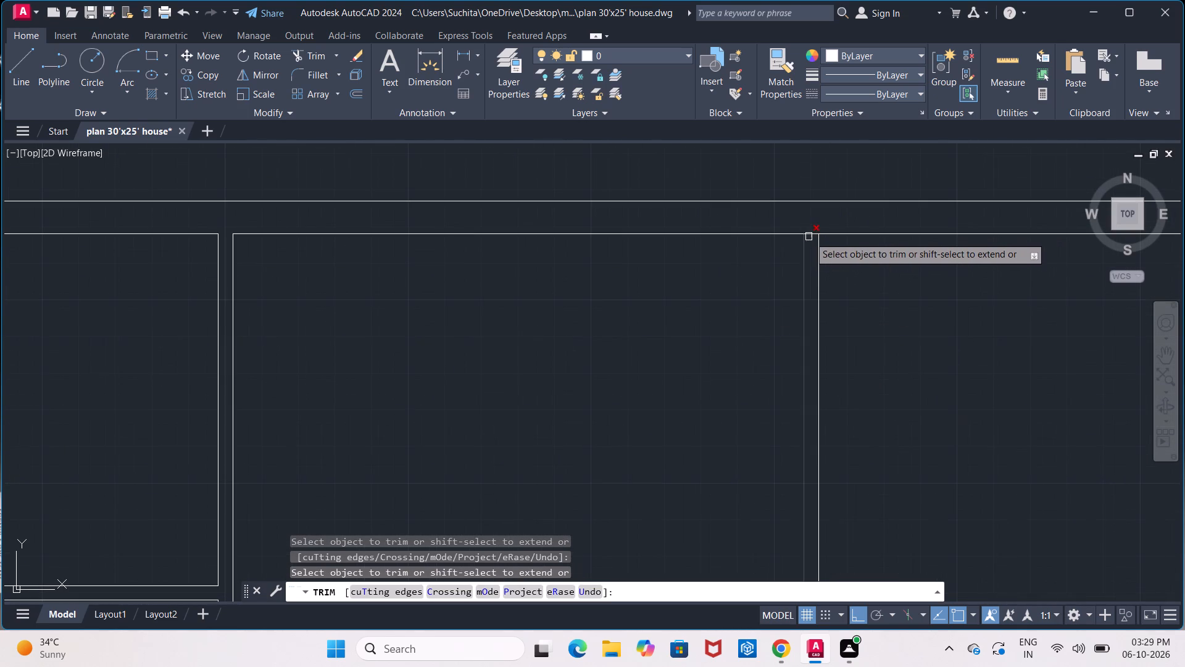
pyautogui.click(811, 233)
pyautogui.scroll(-4, 807, 284)
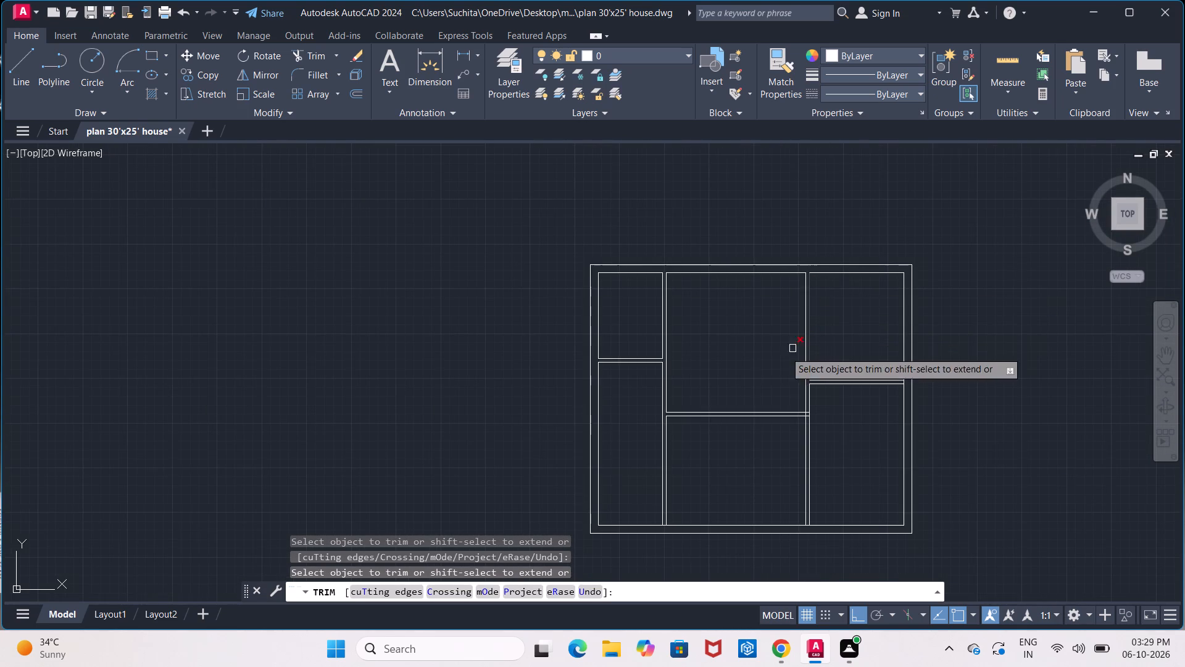
pyautogui.moveTo(750, 356); pyautogui.dragTo(726, 282, button='middle')
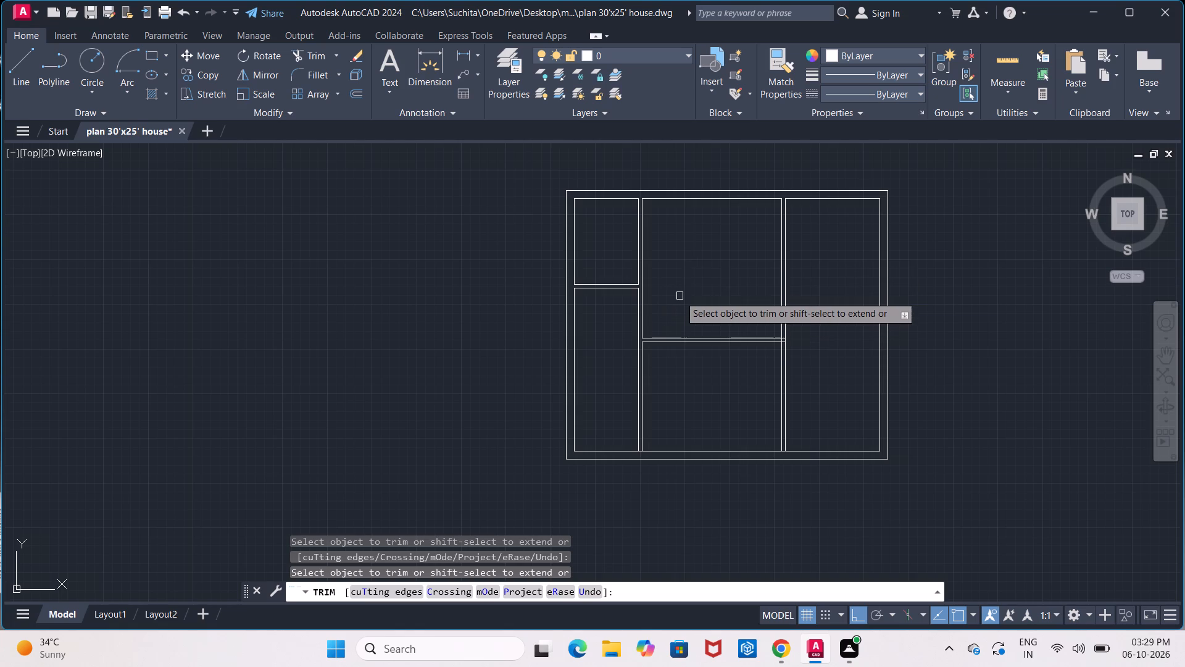
# Stretch the left end of the central horizontal wall's lower line just past the left partition's outer-side face.
pyautogui.scroll(3, 680, 296)
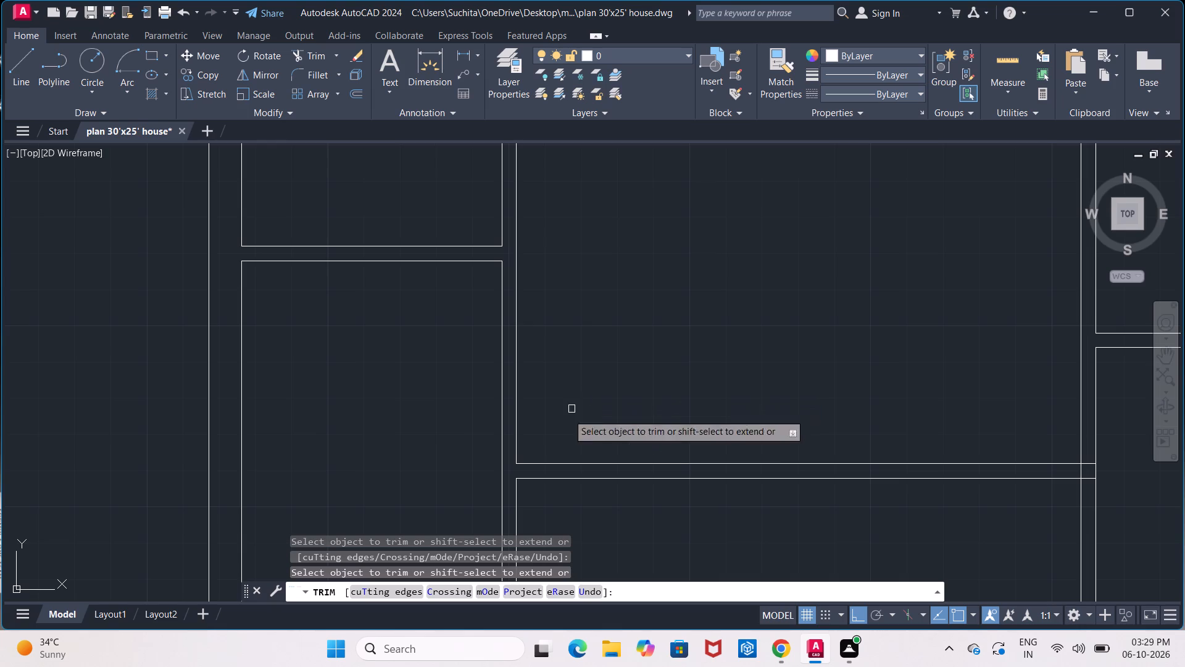
pyautogui.moveTo(516, 466); pyautogui.dragTo(525, 366, button='middle')
pyautogui.scroll(3, 508, 391)
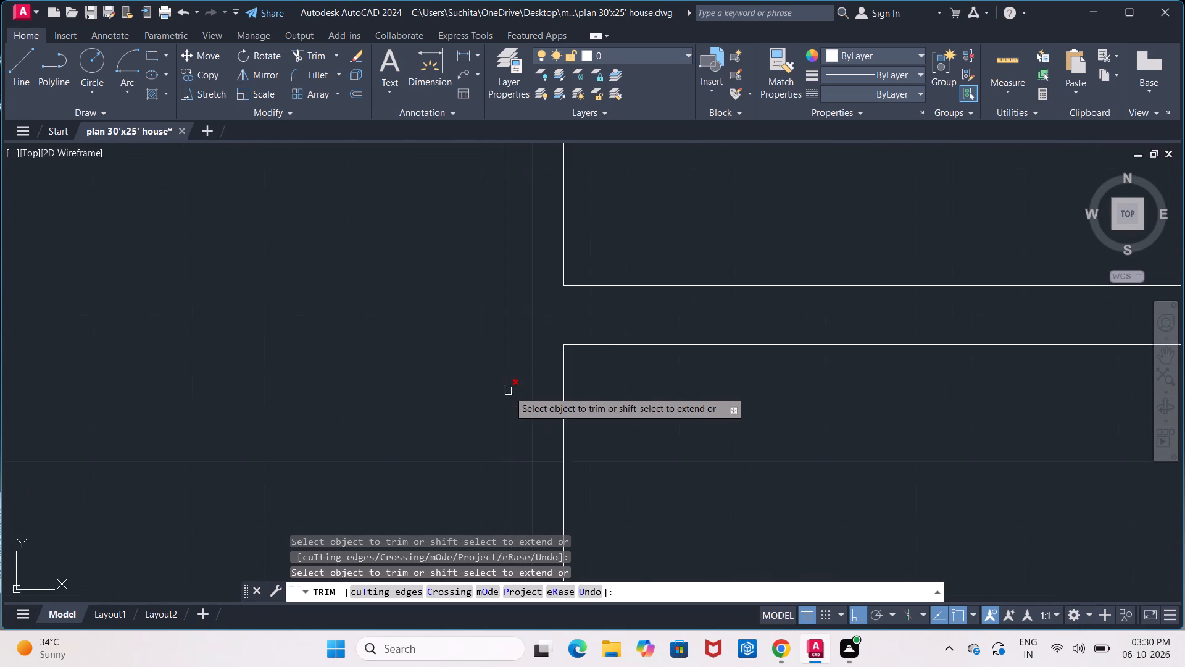
pyautogui.scroll(2, 509, 391)
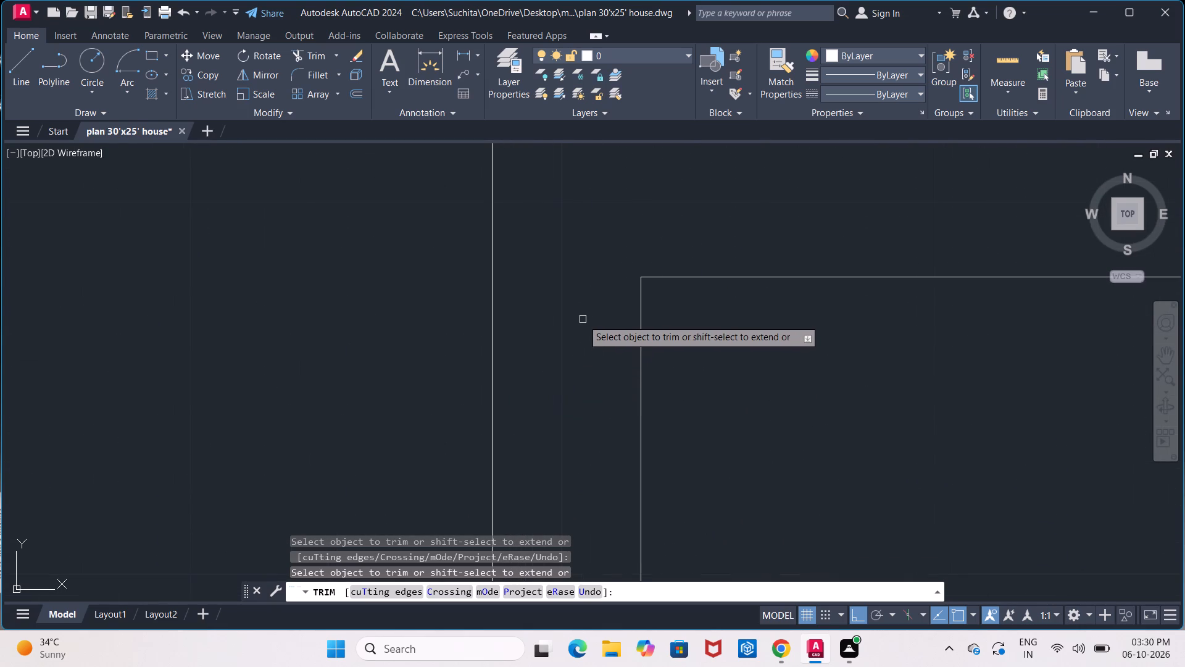
pyautogui.press('Escape')
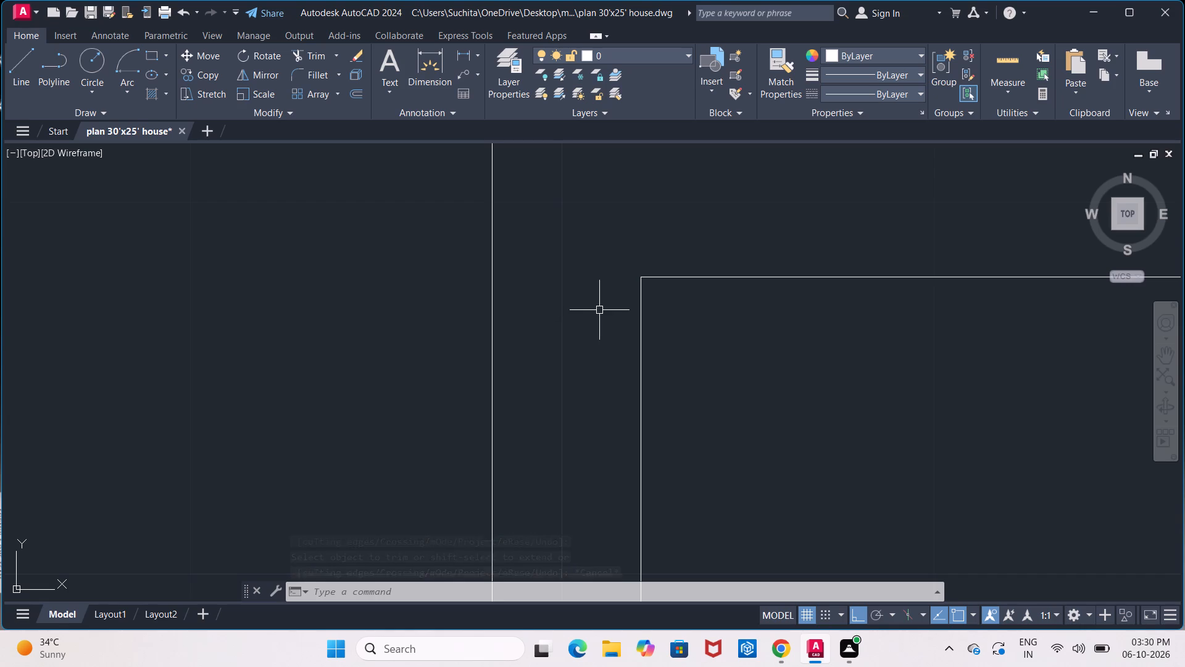
pyautogui.click(687, 278)
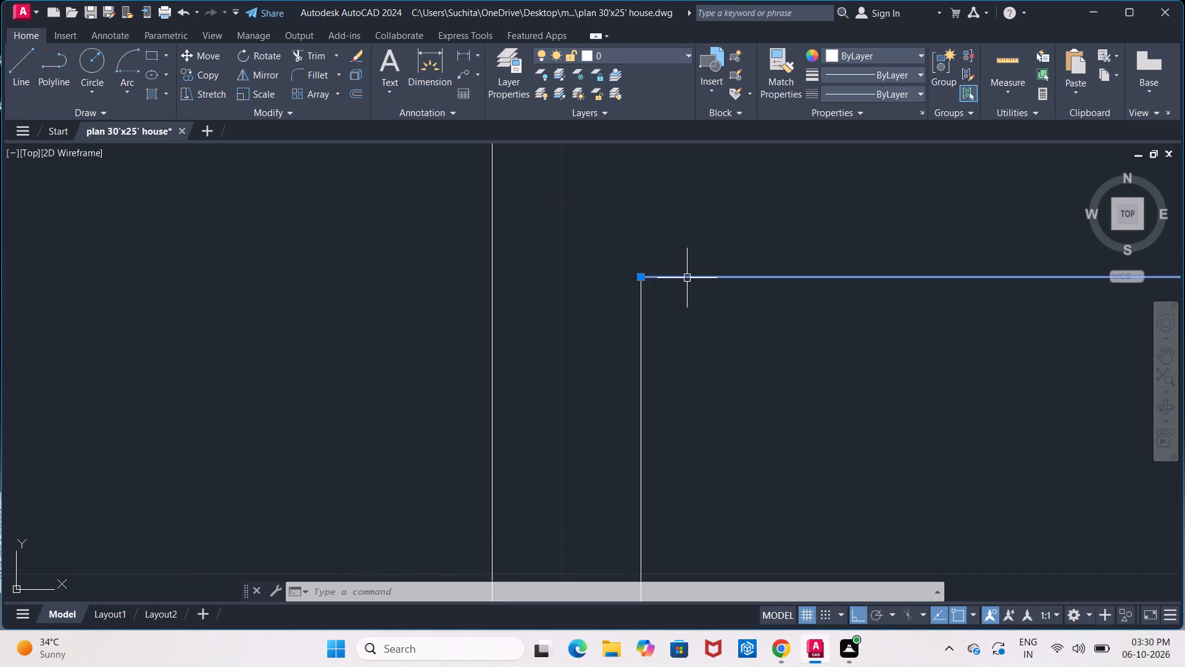
pyautogui.click(640, 274)
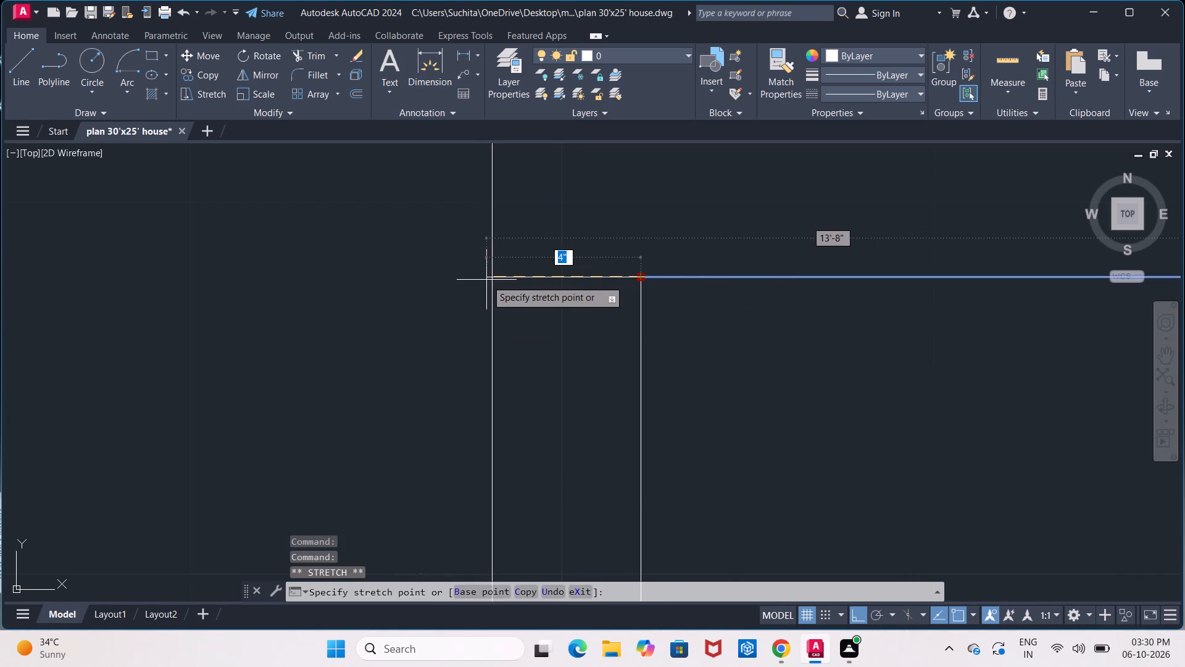
pyautogui.scroll(4, 486, 280)
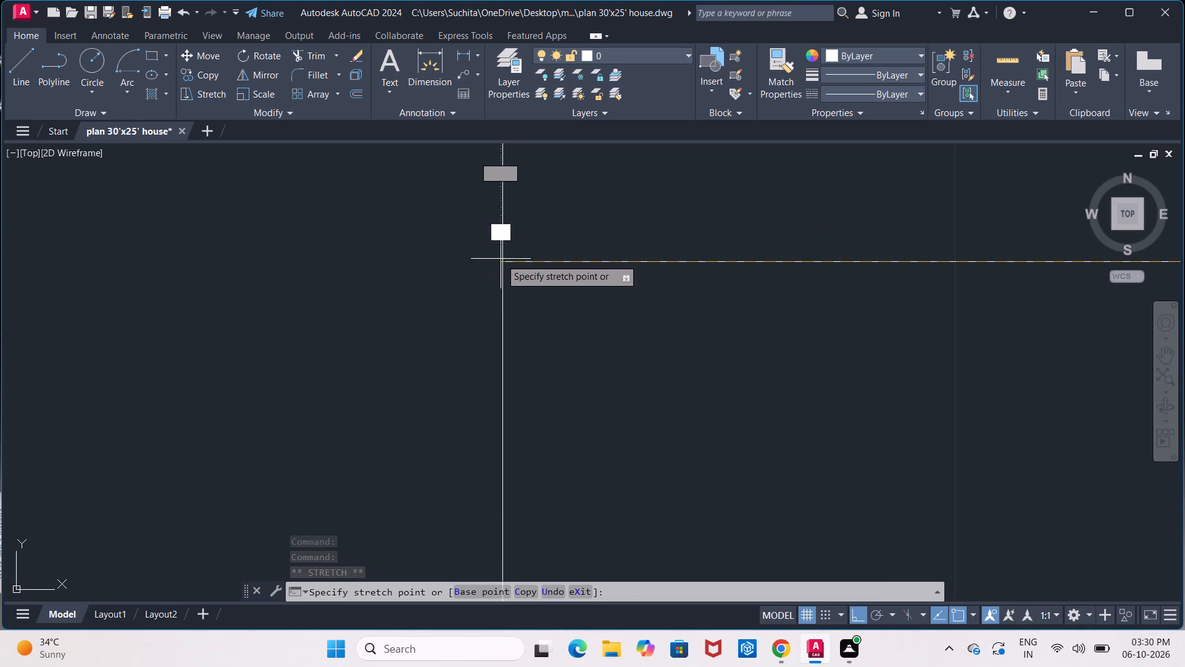
pyautogui.click(469, 266)
pyautogui.press('Escape')
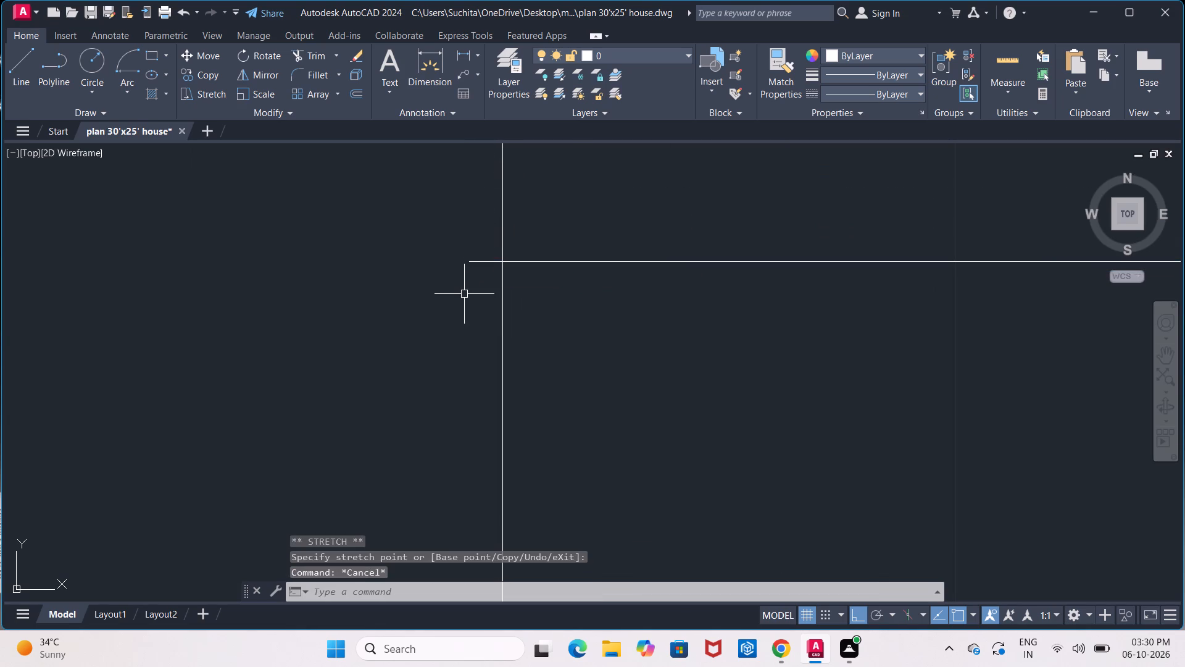
# Trim the central wall line's short overhang beyond the left partition's outer-side face.
pyautogui.write('tr')
pyautogui.press('Return')
pyautogui.press('Return')
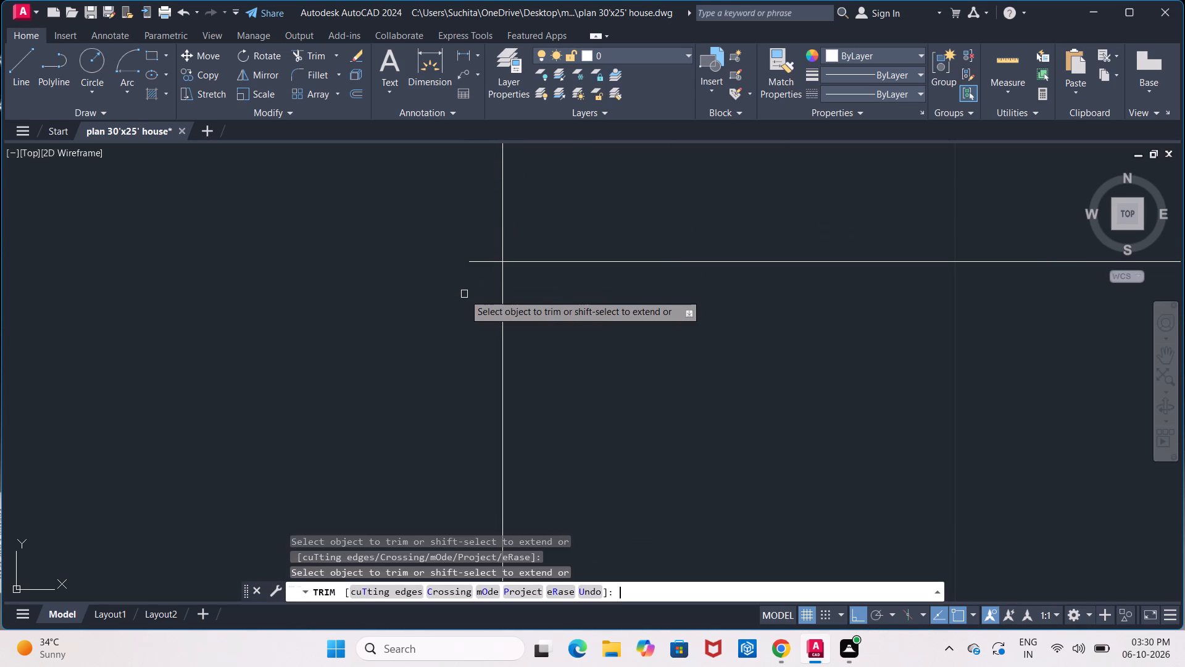
pyautogui.click(476, 260)
pyautogui.scroll(-2, 475, 260)
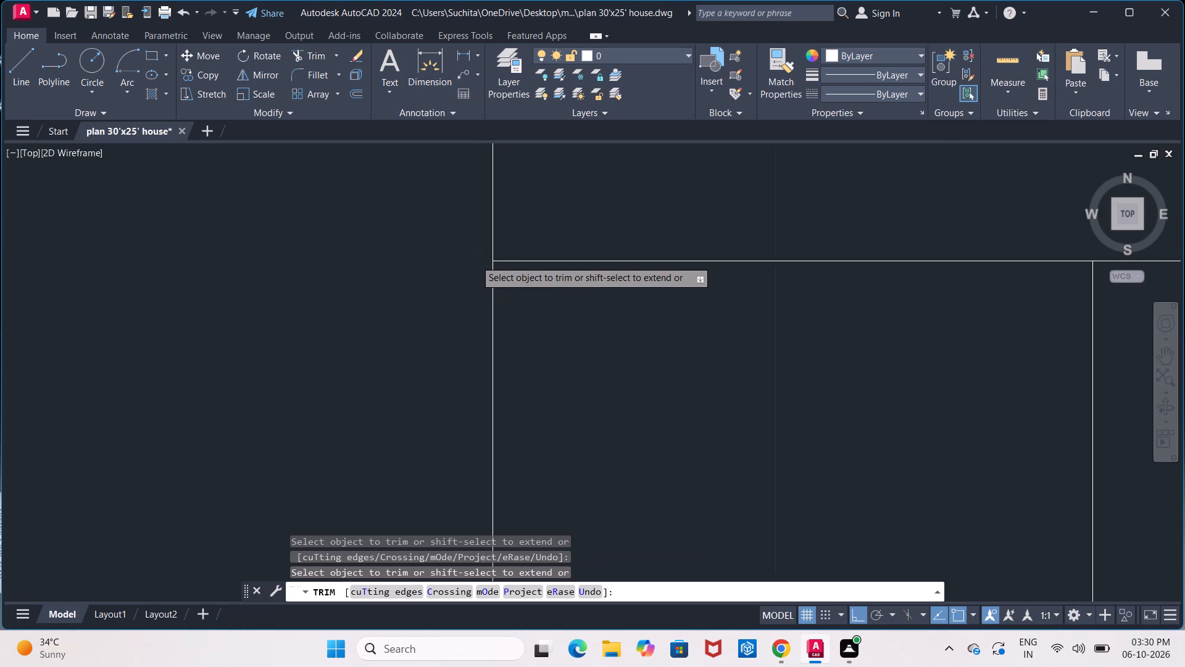
# Trim both lines of the left vertical partition below the central horizontal wall, down to the bottom outer wall.
pyautogui.scroll(-5, 476, 264)
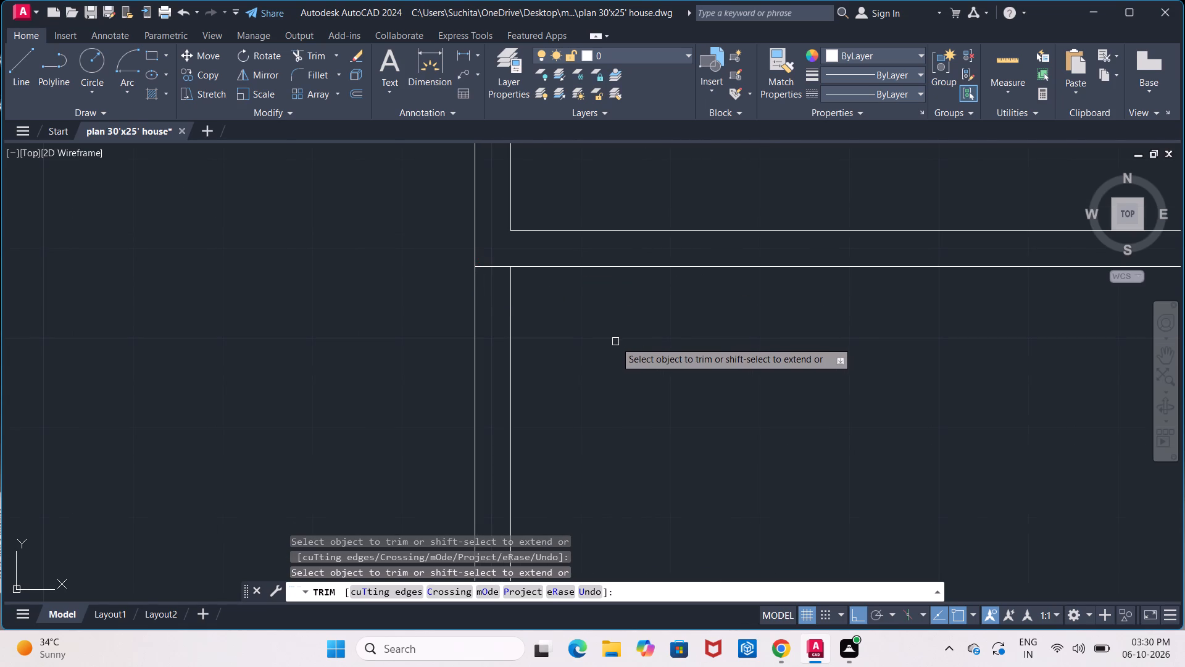
pyautogui.scroll(-3, 615, 342)
pyautogui.moveTo(617, 369); pyautogui.dragTo(546, 292, button='middle')
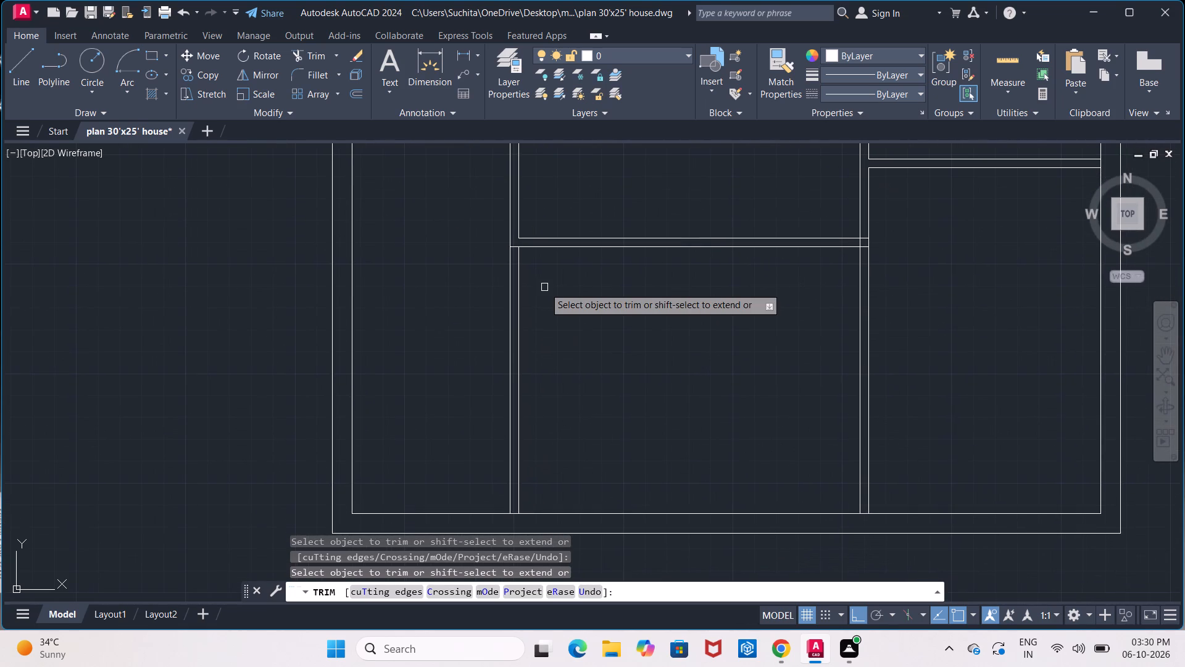
pyautogui.write('tr')
pyautogui.press('Return')
pyautogui.press('Return')
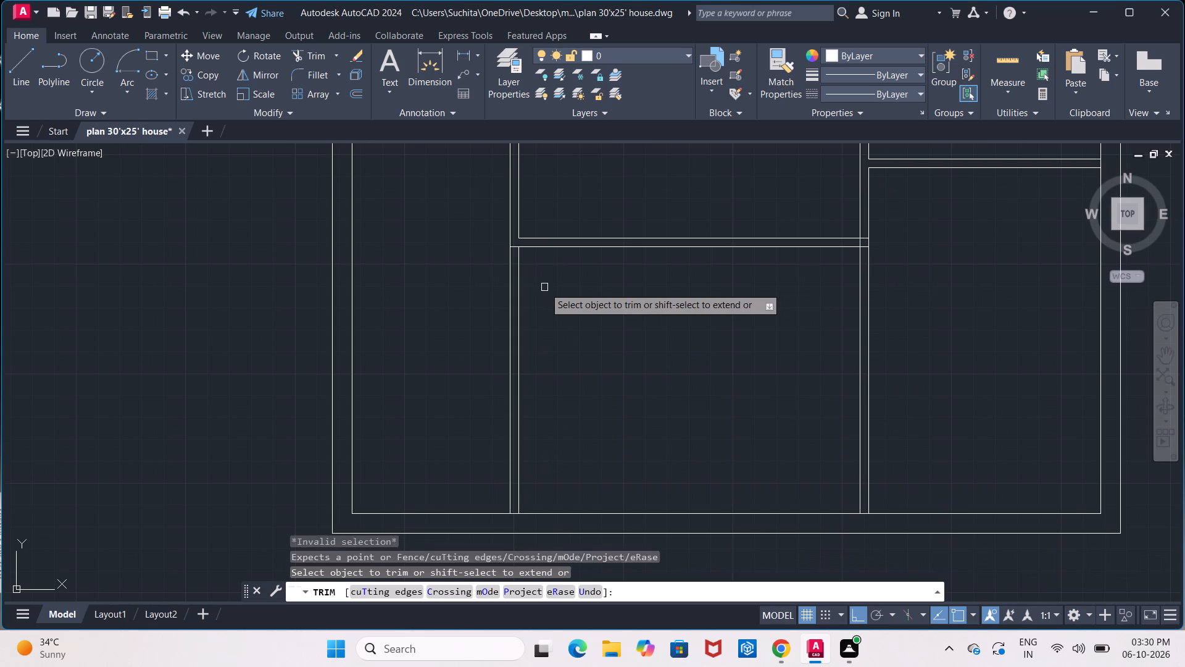
pyautogui.write('tr')
pyautogui.press('Return')
pyautogui.press('Return')
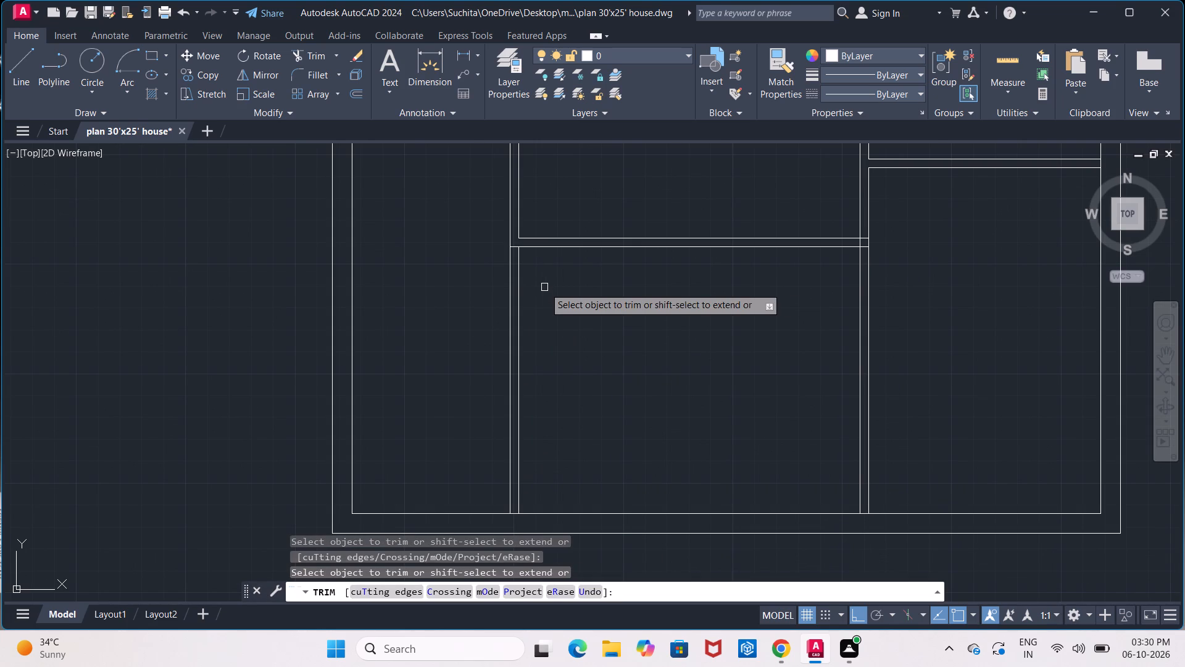
pyautogui.moveTo(488, 297); pyautogui.dragTo(538, 303)
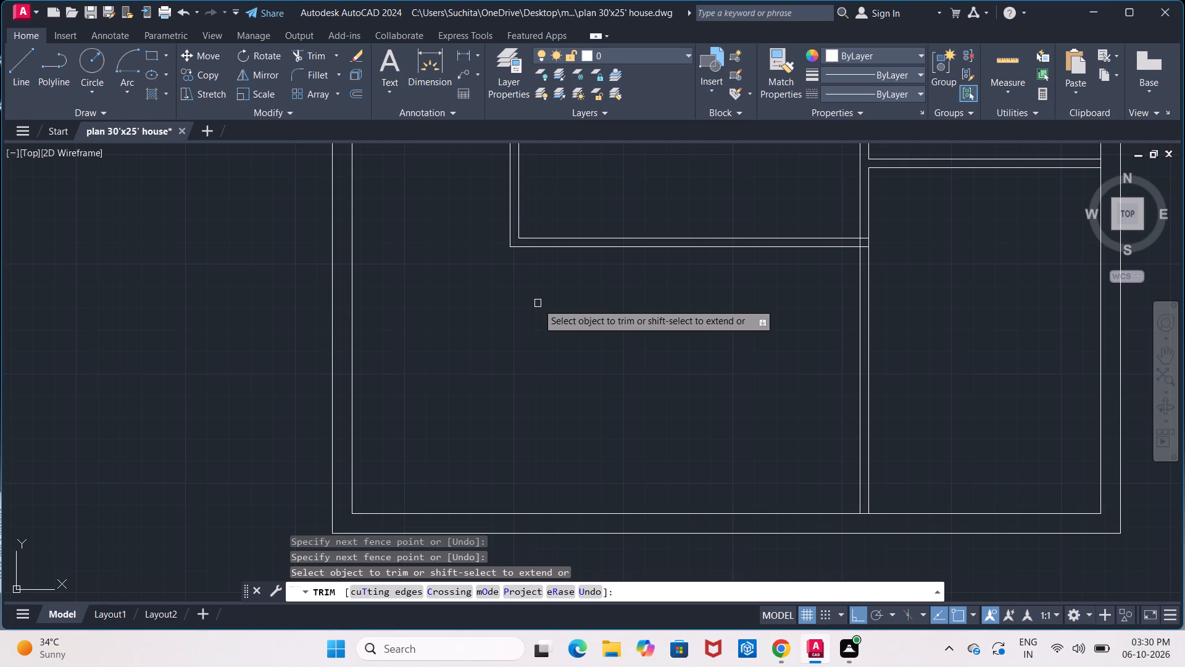
pyautogui.scroll(-1, 538, 303)
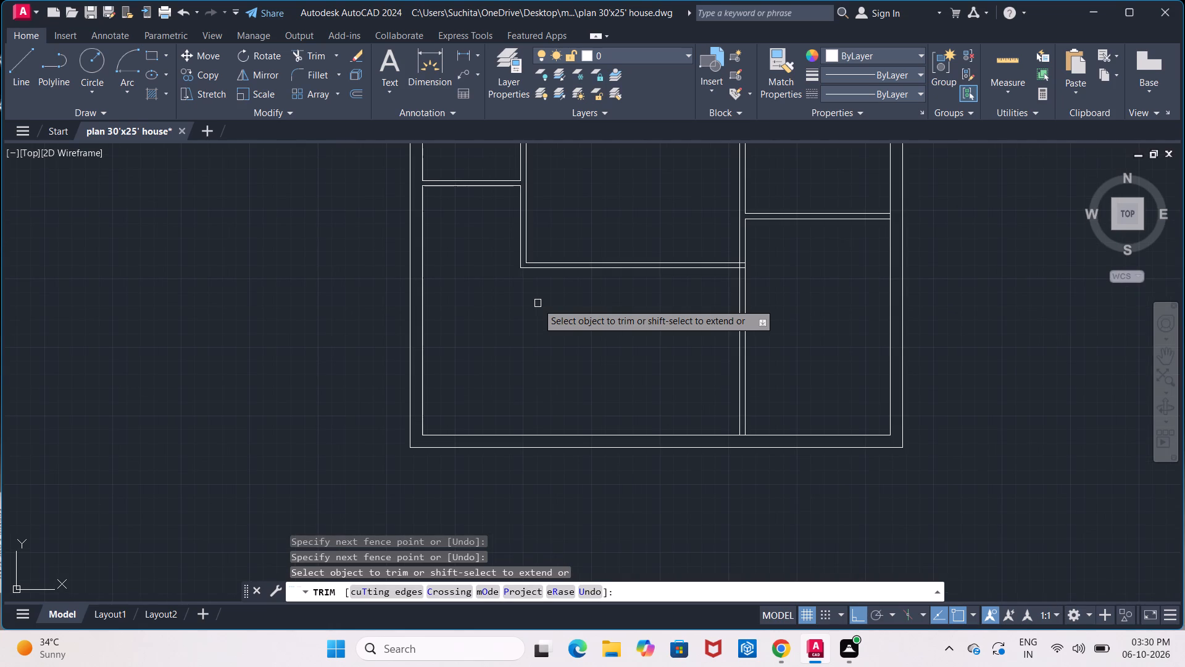
pyautogui.moveTo(538, 303); pyautogui.dragTo(453, 312, button='middle')
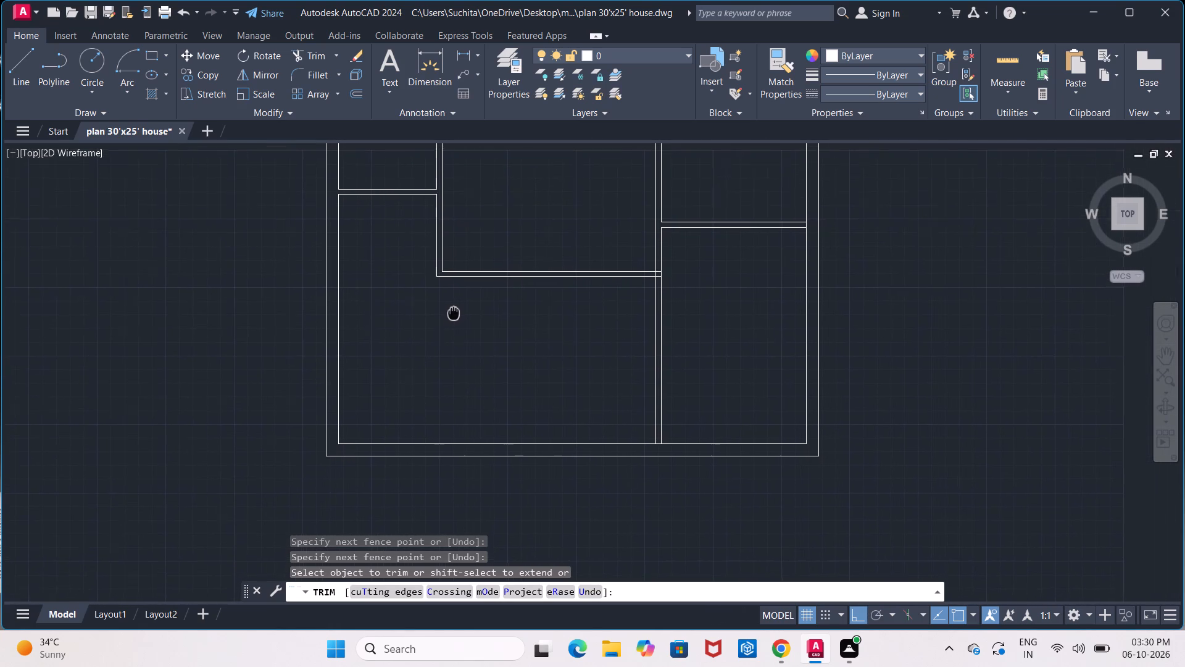
pyautogui.moveTo(453, 312); pyautogui.dragTo(452, 313, button='middle')
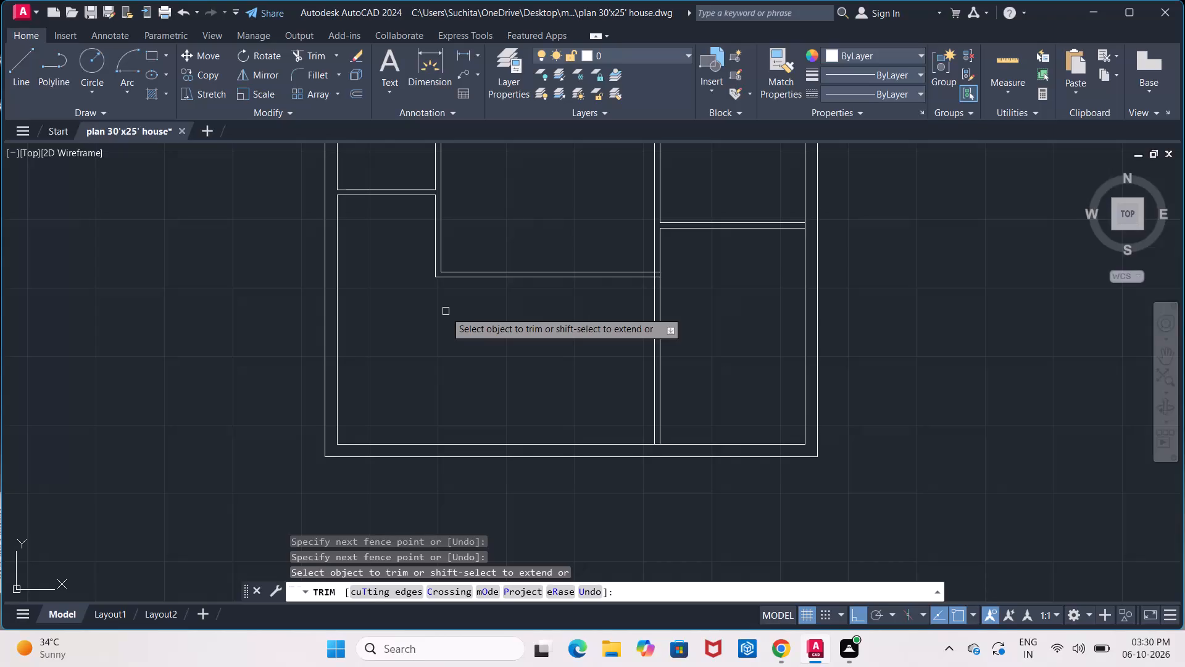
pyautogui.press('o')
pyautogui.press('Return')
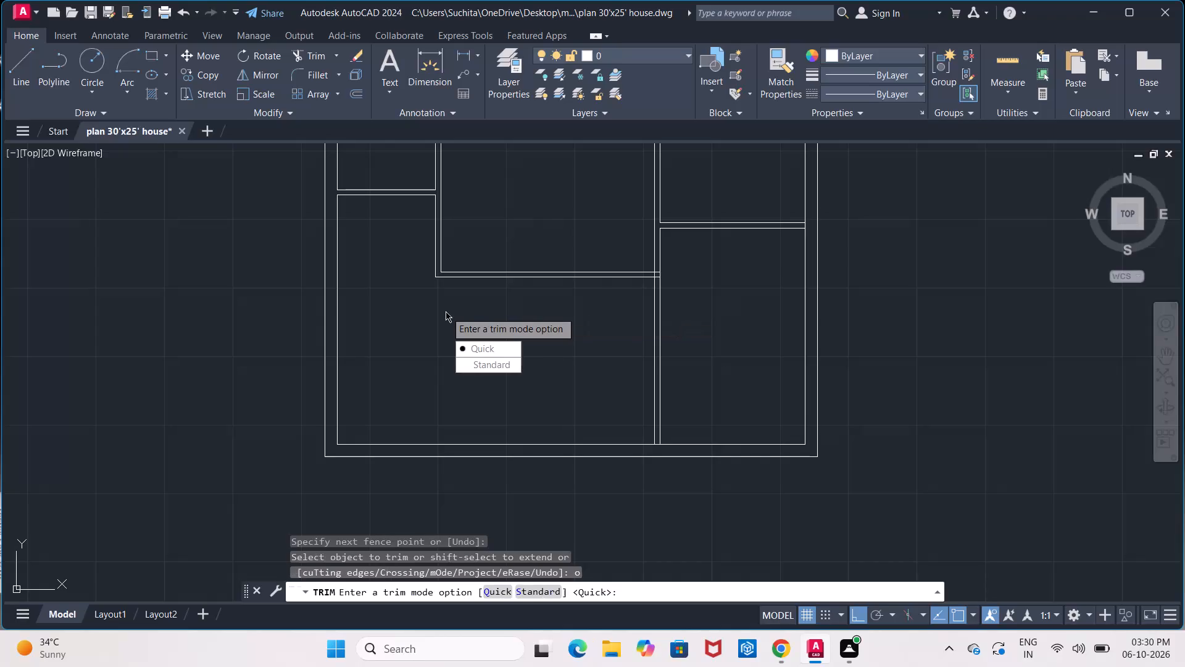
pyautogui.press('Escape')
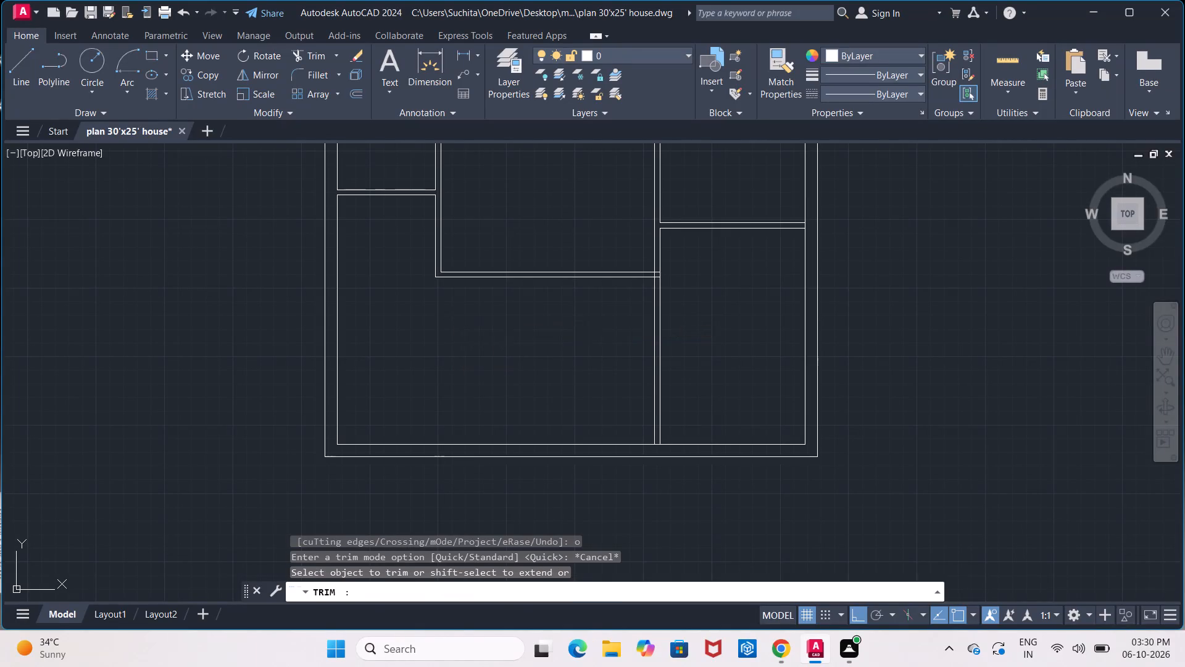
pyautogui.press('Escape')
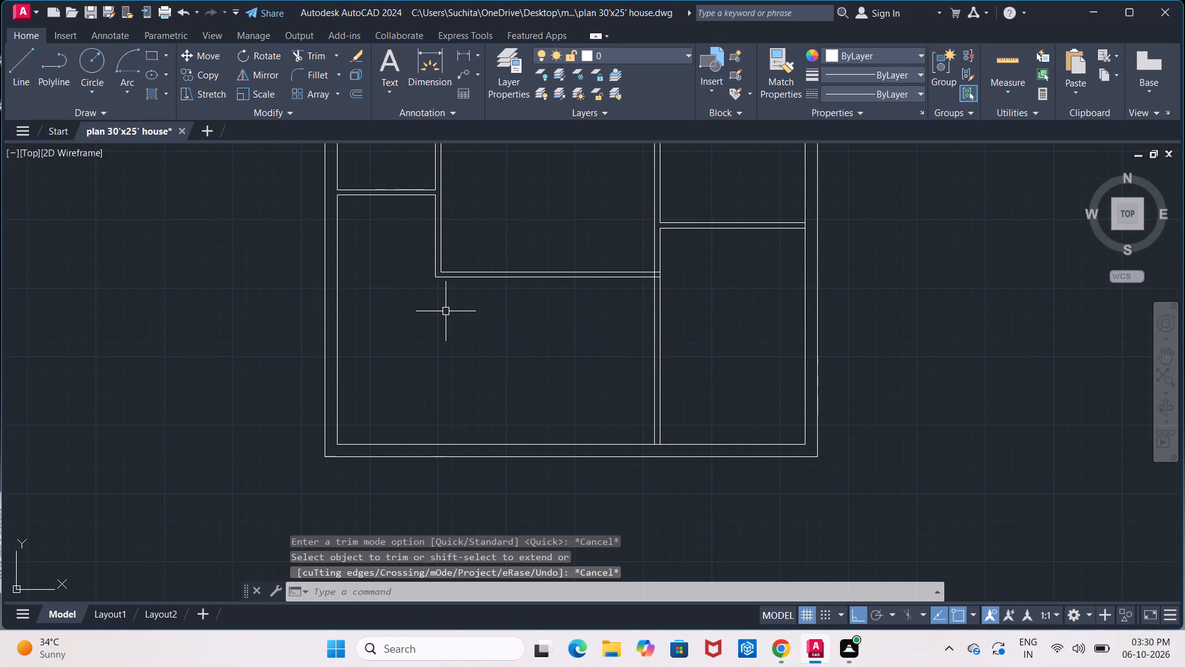
# Offset the inner line of the left outer wall, below the upper-left room, 10' into the house.
pyautogui.press('o')
pyautogui.press('Return')
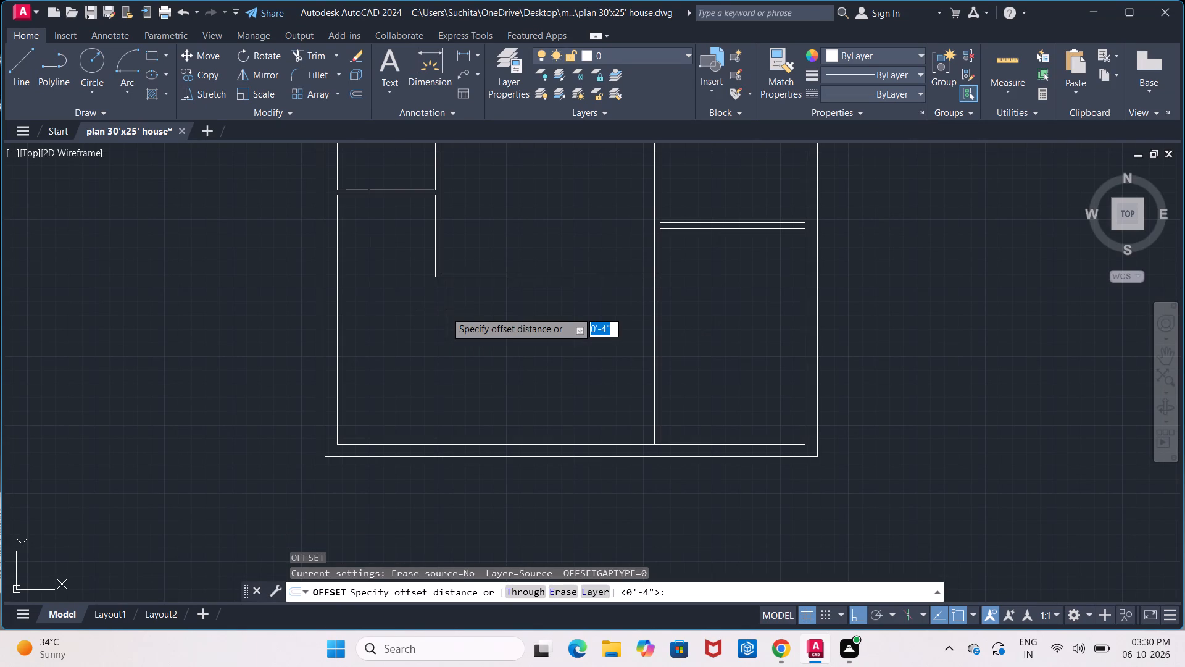
pyautogui.write("14'")
pyautogui.press('1')
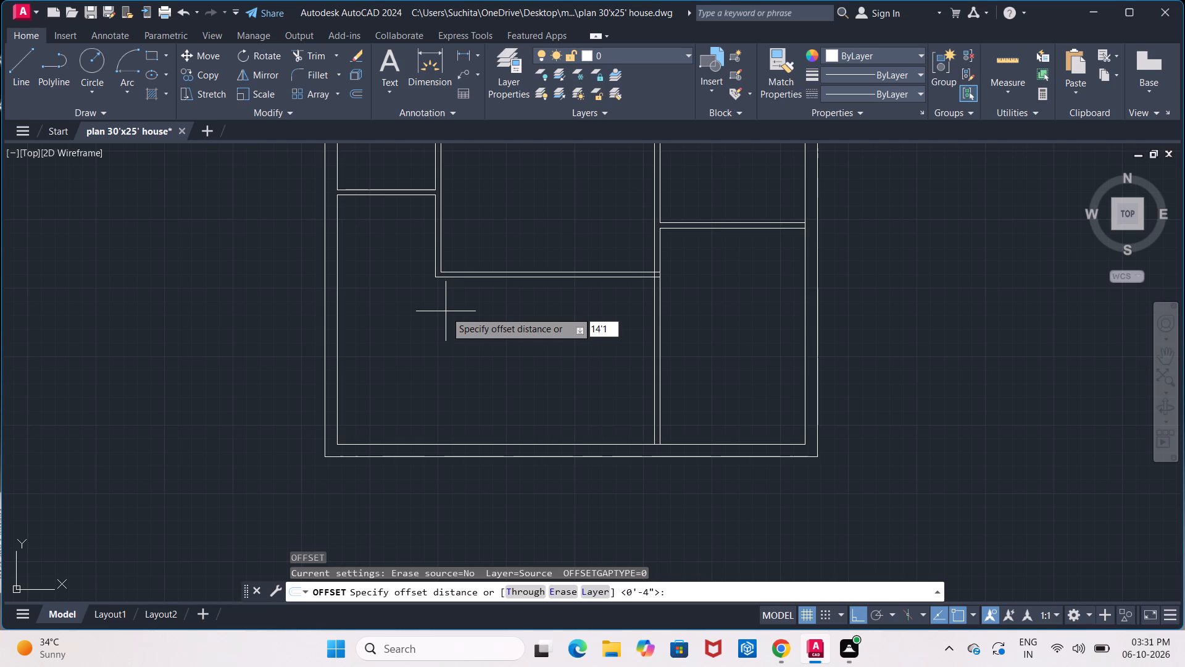
pyautogui.press('BackSpace')
pyautogui.press('BackSpace')
pyautogui.press('BackSpace')
pyautogui.press('BackSpace')
pyautogui.write('10')
pyautogui.press("'")
pyautogui.press('Return')
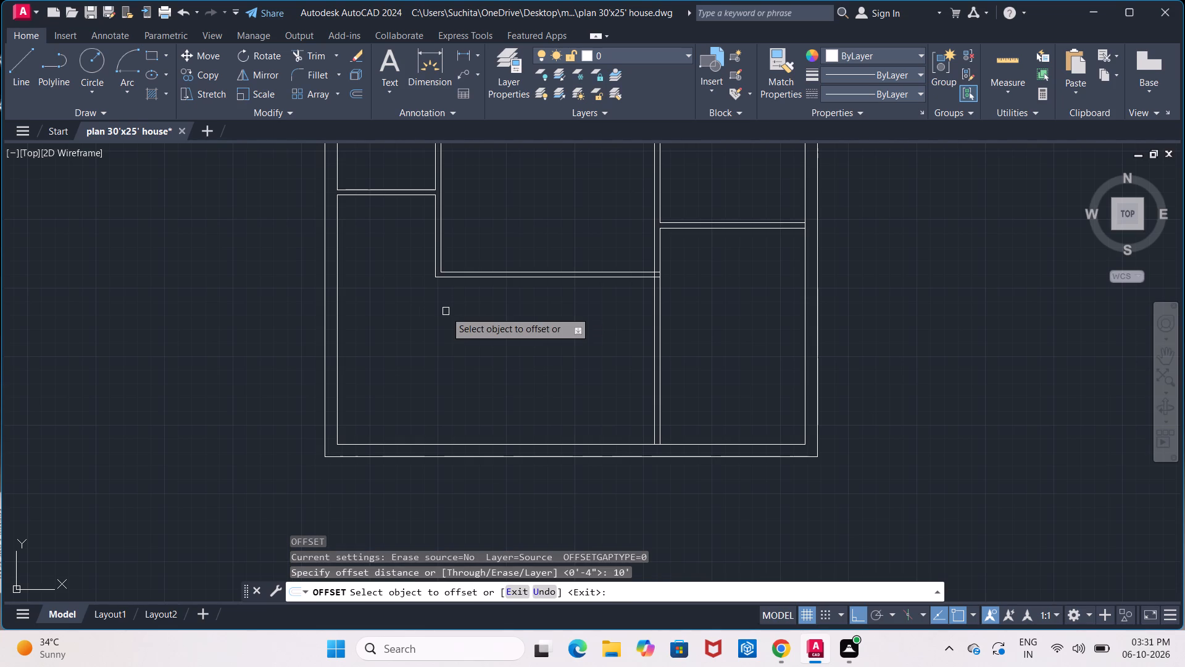
pyautogui.click(339, 343)
pyautogui.click(385, 341)
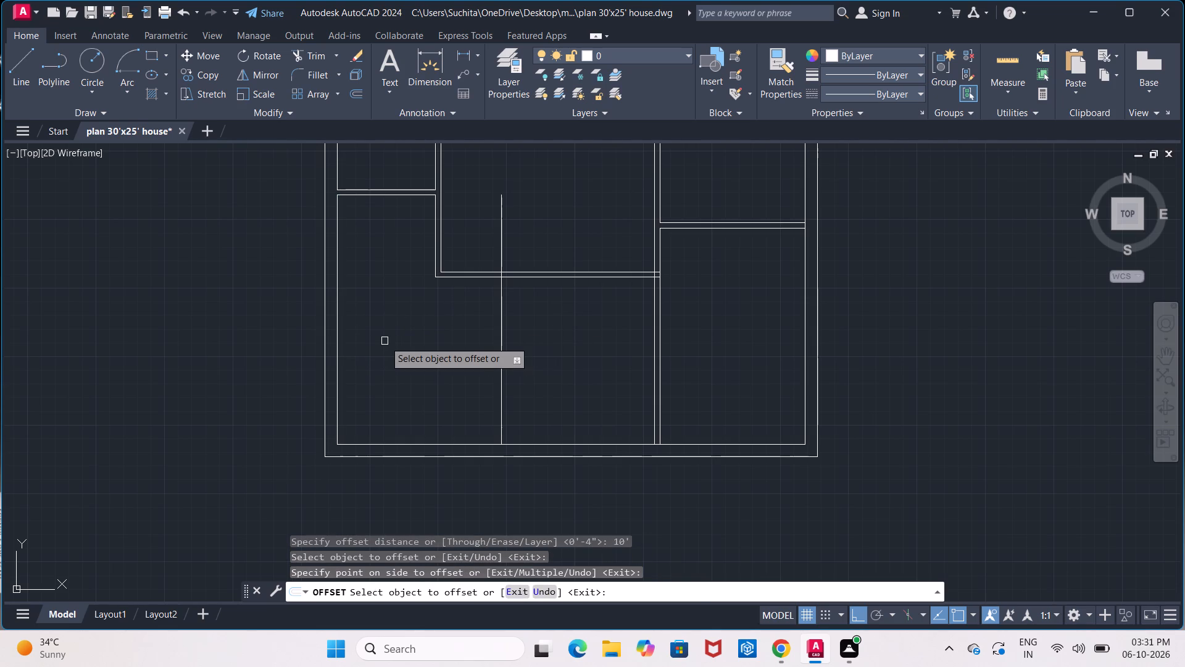
pyautogui.press('Return')
# Offset the new vertical line 4" toward the right partition to form the second face of the wall.
pyautogui.press('Return')
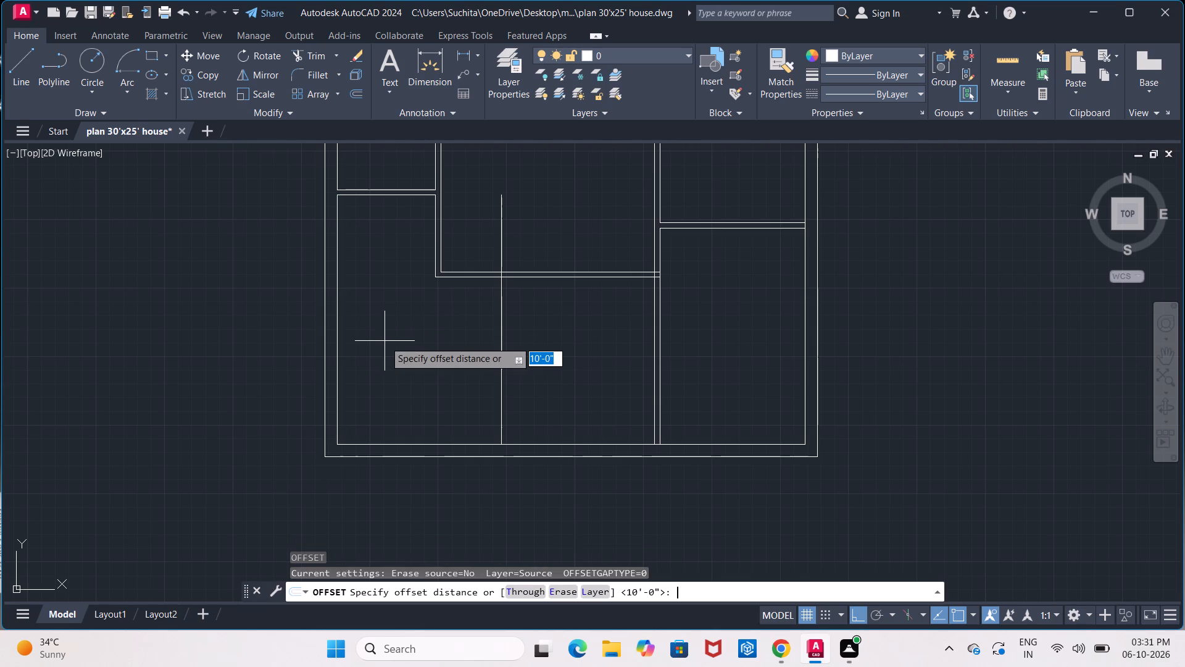
pyautogui.press('4')
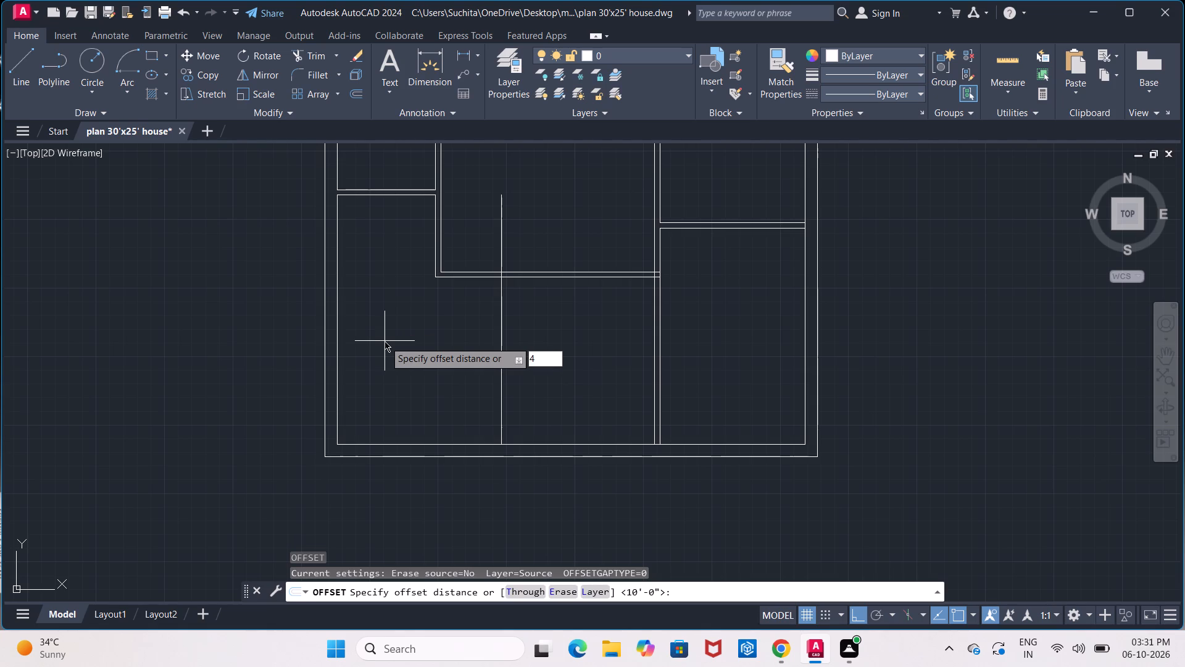
pyautogui.hotkey('shift', '"')
pyautogui.press('Return')
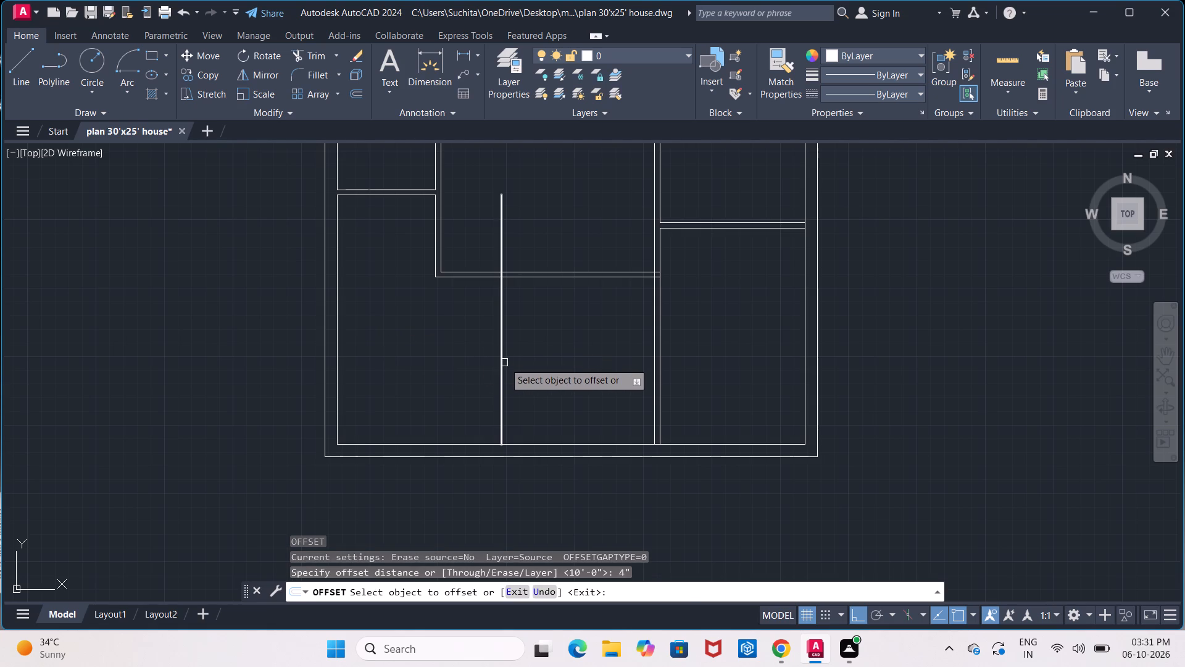
pyautogui.click(504, 363)
pyautogui.click(517, 356)
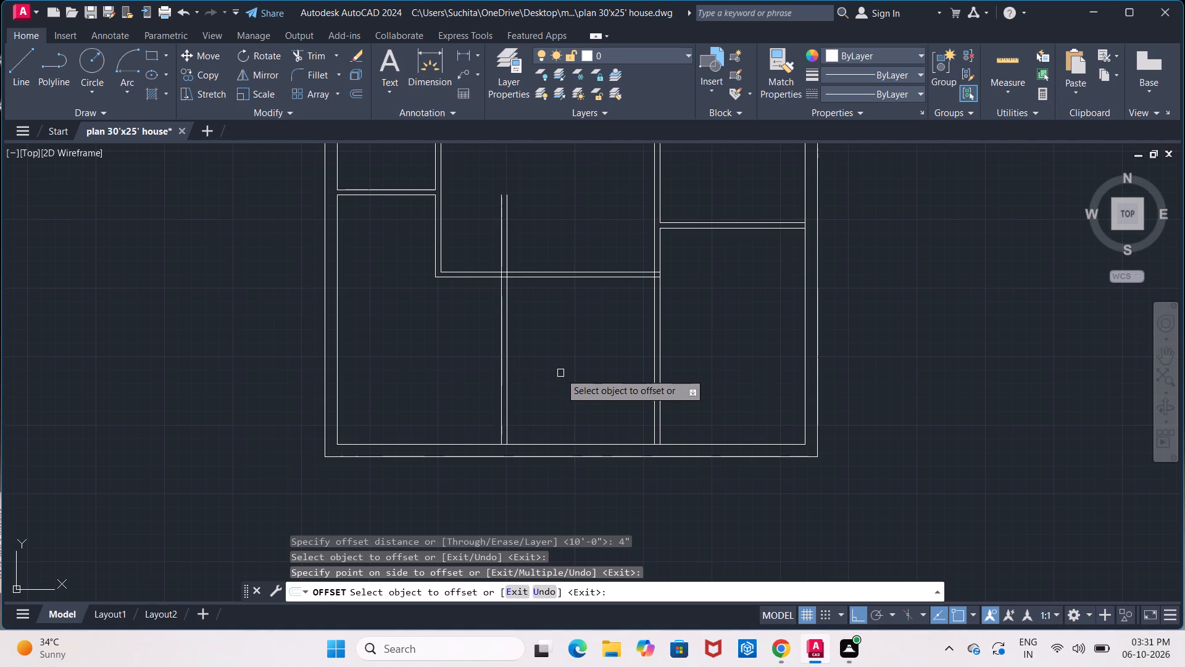
pyautogui.press('Return')
# Offset the right face of the new vertical wall 8' toward the right partition.
pyautogui.press('Return')
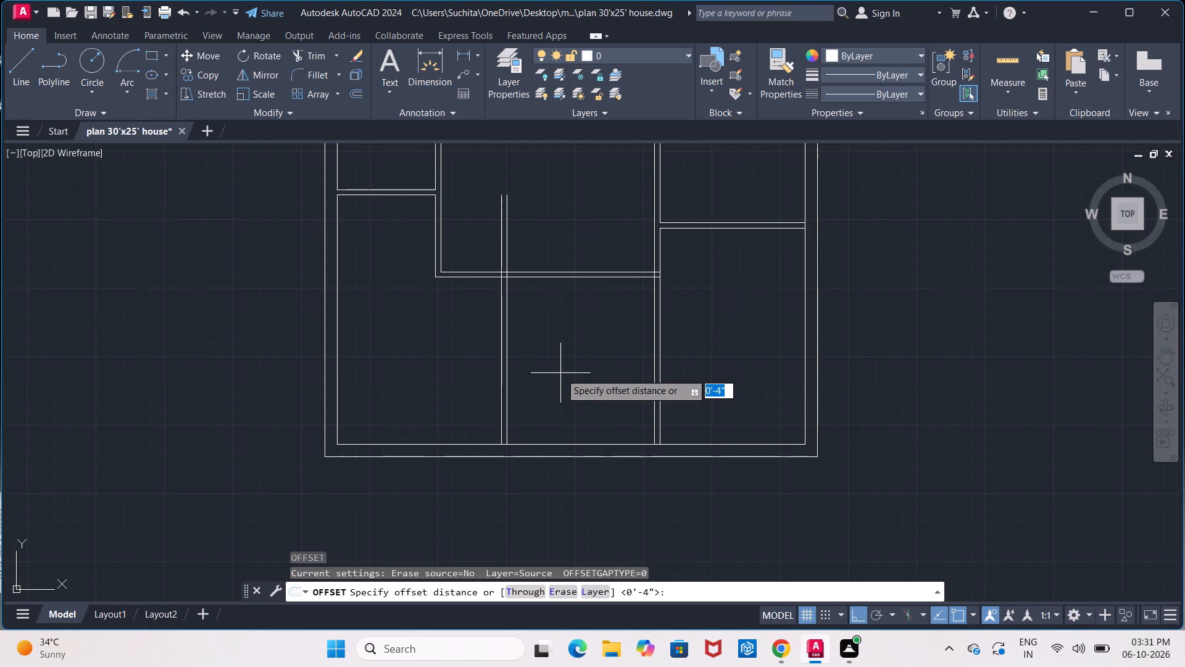
pyautogui.press('8')
pyautogui.press("'")
pyautogui.press('Return')
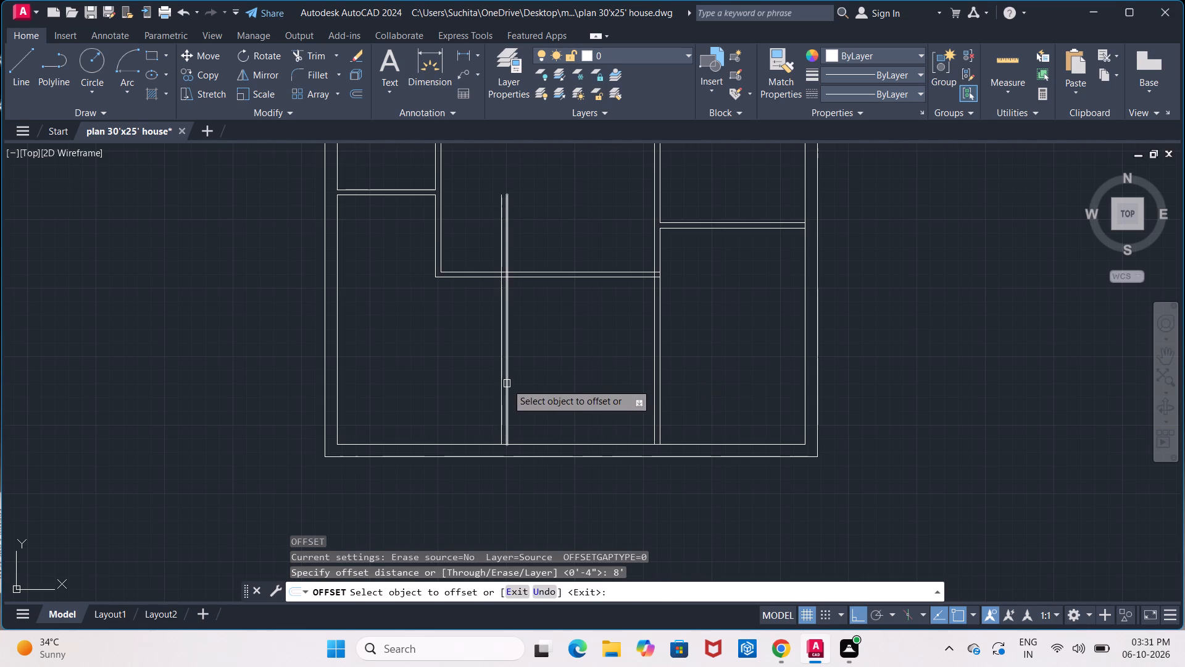
pyautogui.click(507, 384)
pyautogui.click(557, 383)
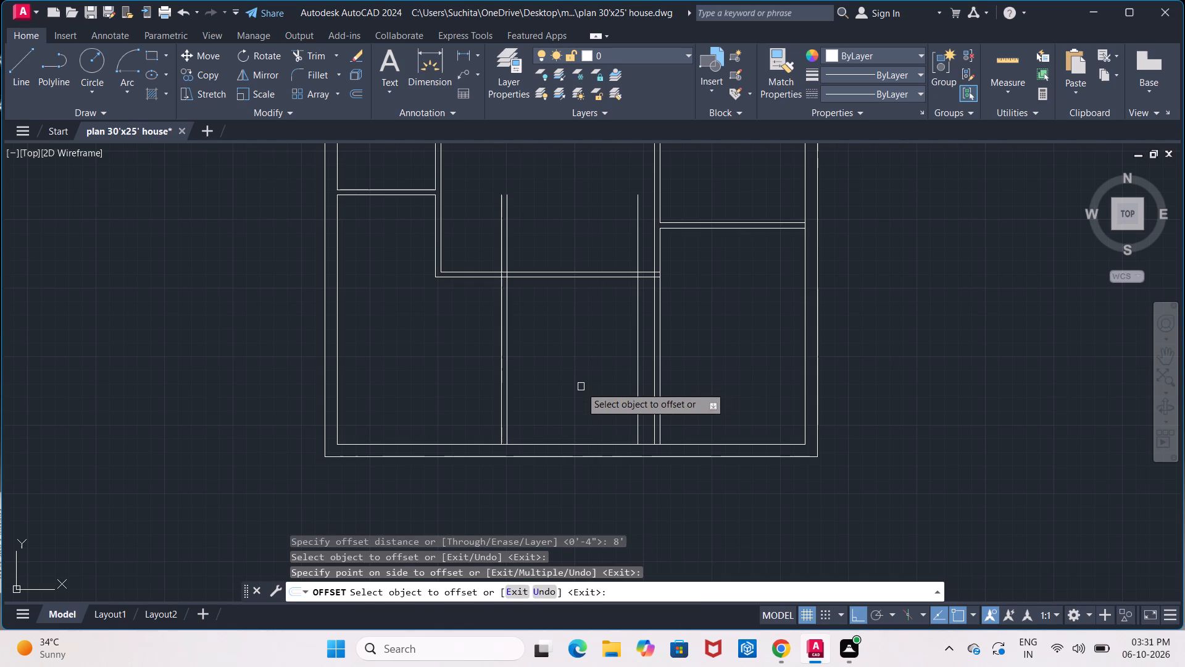
pyautogui.press('Return')
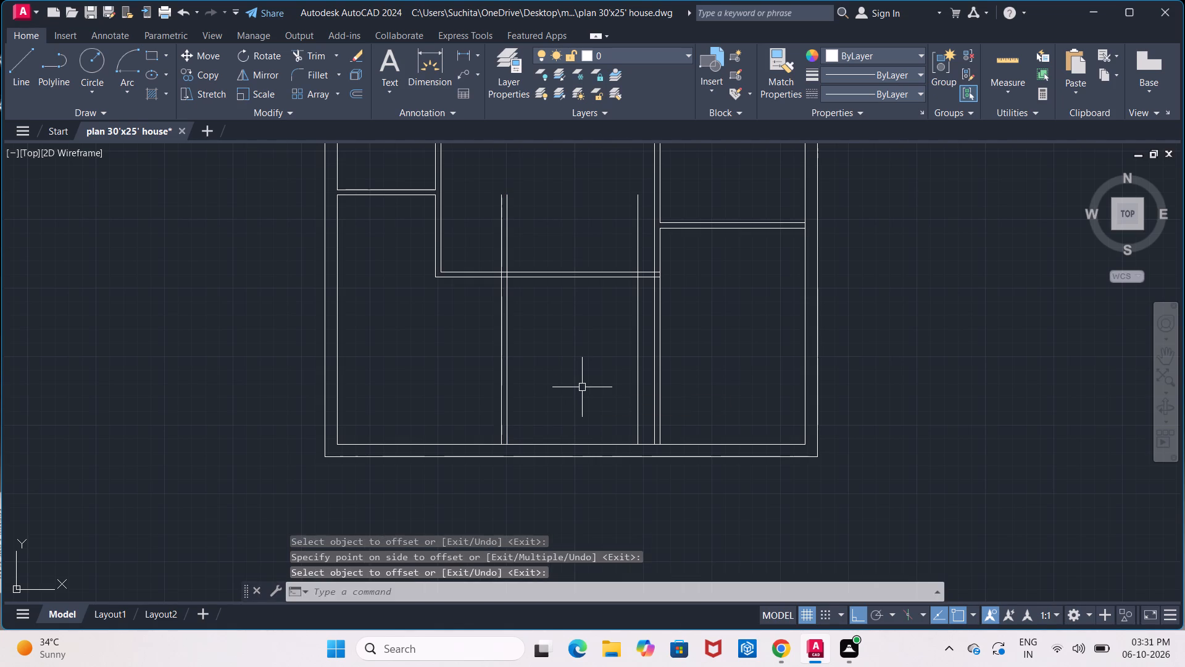
# Offset the new vertical line 4" toward the right partition to form the wall's second face.
pyautogui.press('Return')
pyautogui.press('4')
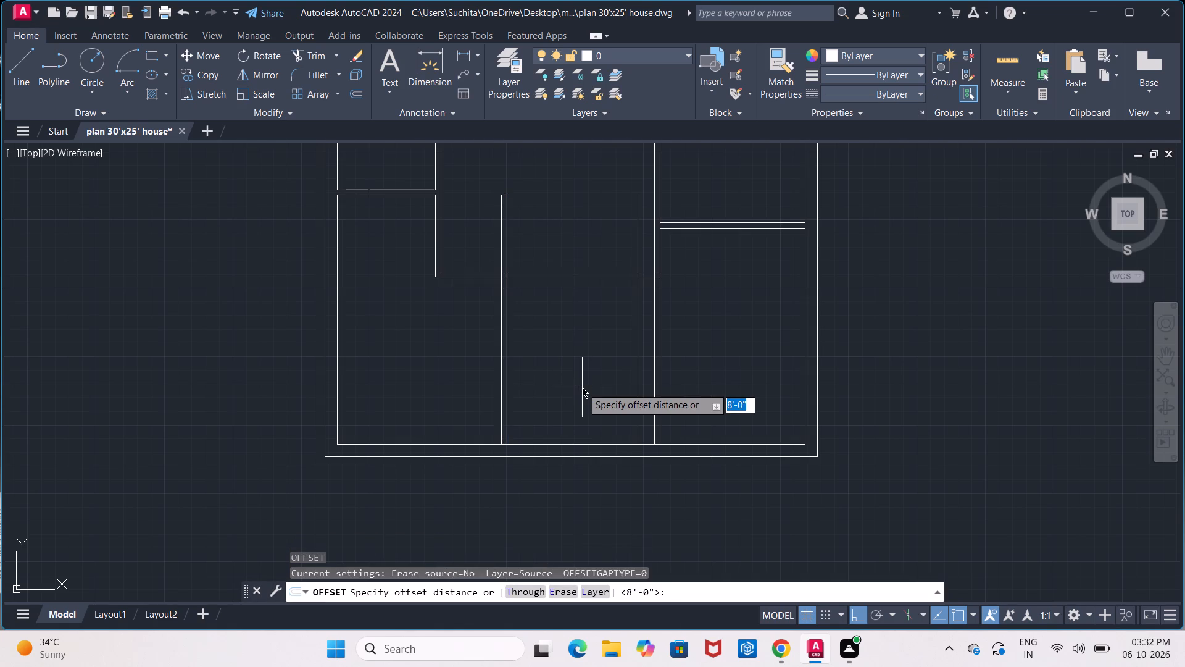
pyautogui.hotkey('shift', '"')
pyautogui.press('Return')
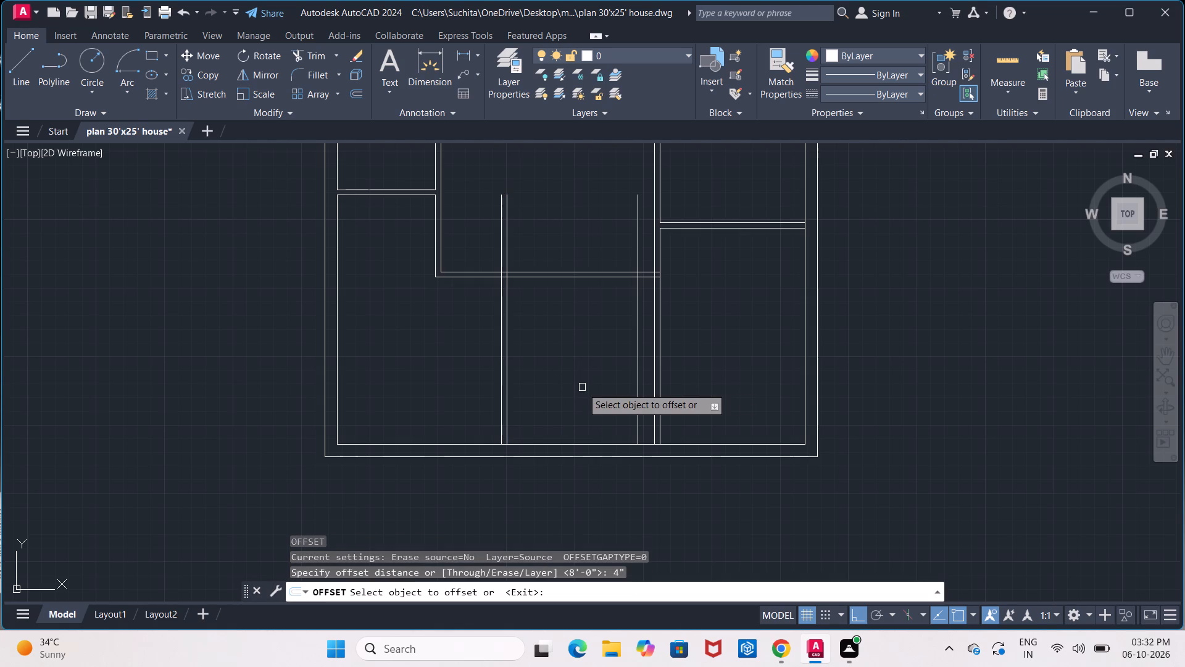
pyautogui.click(638, 388)
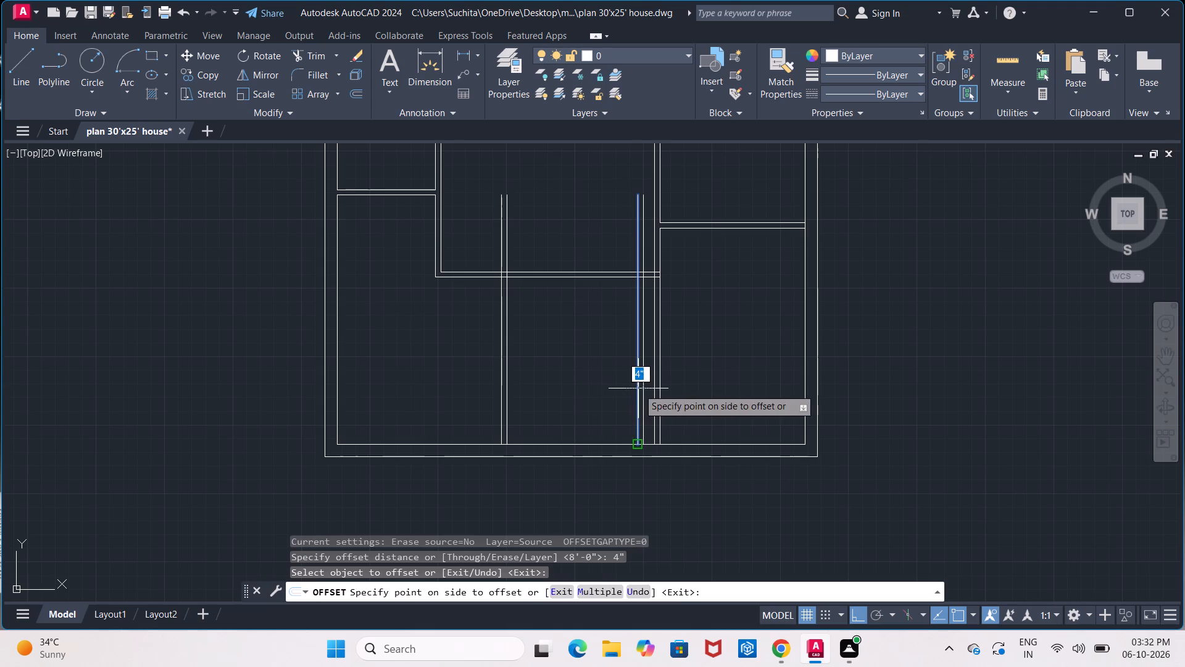
pyautogui.click(647, 389)
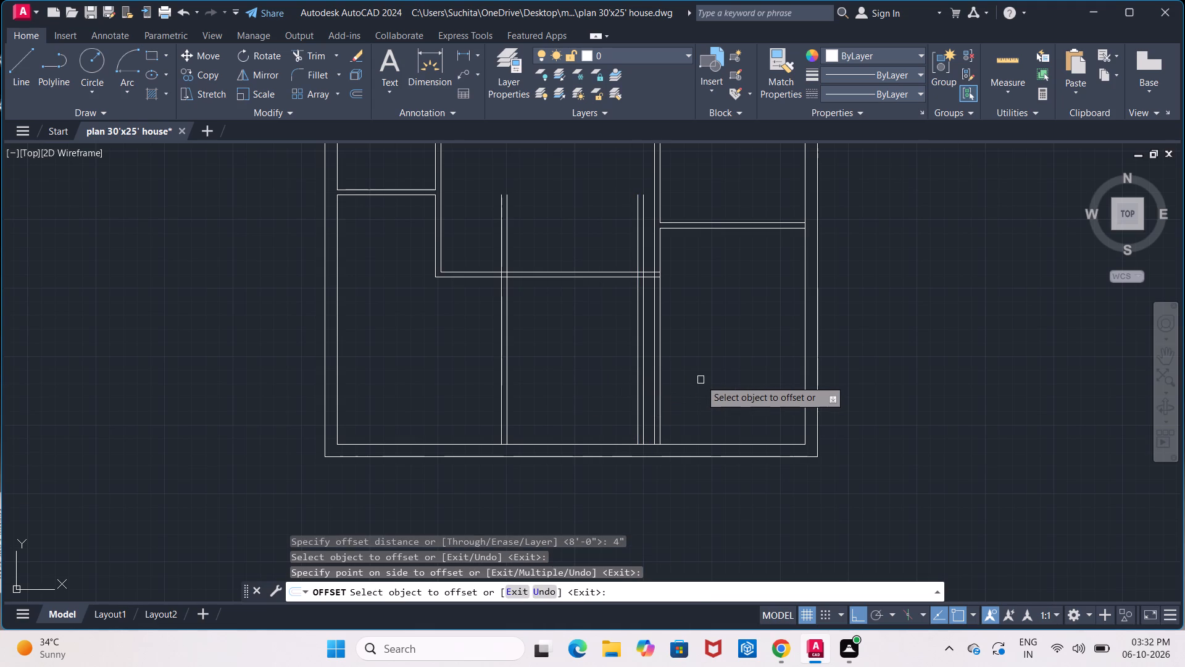
pyautogui.press('Escape')
# Trim both lines of the right vertical partition below the central horizontal wall, down to the bottom outer wall.
pyautogui.write('tr')
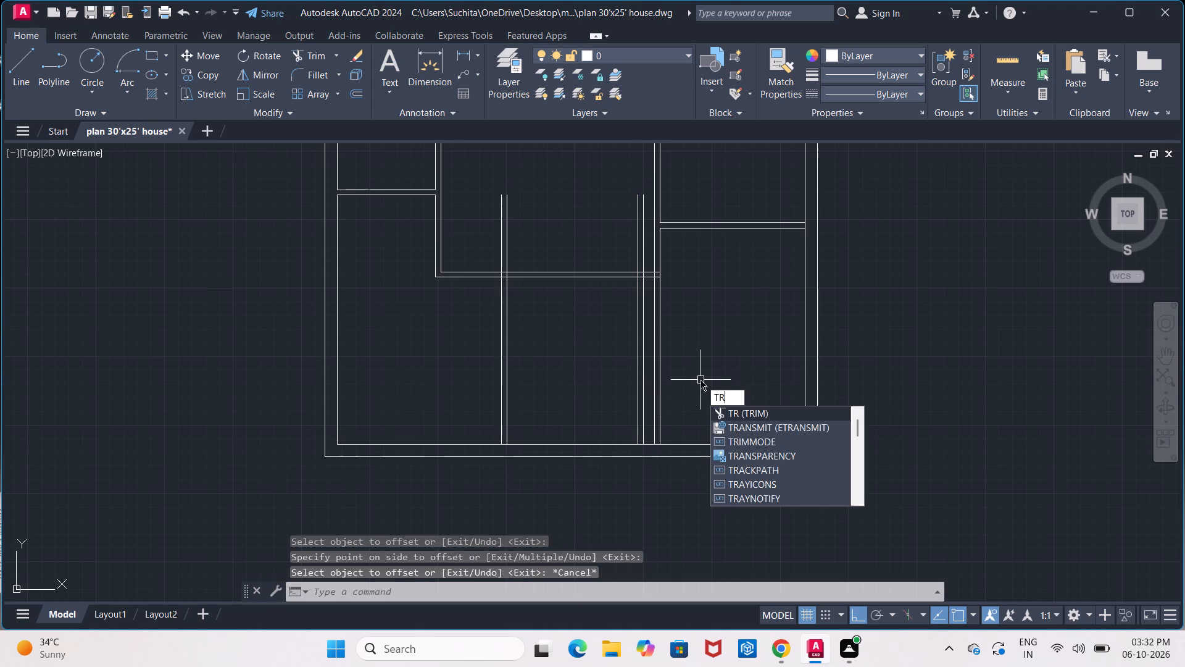
pyautogui.press('Return')
pyautogui.press('Return')
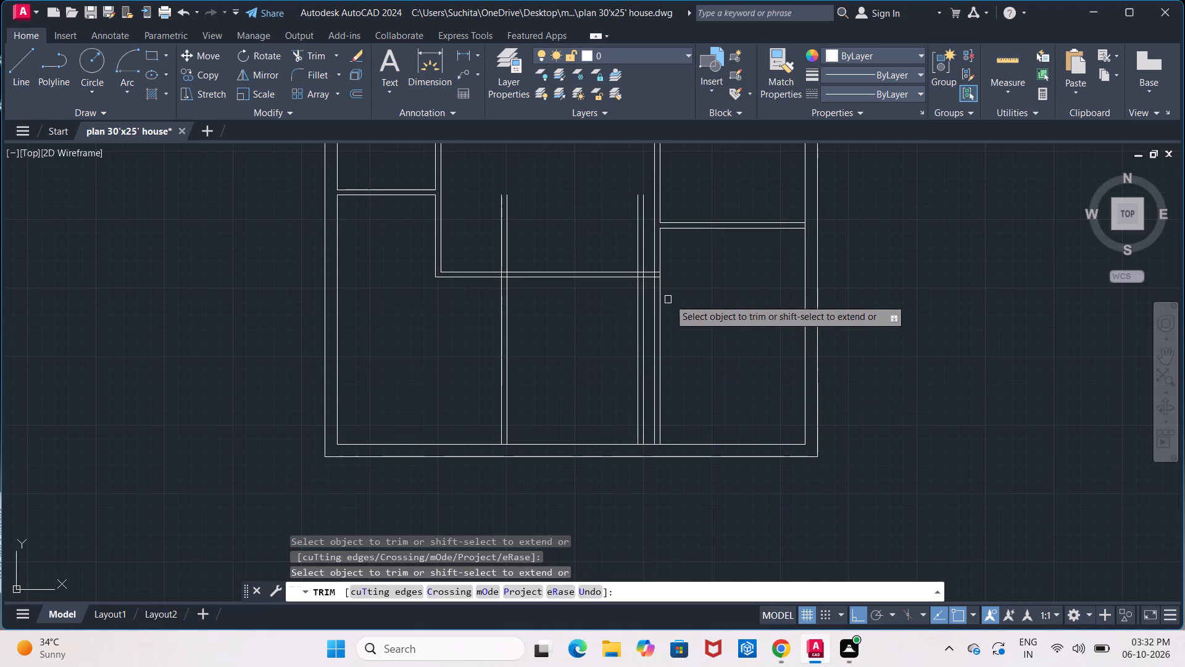
pyautogui.click(662, 300)
pyautogui.click(653, 303)
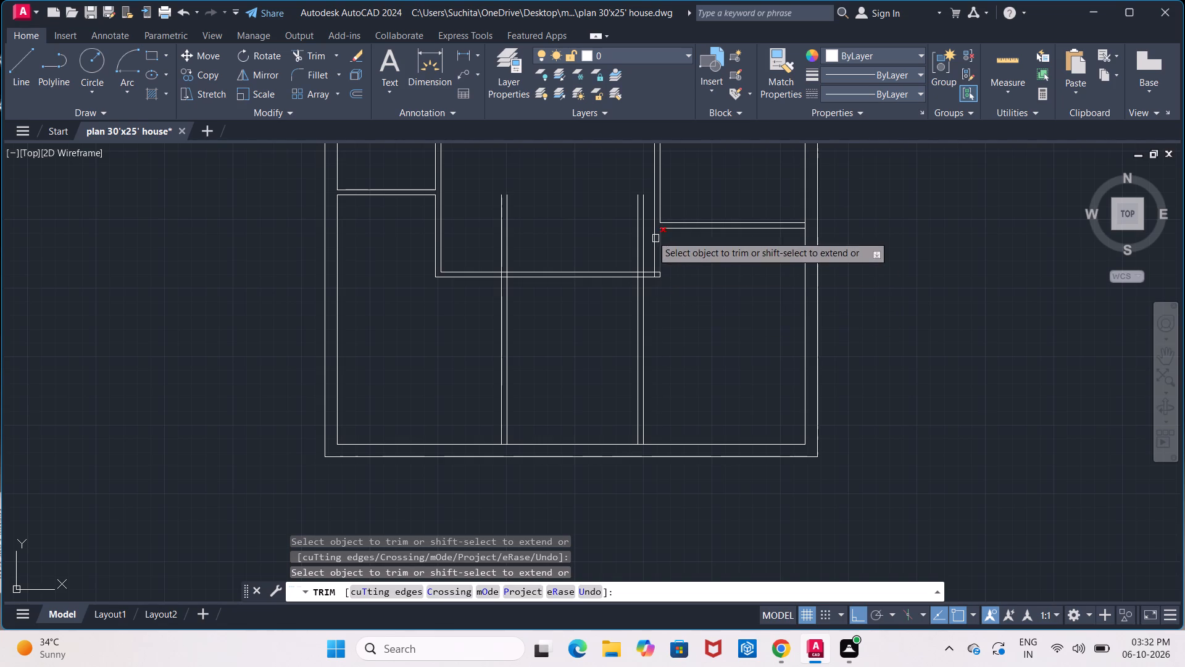
# Trim the ends of both new vertical walls that extend above the central horizontal wall.
pyautogui.click(640, 228)
pyautogui.click(636, 231)
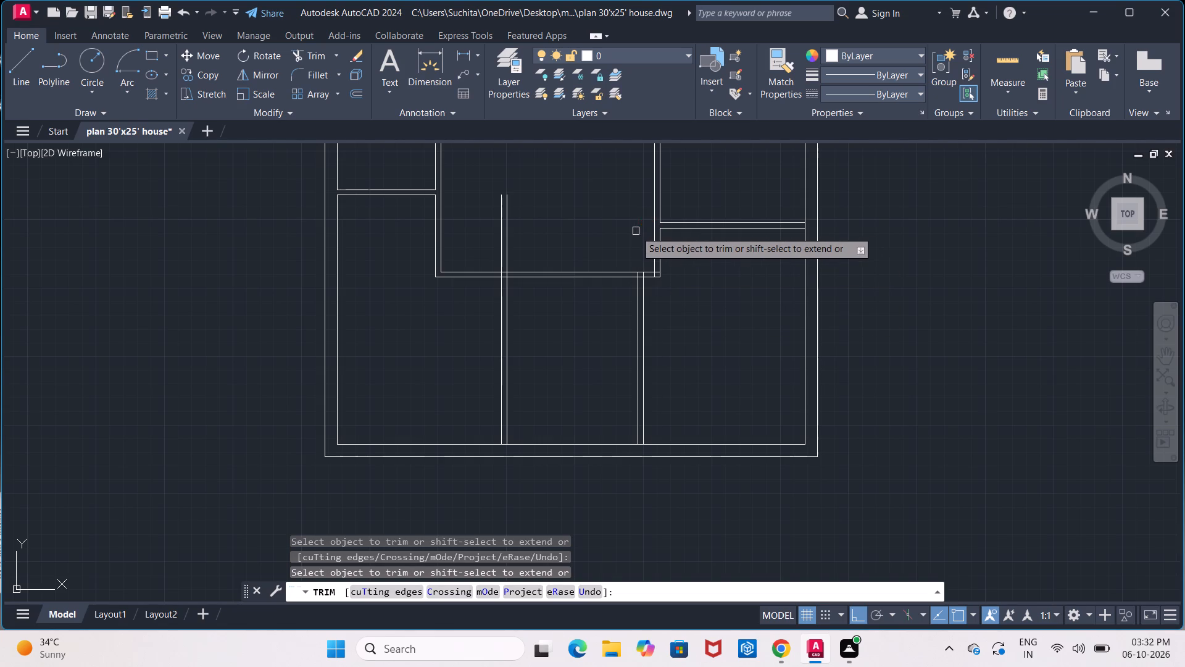
pyautogui.click(509, 243)
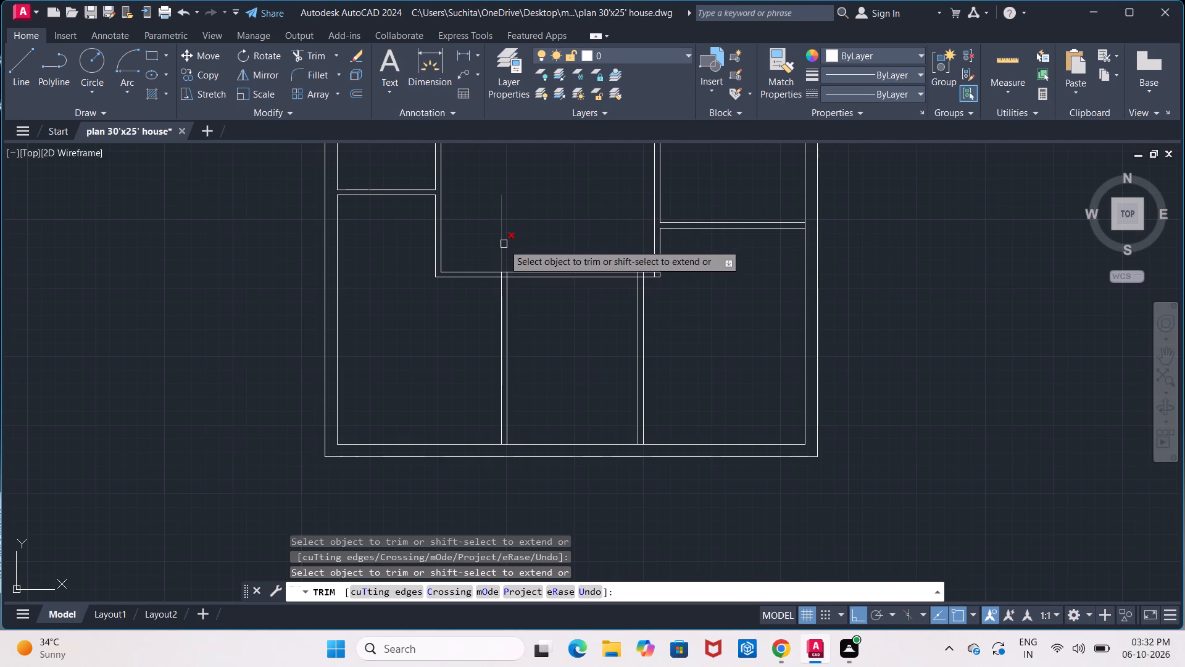
pyautogui.click(504, 244)
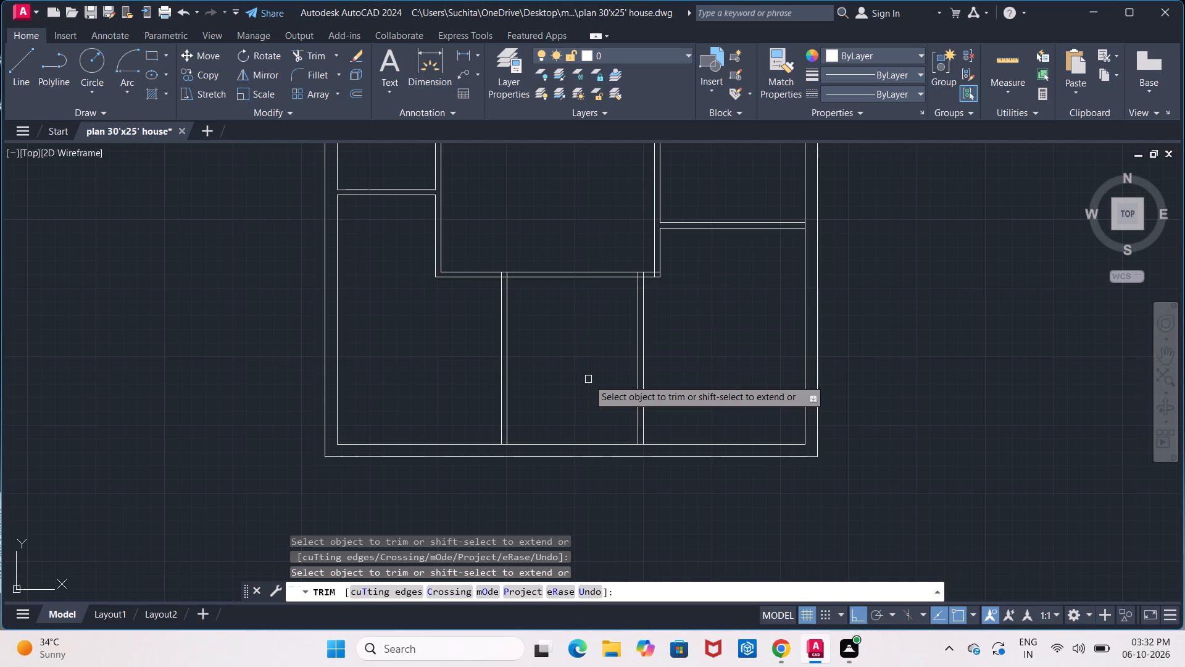
pyautogui.press('o')
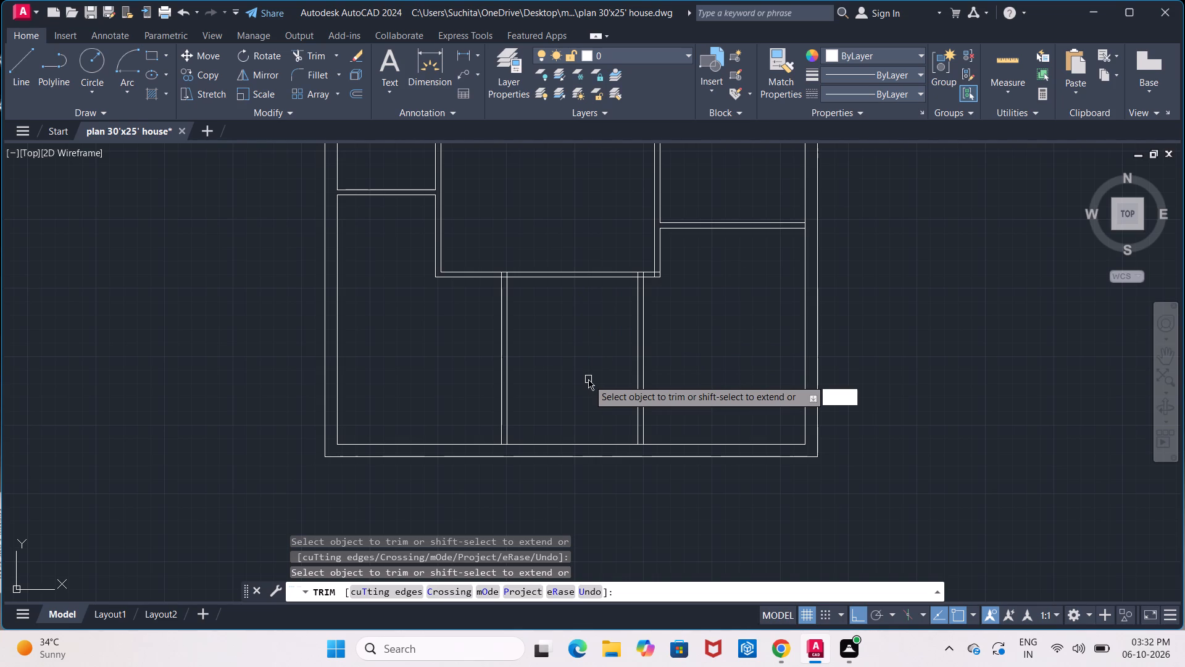
pyautogui.press('Escape')
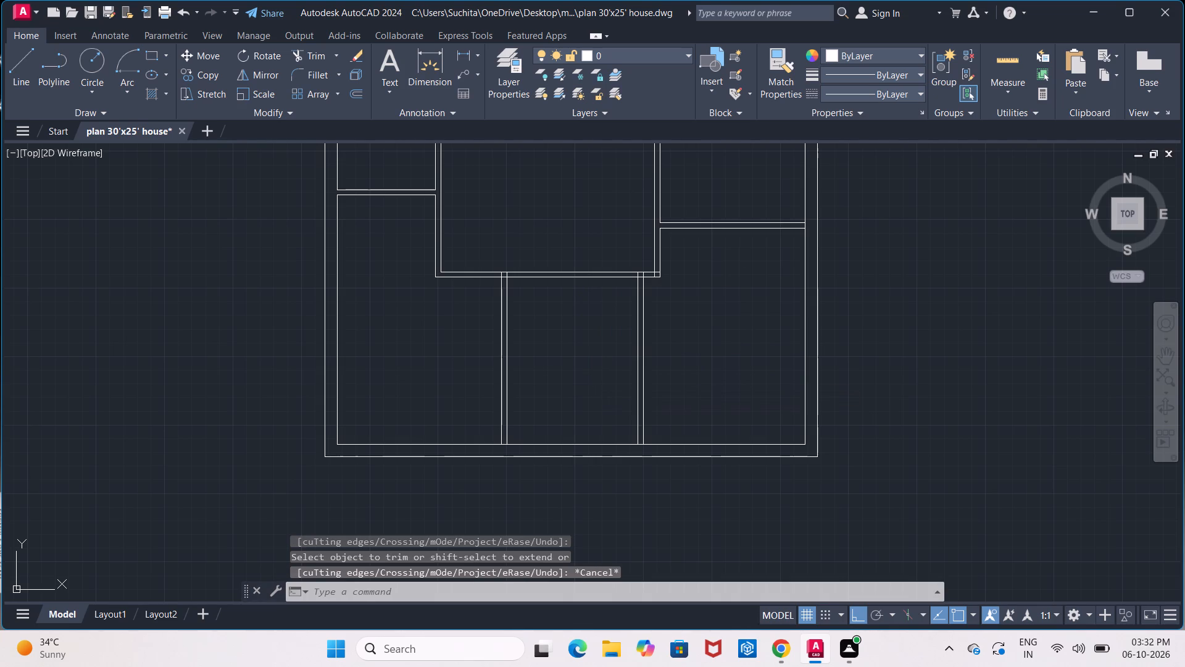
# Offset the inner line of the bottom outer wall 5' up into the house.
pyautogui.press('o')
pyautogui.press('Return')
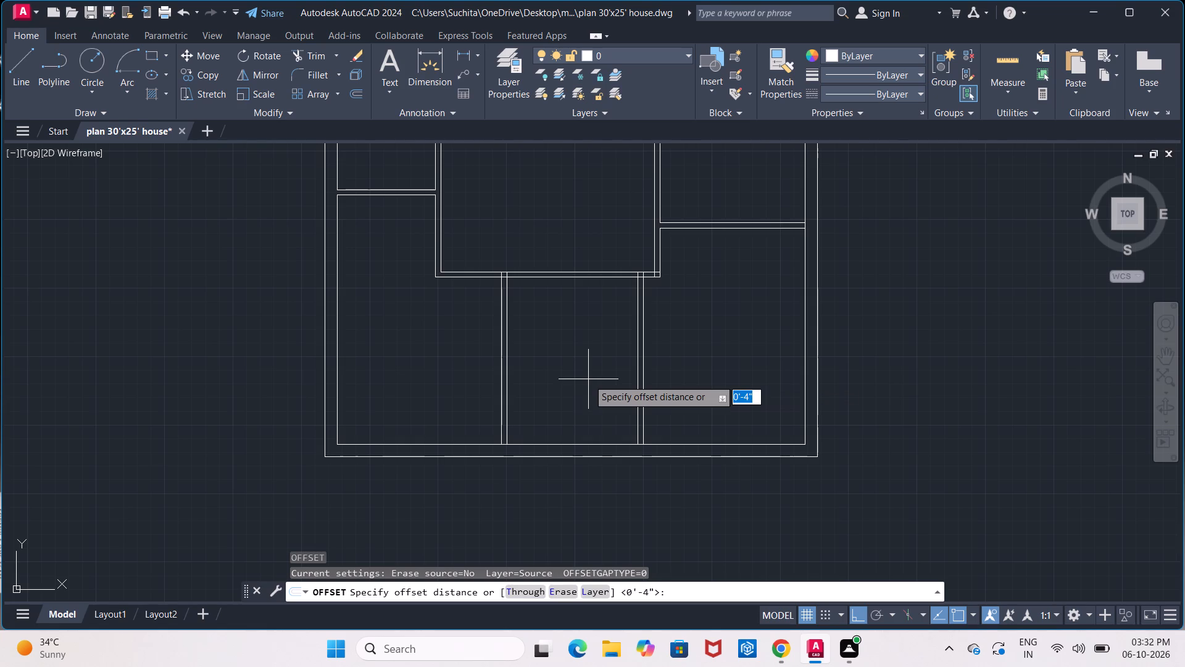
pyautogui.press('5')
pyautogui.press("'")
pyautogui.press('Return')
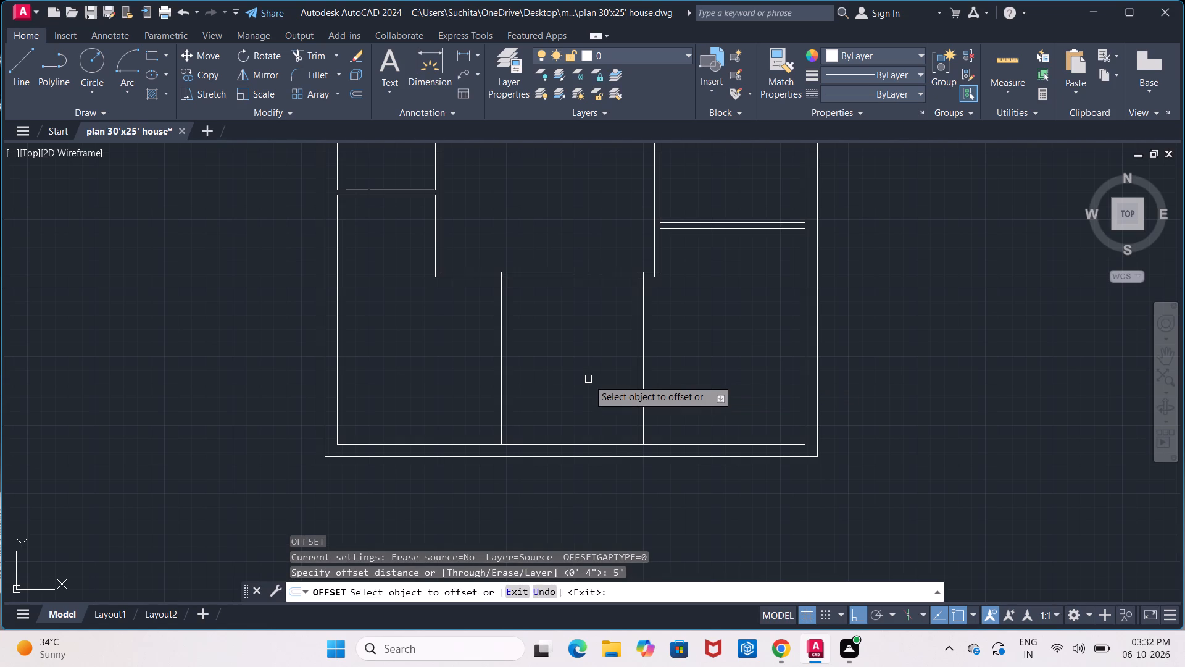
pyautogui.click(582, 443)
pyautogui.click(576, 414)
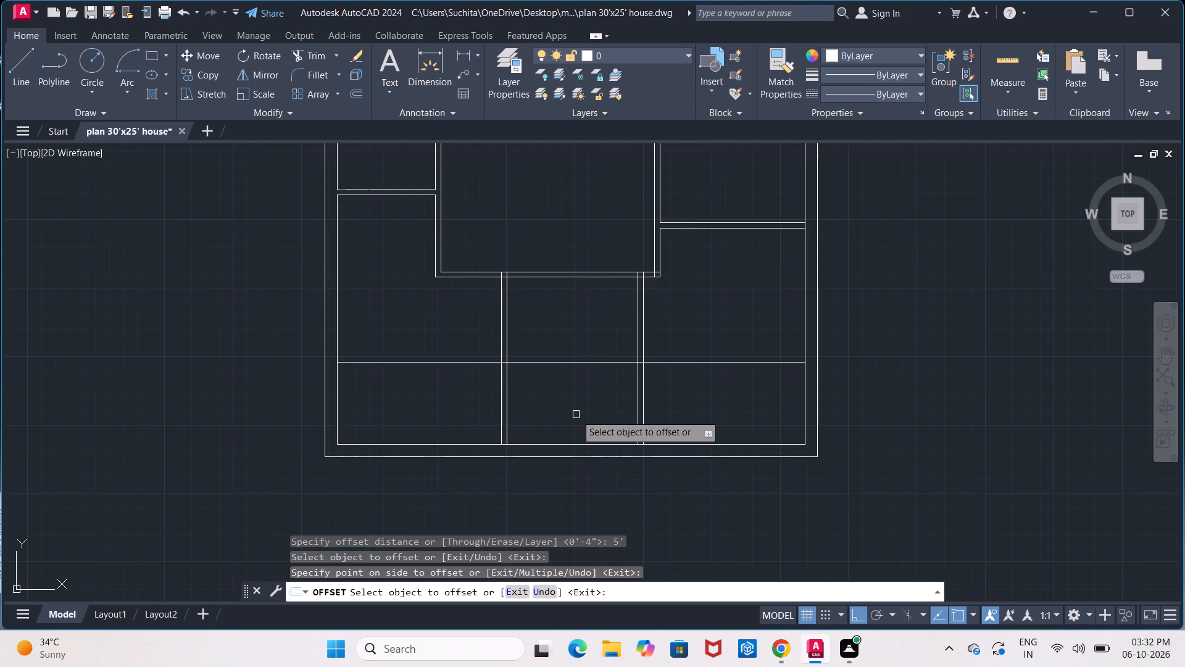
pyautogui.press('Return')
# Offset the new horizontal line 4" upward to form the wall's second face.
pyautogui.press('Return')
pyautogui.press('4')
pyautogui.press('4')
pyautogui.press('4')
pyautogui.press('4')
pyautogui.press('4')
pyautogui.press('4')
pyautogui.press('4')
pyautogui.press('4')
pyautogui.press('4')
pyautogui.press('4')
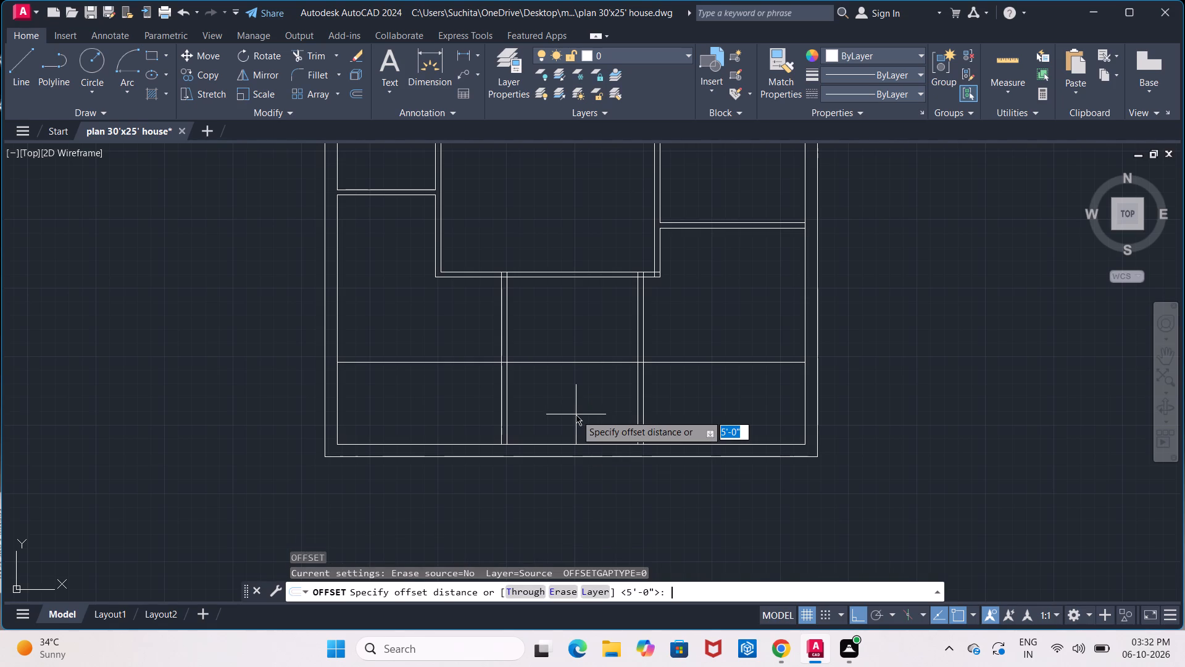
pyautogui.press('BackSpace')
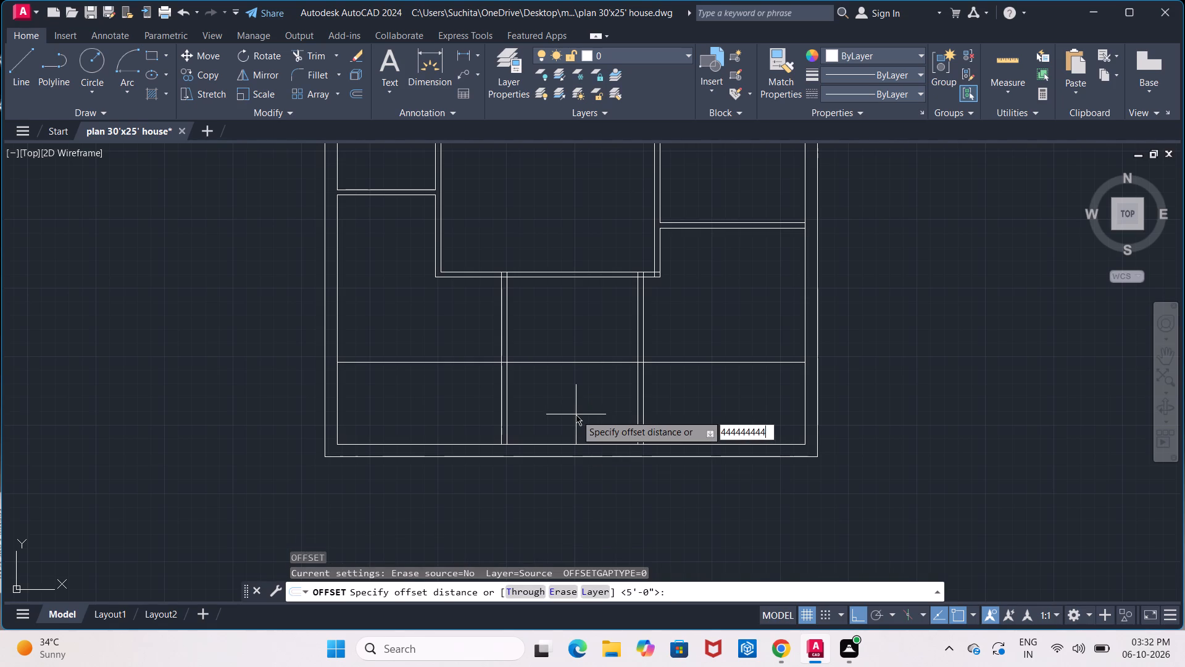
pyautogui.press('BackSpace')
pyautogui.press('BackSpace')
pyautogui.press('BackSpace')
pyautogui.press('BackSpace')
pyautogui.press('BackSpace')
pyautogui.press('BackSpace')
pyautogui.press('BackSpace')
pyautogui.press('BackSpace')
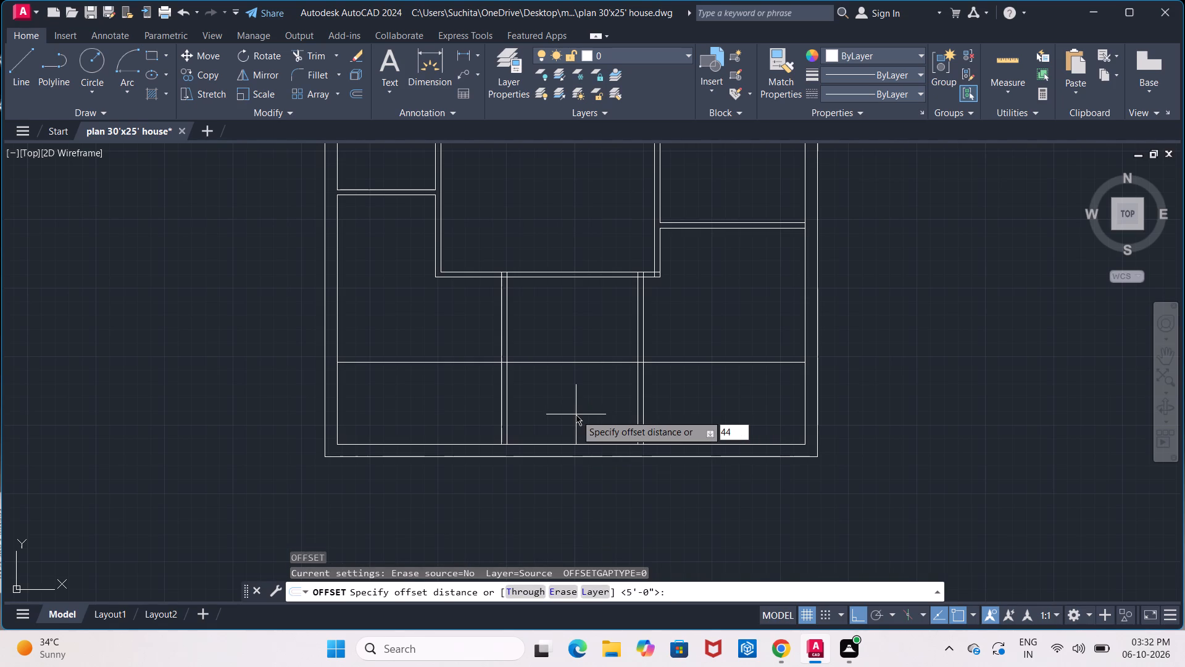
pyautogui.hotkey('shift', '"')
pyautogui.press('Return')
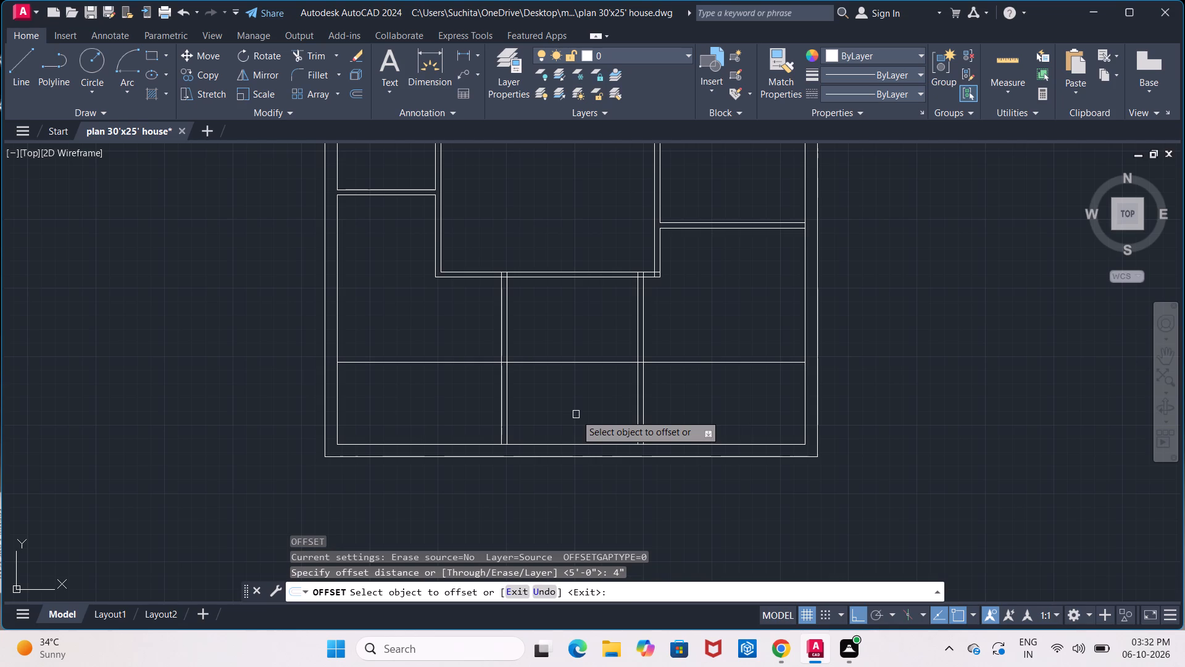
pyautogui.click(575, 363)
pyautogui.click(570, 342)
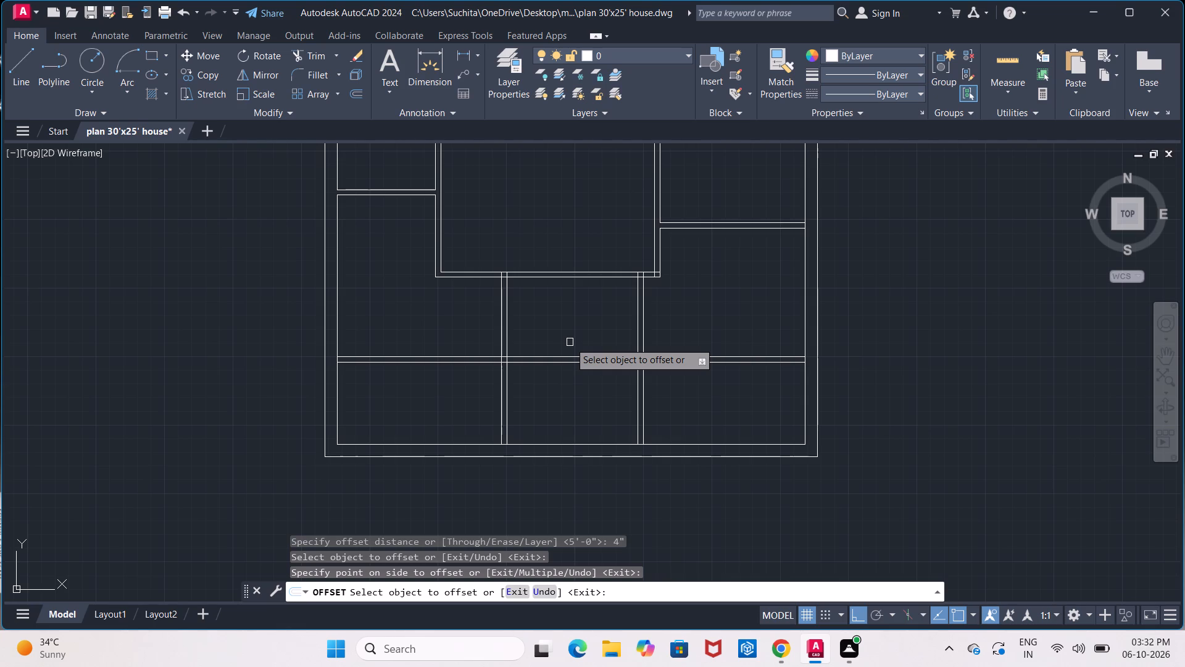
pyautogui.press('Escape')
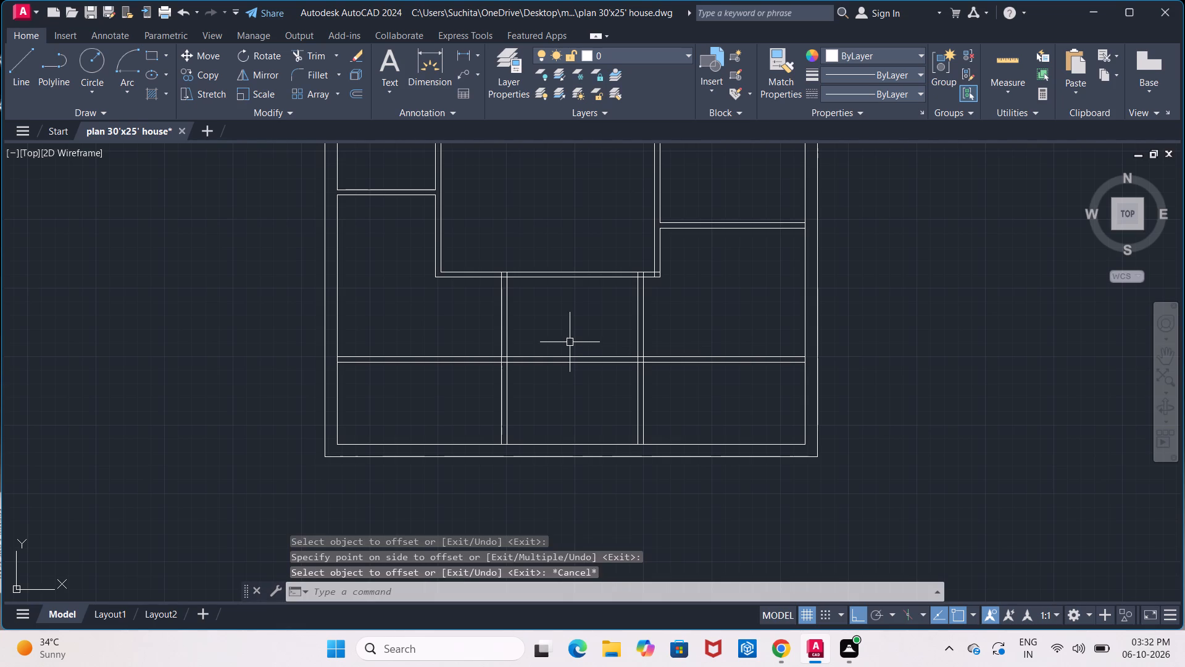
# Trim both lines of the new horizontal wall outside the two new vertical walls, on the left and right sides.
pyautogui.write('tr')
pyautogui.press('Return')
pyautogui.press('Return')
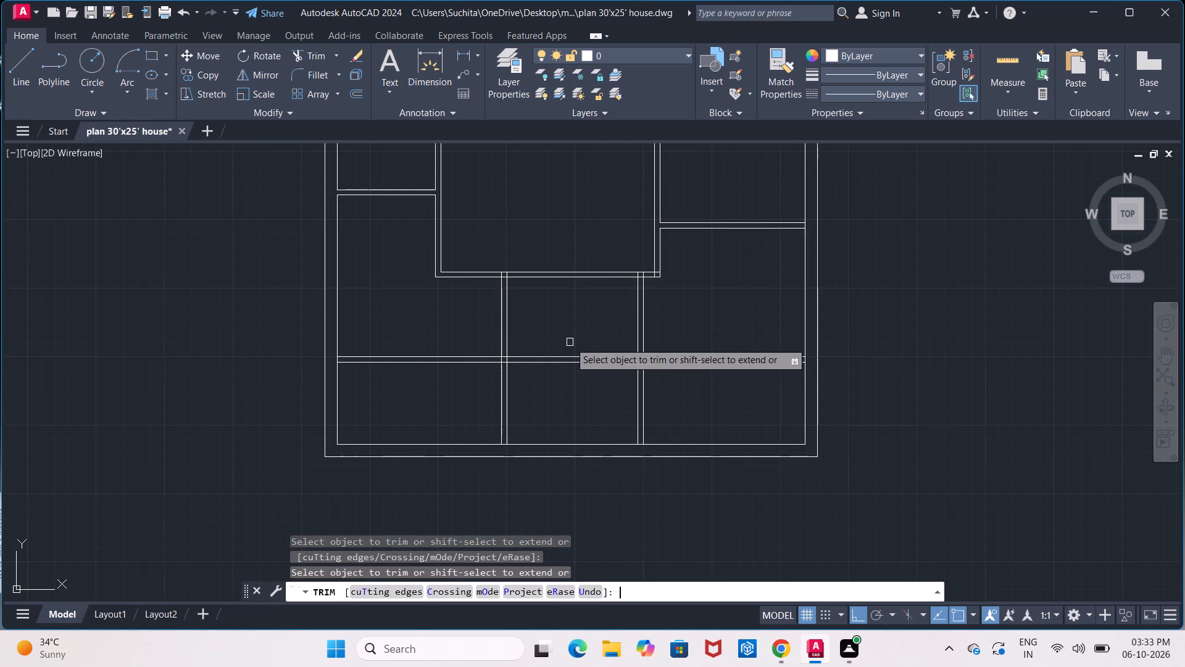
pyautogui.click(399, 355)
pyautogui.click(402, 360)
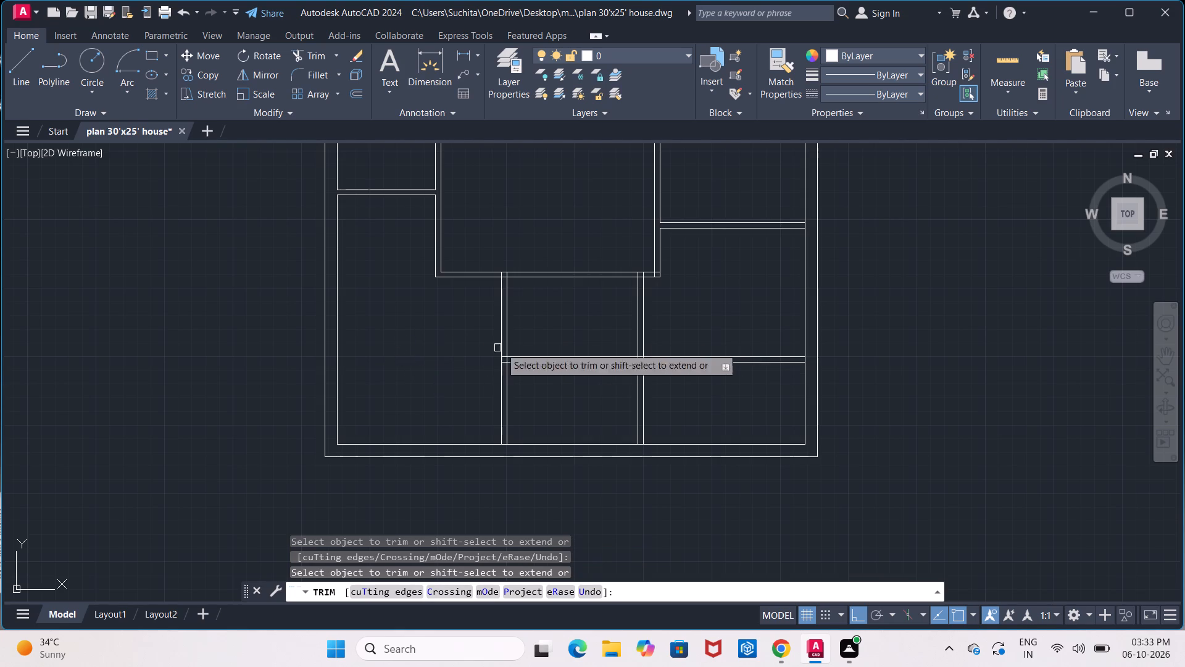
pyautogui.click(745, 356)
pyautogui.click(742, 364)
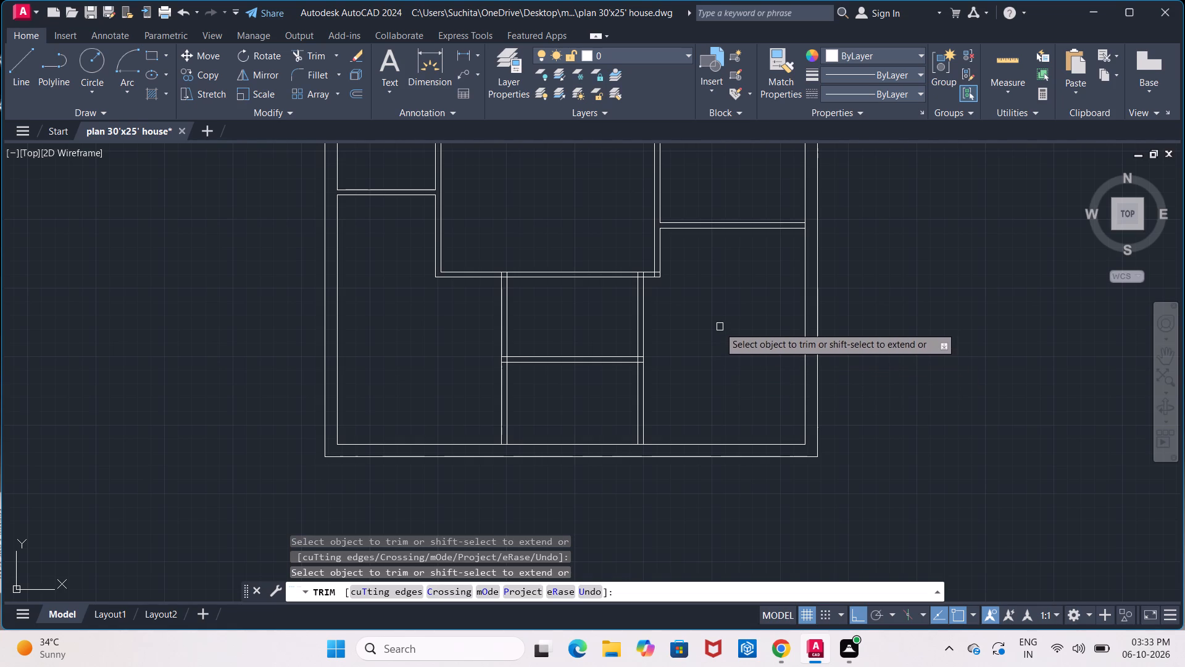
# Trim both lines of the right new vertical wall between the central wall and the new horizontal wall.
pyautogui.click(639, 327)
pyautogui.click(644, 326)
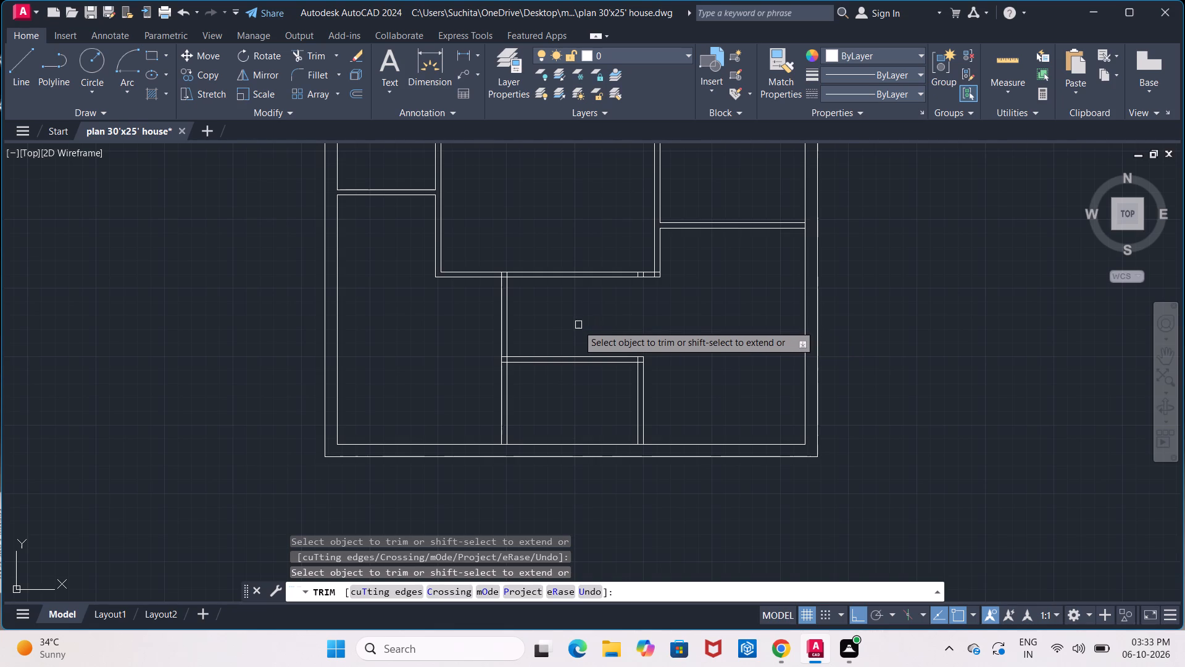
# Trim the overlapping lines where the new horizontal wall meets the left new vertical wall to open the junction.
pyautogui.scroll(4, 502, 358)
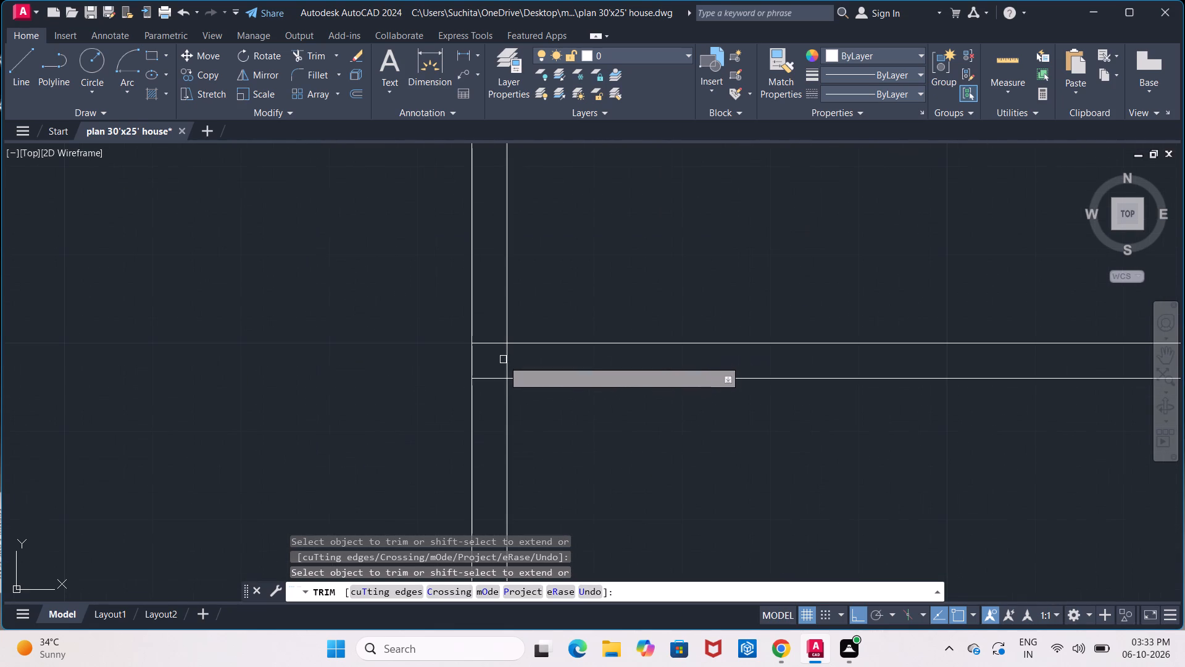
pyautogui.click(506, 363)
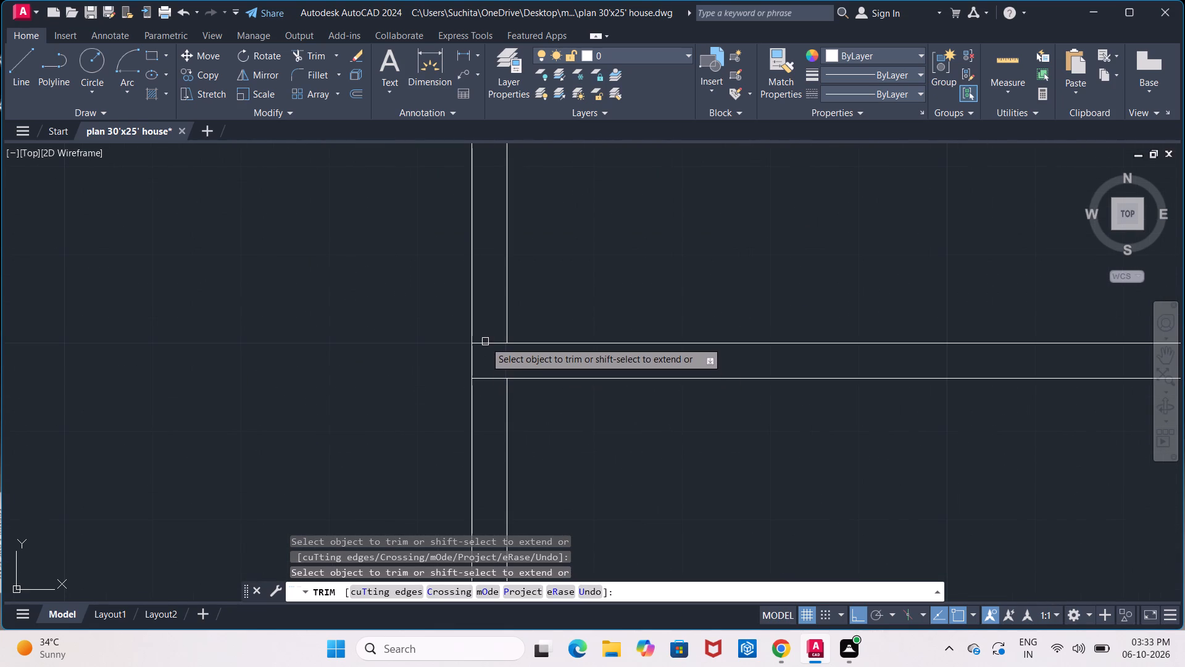
pyautogui.click(485, 342)
pyautogui.click(496, 377)
# Trim the junction lines where the left new vertical wall meets the central horizontal wall, plus the right vertical wall's leftover stubs inside it.
pyautogui.scroll(-2, 496, 377)
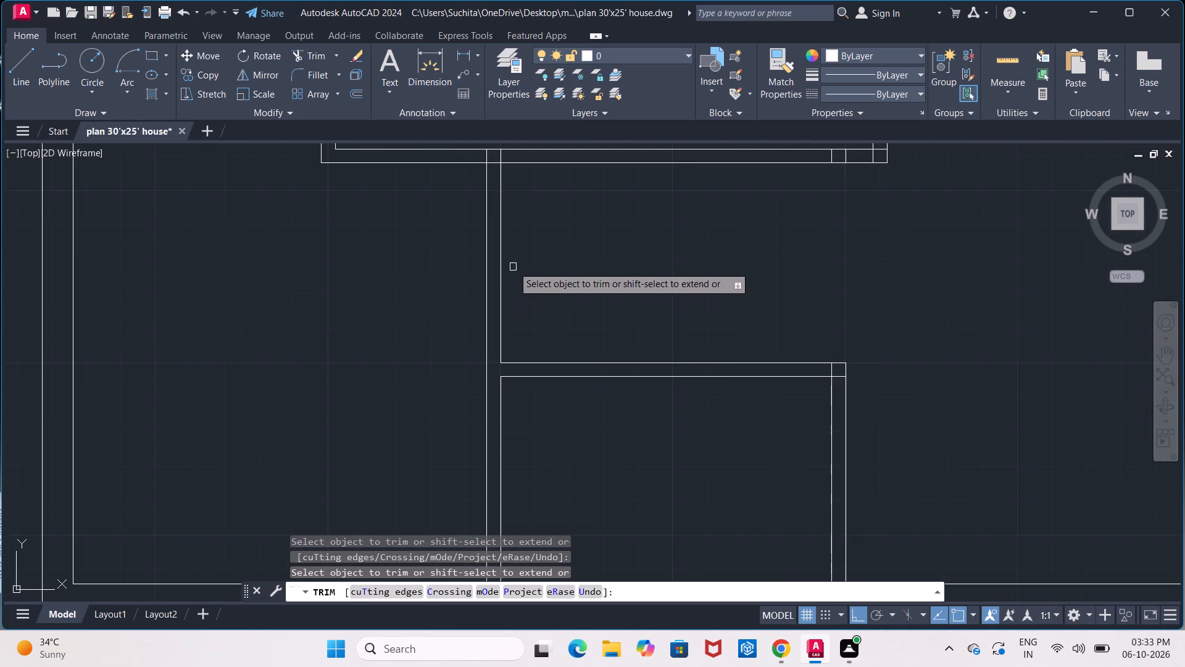
pyautogui.moveTo(513, 266); pyautogui.dragTo(490, 354, button='middle')
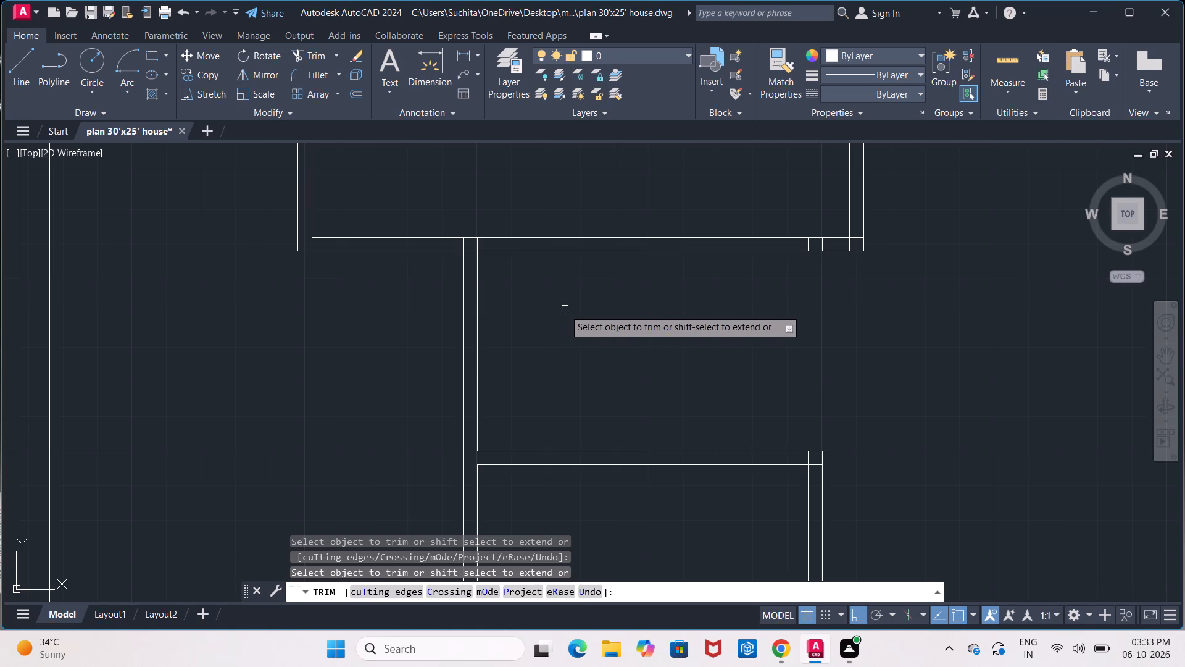
pyautogui.click(468, 251)
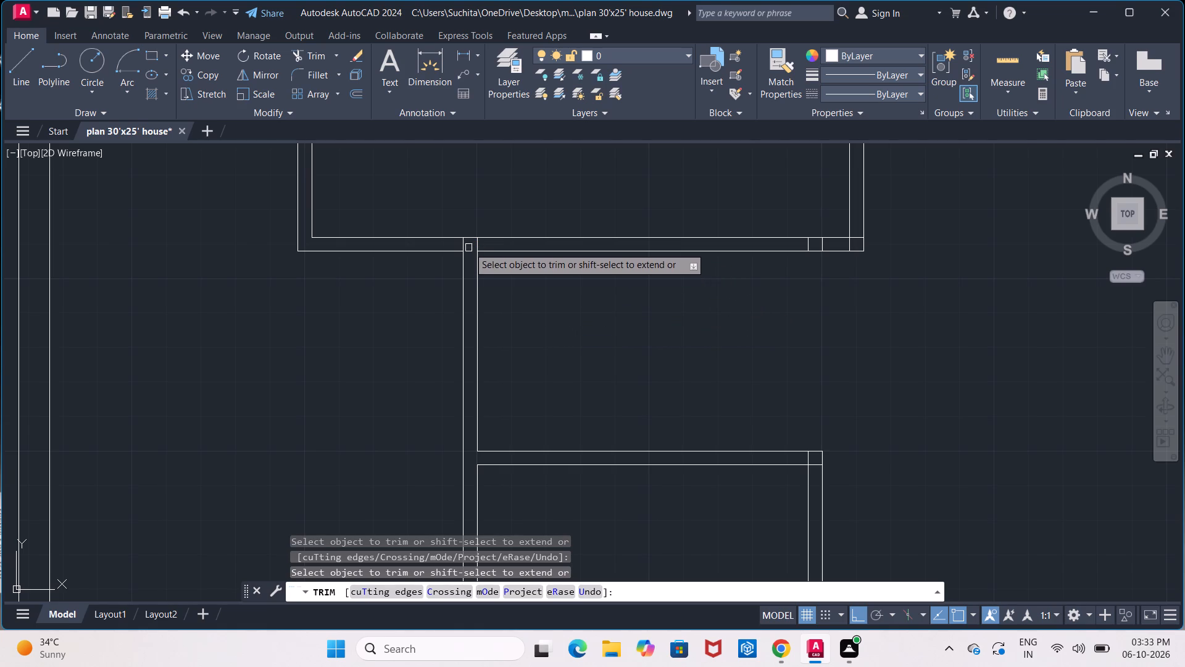
pyautogui.click(465, 246)
pyautogui.click(477, 246)
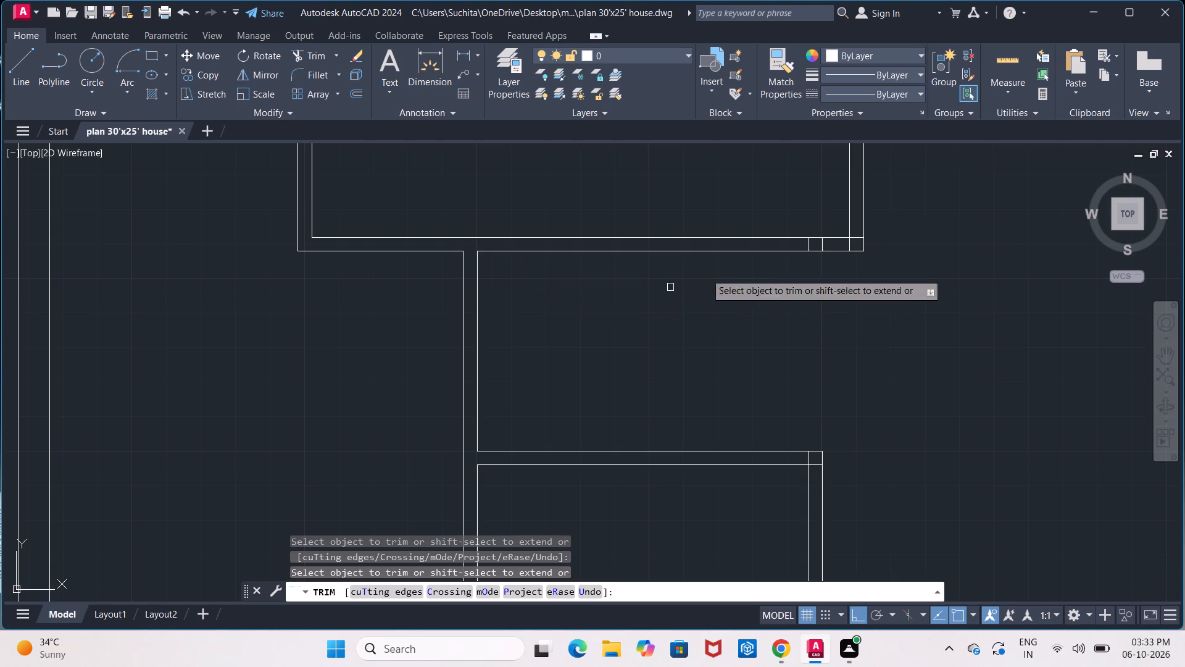
pyautogui.click(810, 246)
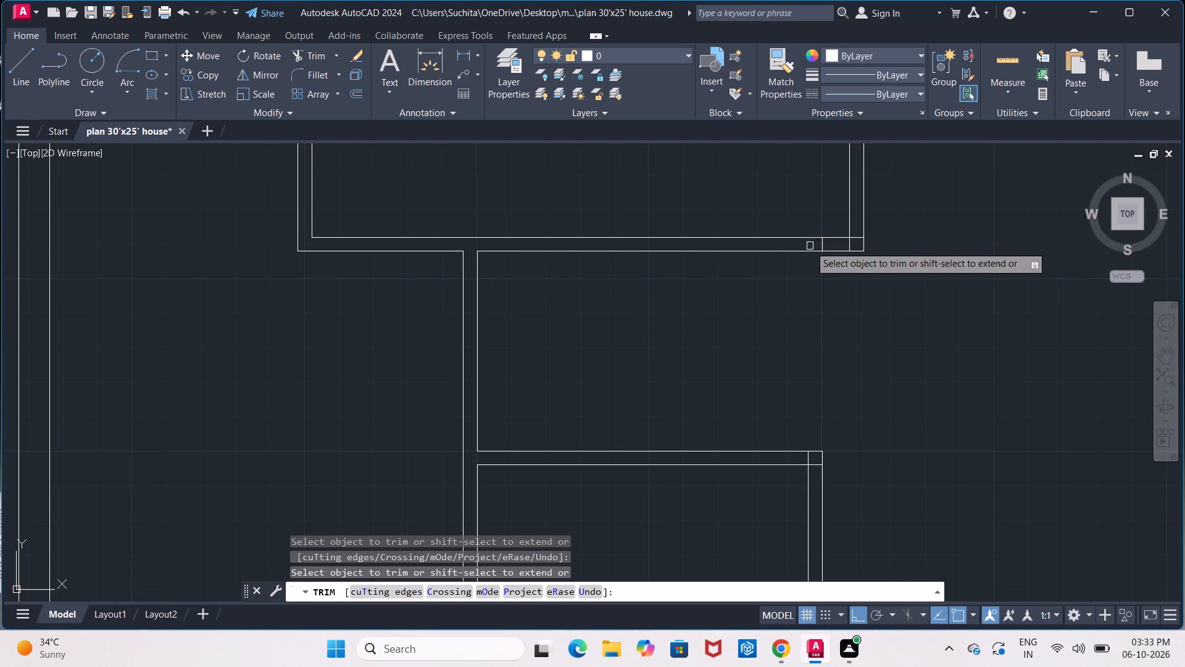
pyautogui.click(822, 243)
# Trim the overlapping wall lines at the lower-right corner of the large central room.
pyautogui.scroll(-1, 852, 270)
pyautogui.moveTo(852, 270); pyautogui.dragTo(765, 293, button='middle')
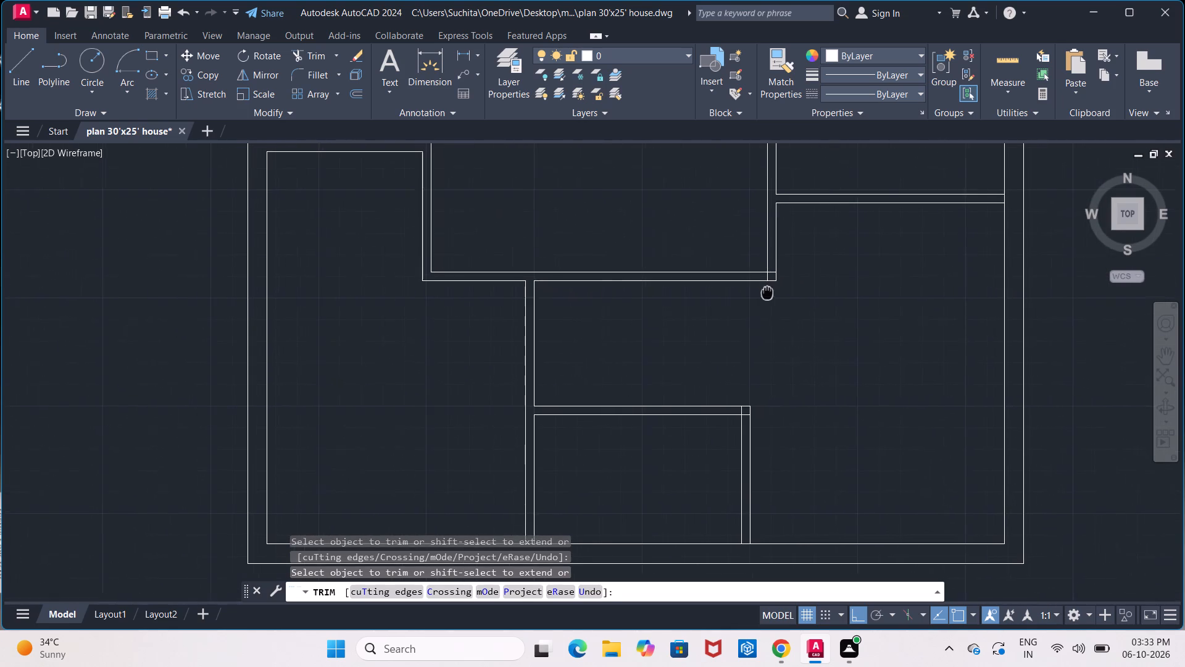
pyautogui.moveTo(765, 293); pyautogui.dragTo(761, 294, button='middle')
pyautogui.scroll(1, 760, 277)
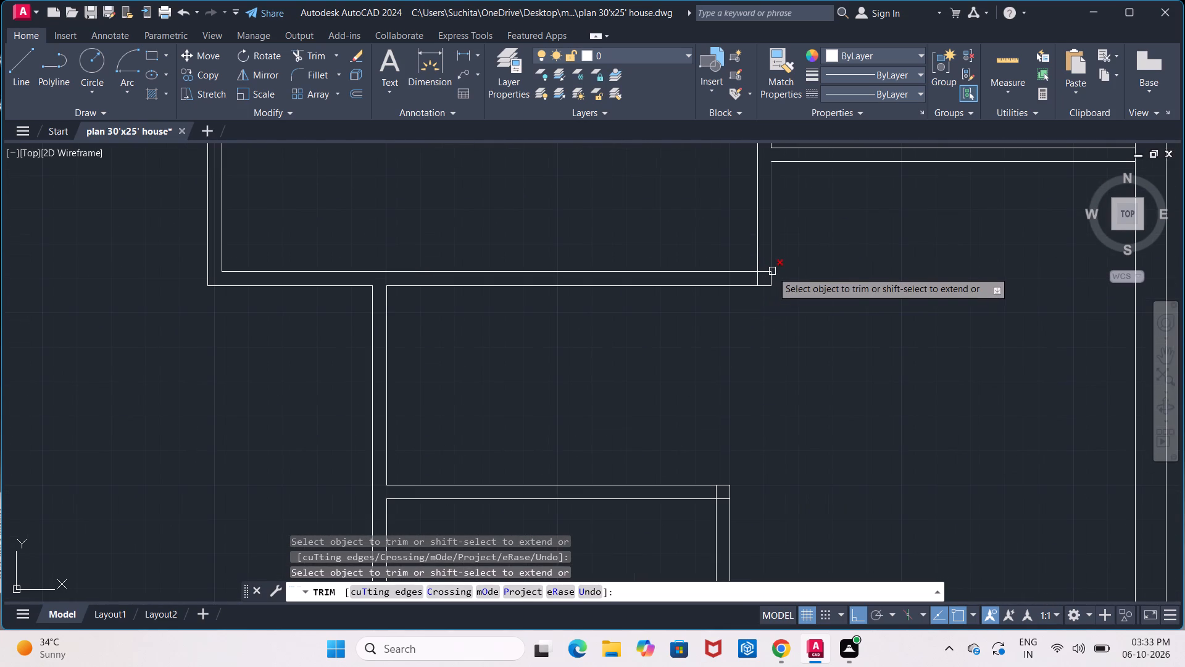
pyautogui.scroll(-1, 768, 287)
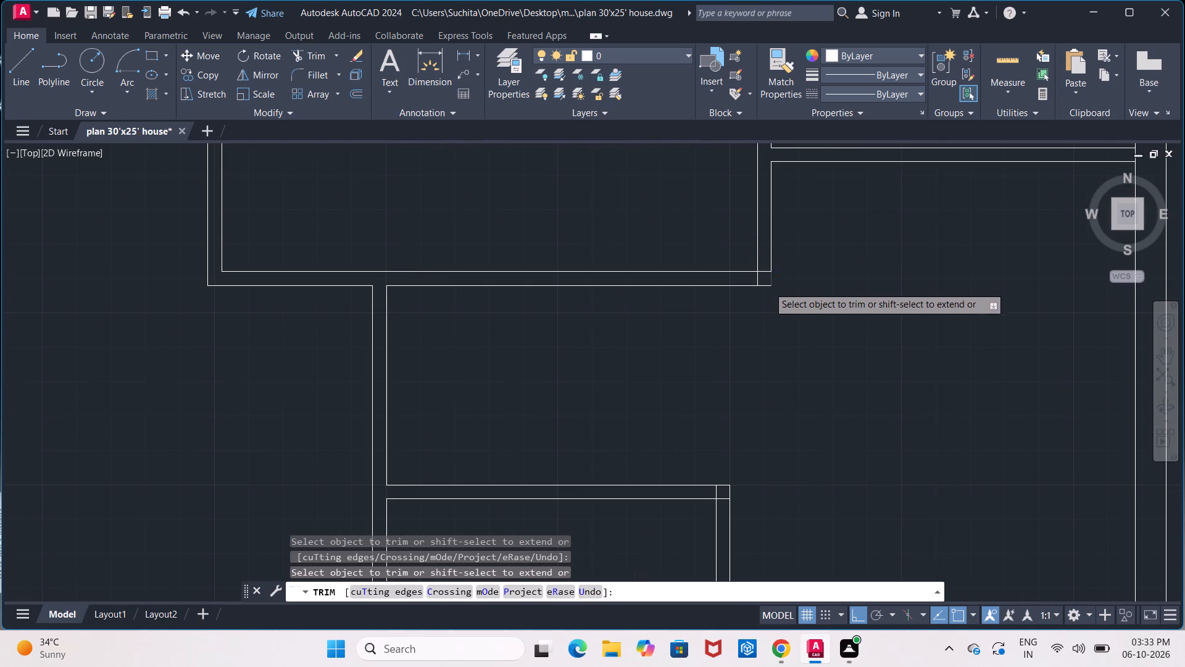
pyautogui.scroll(-1, 768, 287)
pyautogui.scroll(3, 767, 286)
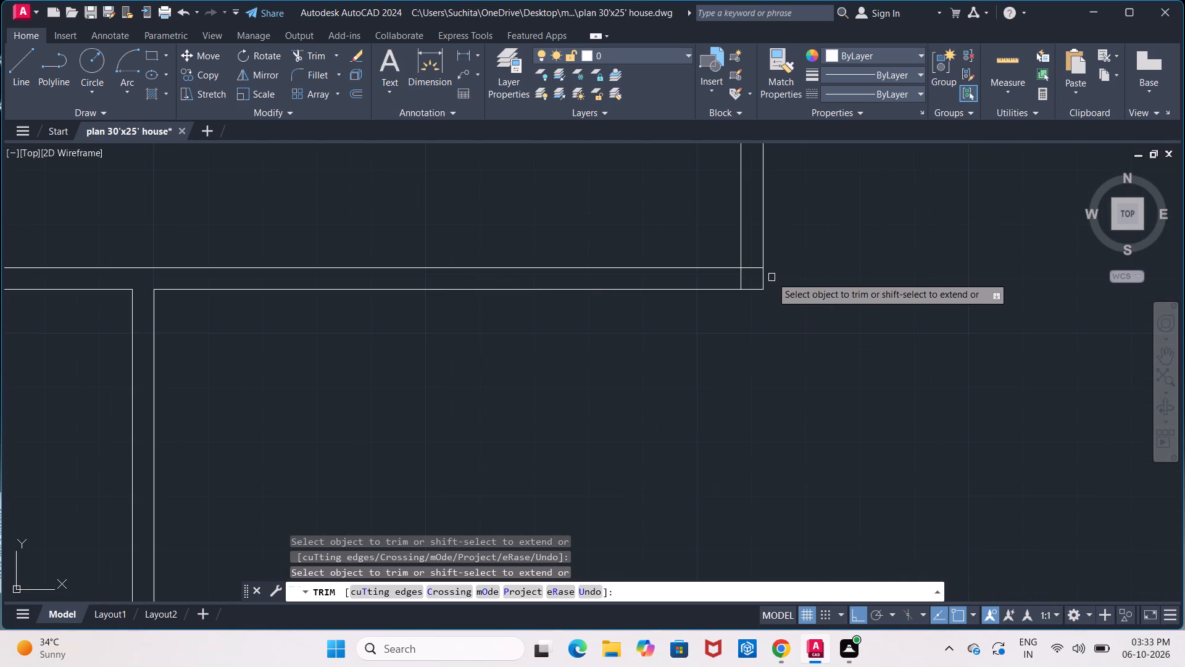
pyautogui.click(752, 267)
pyautogui.click(736, 284)
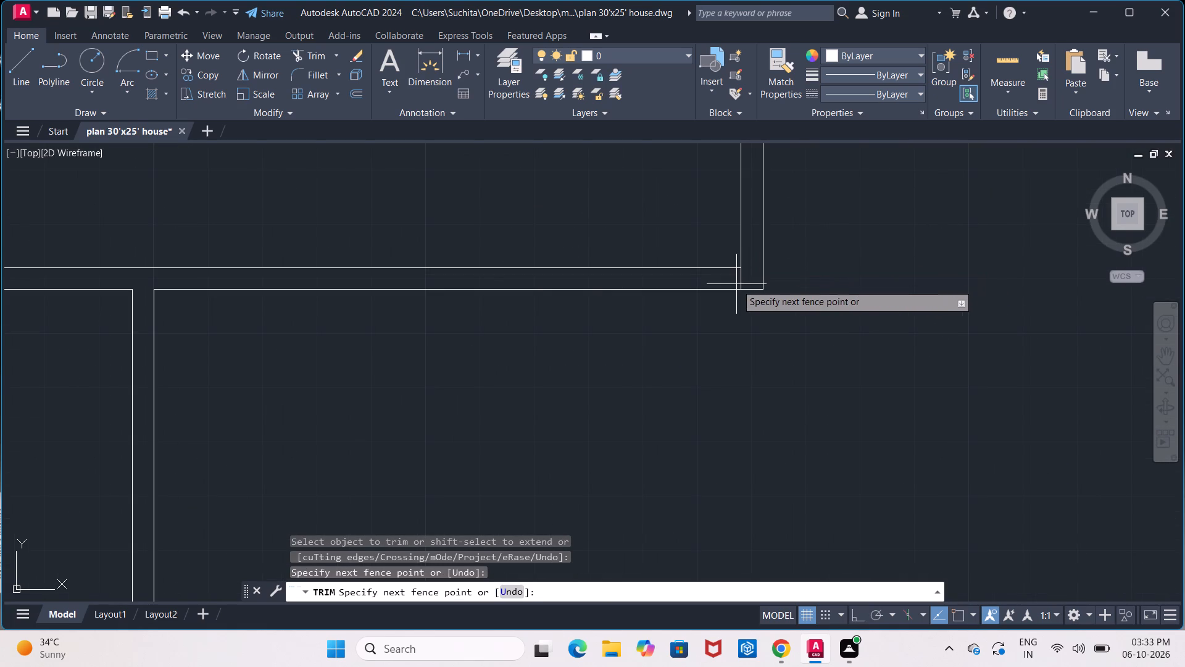
pyautogui.click(745, 276)
# Trim the overlapping wall lines at the upper-right corner of the small bottom room.
pyautogui.scroll(-4, 745, 279)
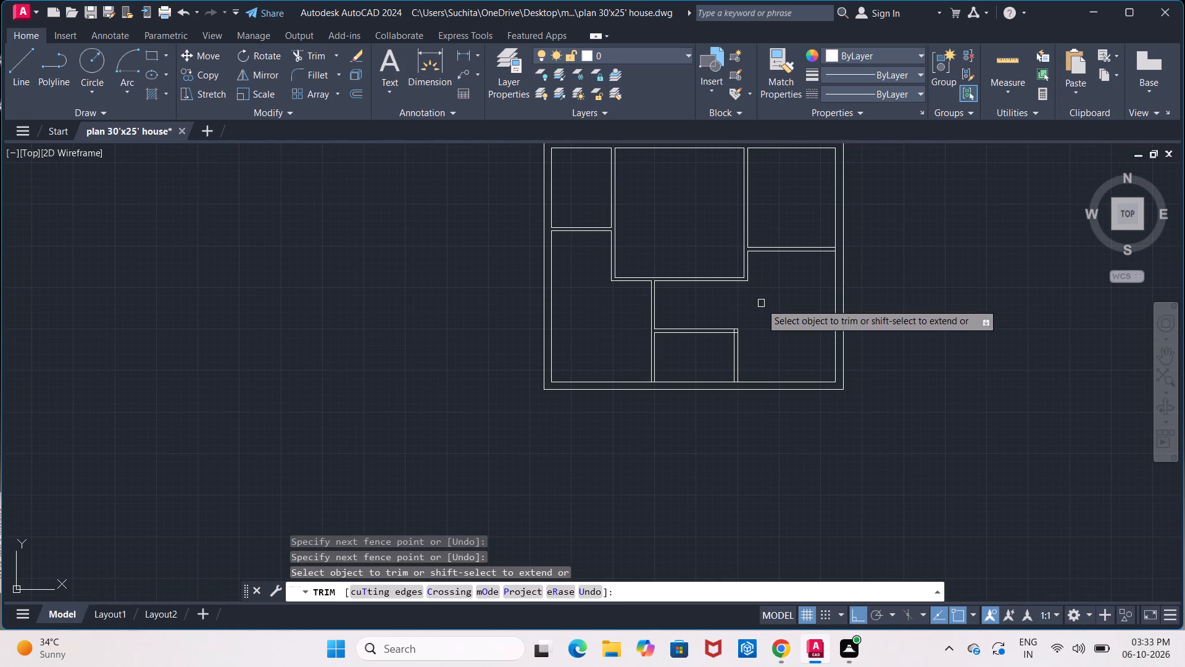
pyautogui.moveTo(761, 303); pyautogui.dragTo(699, 298, button='middle')
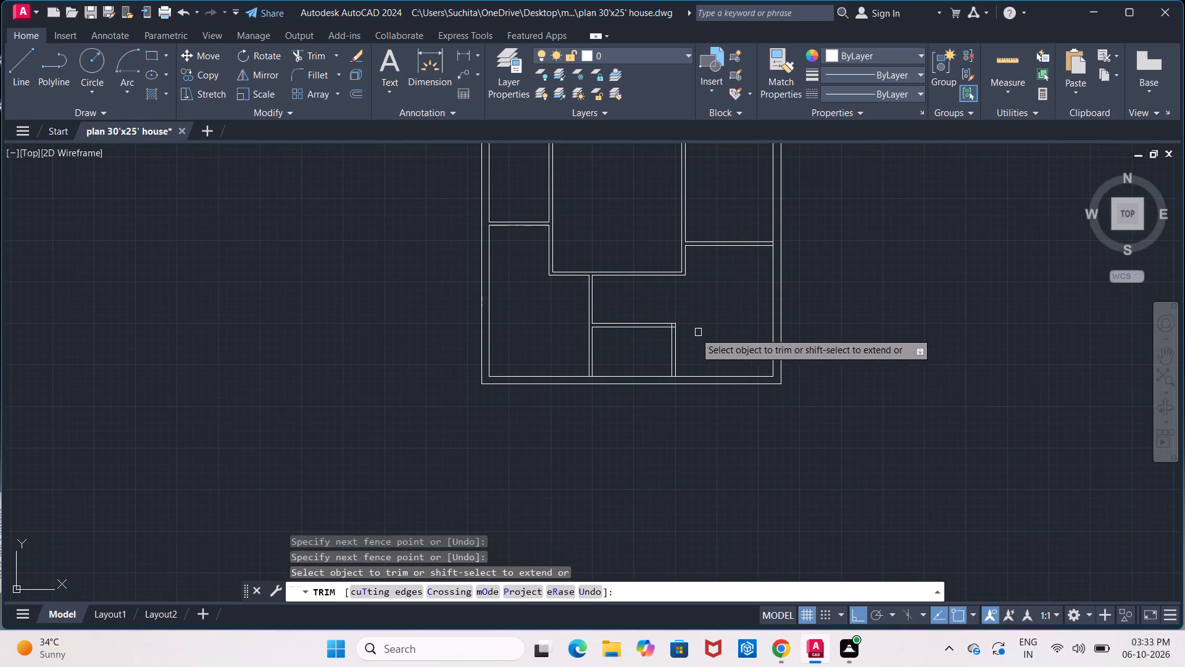
pyautogui.scroll(5, 669, 332)
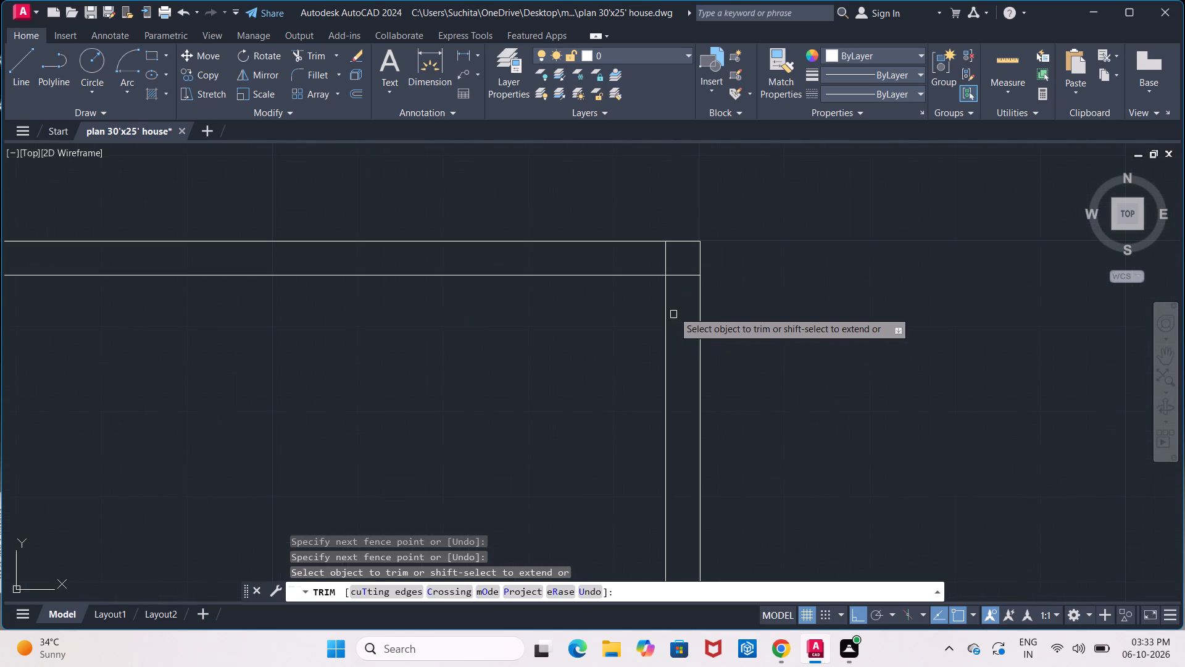
pyautogui.click(665, 259)
pyautogui.click(683, 272)
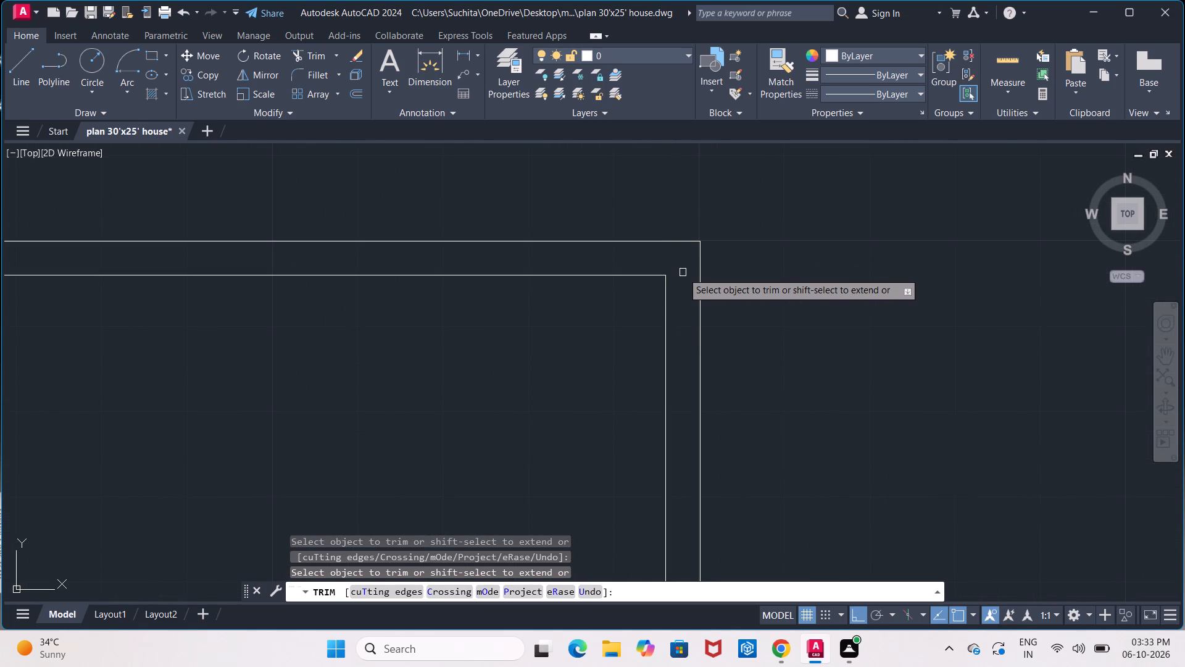
# Trim the bottom outer wall's inner line between the faces of each of the two new vertical walls.
pyautogui.scroll(-4, 683, 275)
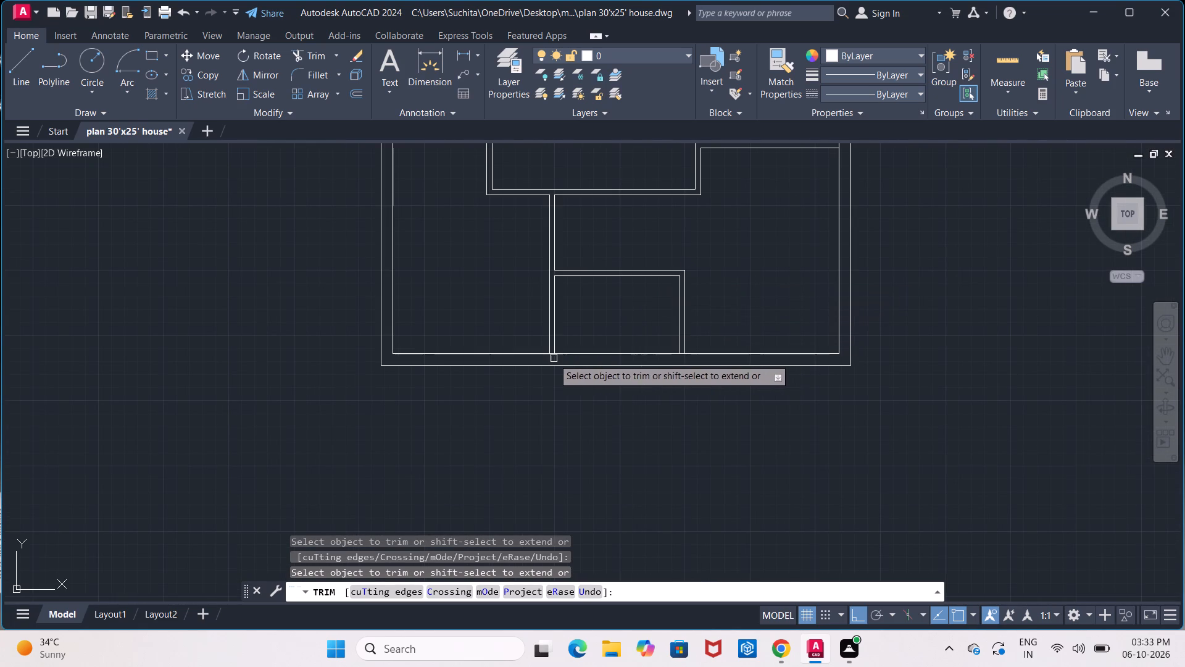
pyautogui.scroll(2, 552, 358)
pyautogui.click(544, 348)
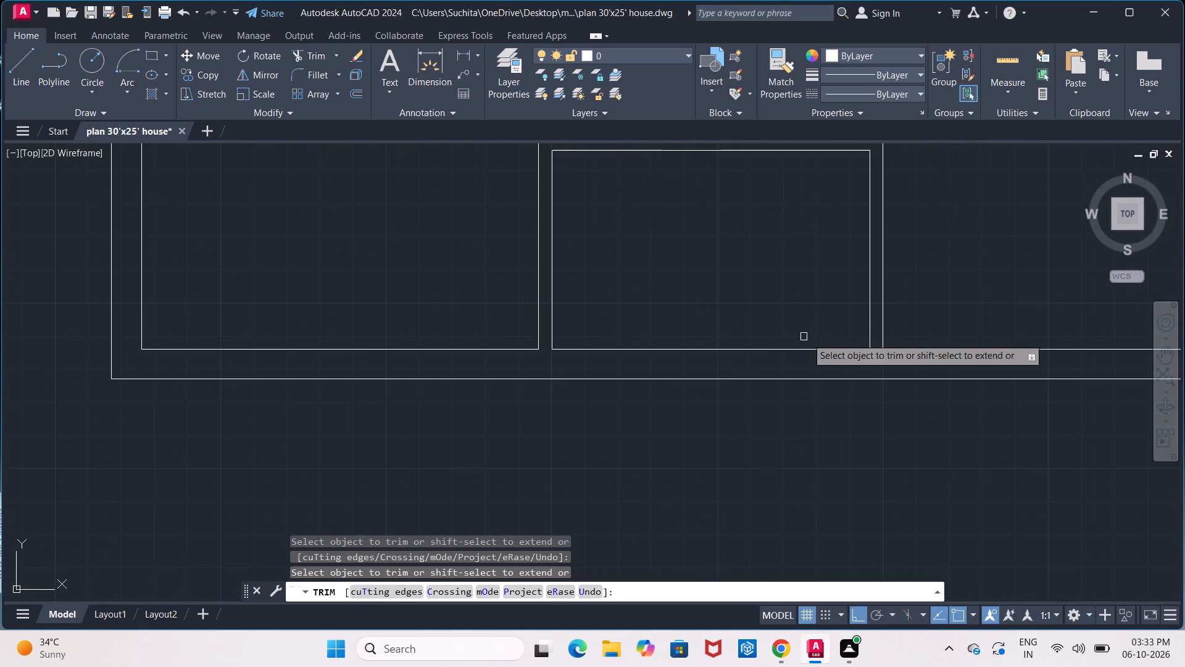
pyautogui.click(878, 349)
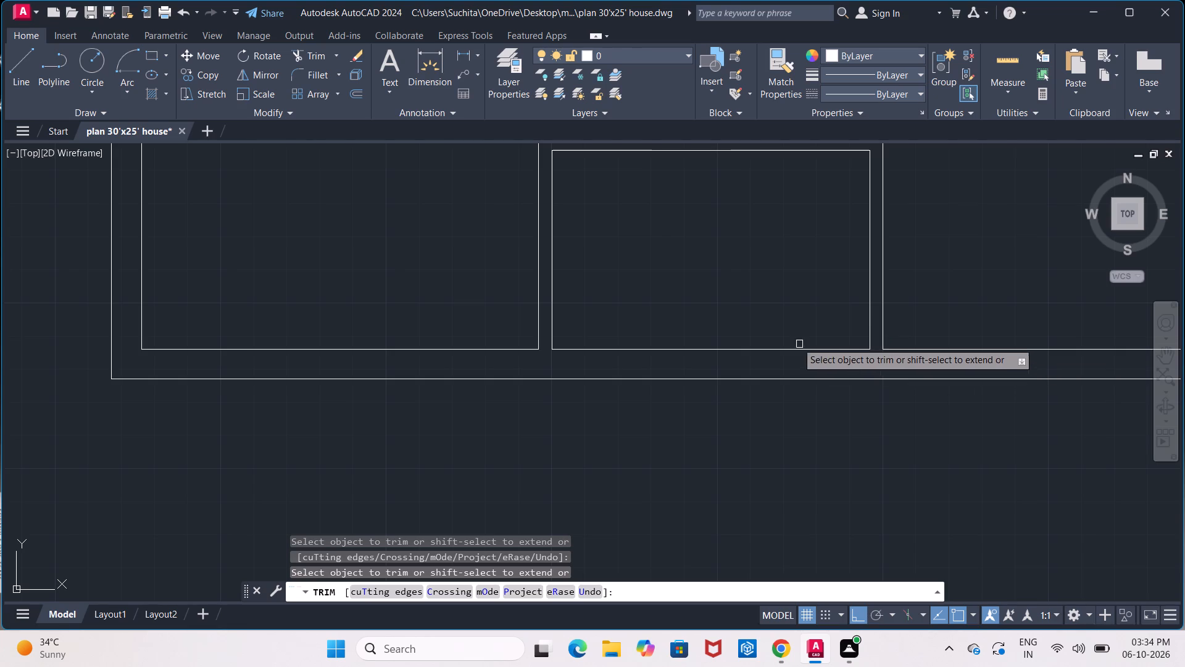
# Trim the right outer wall's inner line where the right-hand horizontal partition meets it, and end the Trim command.
pyautogui.scroll(-2, 779, 328)
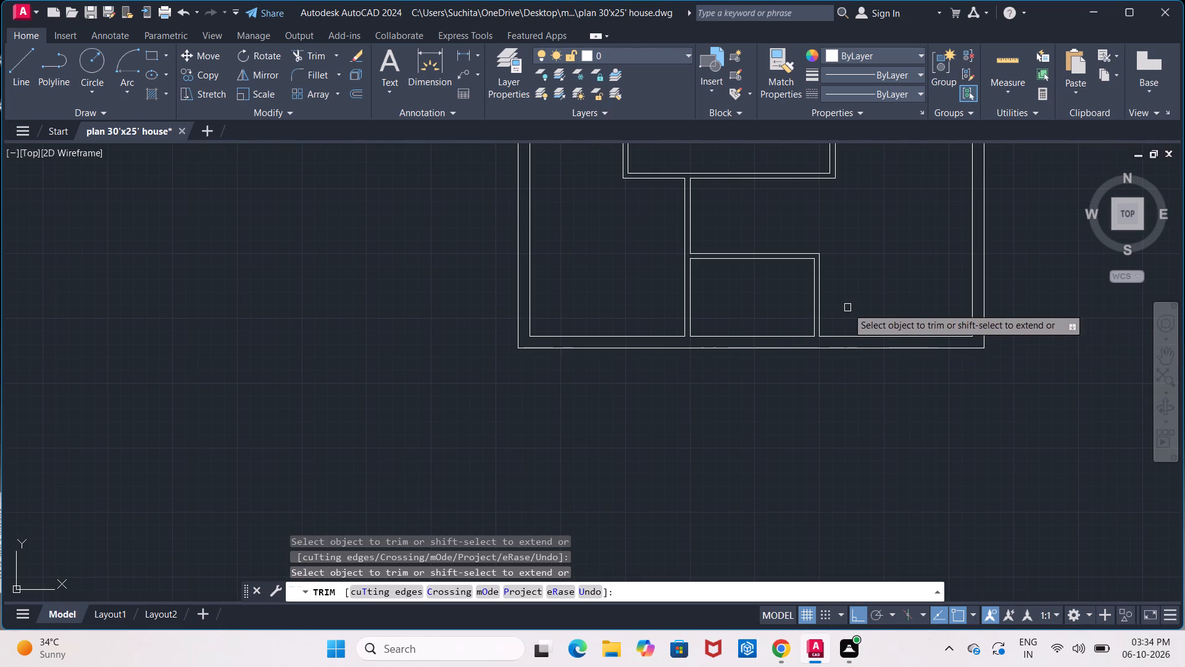
pyautogui.scroll(-1, 846, 311)
pyautogui.moveTo(843, 316); pyautogui.dragTo(729, 445, button='middle')
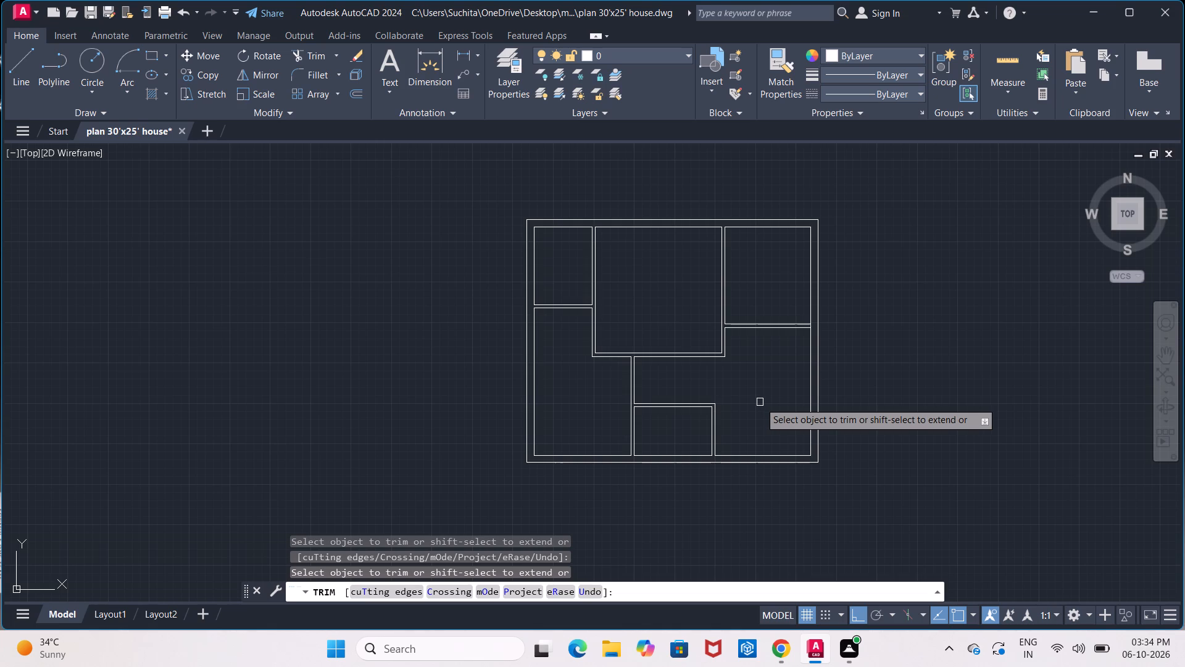
pyautogui.scroll(4, 812, 329)
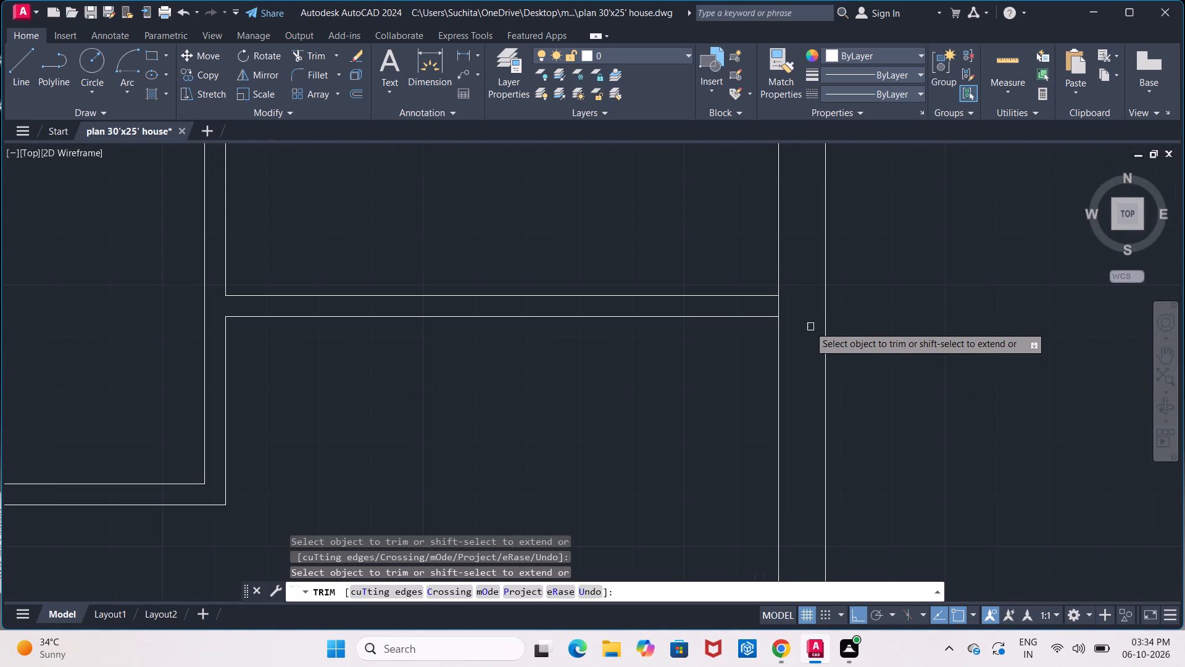
pyautogui.click(780, 309)
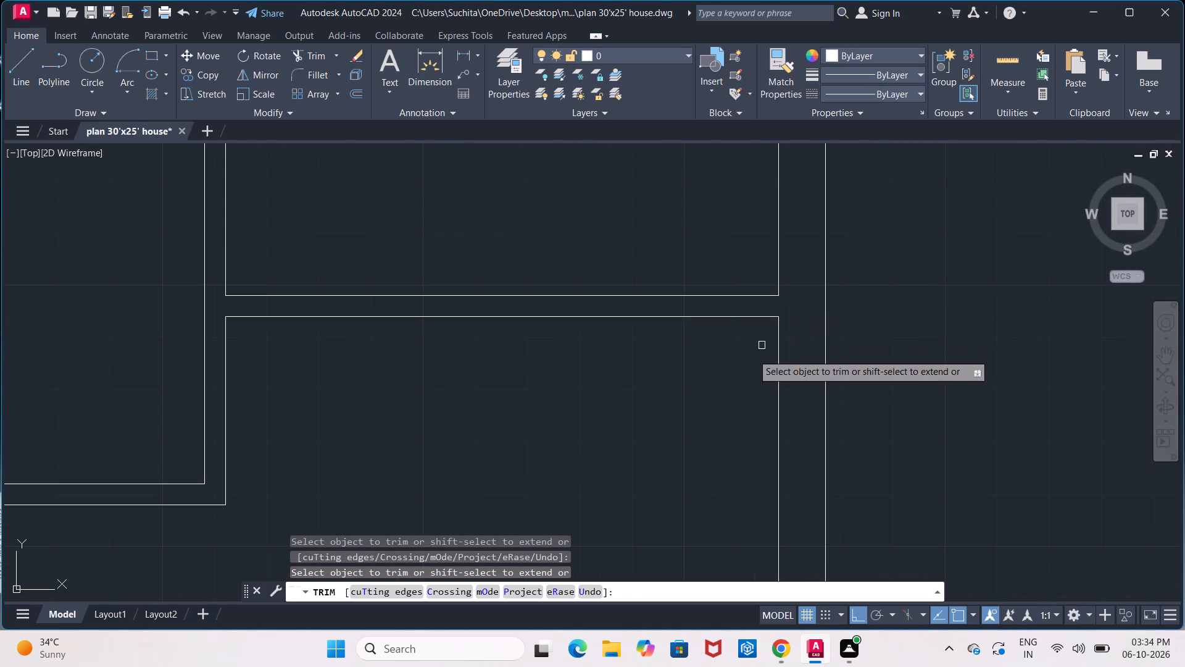
pyautogui.scroll(-3, 698, 409)
pyautogui.moveTo(684, 435); pyautogui.dragTo(715, 356, button='middle')
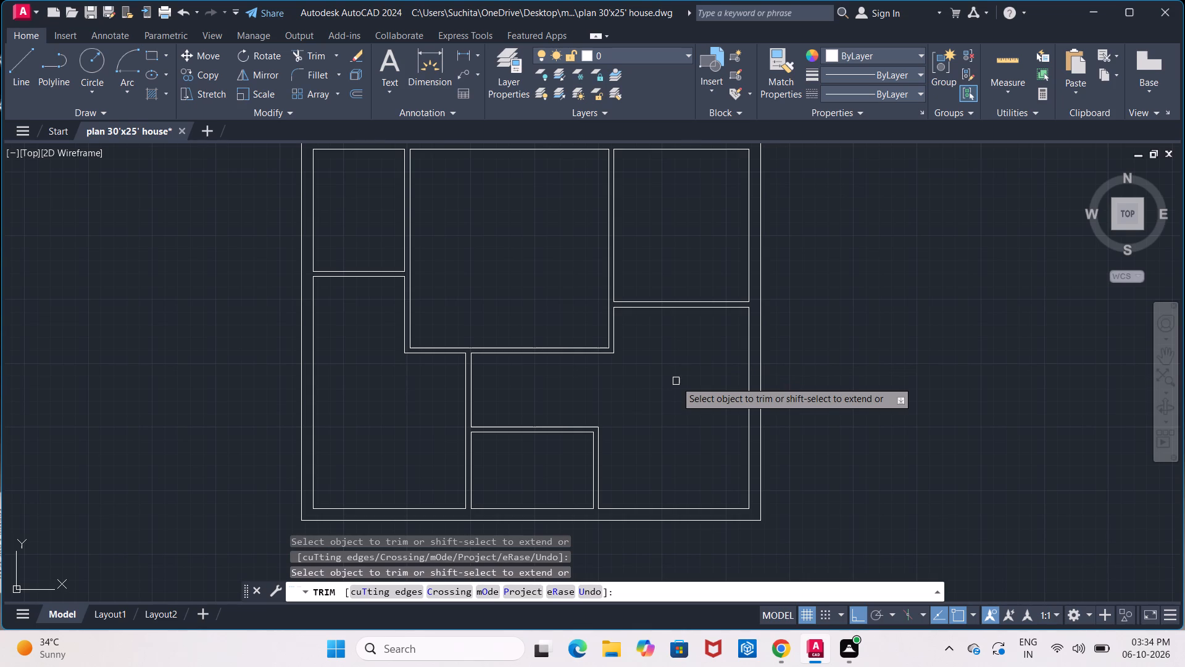
pyautogui.moveTo(676, 381); pyautogui.dragTo(686, 442, button='middle')
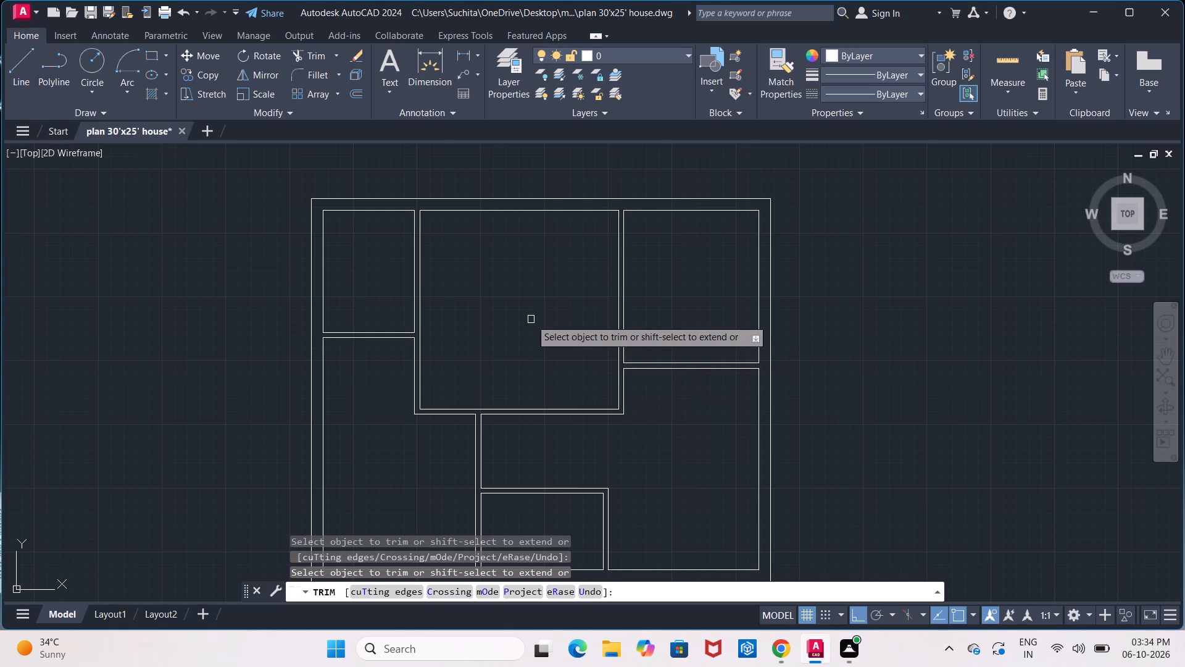
pyautogui.press('Escape')
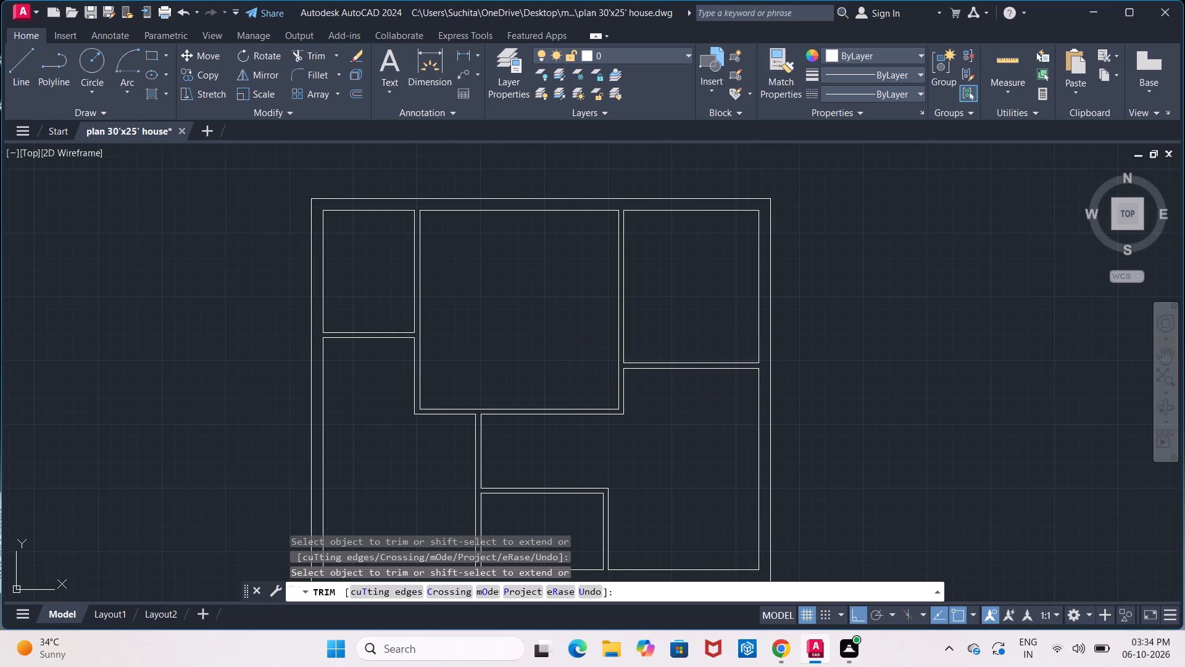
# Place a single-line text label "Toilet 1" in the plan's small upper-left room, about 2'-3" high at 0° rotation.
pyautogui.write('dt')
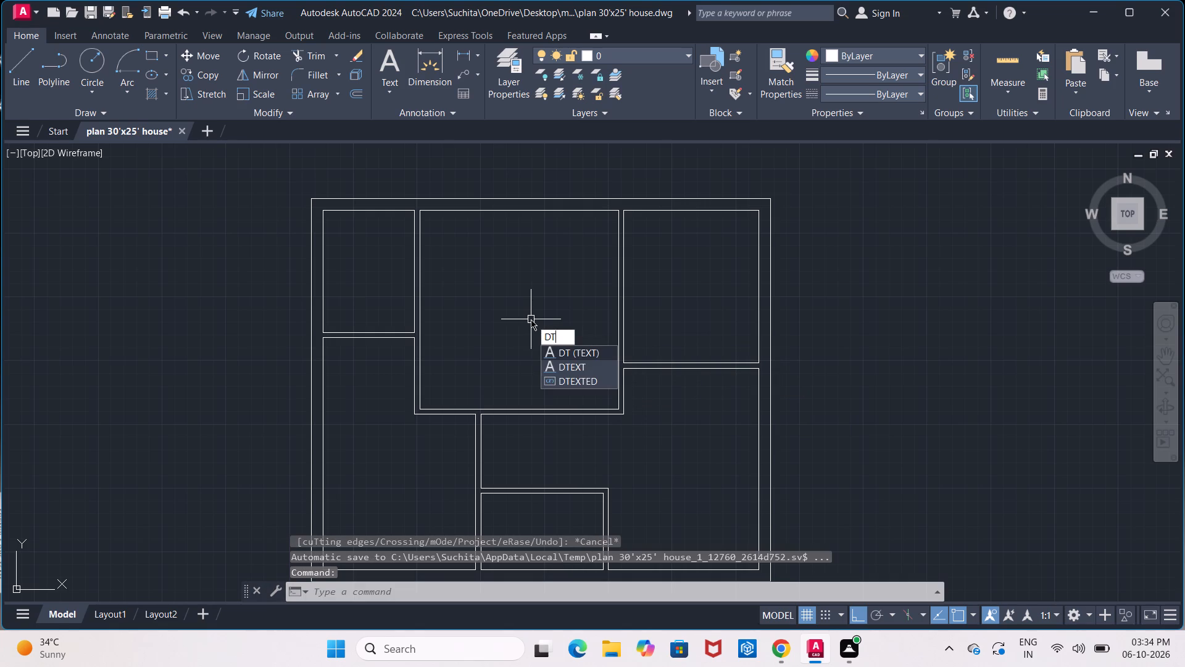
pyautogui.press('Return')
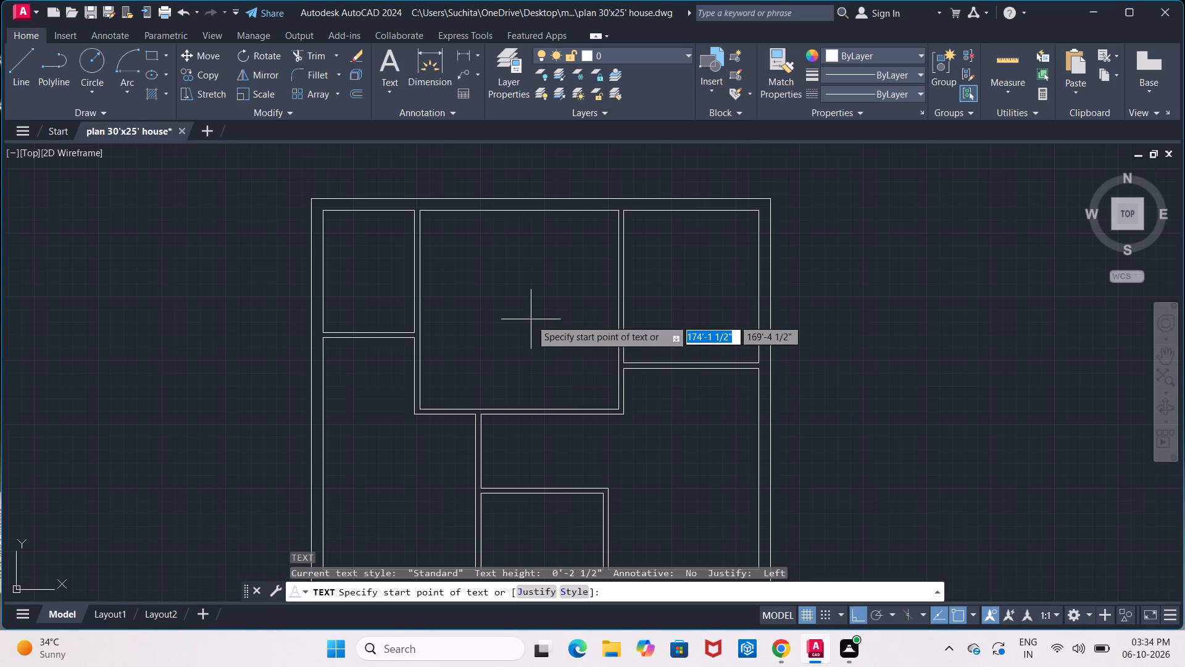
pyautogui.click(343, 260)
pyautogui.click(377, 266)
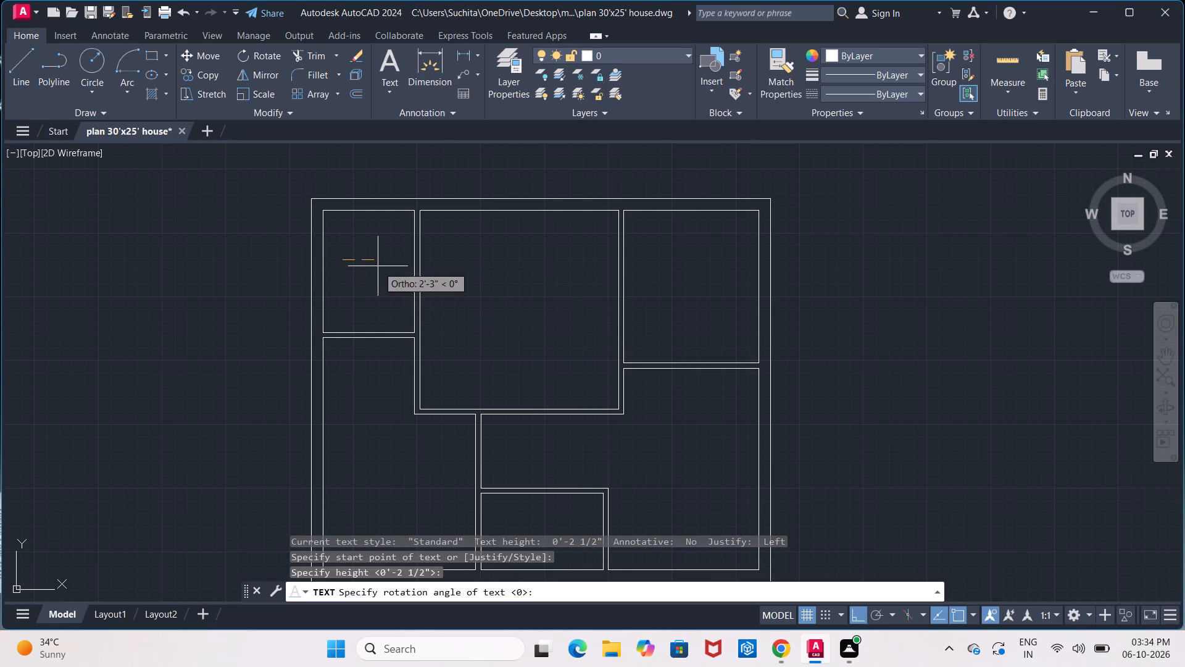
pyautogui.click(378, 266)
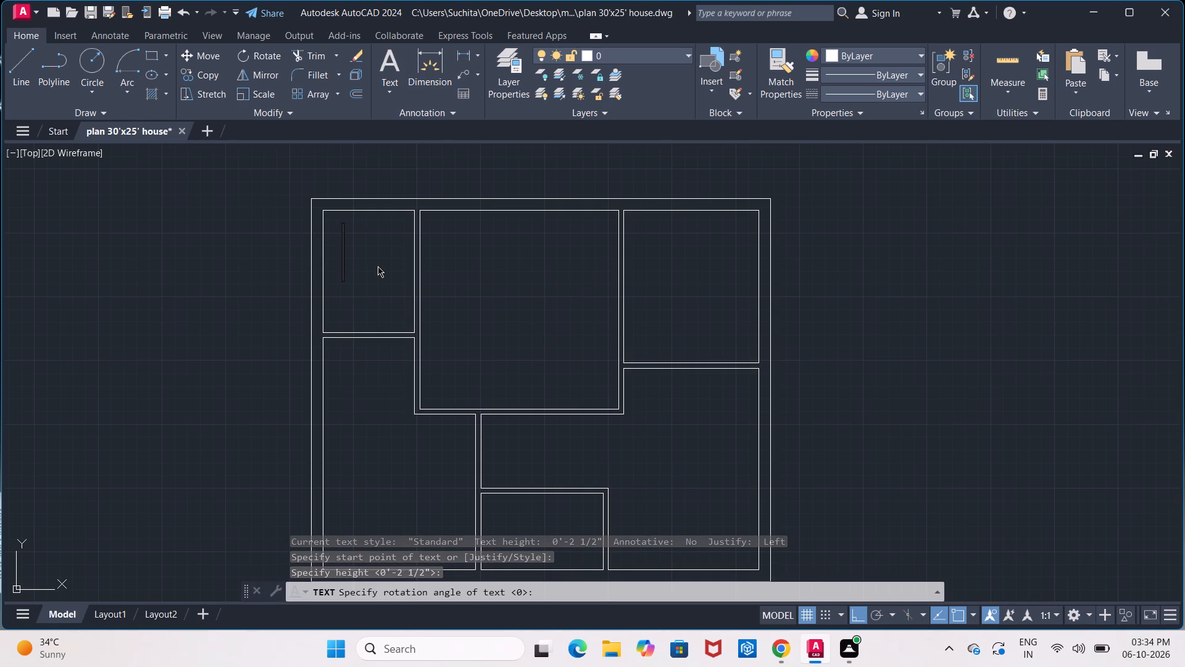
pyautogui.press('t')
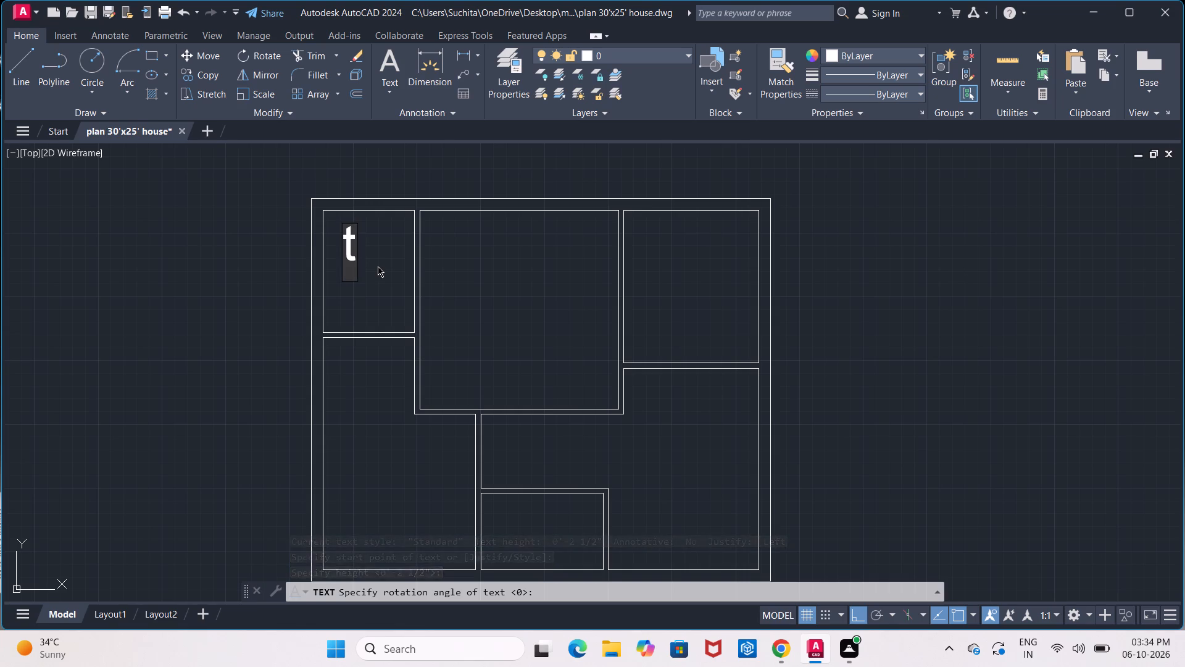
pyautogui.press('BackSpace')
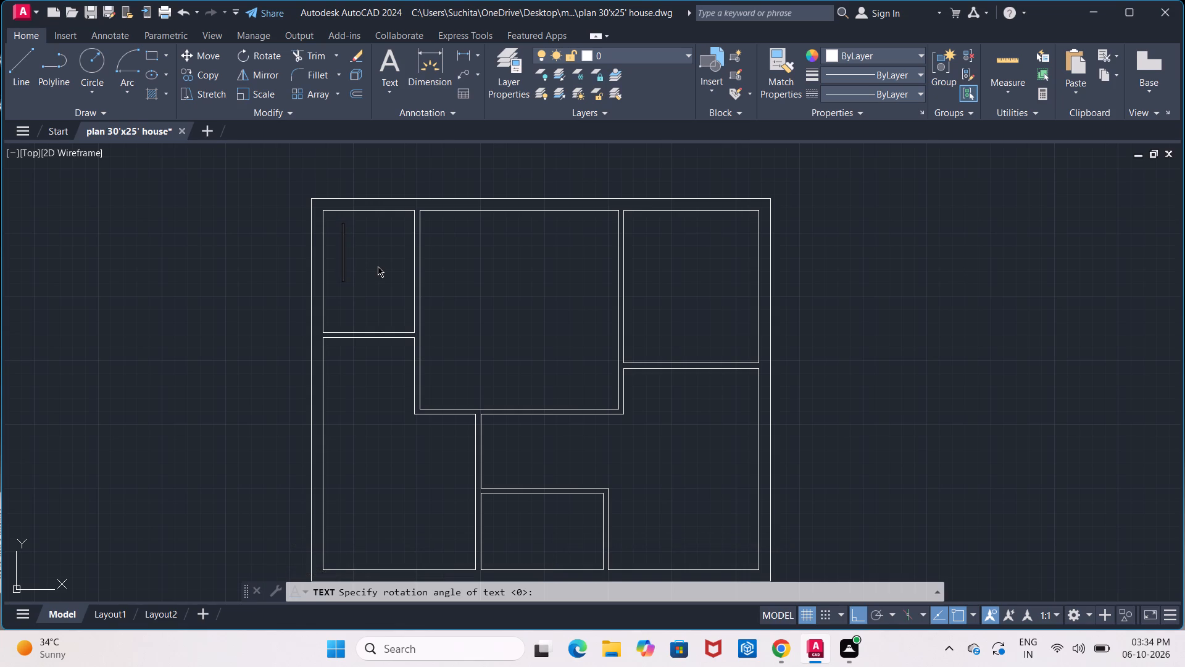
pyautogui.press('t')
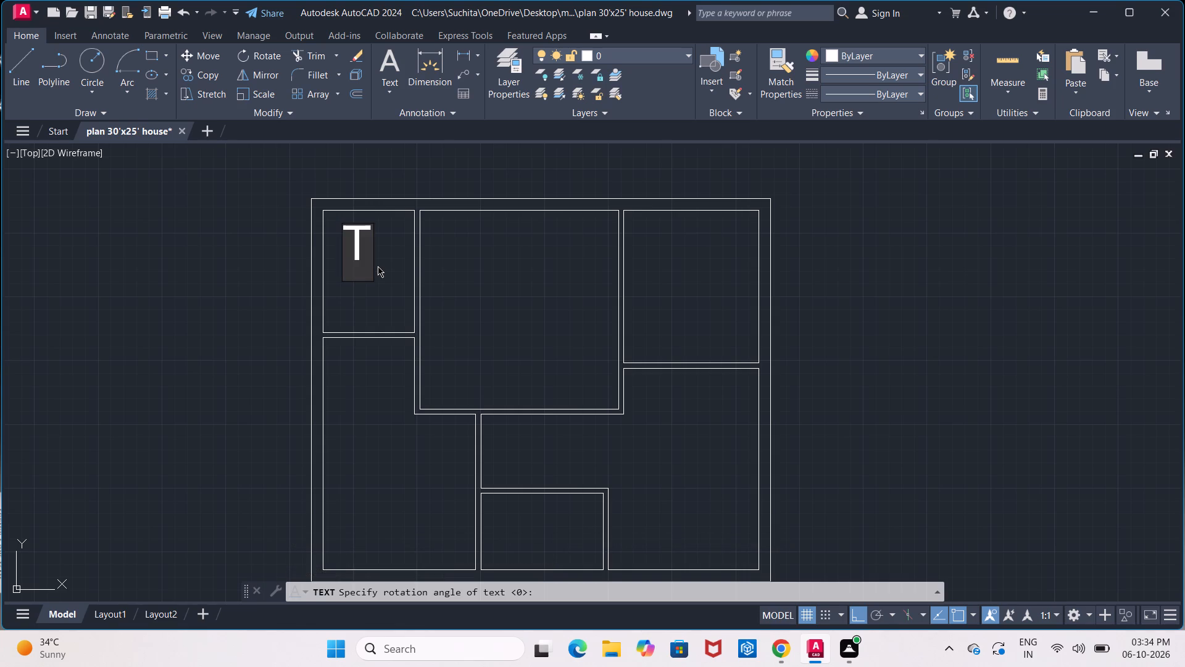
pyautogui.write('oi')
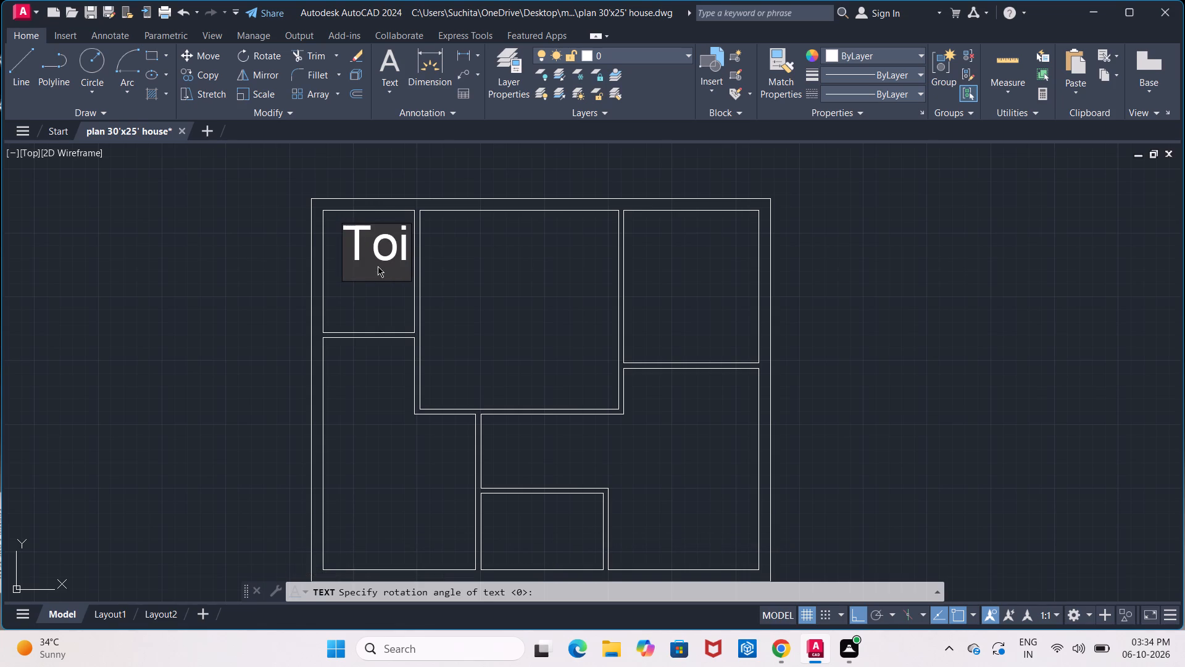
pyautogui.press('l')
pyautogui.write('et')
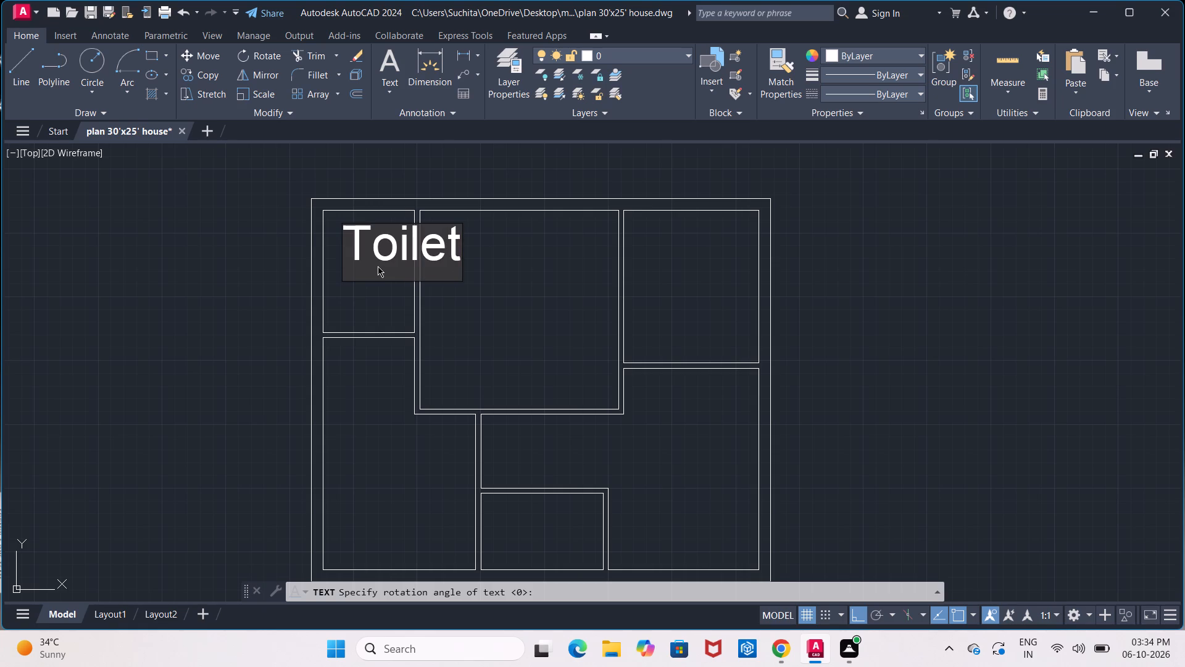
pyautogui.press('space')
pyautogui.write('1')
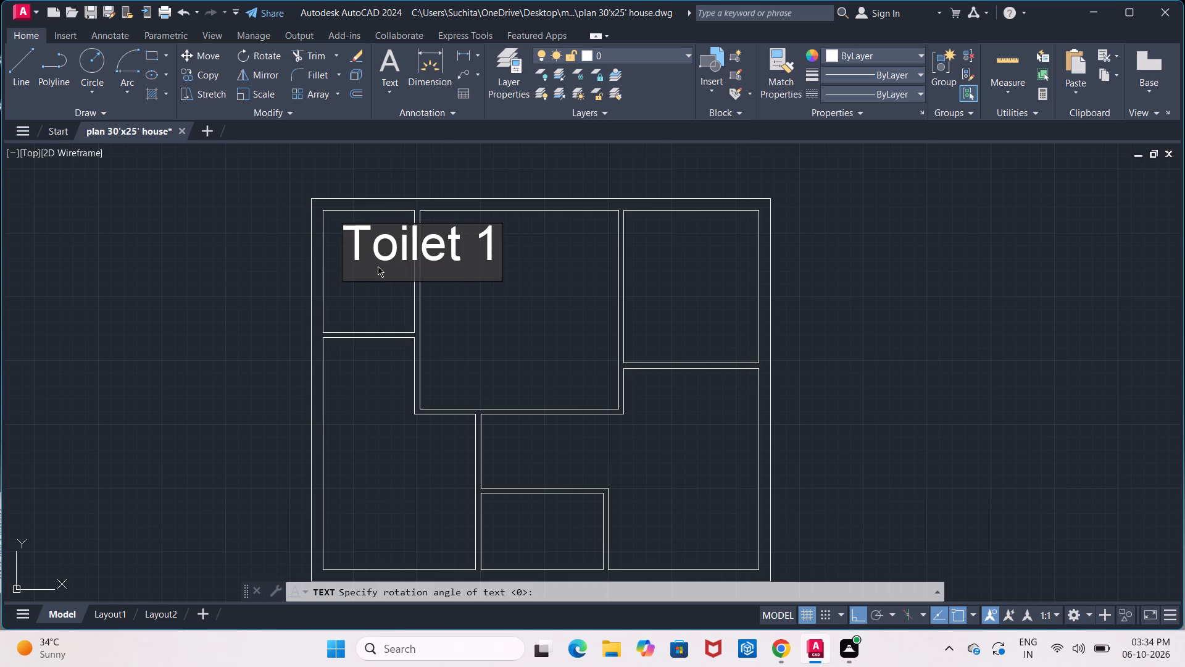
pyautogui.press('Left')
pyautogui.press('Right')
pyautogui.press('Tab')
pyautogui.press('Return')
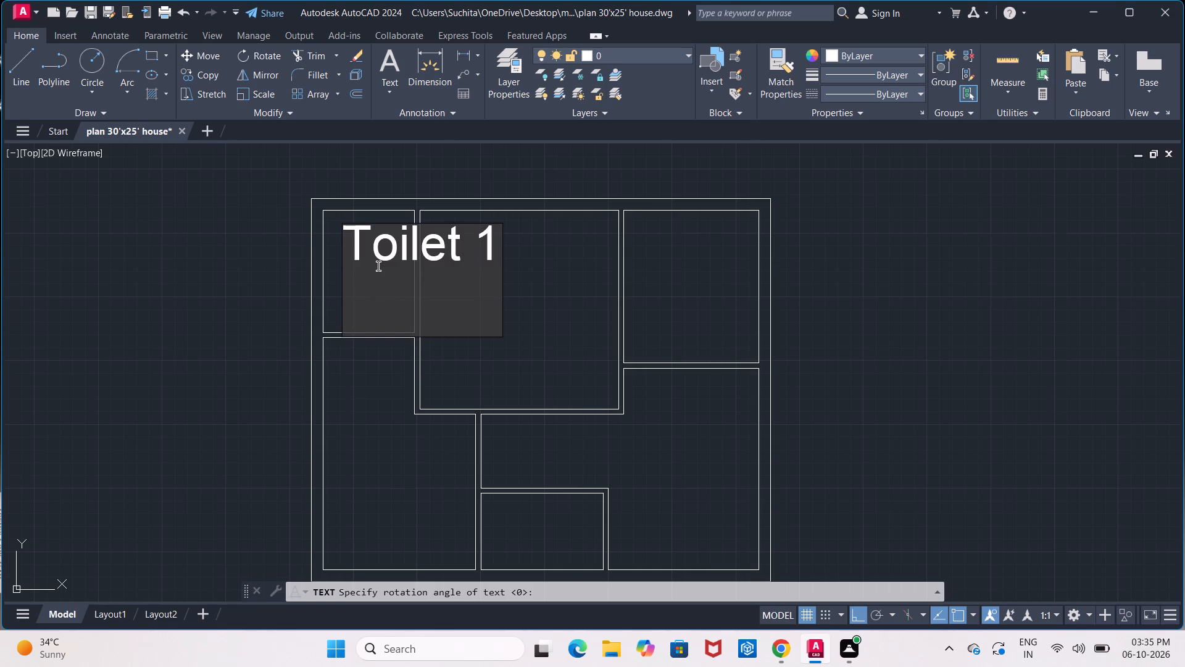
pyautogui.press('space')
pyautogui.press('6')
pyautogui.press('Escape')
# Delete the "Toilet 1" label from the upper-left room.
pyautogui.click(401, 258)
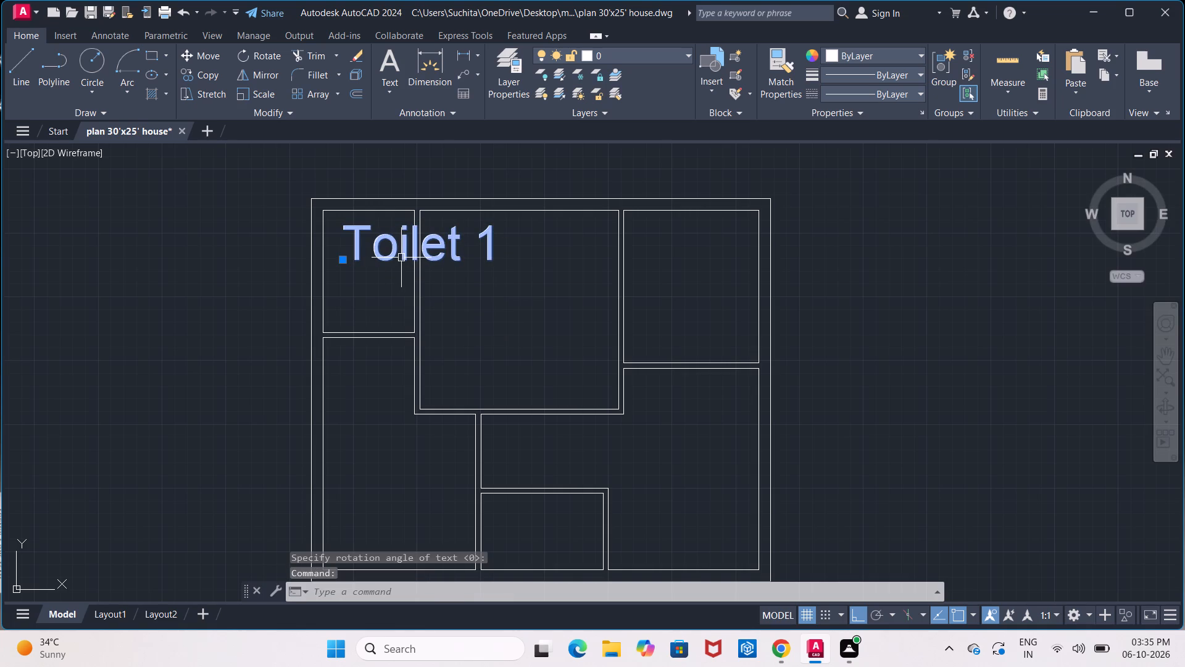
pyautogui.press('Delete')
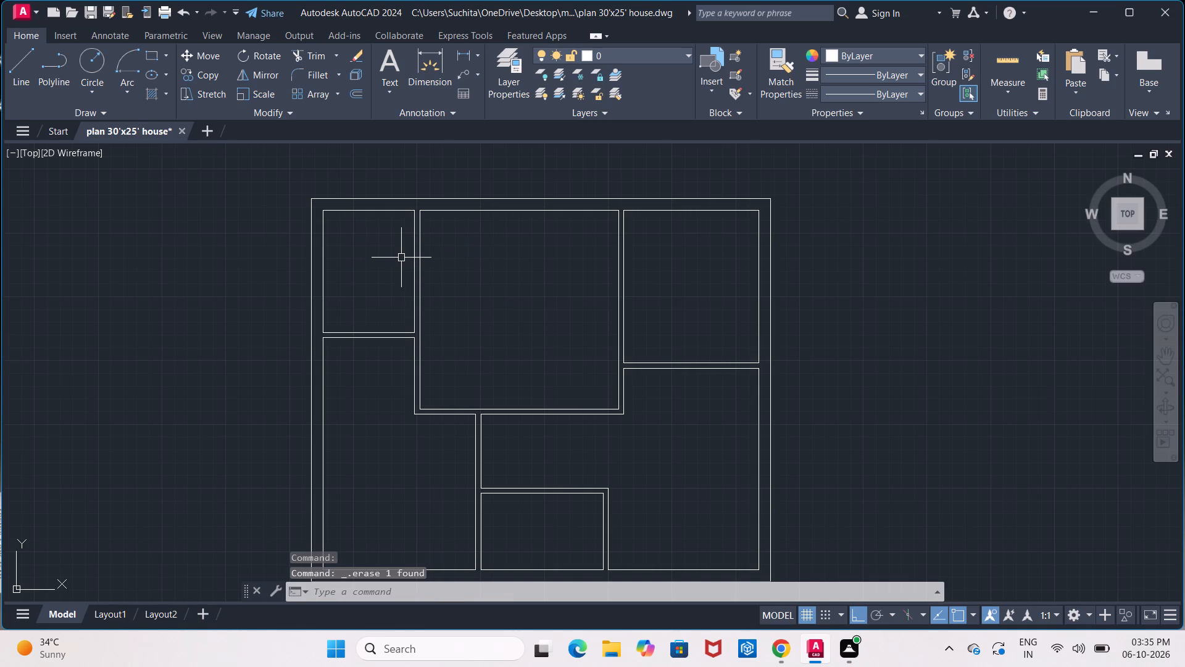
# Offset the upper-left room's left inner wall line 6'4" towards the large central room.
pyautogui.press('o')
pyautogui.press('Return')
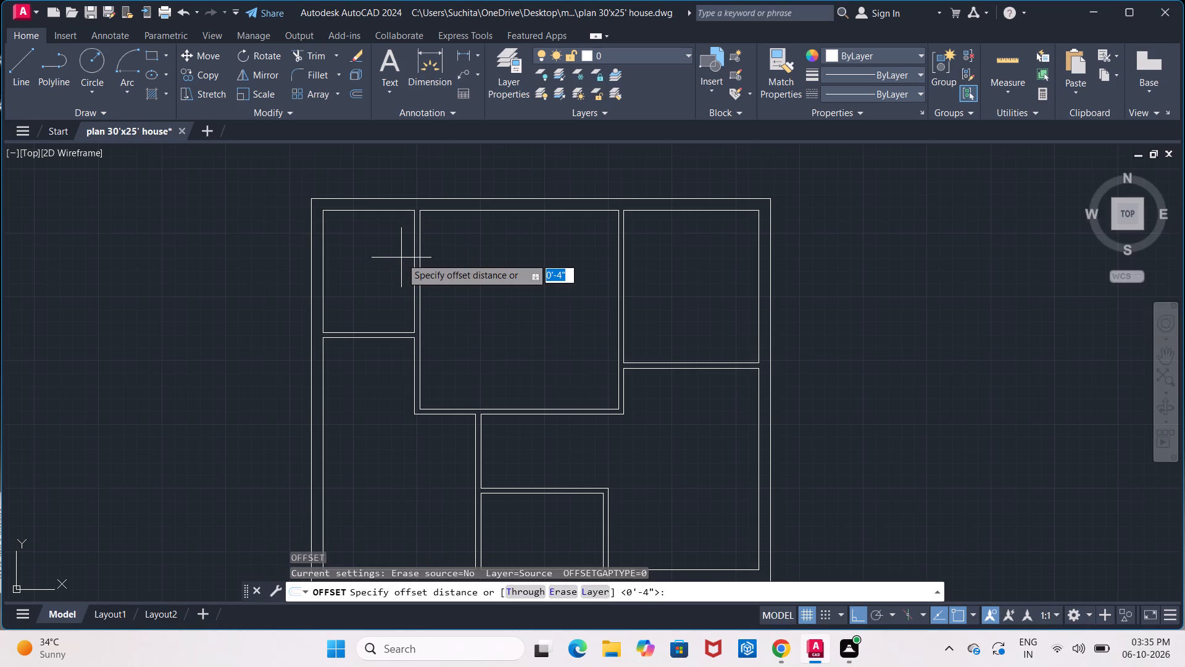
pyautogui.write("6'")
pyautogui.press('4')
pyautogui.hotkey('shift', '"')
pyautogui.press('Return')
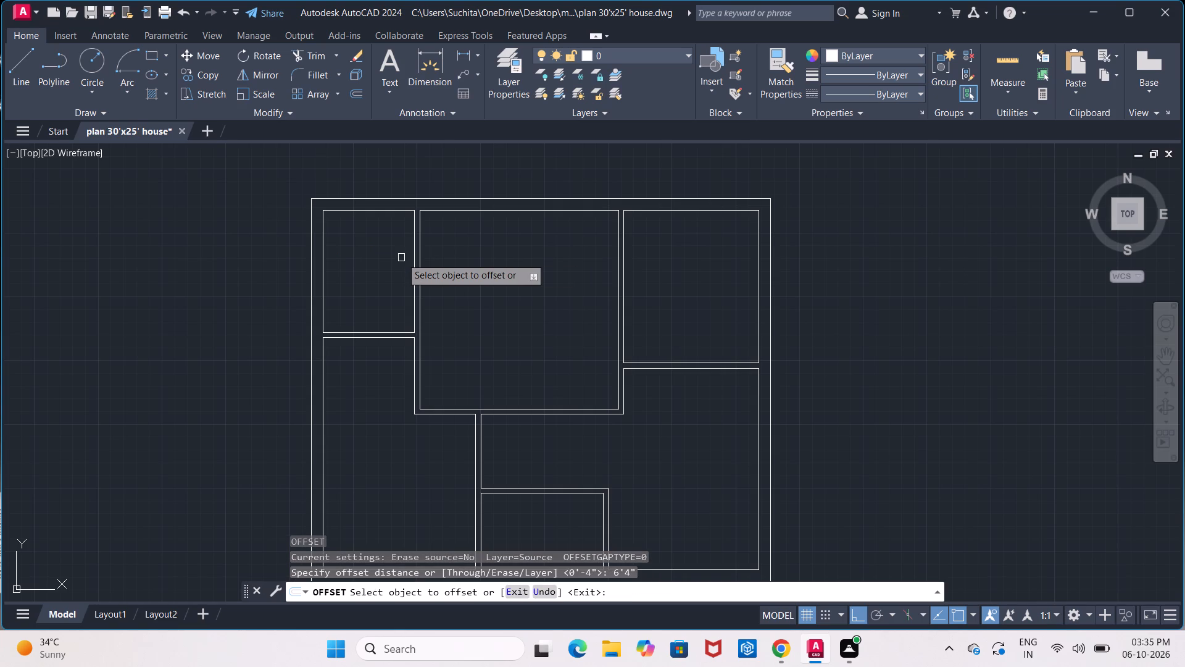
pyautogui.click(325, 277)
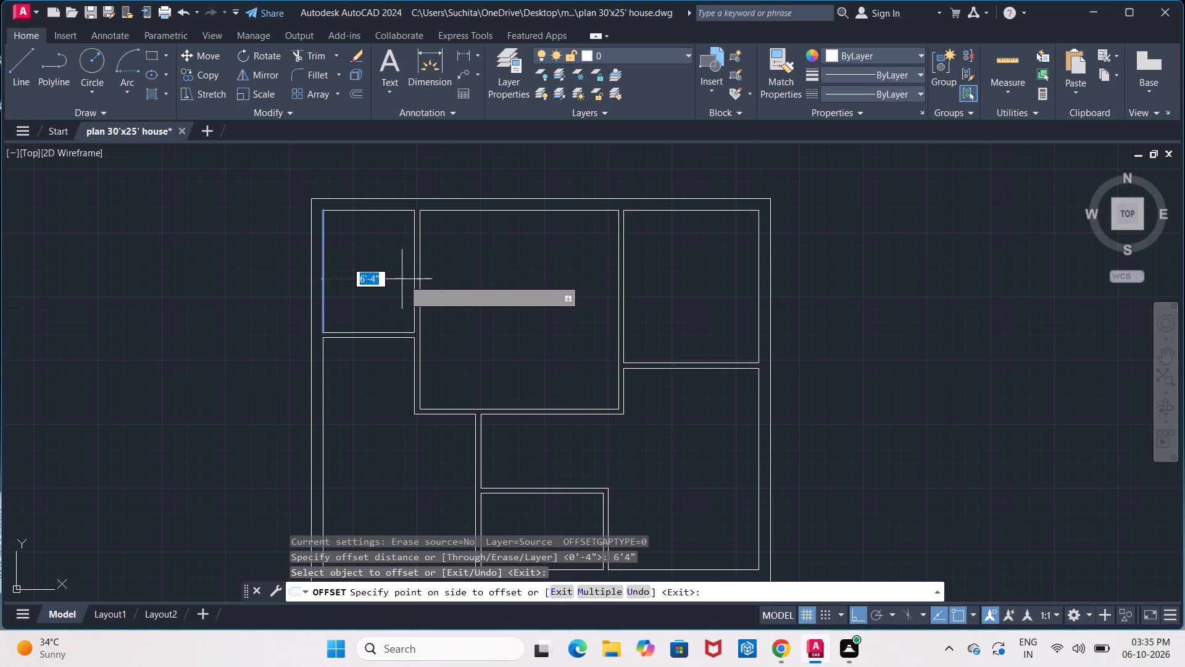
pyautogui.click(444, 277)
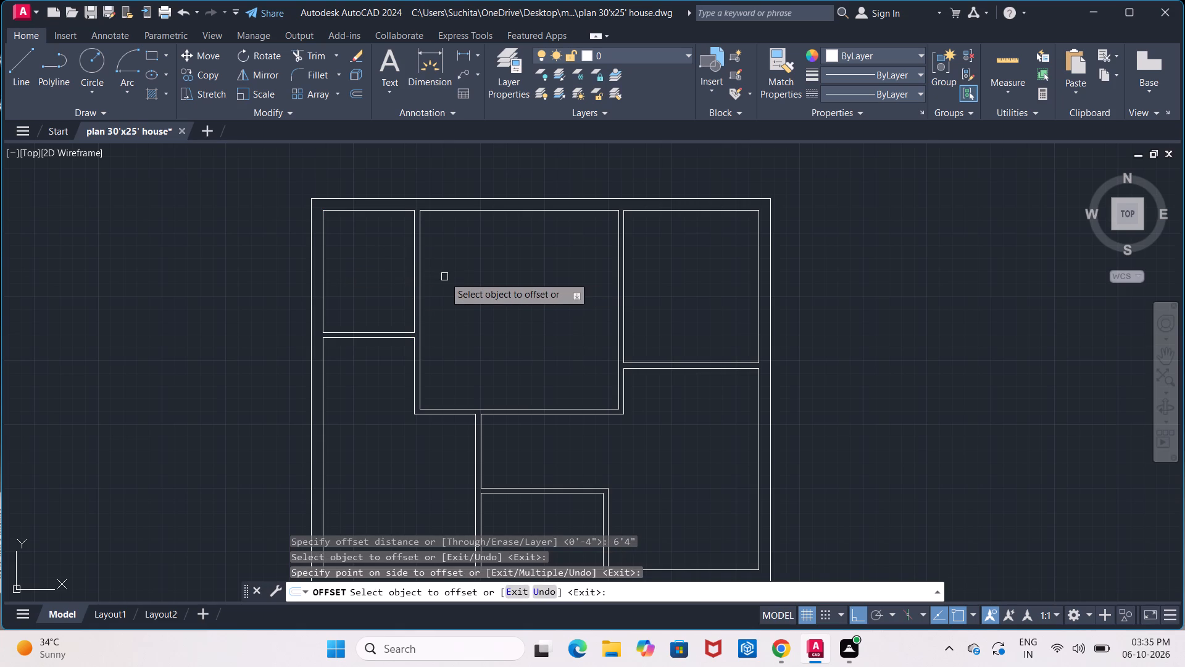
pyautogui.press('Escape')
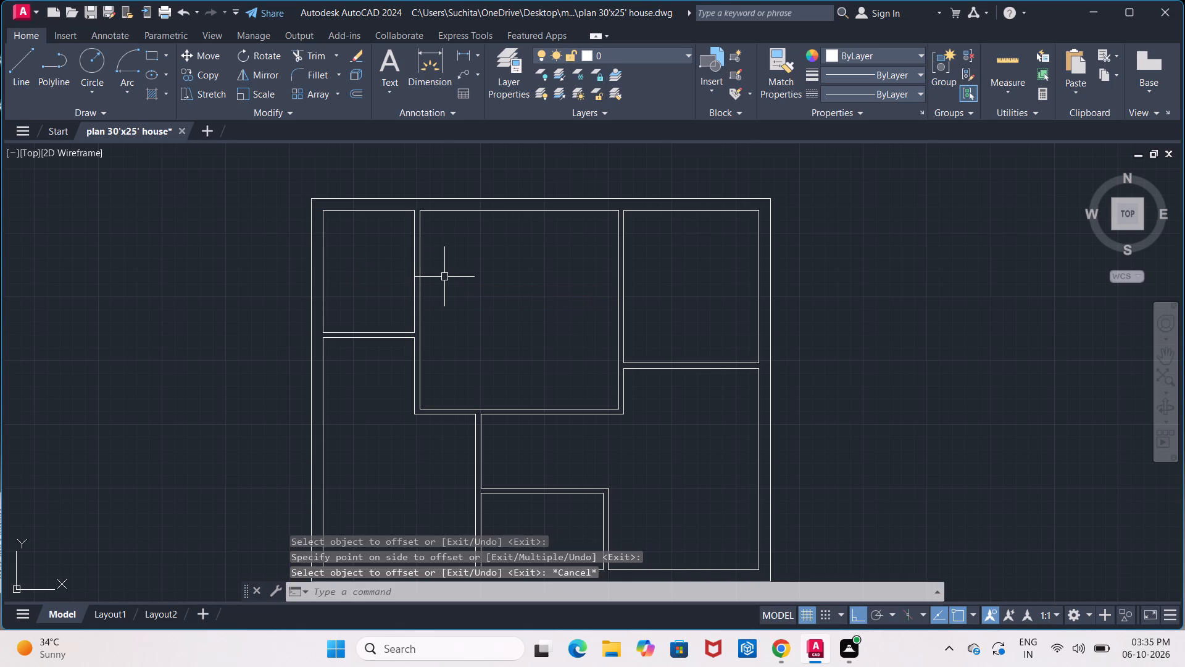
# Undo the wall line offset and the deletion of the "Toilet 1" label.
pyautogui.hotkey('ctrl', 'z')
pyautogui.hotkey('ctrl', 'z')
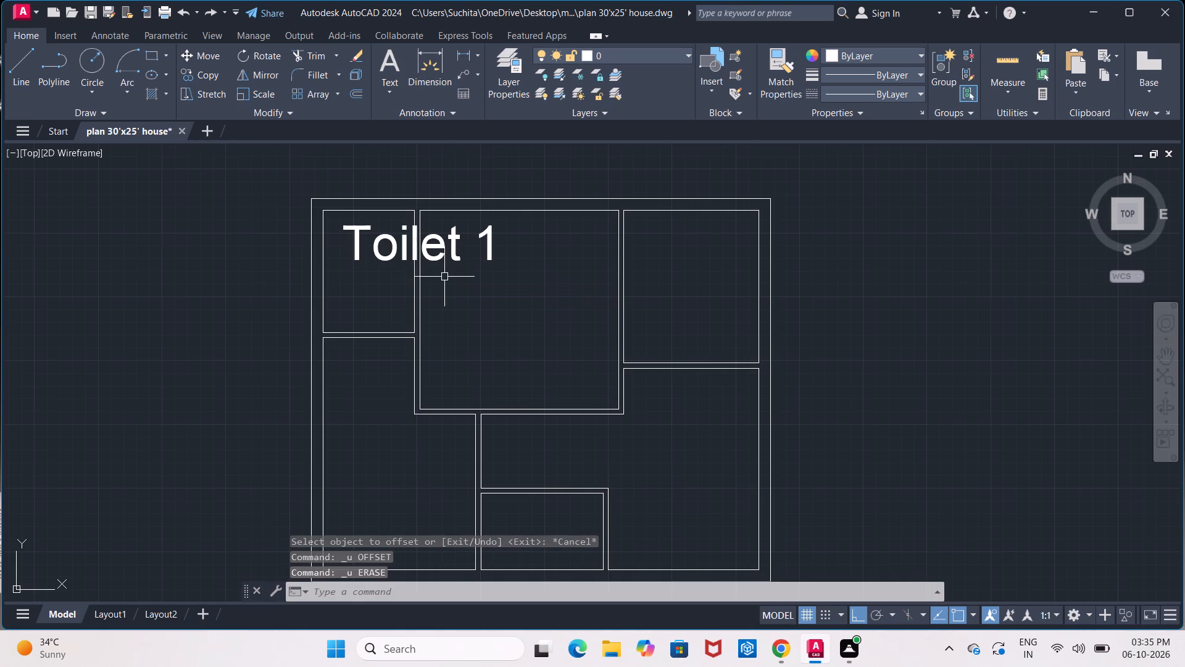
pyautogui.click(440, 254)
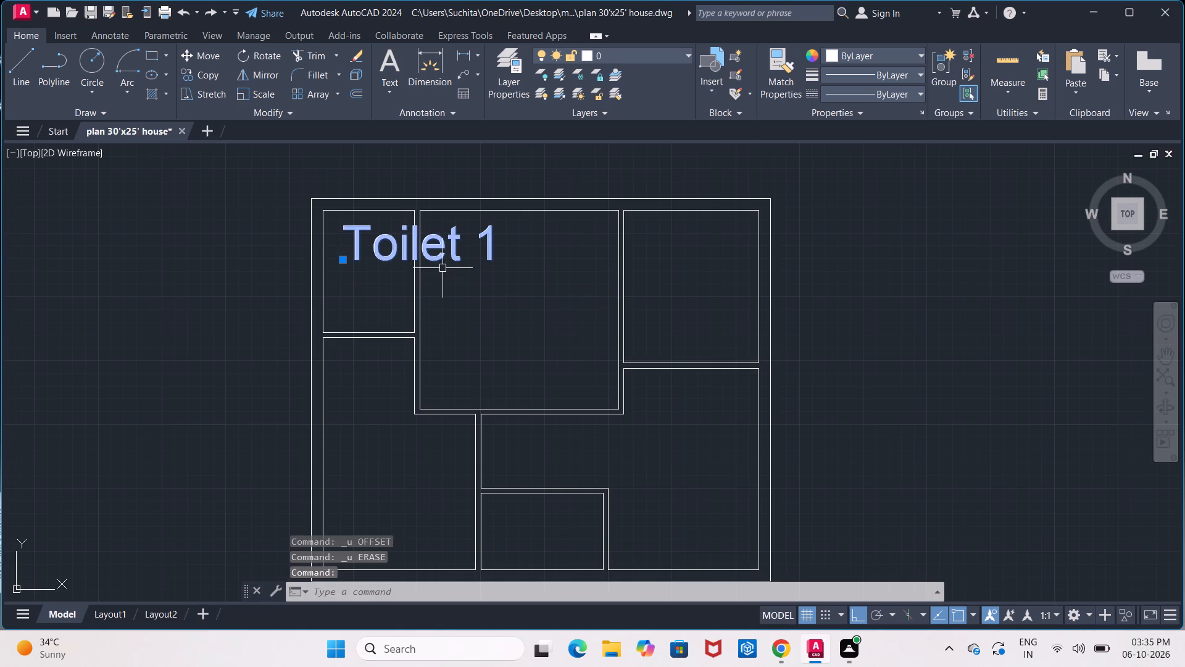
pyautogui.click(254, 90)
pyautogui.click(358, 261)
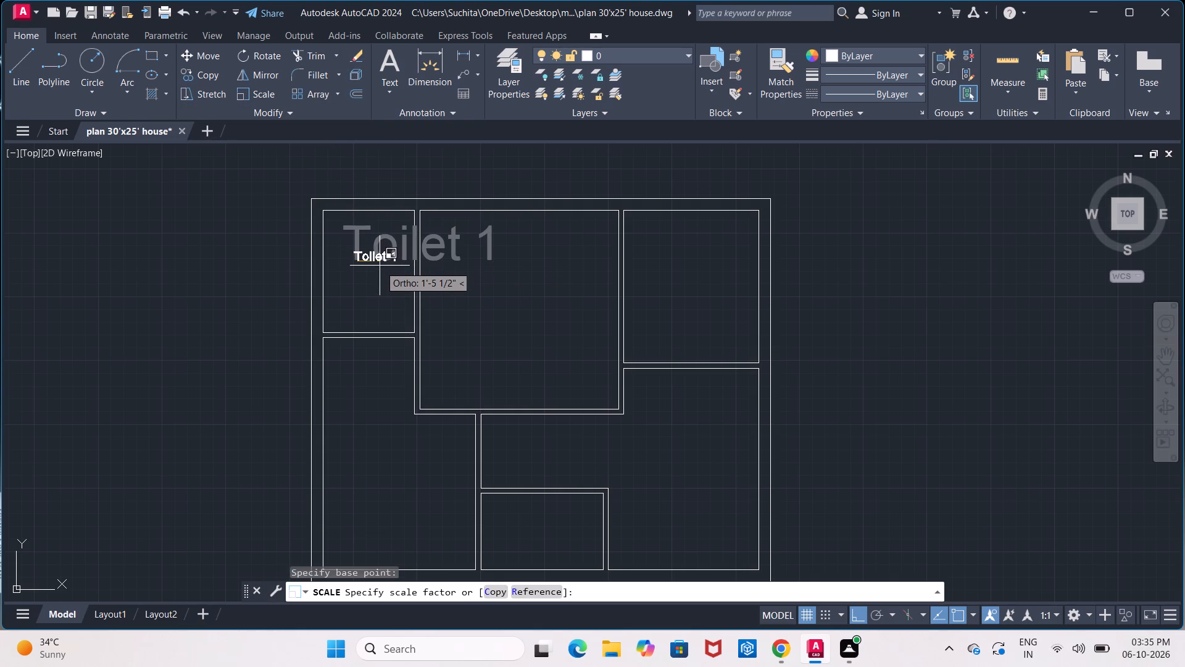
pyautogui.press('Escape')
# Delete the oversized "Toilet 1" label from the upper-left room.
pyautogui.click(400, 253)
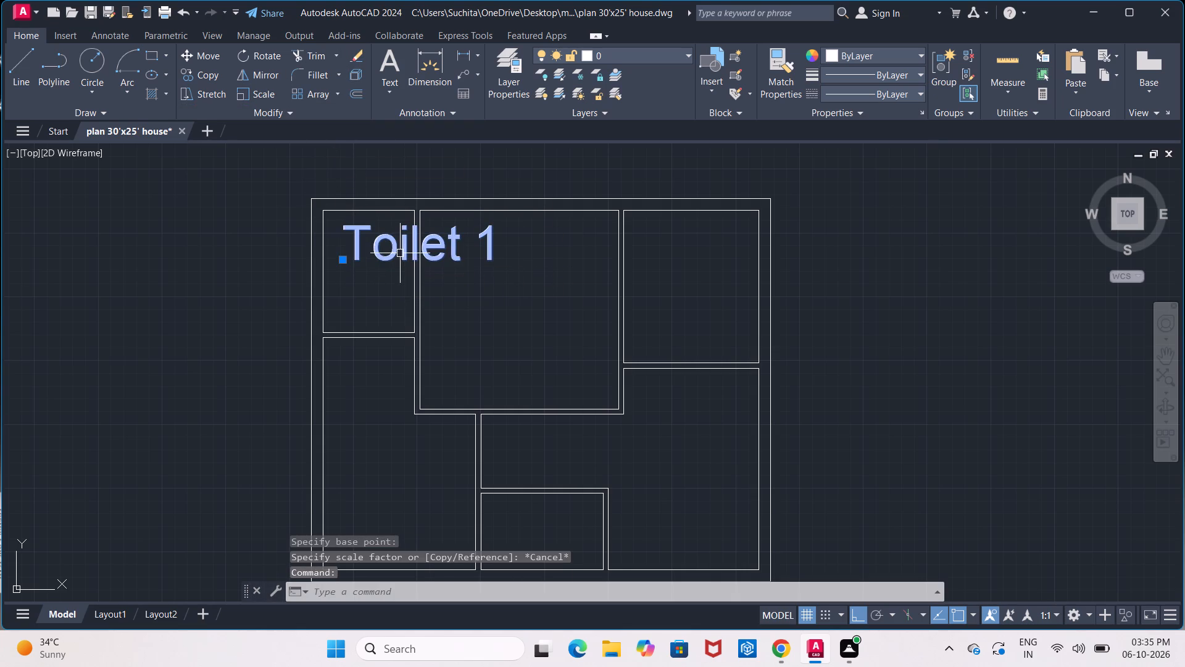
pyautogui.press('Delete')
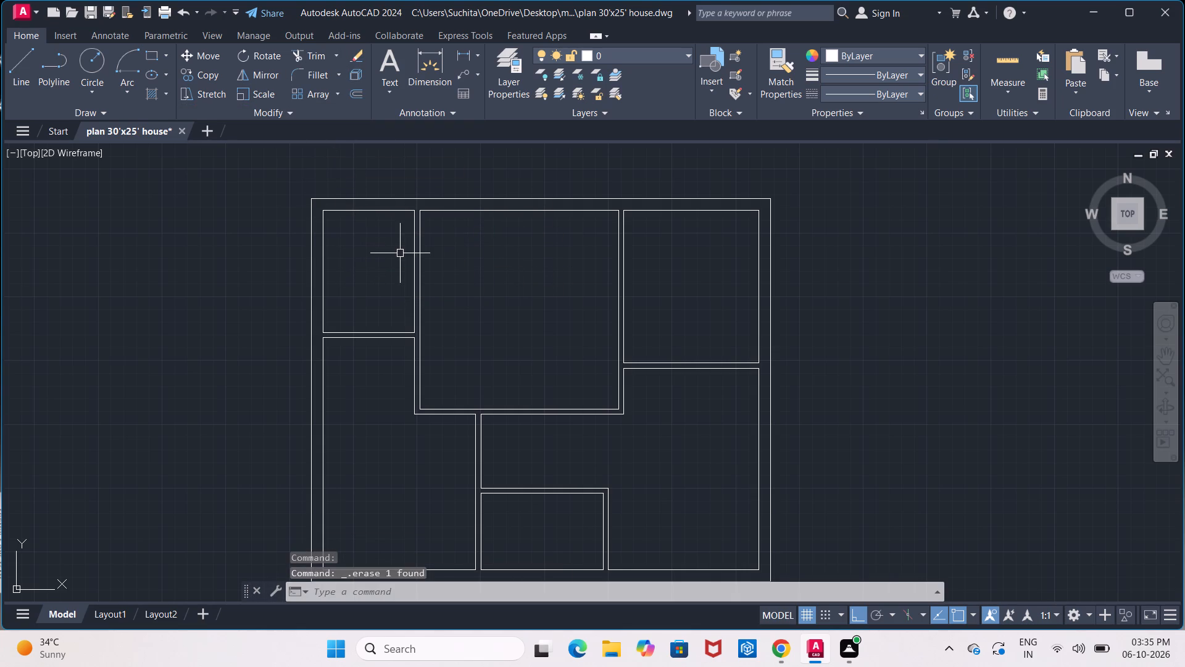
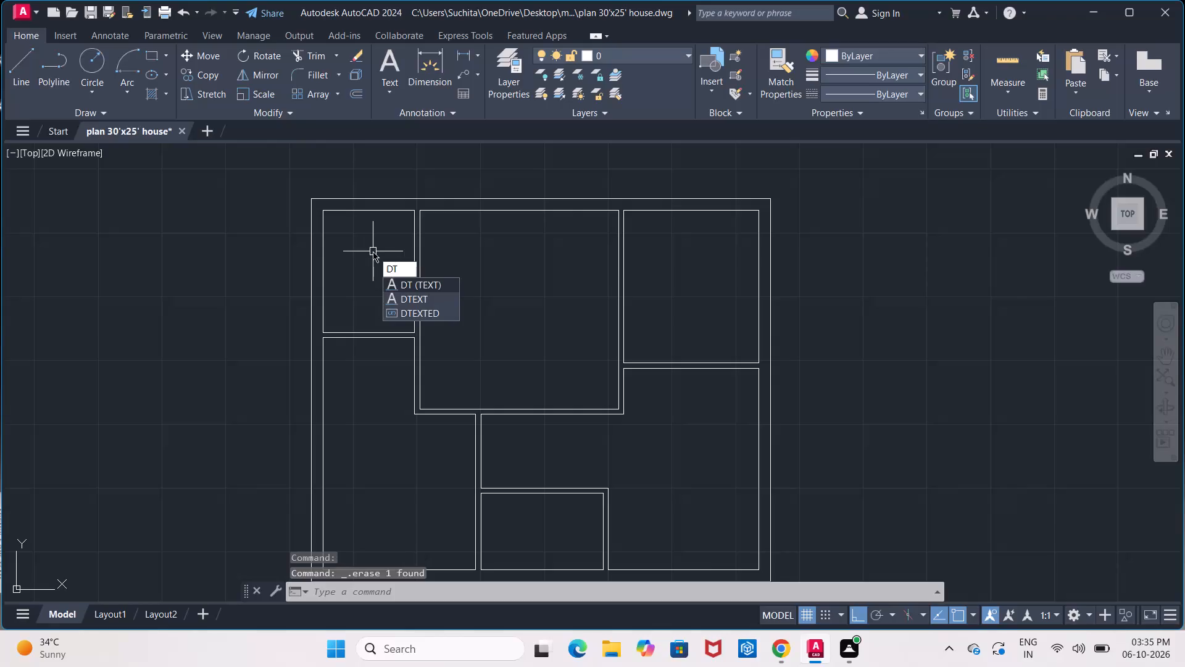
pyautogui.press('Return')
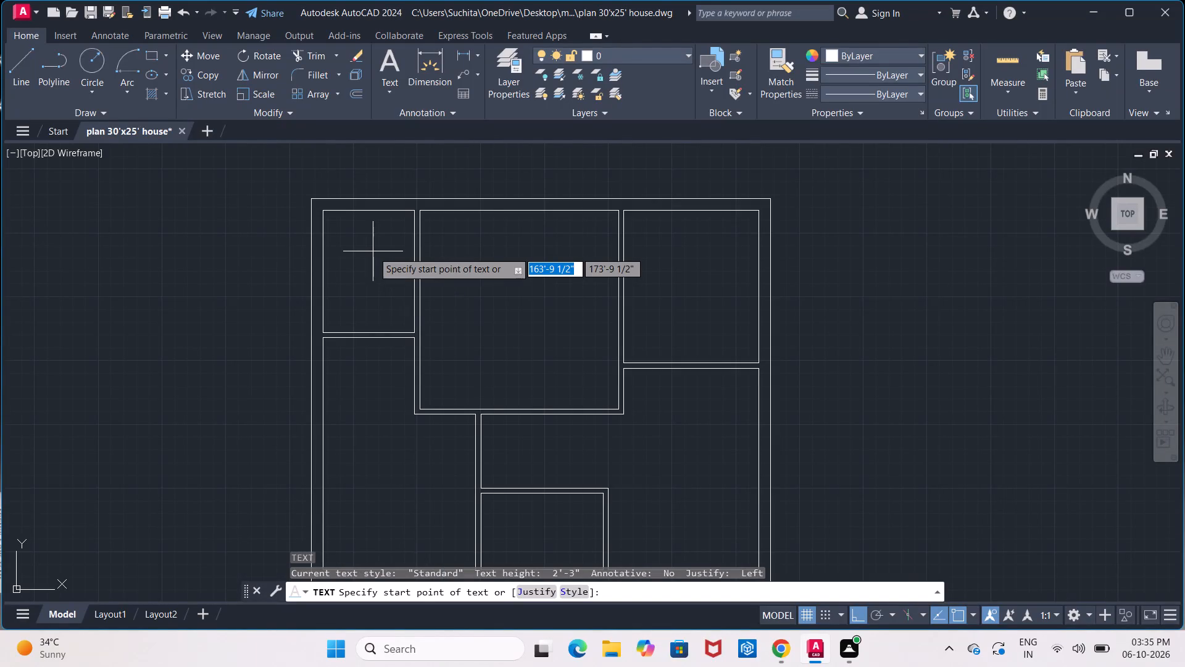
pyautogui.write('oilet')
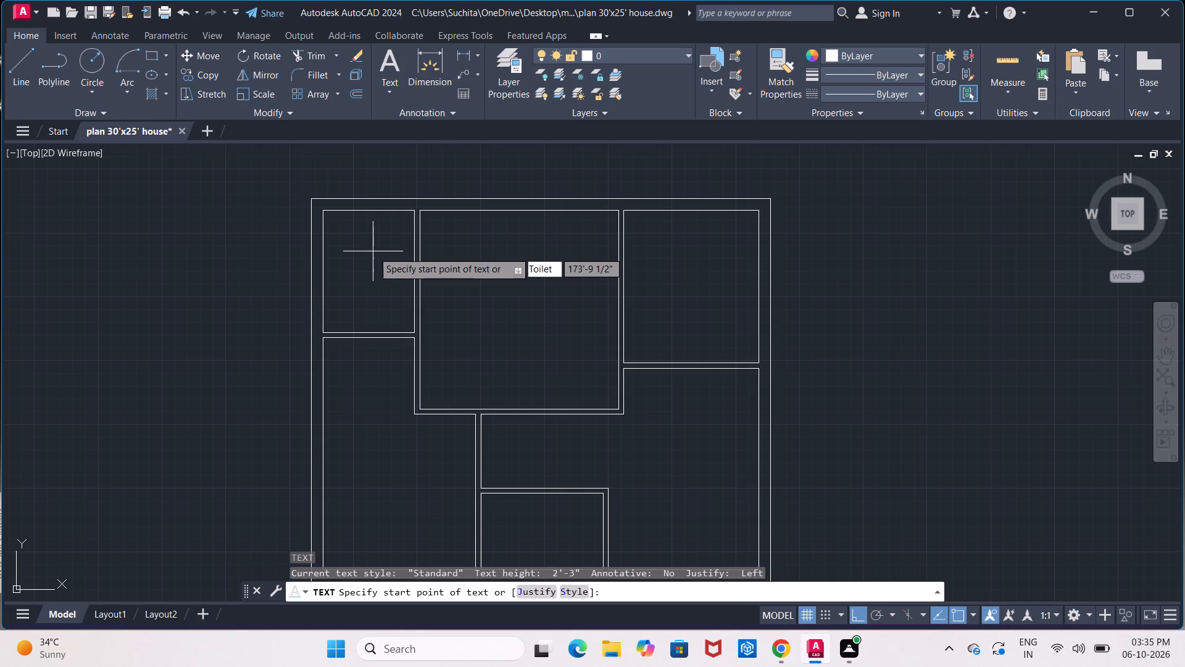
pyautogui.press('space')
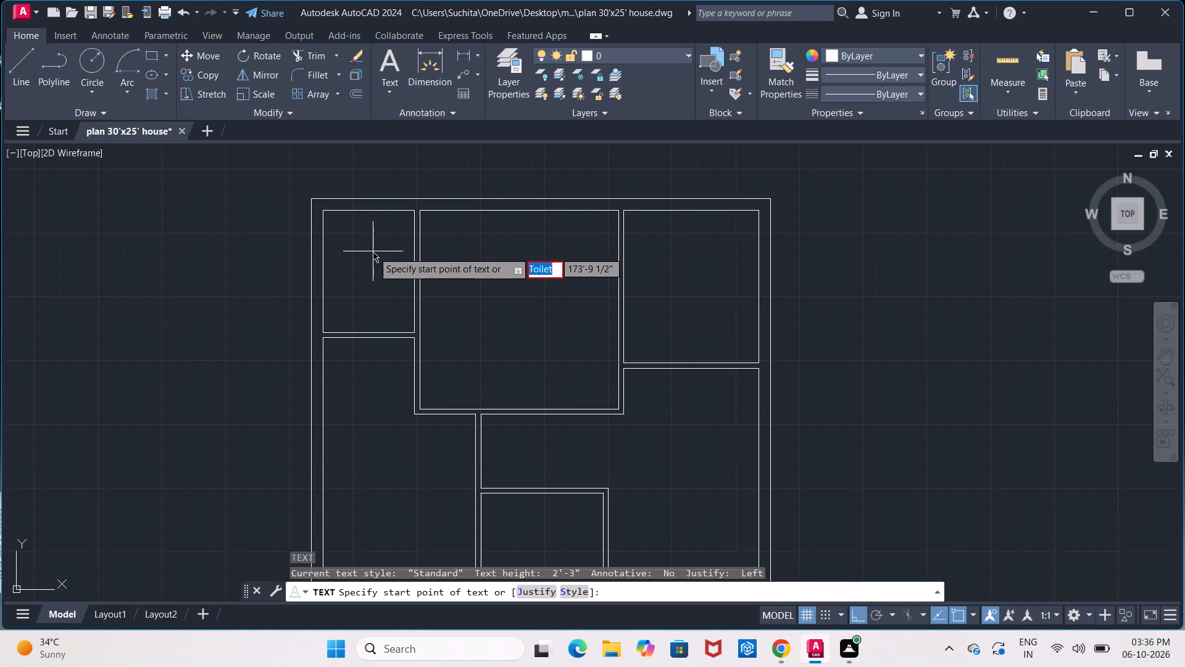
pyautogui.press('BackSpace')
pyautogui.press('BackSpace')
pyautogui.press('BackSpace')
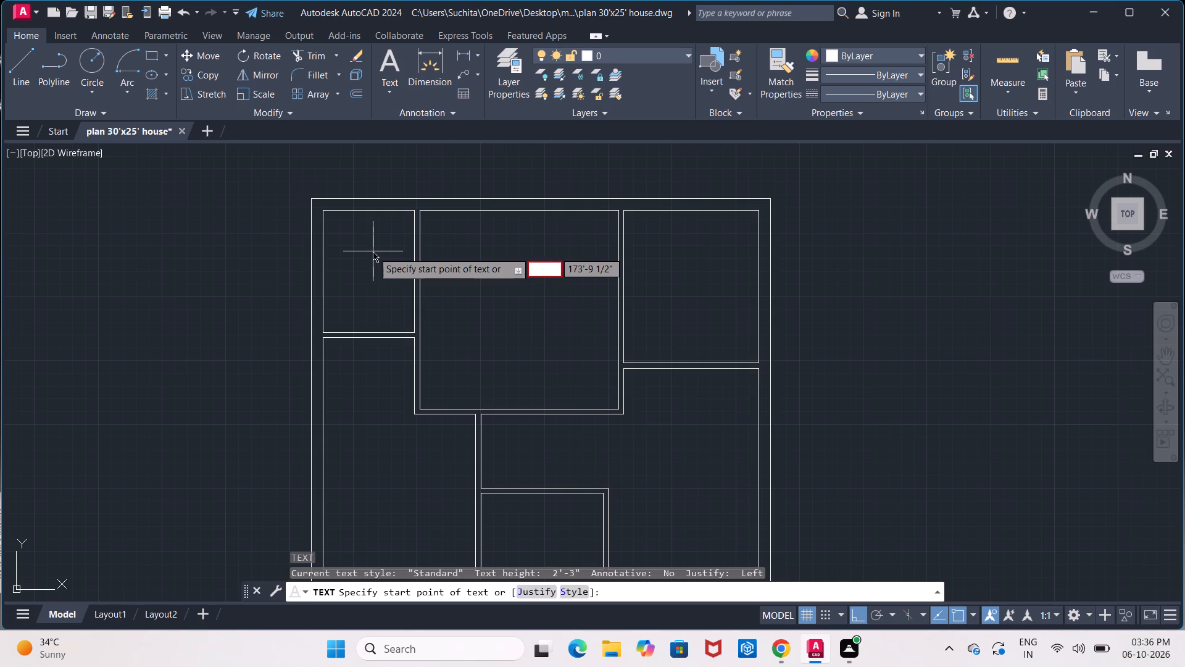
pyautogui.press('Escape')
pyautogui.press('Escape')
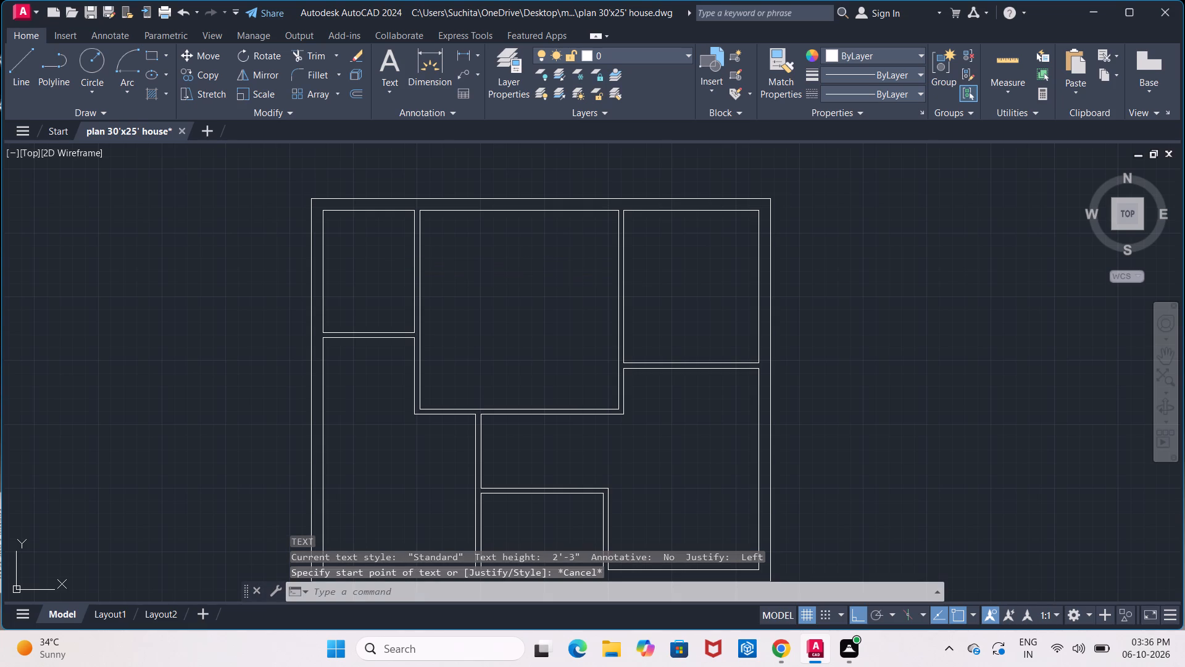
# Place single-line text reading "Toilet 1" starting inside the upper-left room, picking its height and rotation freehand.
pyautogui.write('dt')
pyautogui.press('Return')
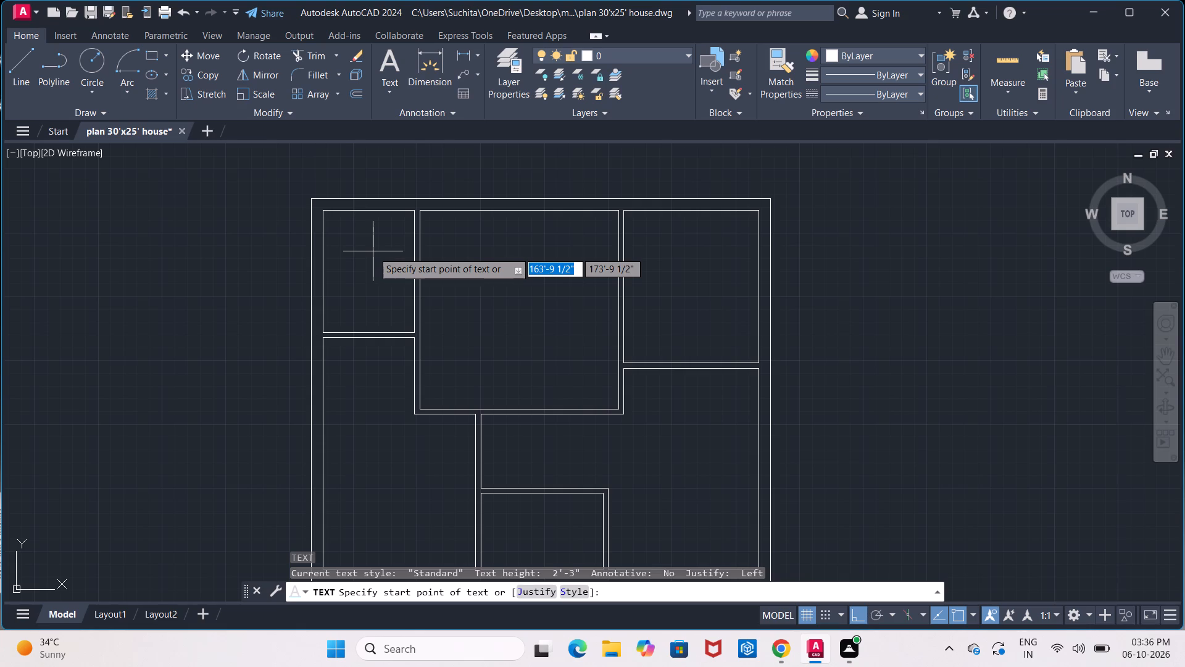
pyautogui.click(338, 255)
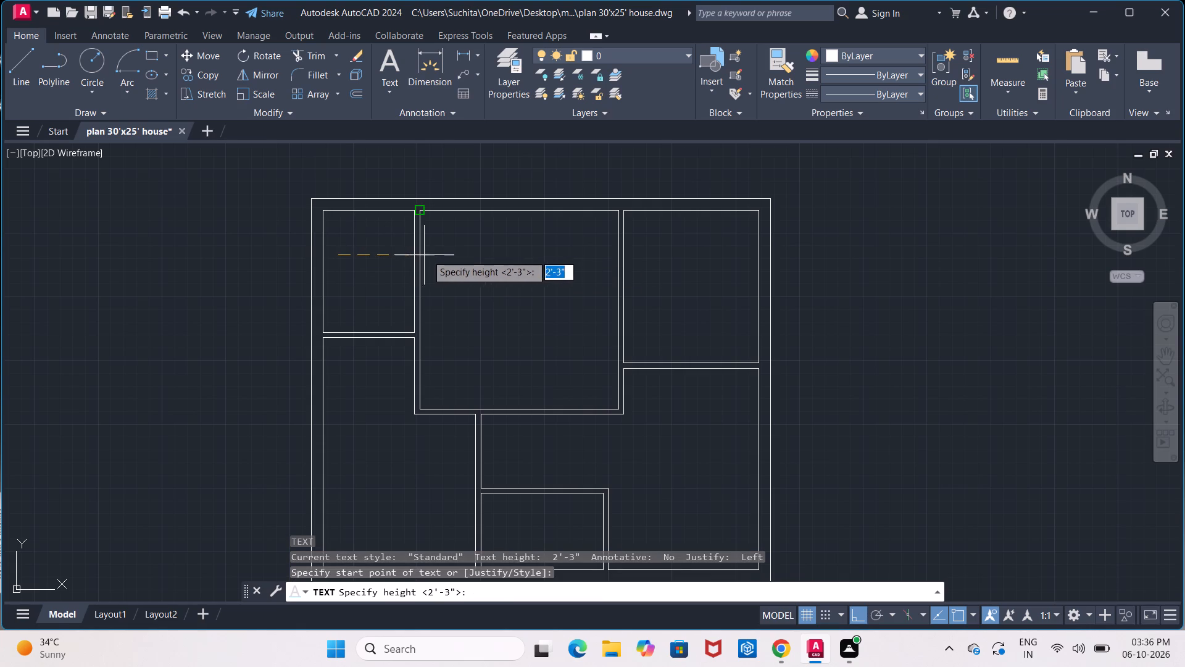
pyautogui.click(434, 254)
pyautogui.click(434, 254)
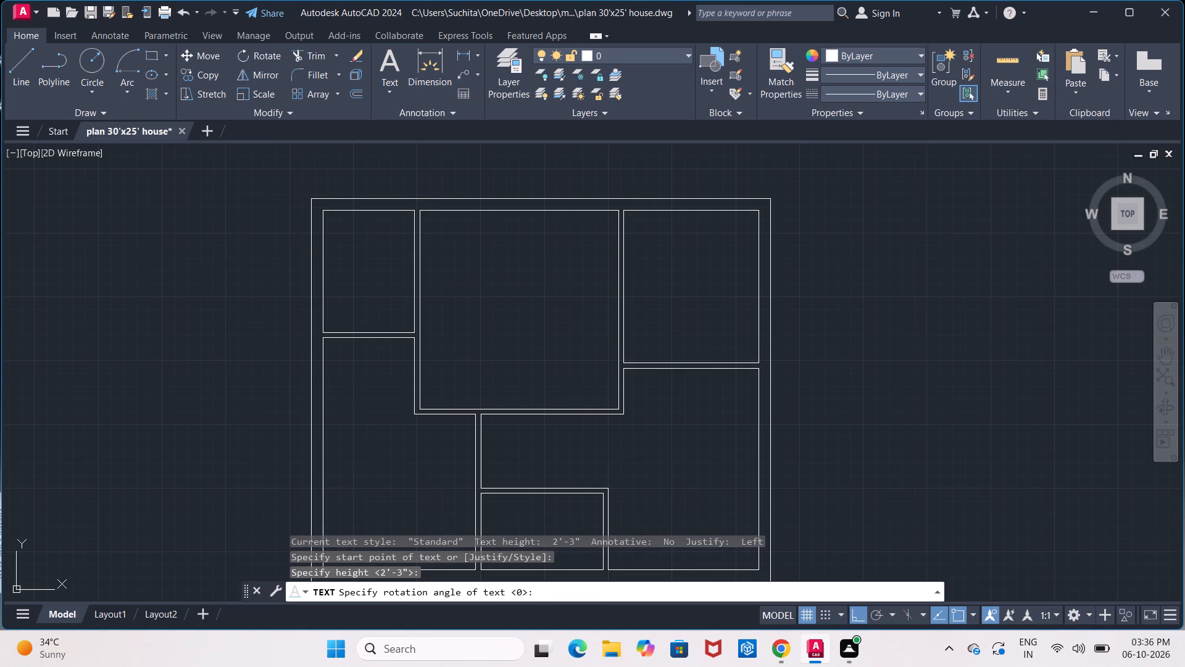
pyautogui.press('t')
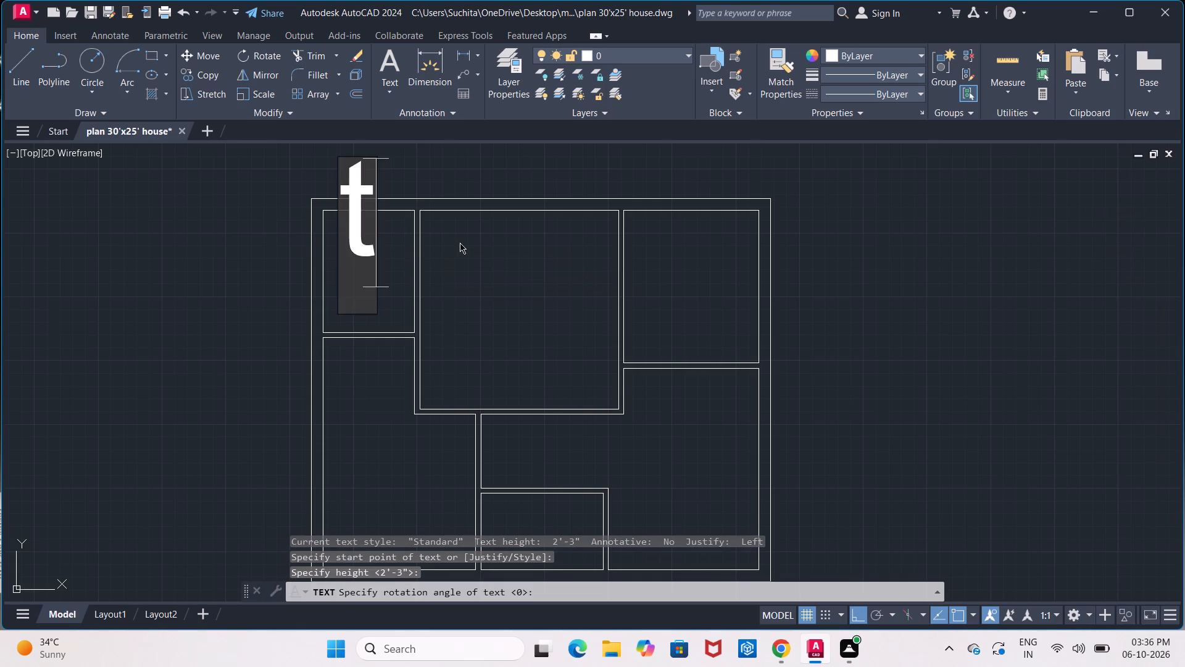
pyautogui.press('BackSpace')
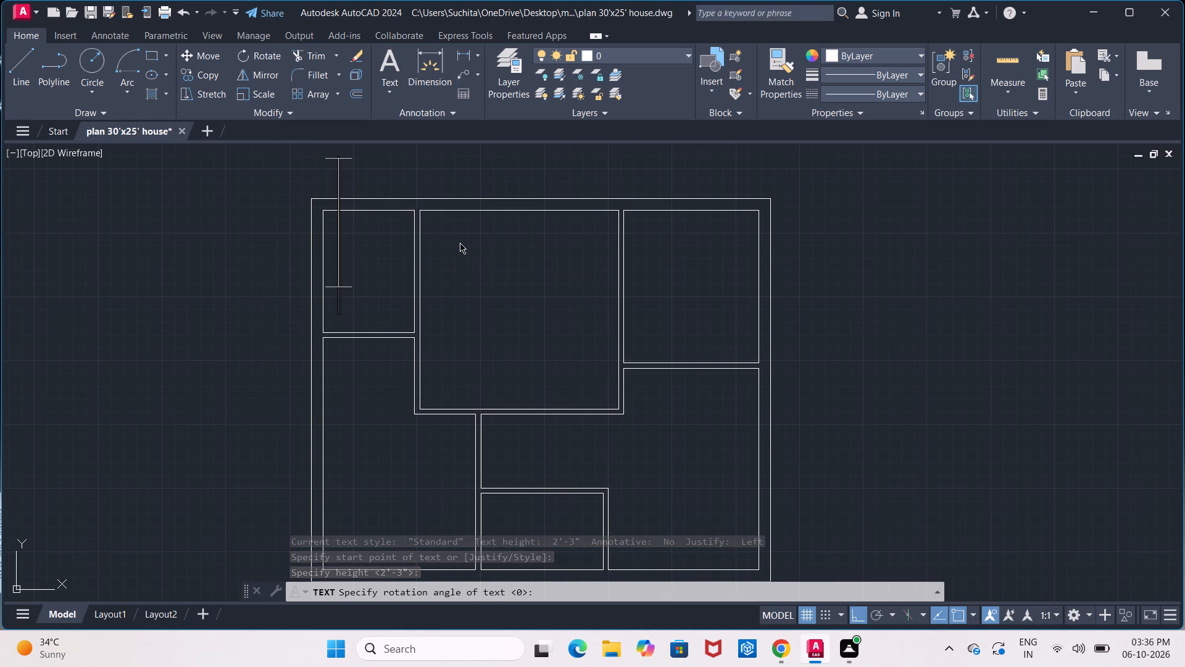
pyautogui.press('t')
pyautogui.write('oilet')
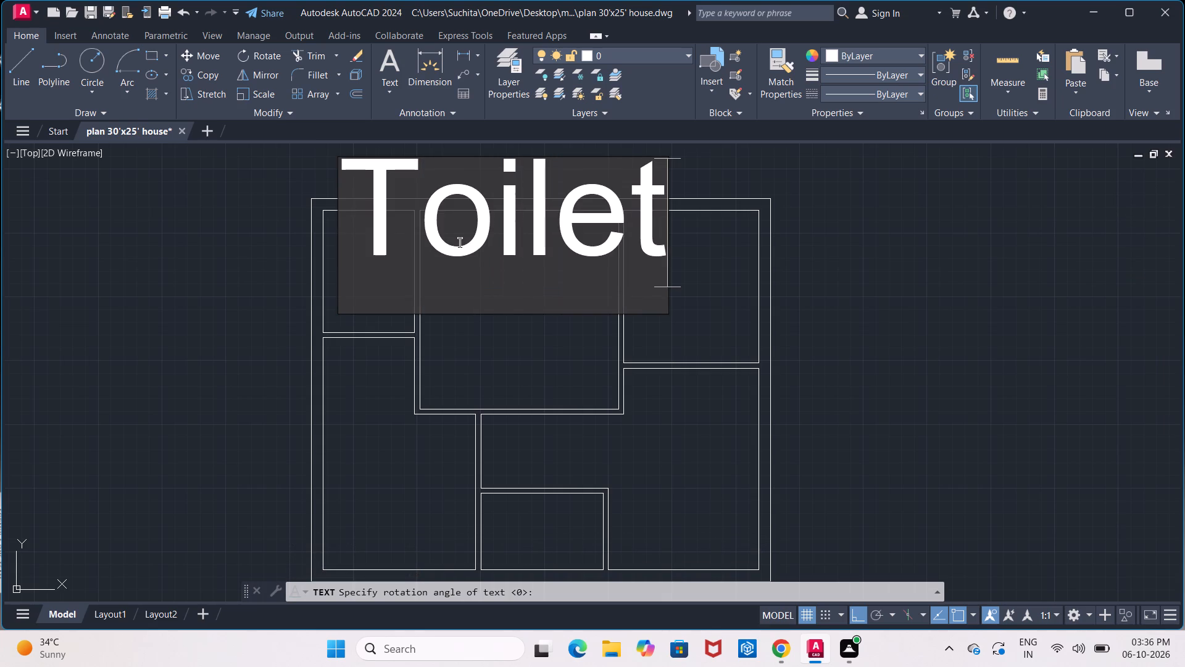
pyautogui.press('space')
pyautogui.press('1')
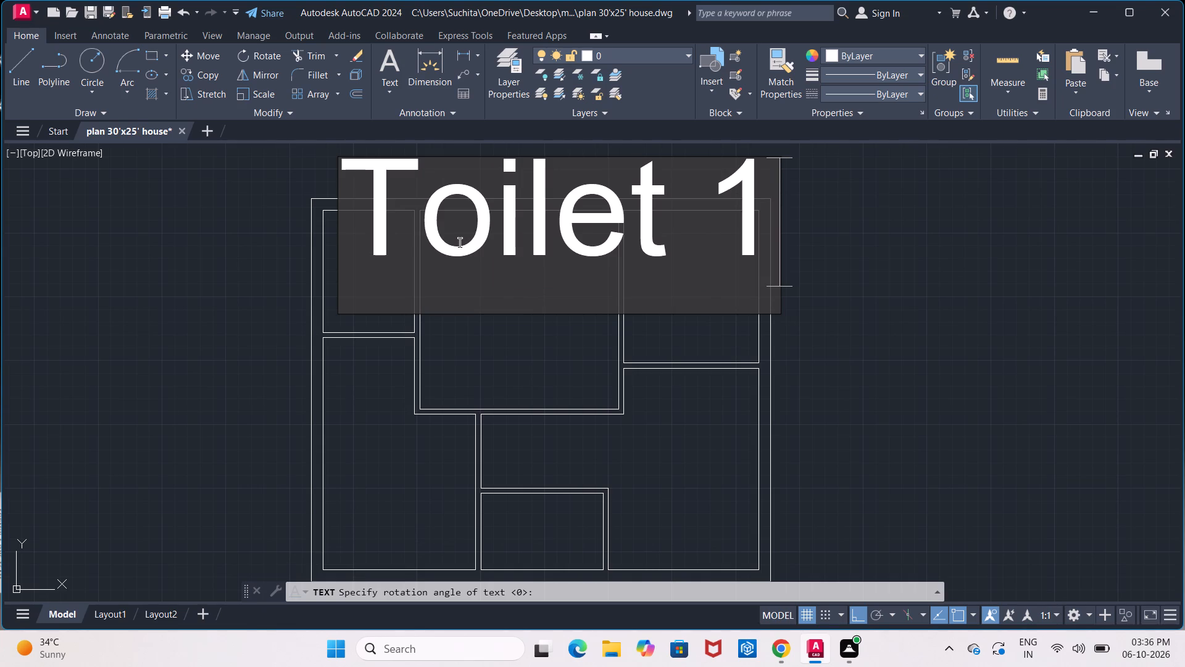
# Add a second text line reading 6'4"x8' beneath "Toilet 1" and finish the text.
pyautogui.press('Return')
pyautogui.press('space')
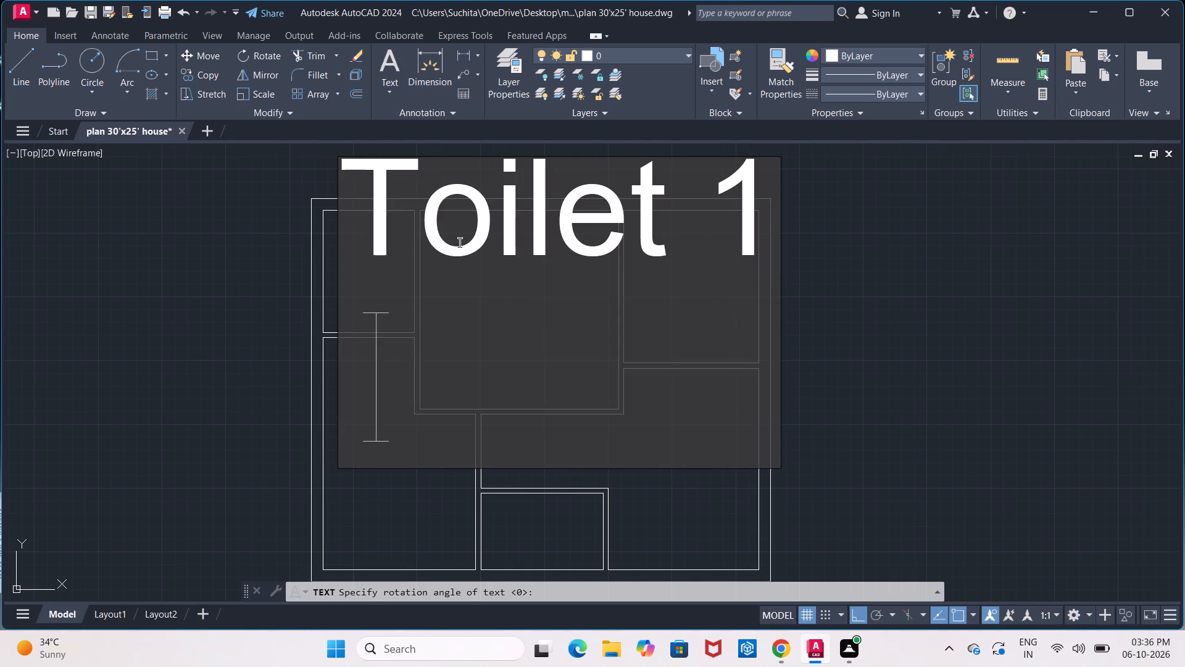
pyautogui.write("6'")
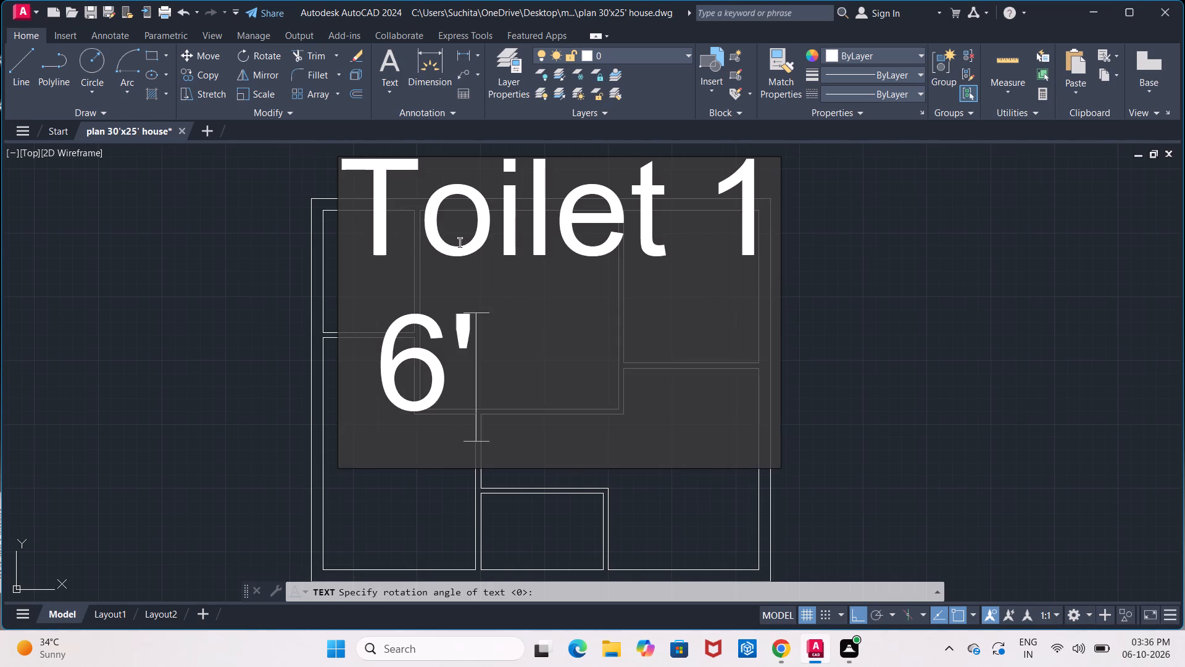
pyautogui.write('4"')
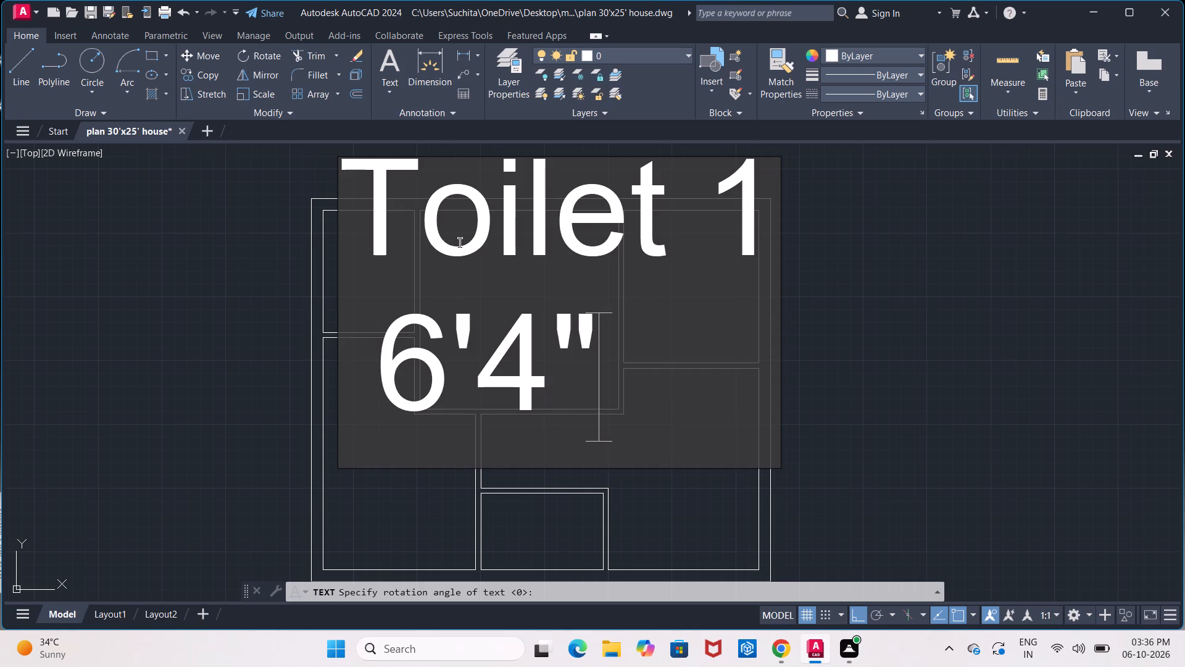
pyautogui.press('space')
pyautogui.write('x')
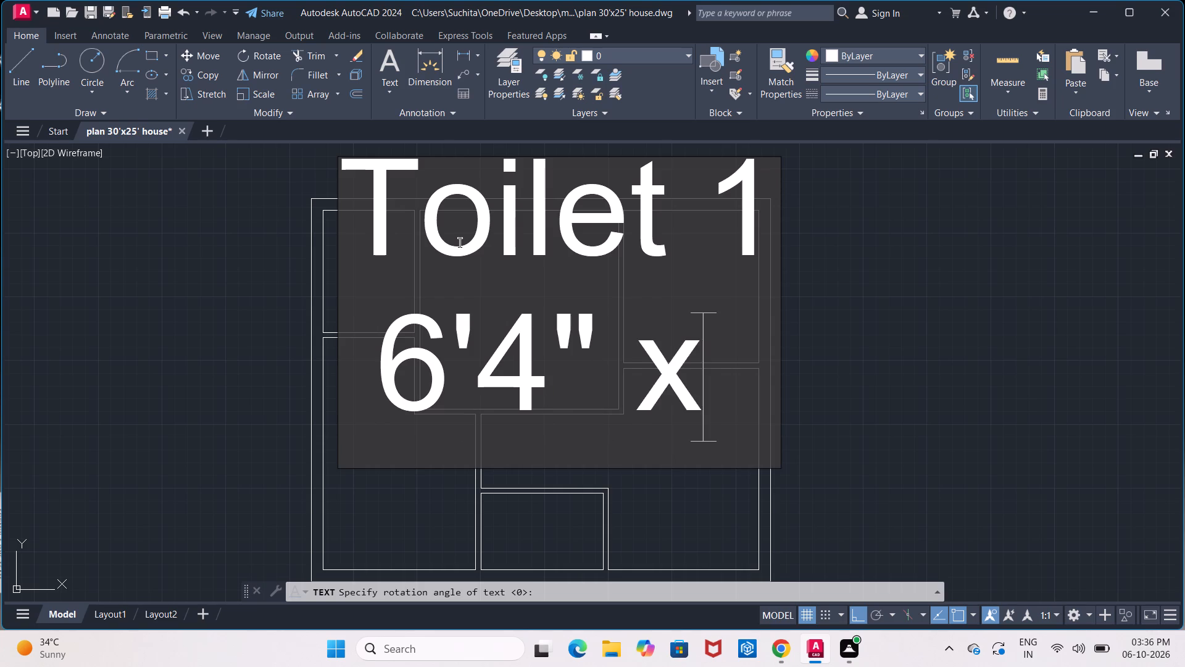
pyautogui.press('BackSpace')
pyautogui.press('BackSpace')
pyautogui.press('x')
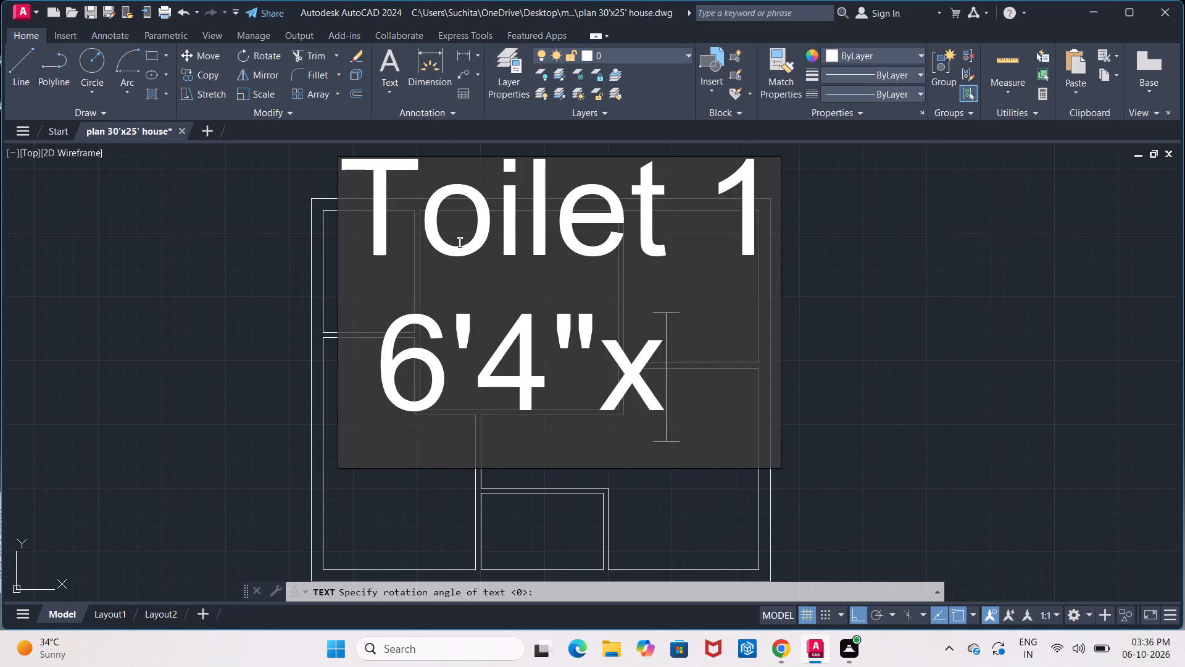
pyautogui.write("8'")
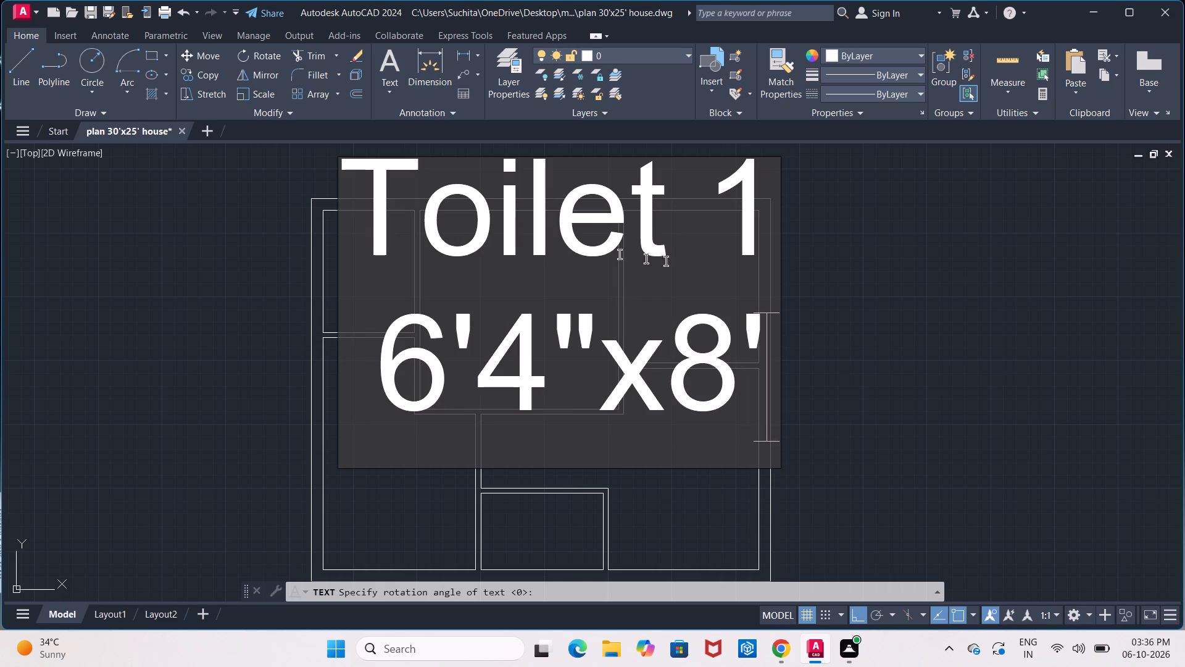
pyautogui.click(930, 309)
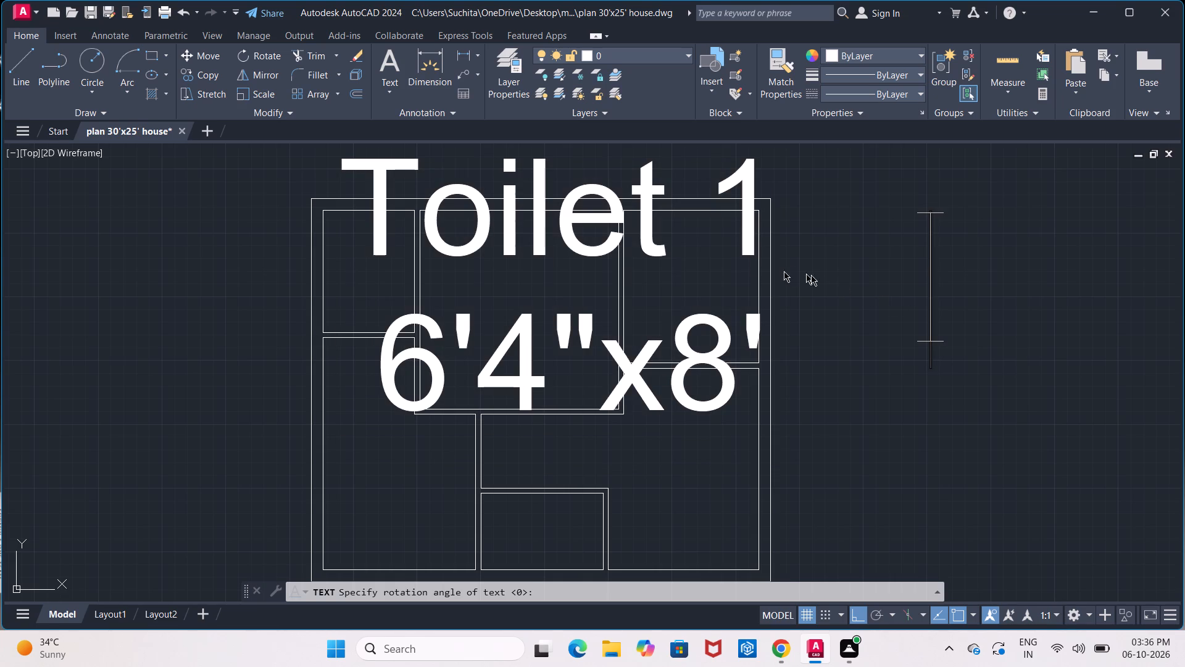
pyautogui.press('Escape')
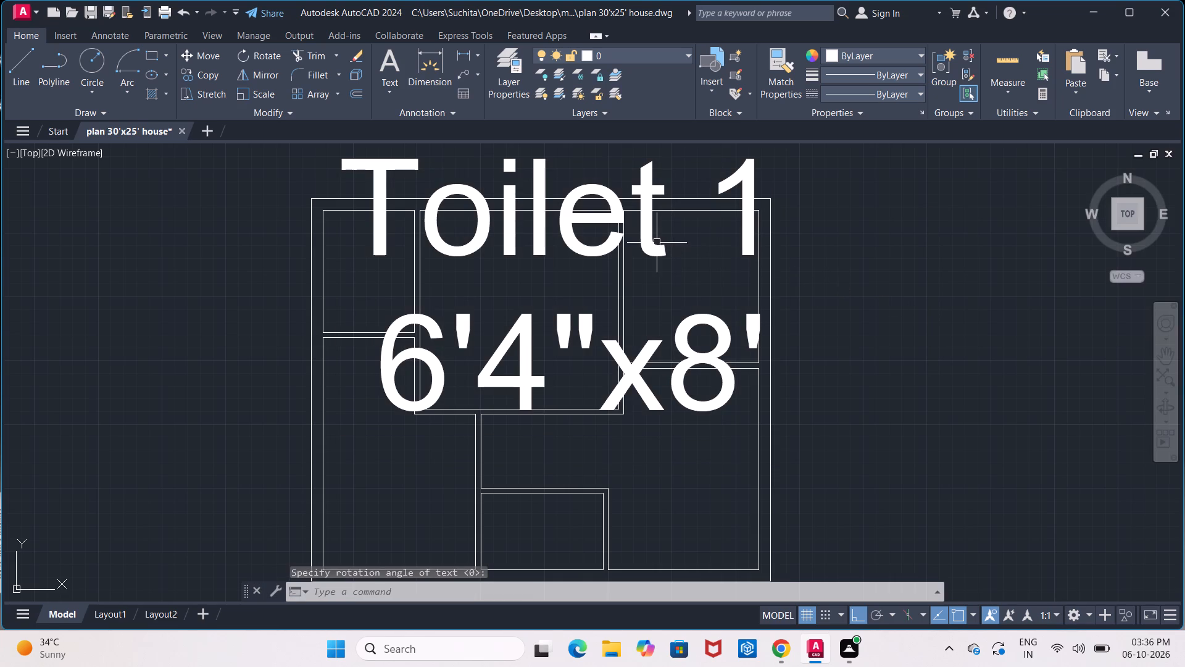
# Scale both label lines, "Toilet 1" and 6'4"x8', down freehand so they fit inside the upper-left room.
pyautogui.click(656, 243)
pyautogui.click(677, 335)
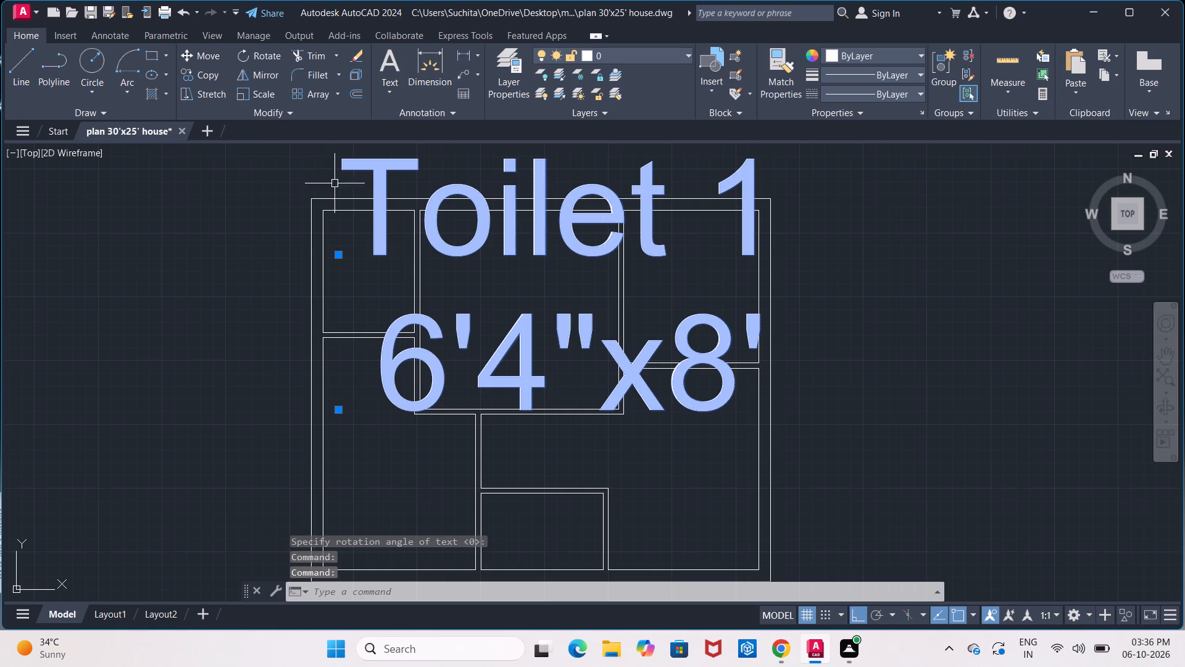
pyautogui.click(243, 90)
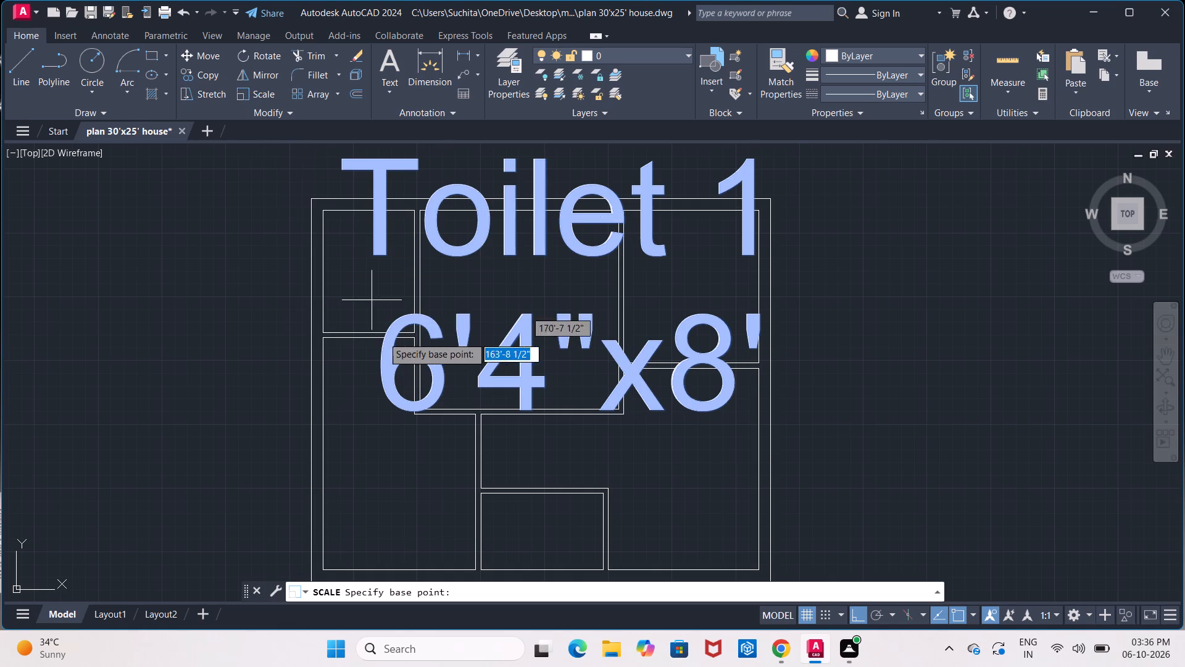
pyautogui.moveTo(345, 287); pyautogui.dragTo(378, 303)
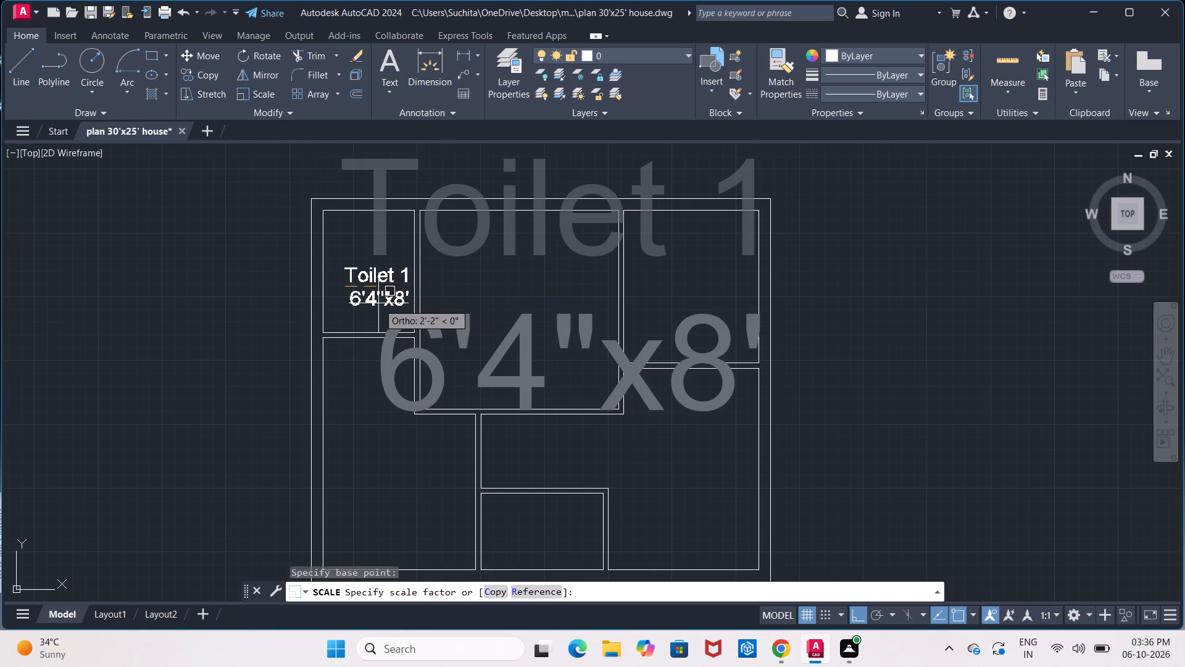
pyautogui.moveTo(378, 303); pyautogui.dragTo(367, 291)
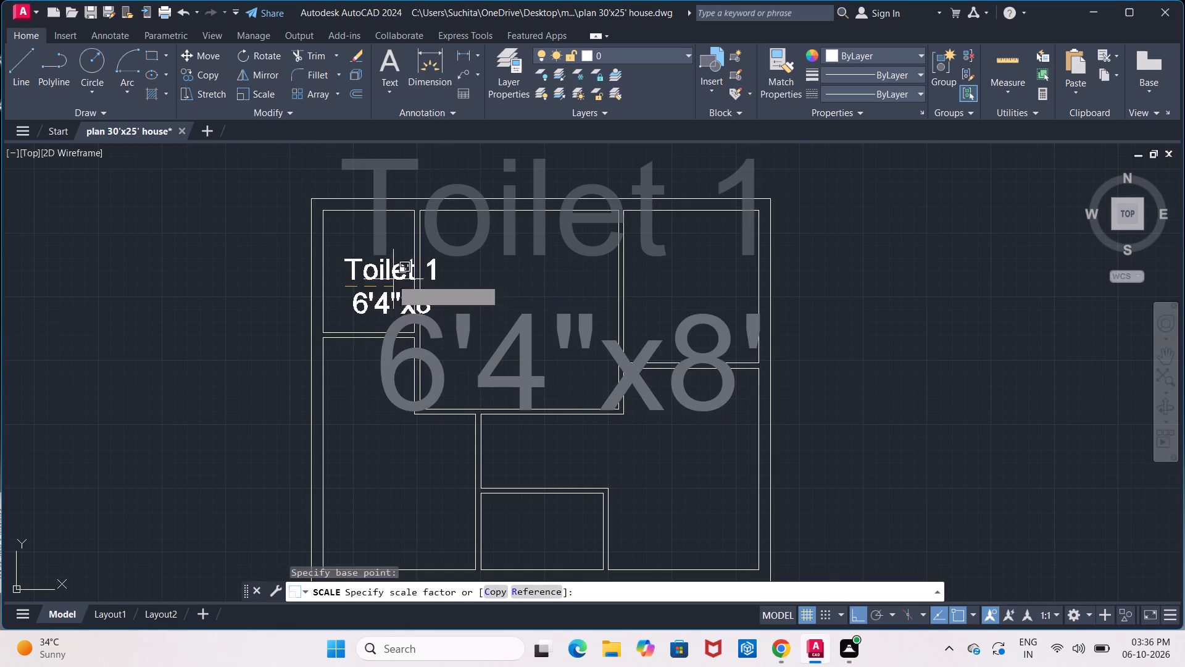
pyautogui.click(371, 279)
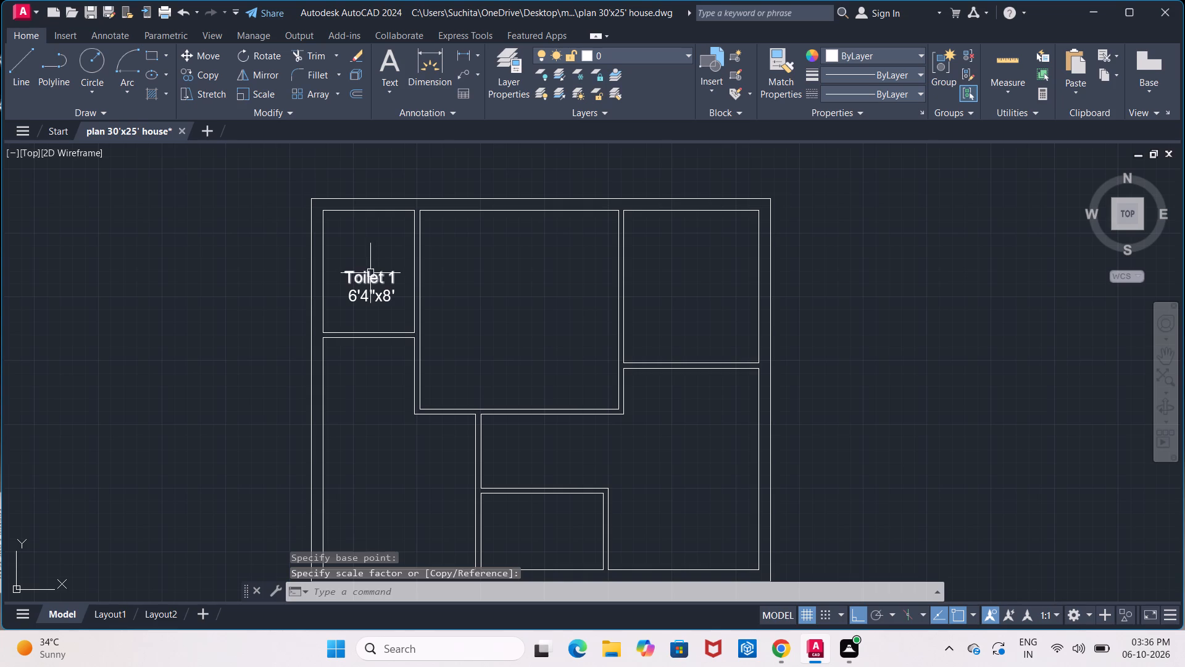
# Move the "Toilet 1" text straight up slightly within the upper-left room, away from the size text.
pyautogui.moveTo(370, 277); pyautogui.dragTo(365, 256)
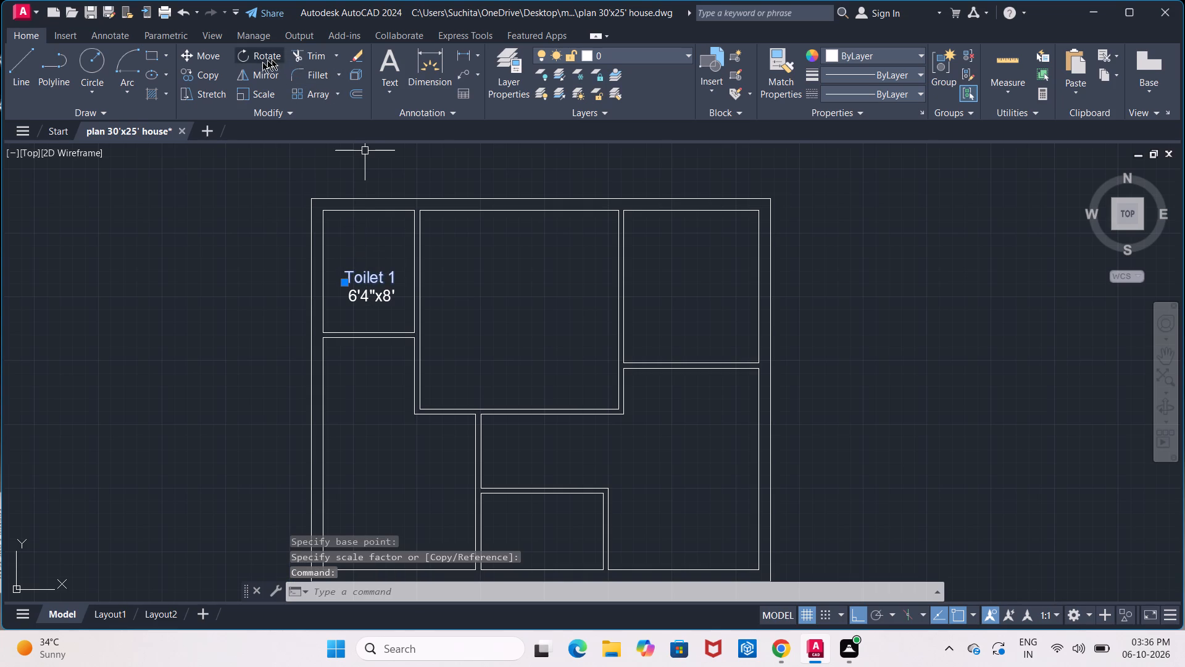
pyautogui.click(207, 51)
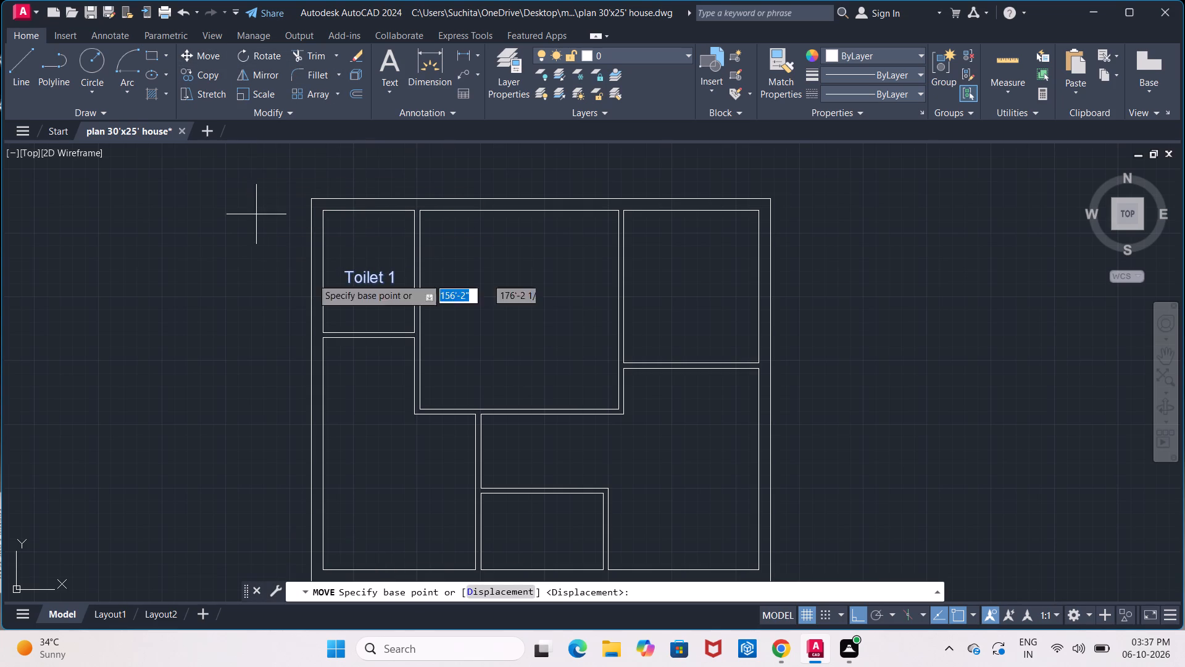
pyautogui.moveTo(364, 277); pyautogui.dragTo(356, 250)
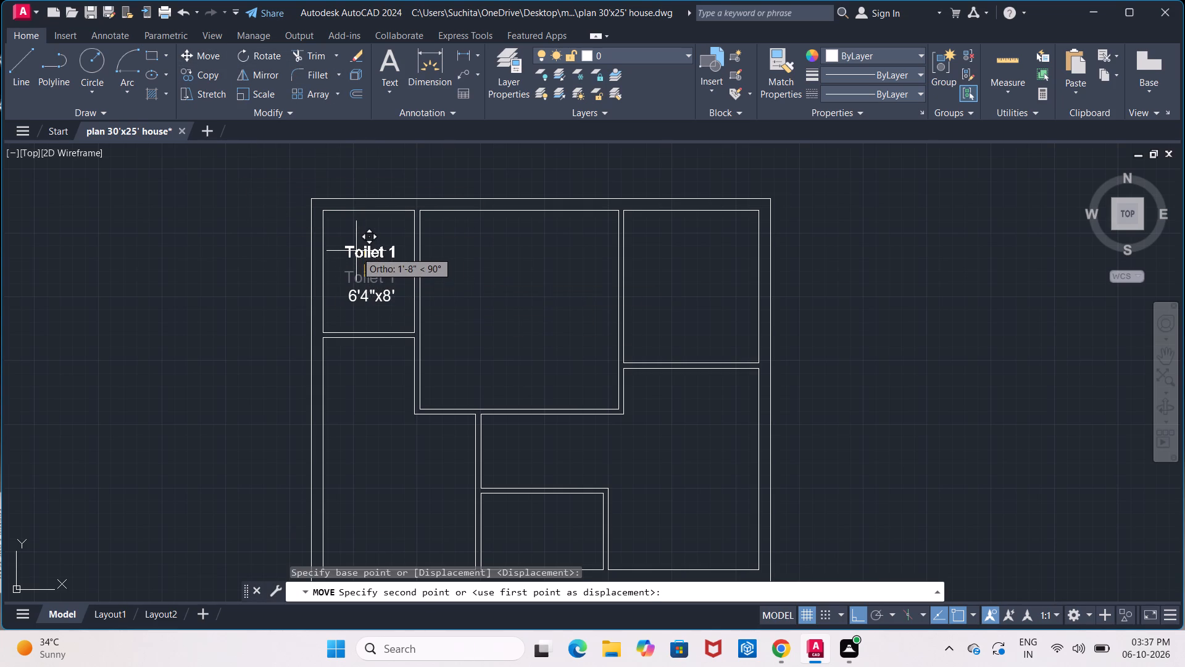
pyautogui.moveTo(356, 250); pyautogui.dragTo(360, 257)
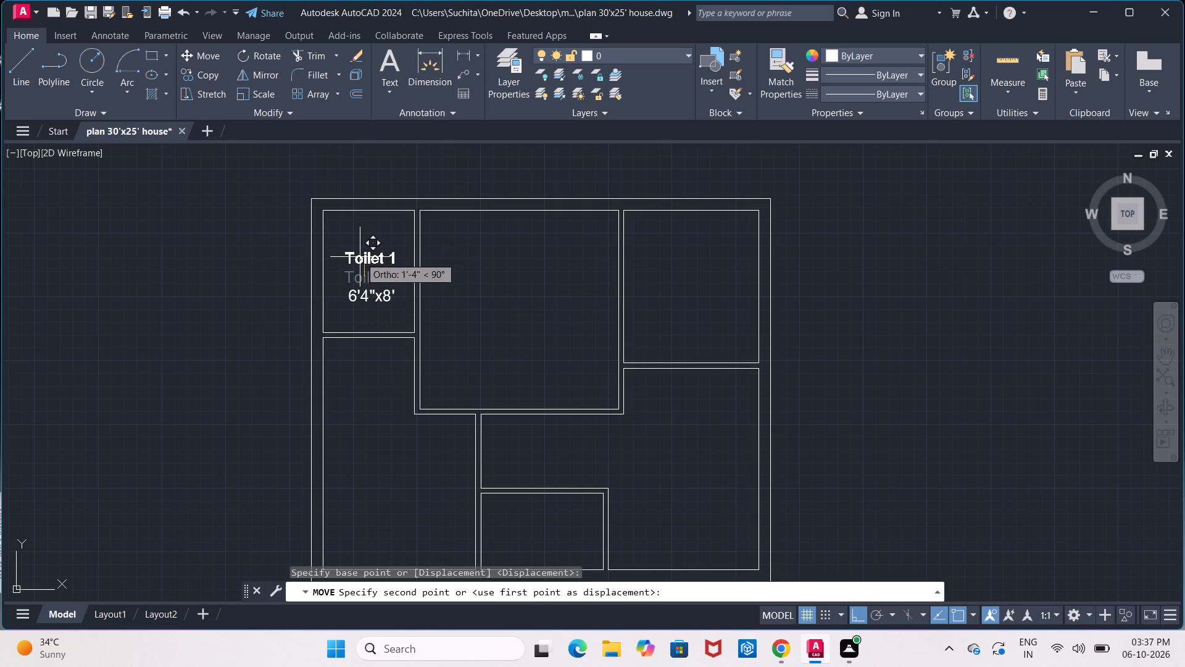
pyautogui.moveTo(360, 257); pyautogui.dragTo(360, 264)
pyautogui.click(360, 264)
# Move the 6'4"x8' text up so it sits closely beneath "Toilet 1", and clear the selection.
pyautogui.click(372, 299)
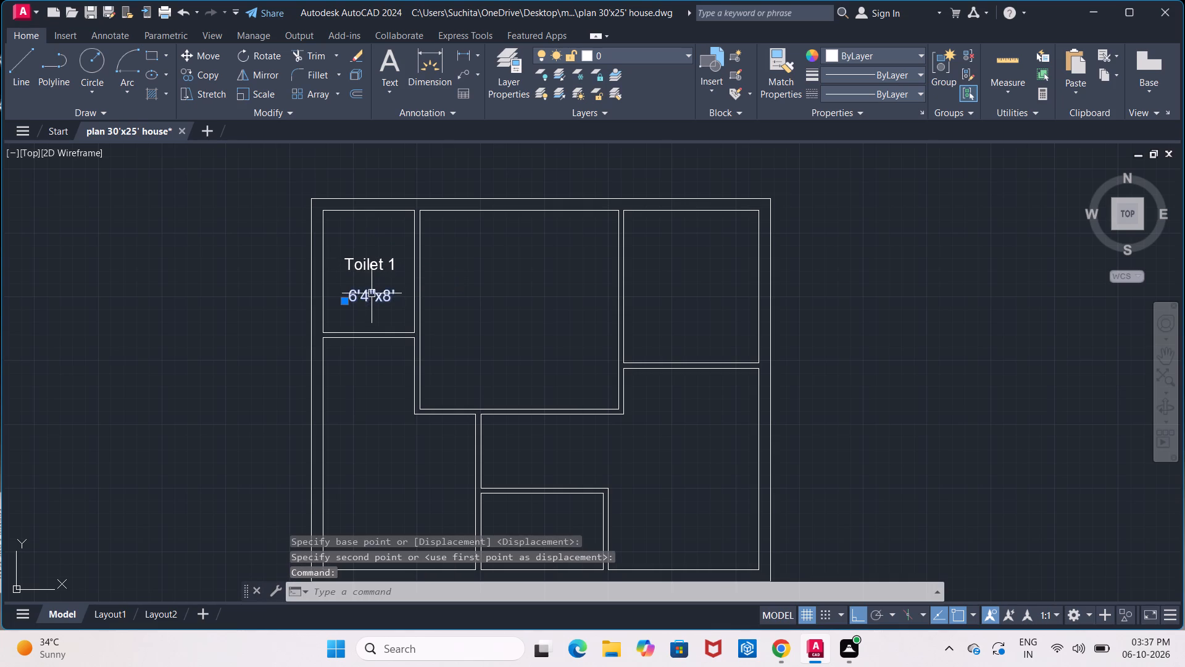
pyautogui.moveTo(370, 295); pyautogui.dragTo(366, 280)
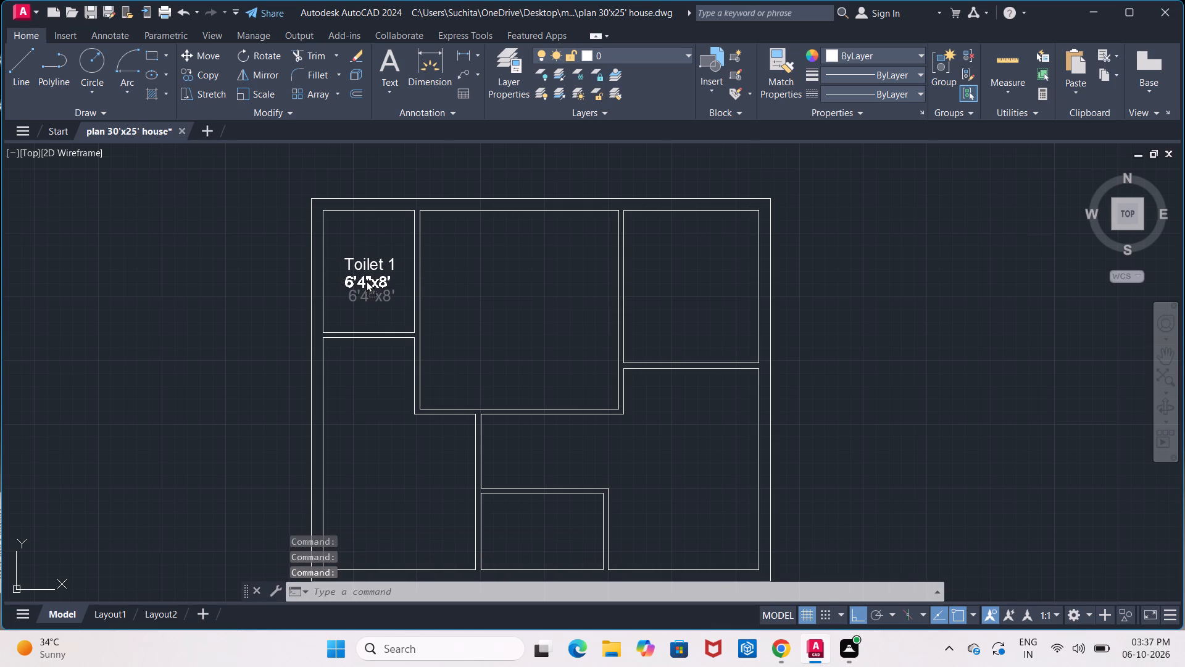
pyautogui.moveTo(366, 280); pyautogui.dragTo(366, 277)
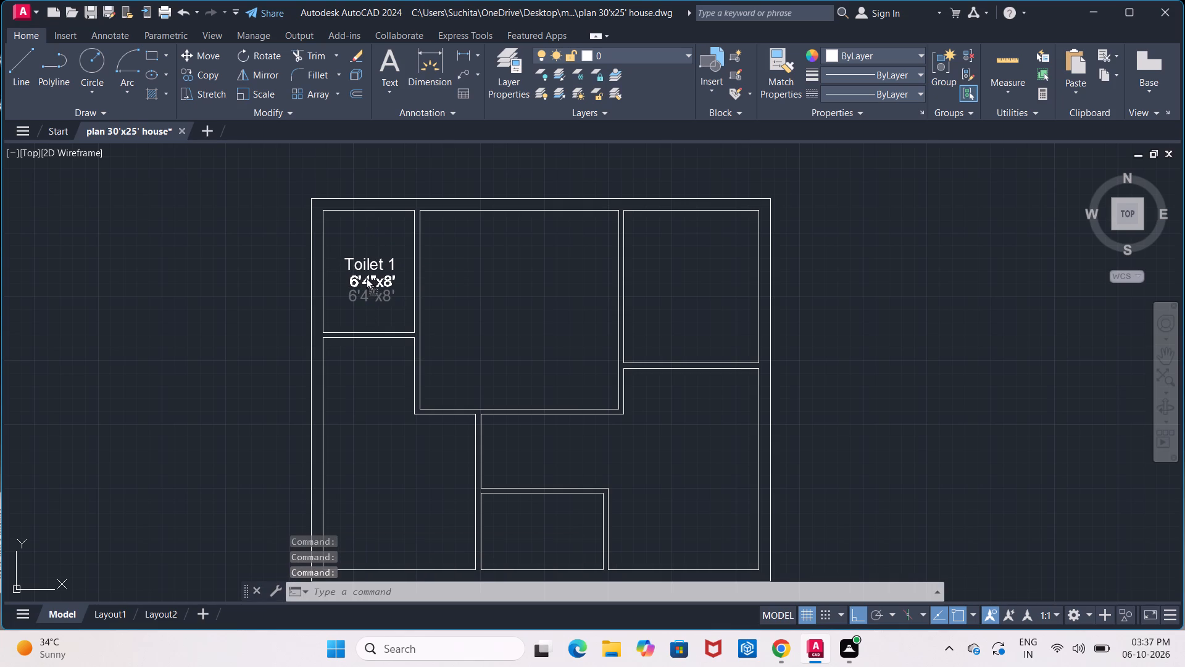
pyautogui.moveTo(366, 277); pyautogui.dragTo(367, 279)
pyautogui.click(365, 279)
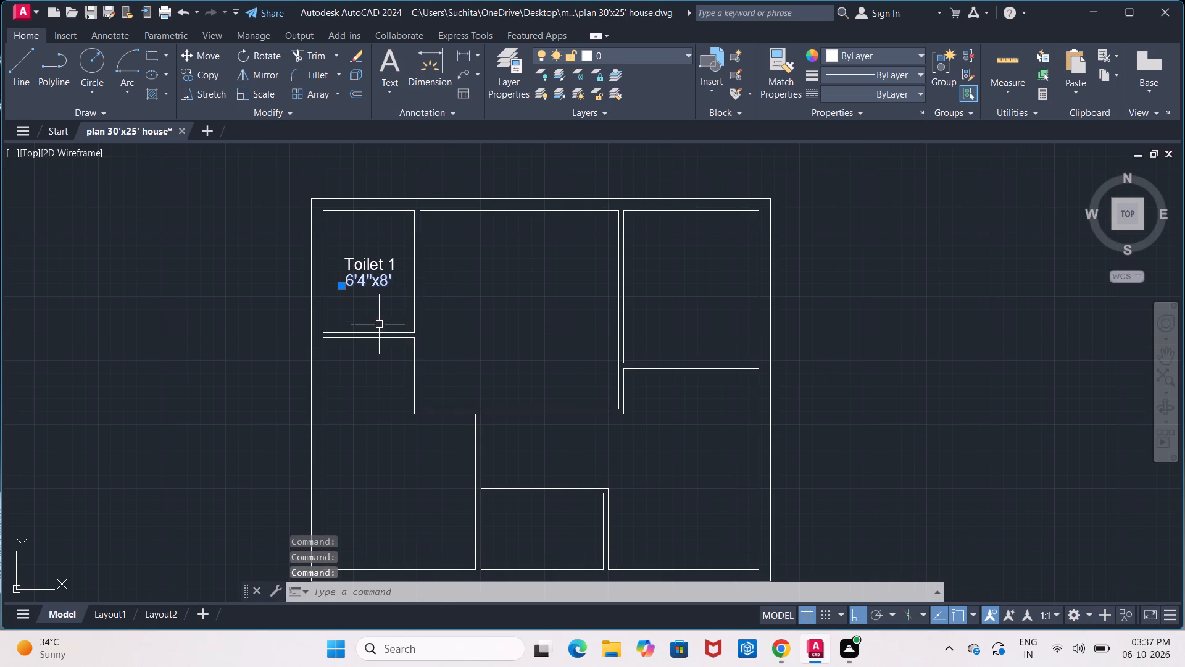
pyautogui.click(378, 323)
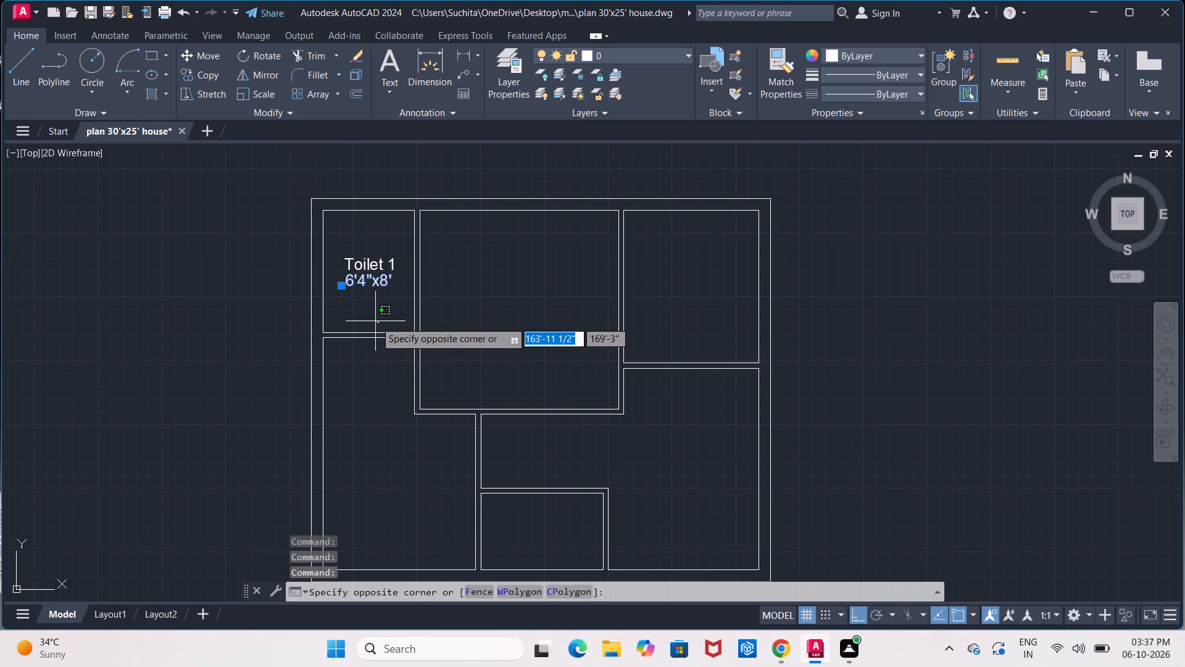
pyautogui.press('Escape')
pyautogui.press('Escape')
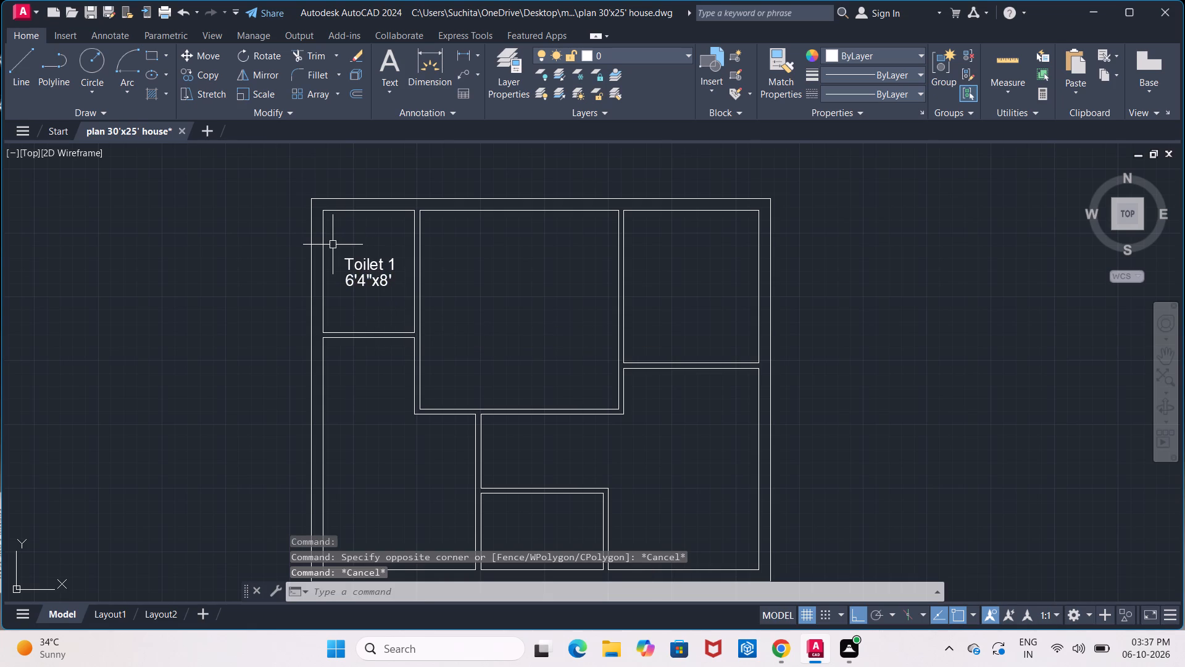
# Copy both label lines, "Toilet 1" and 6'4"x8', straight across into the upper-middle and upper-right rooms.
pyautogui.moveTo(333, 246); pyautogui.dragTo(367, 287)
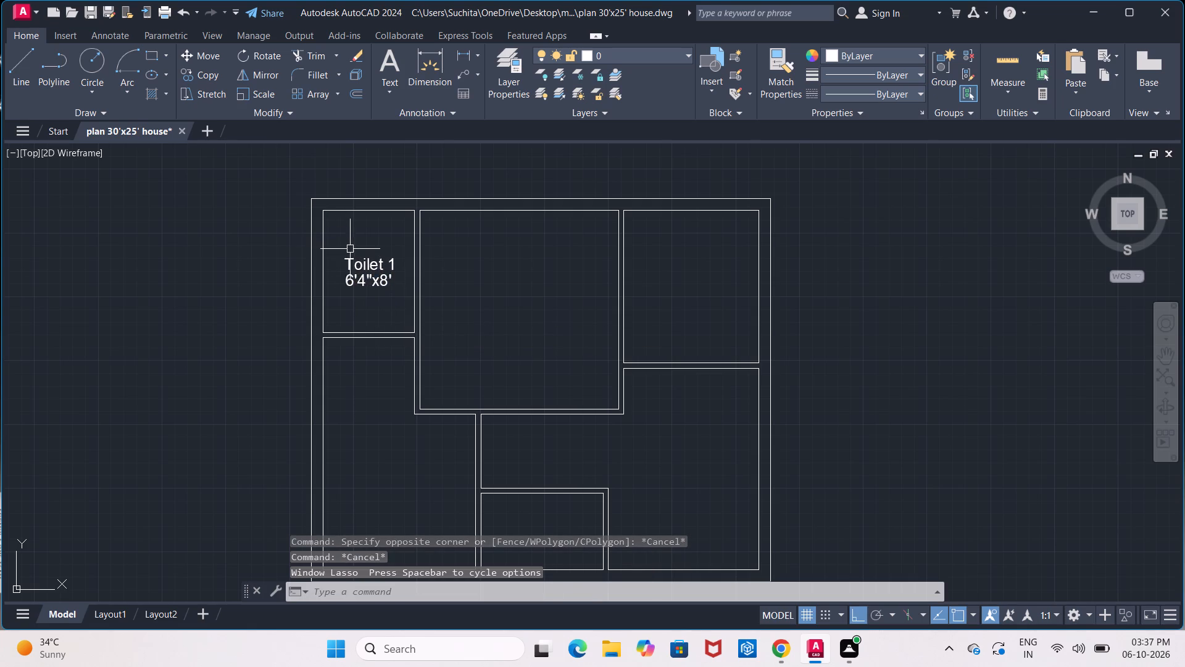
pyautogui.click(342, 247)
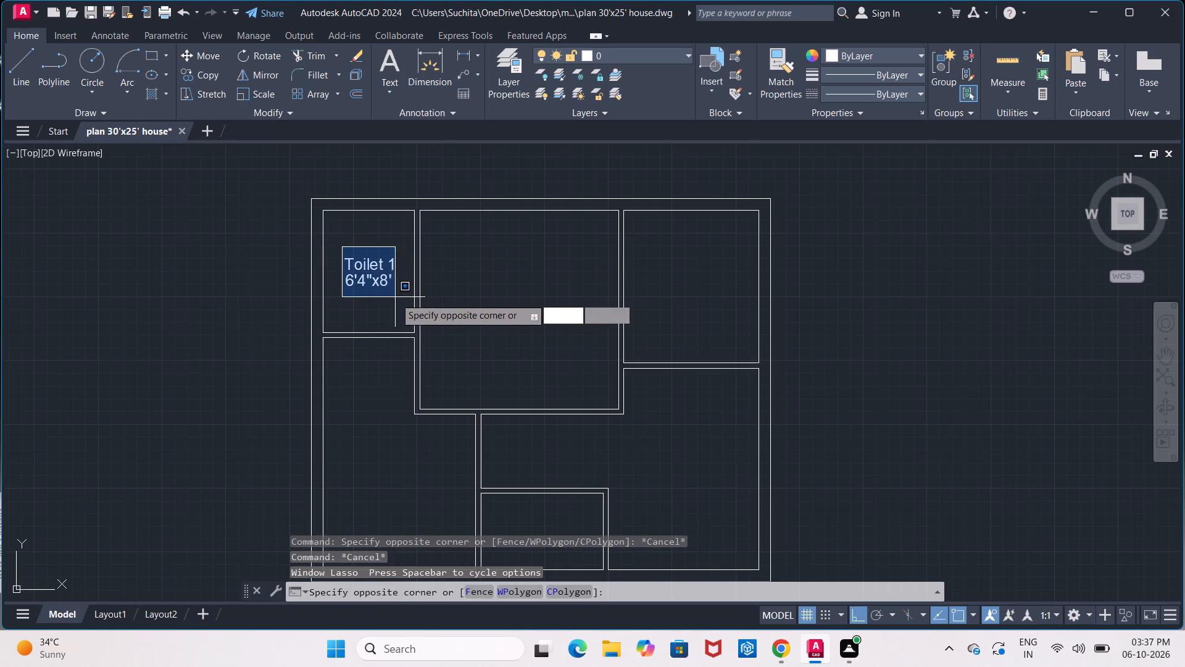
pyautogui.click(399, 300)
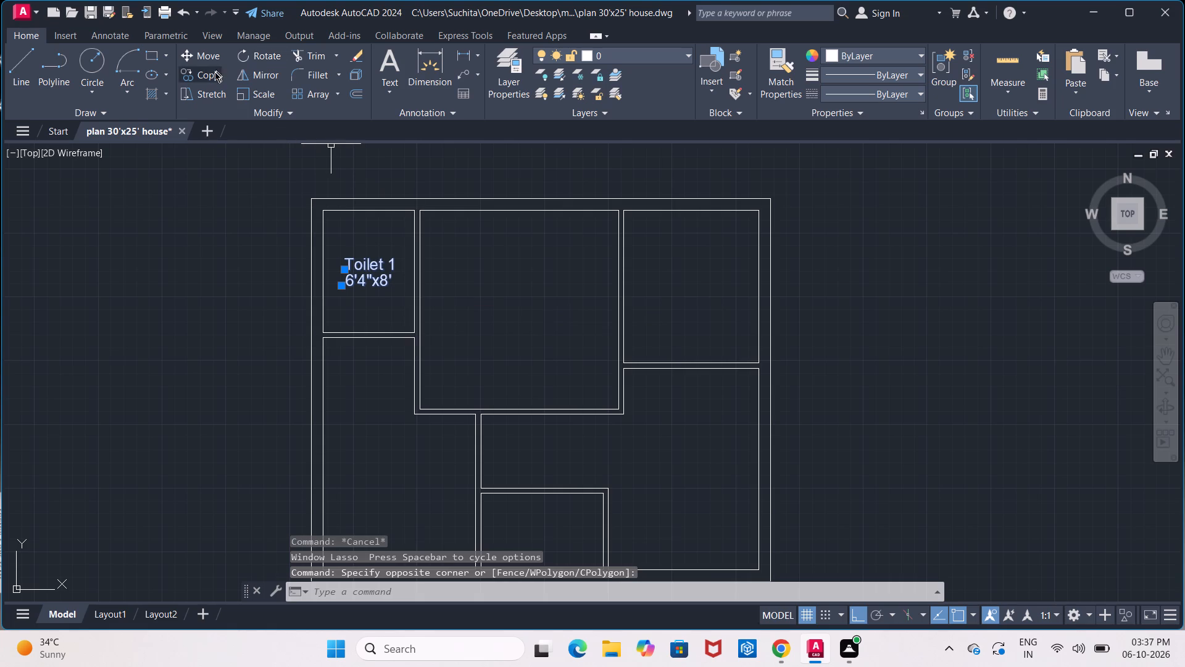
pyautogui.click(213, 76)
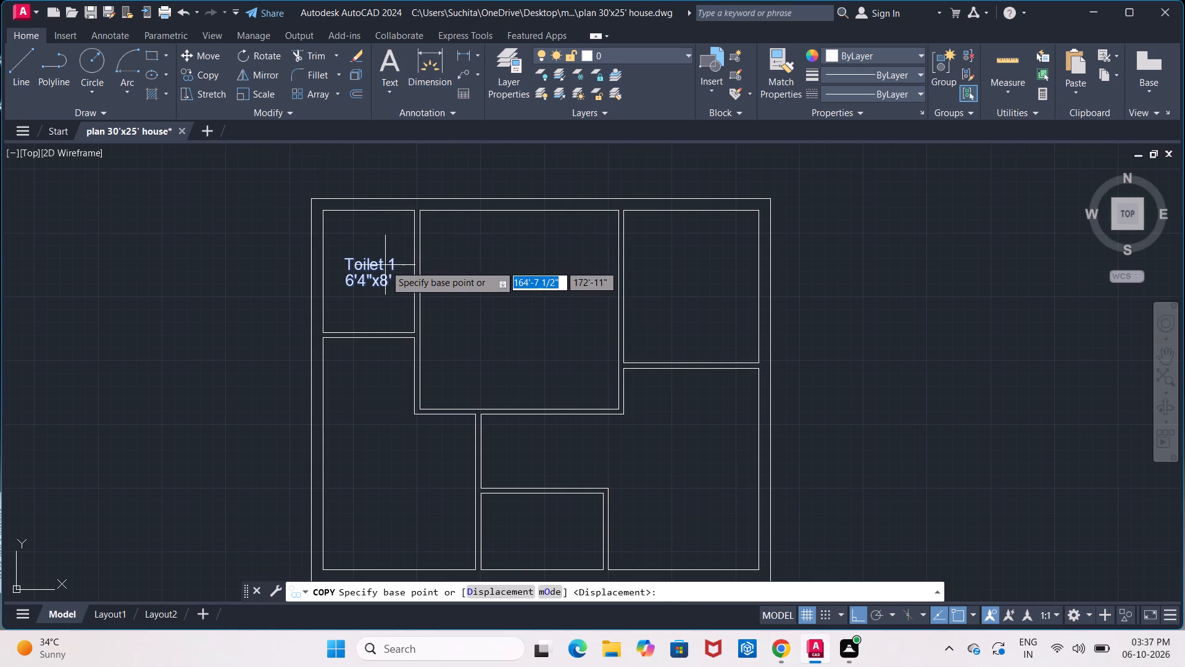
pyautogui.moveTo(385, 265); pyautogui.dragTo(488, 281)
pyautogui.click(517, 285)
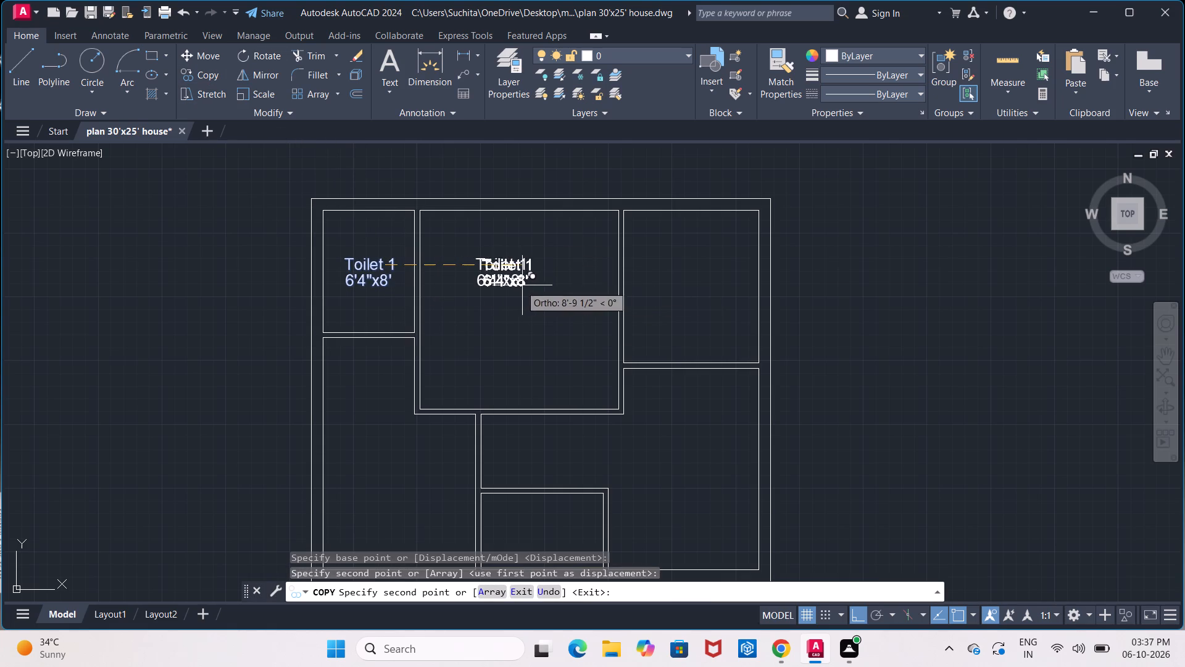
pyautogui.click(697, 286)
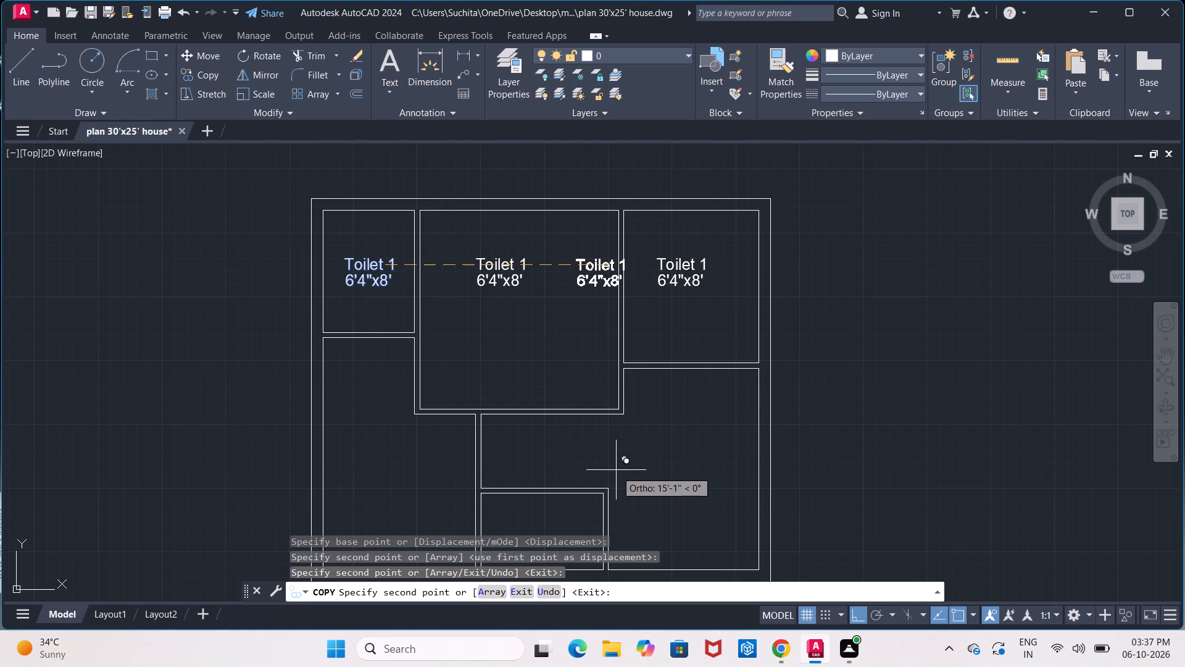
# With Ortho off, place further copies of the label in the central lower room, the lower-left room and the small bottom room.
pyautogui.click(855, 611)
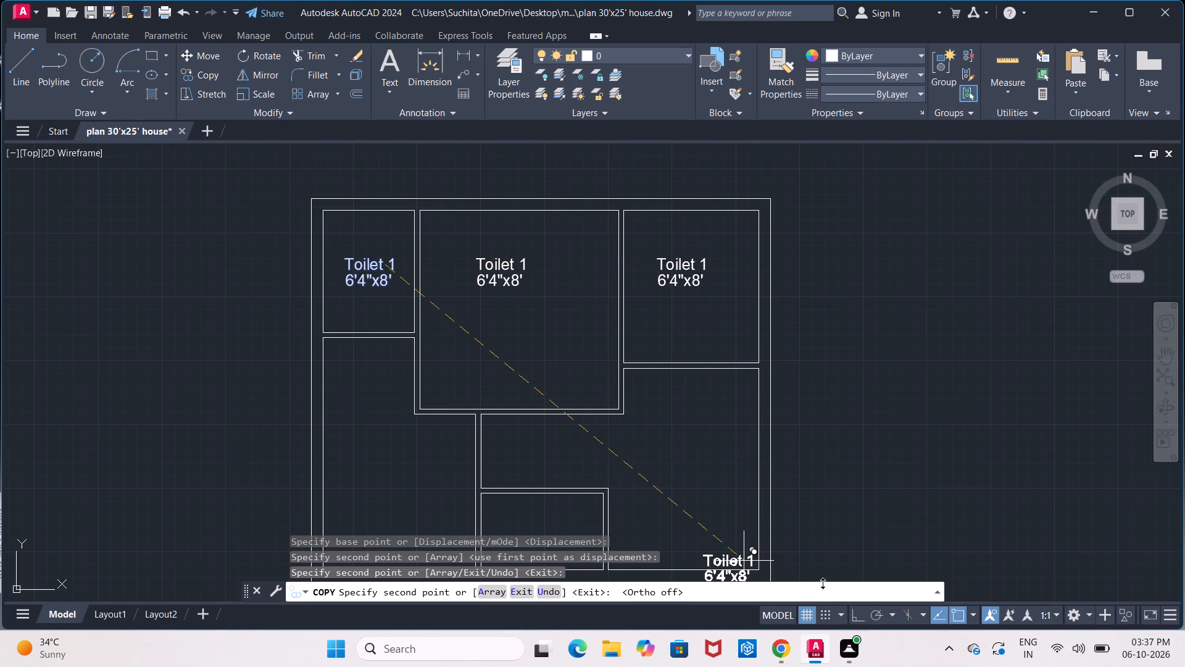
pyautogui.click(618, 447)
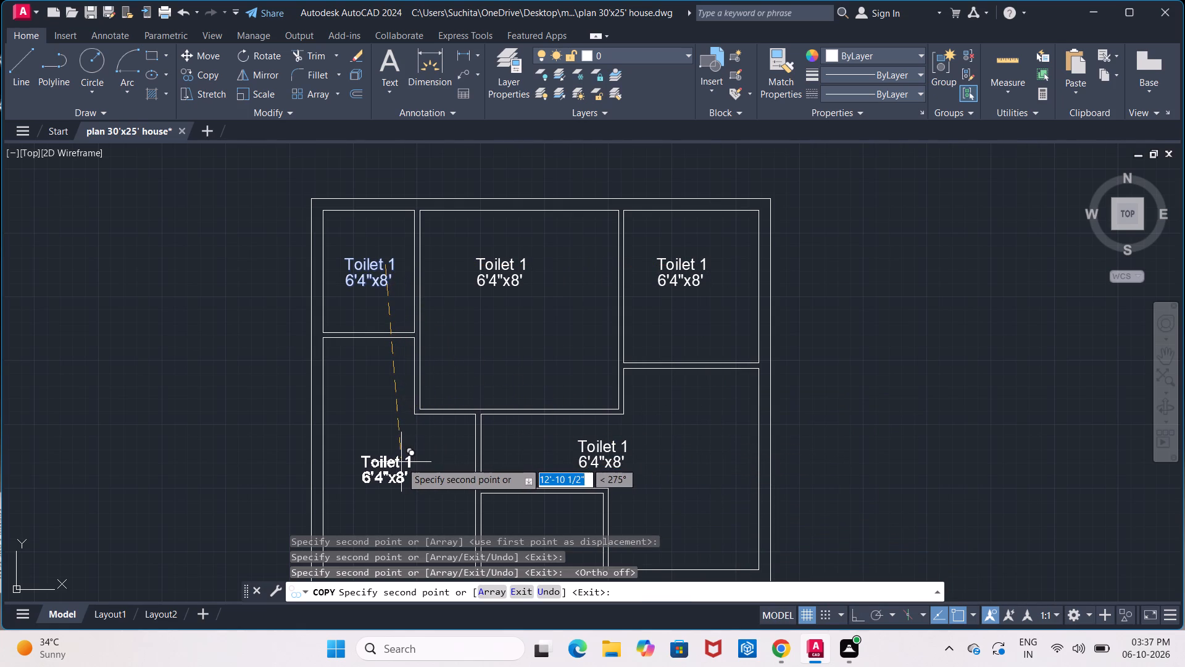
pyautogui.click(401, 462)
pyautogui.scroll(-3, 407, 457)
pyautogui.scroll(2, 441, 468)
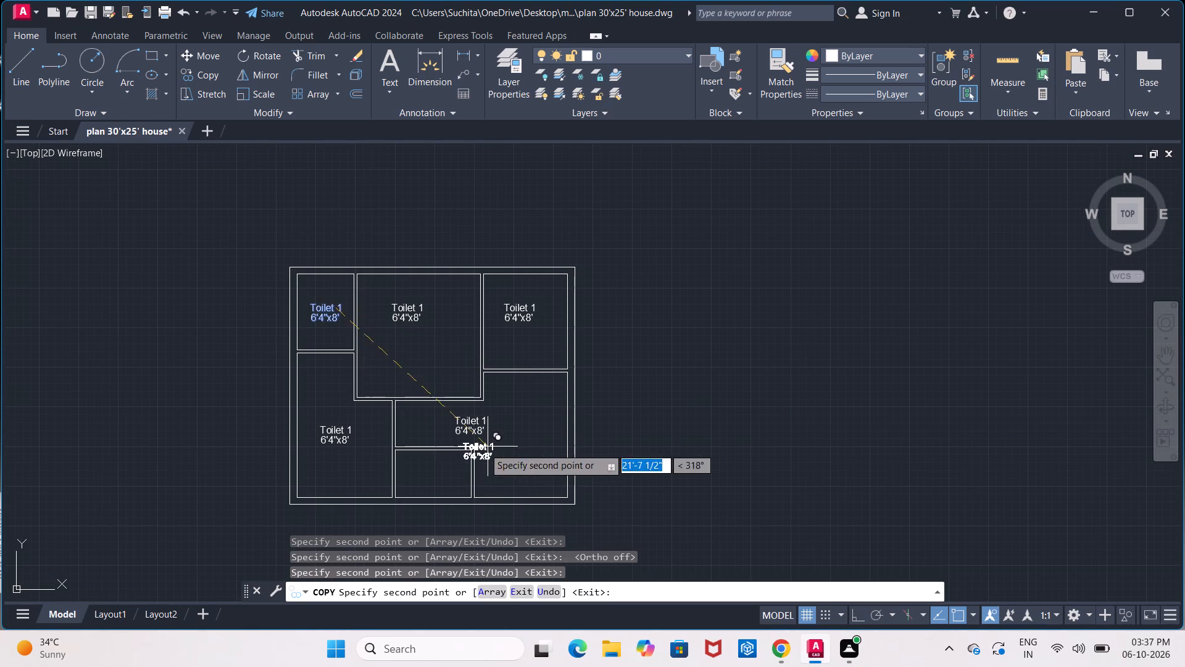
pyautogui.click(448, 470)
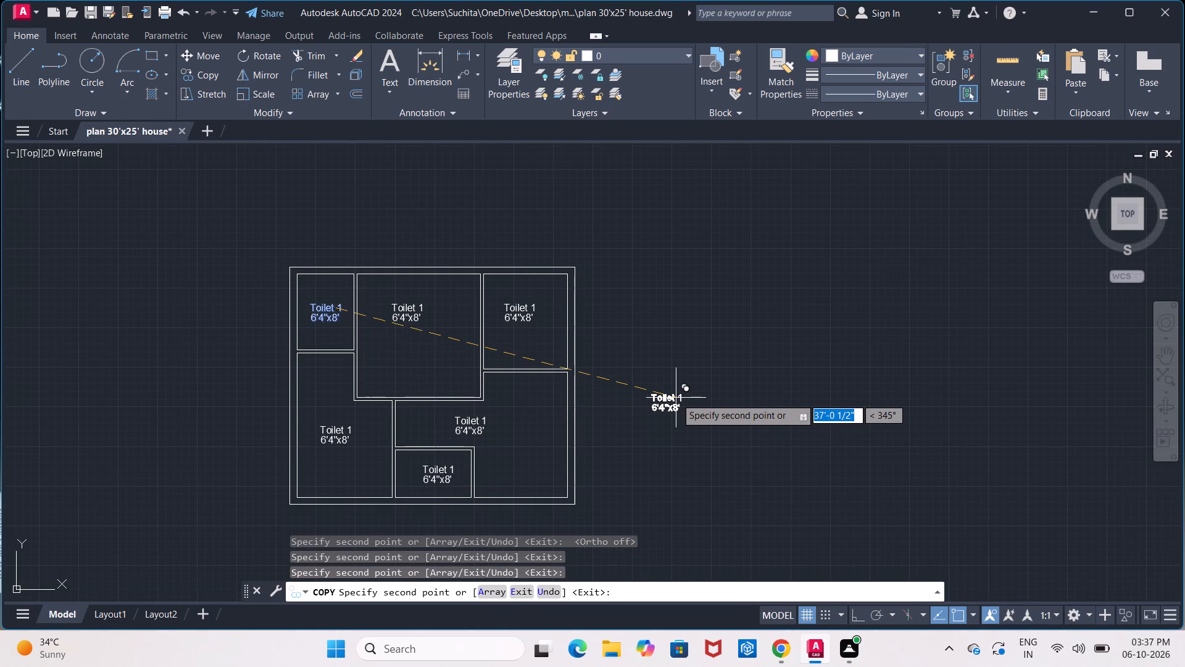
pyautogui.press('Escape')
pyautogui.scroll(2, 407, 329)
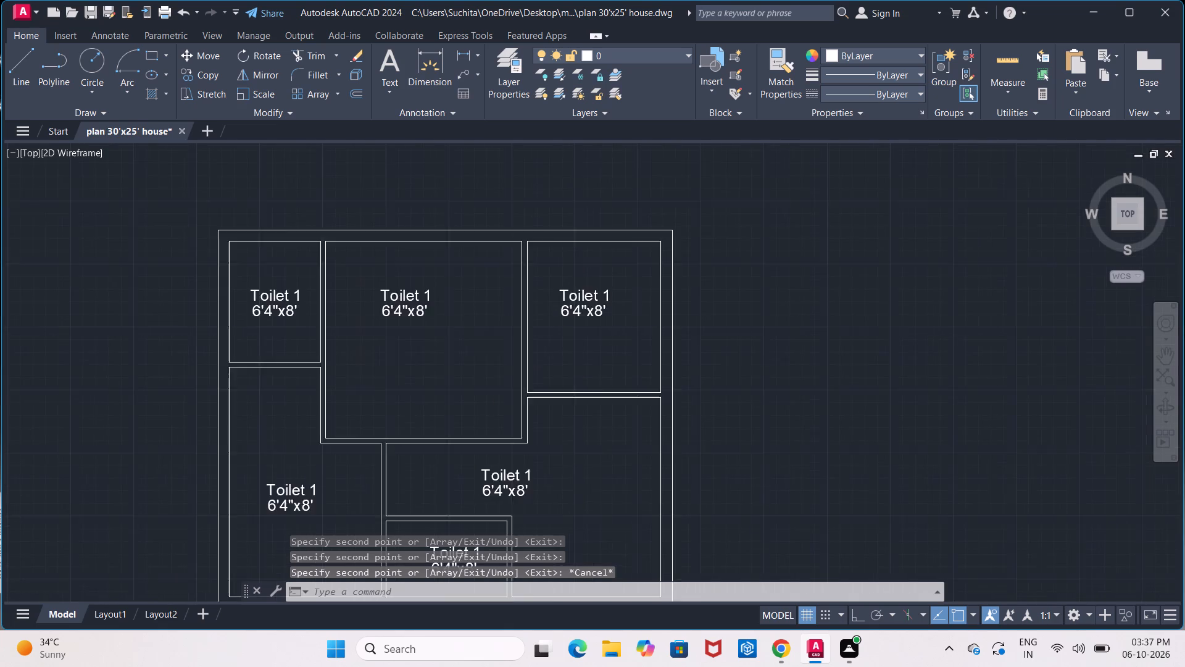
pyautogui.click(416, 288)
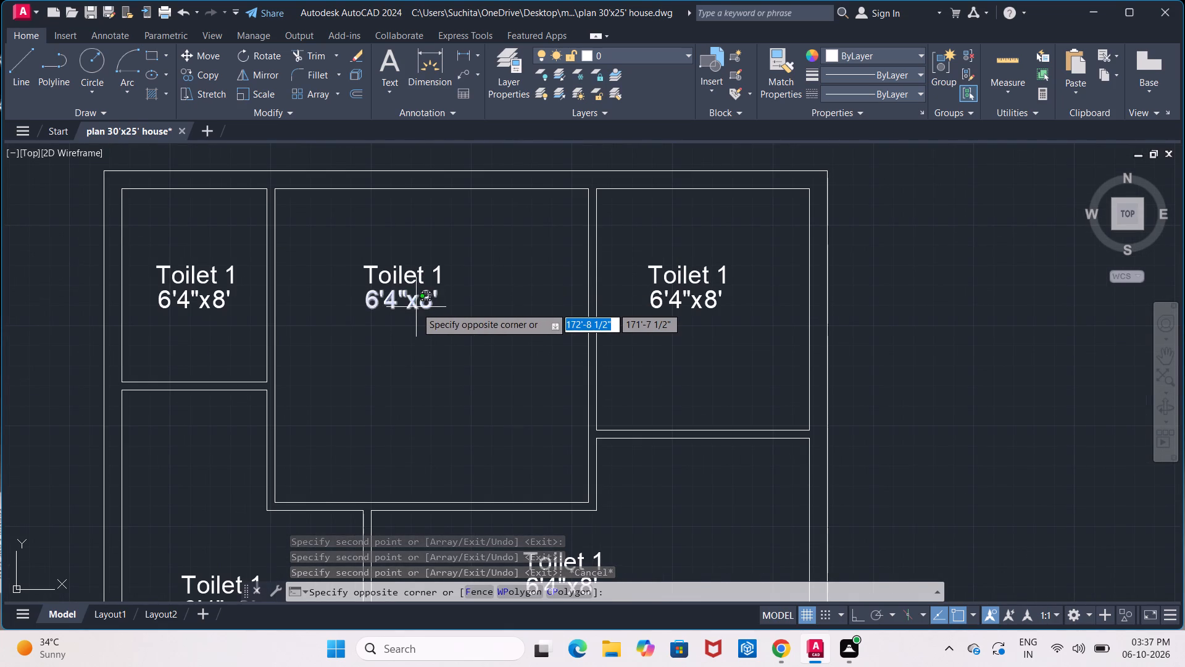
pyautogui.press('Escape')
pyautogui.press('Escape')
# Use TEXTEDIT to change the copied "Toilet 1" name in the upper-middle room to "BDROOM 1".
pyautogui.click(409, 280)
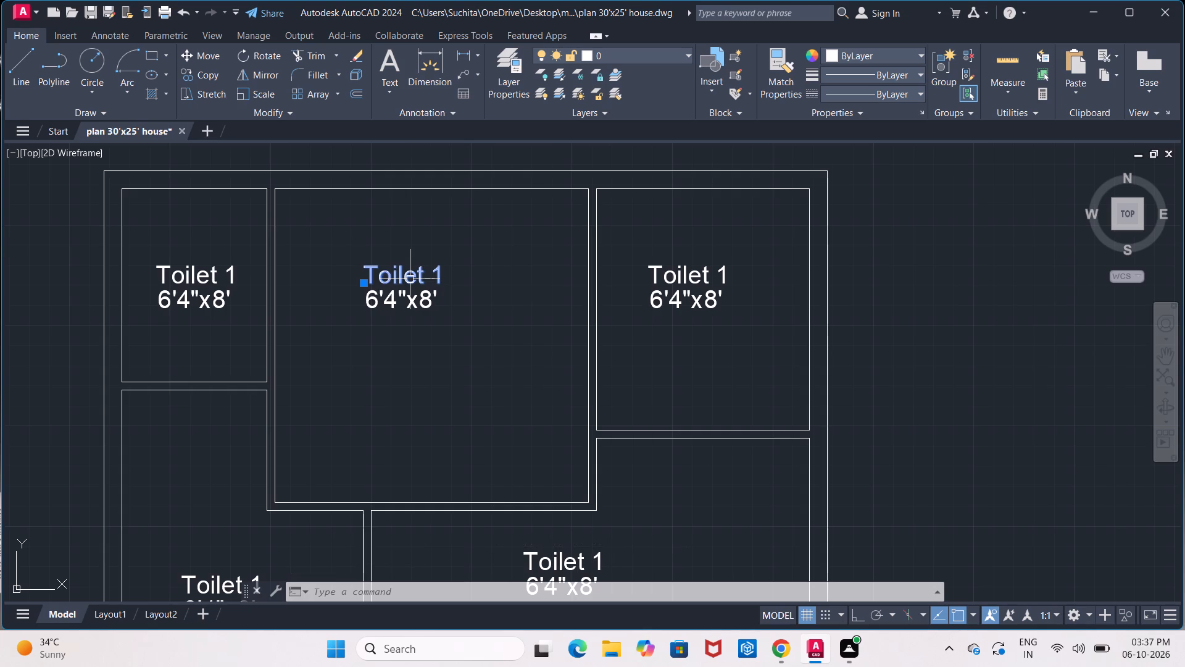
pyautogui.press('e')
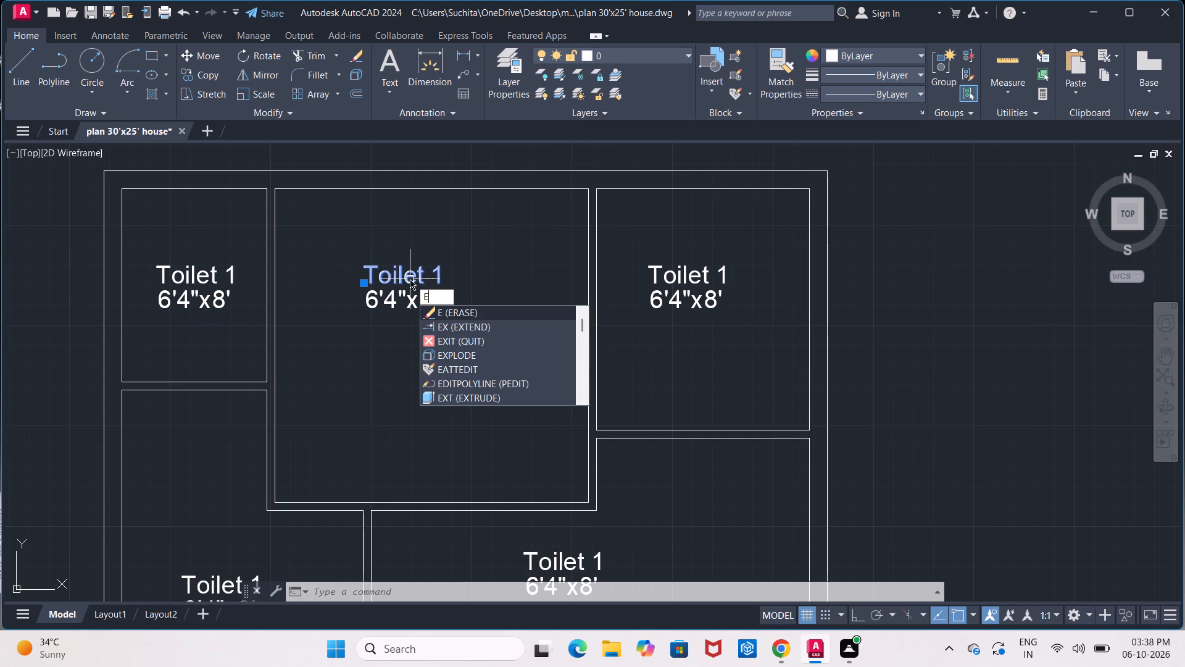
pyautogui.press('d')
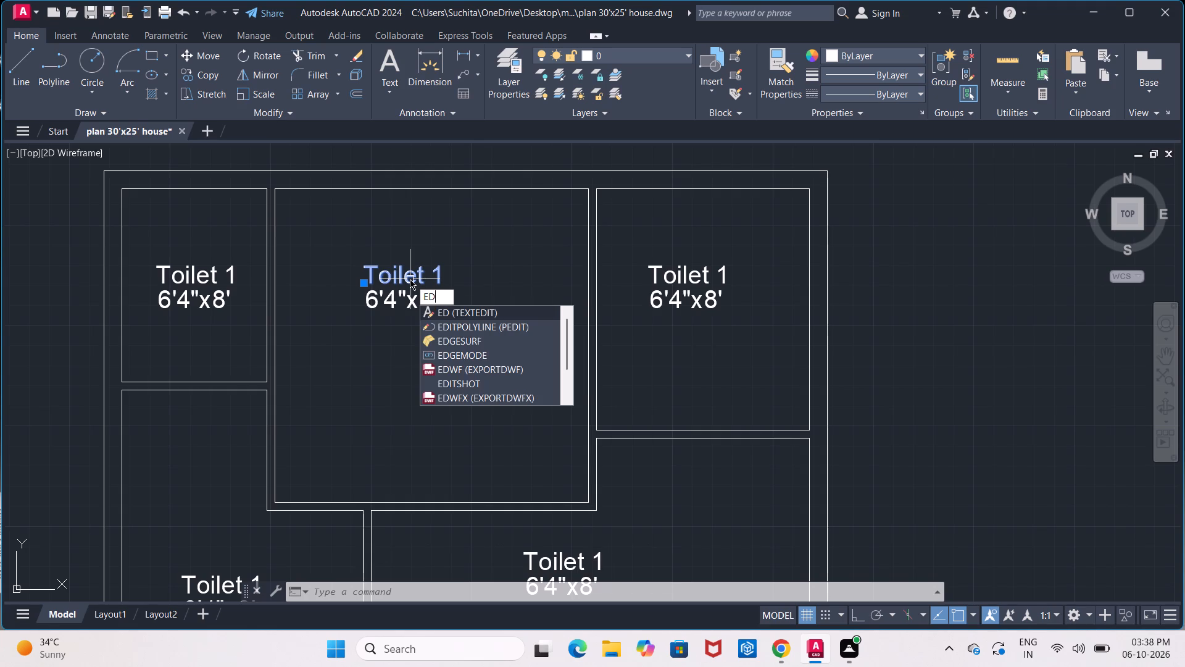
pyautogui.press('i')
pyautogui.press('BackSpace')
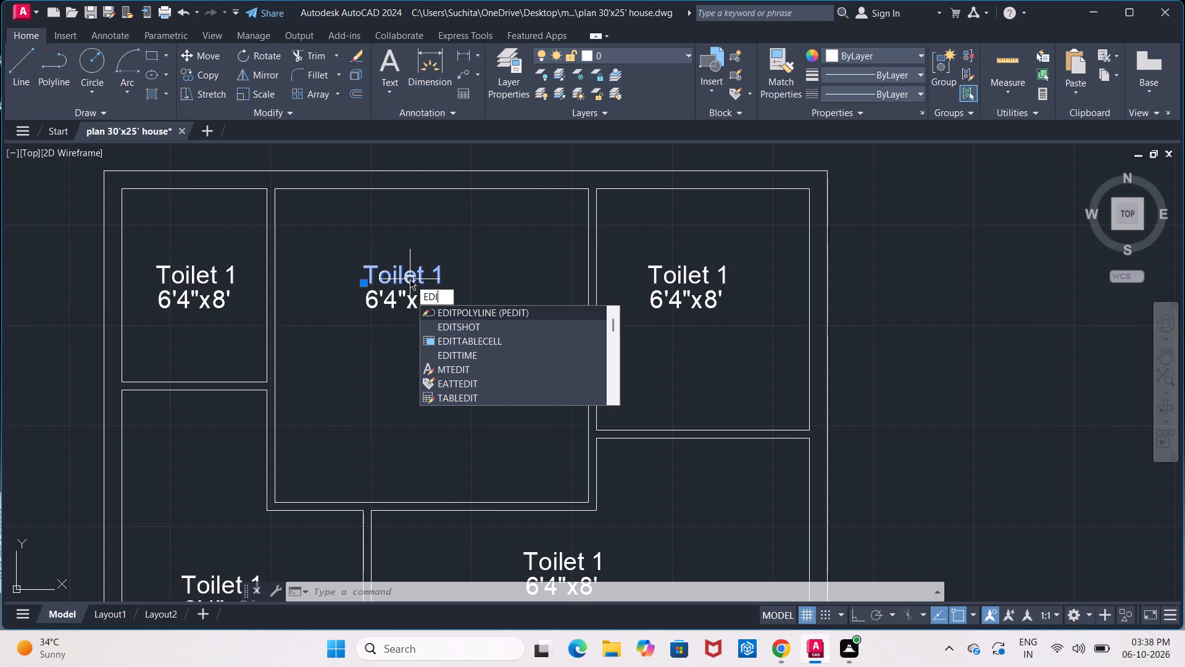
pyautogui.press('BackSpace')
pyautogui.press('BackSpace')
pyautogui.press('BackSpace')
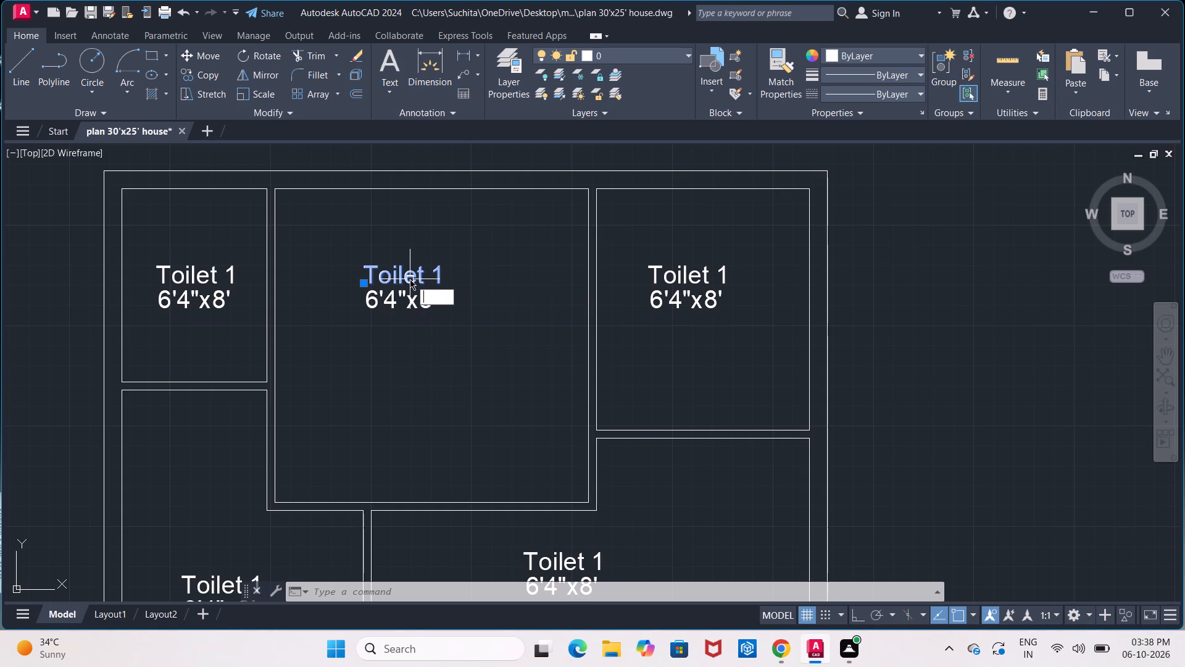
pyautogui.write('text')
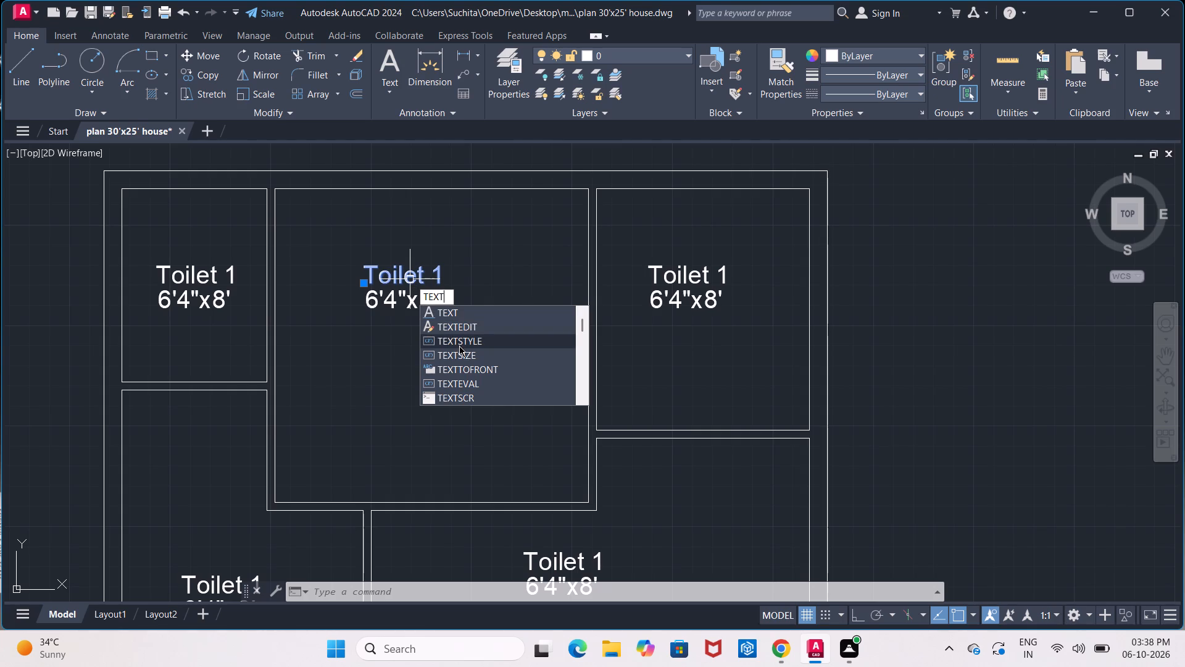
pyautogui.scroll(-2, 466, 356)
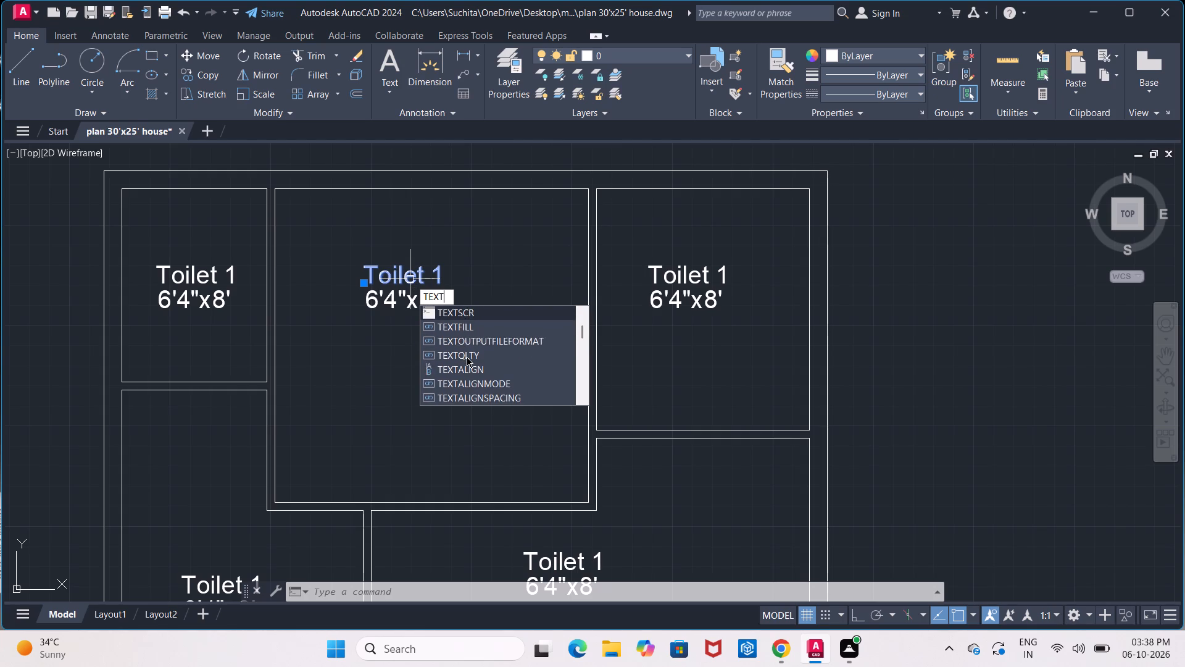
pyautogui.scroll(-6, 467, 357)
pyautogui.scroll(2, 467, 357)
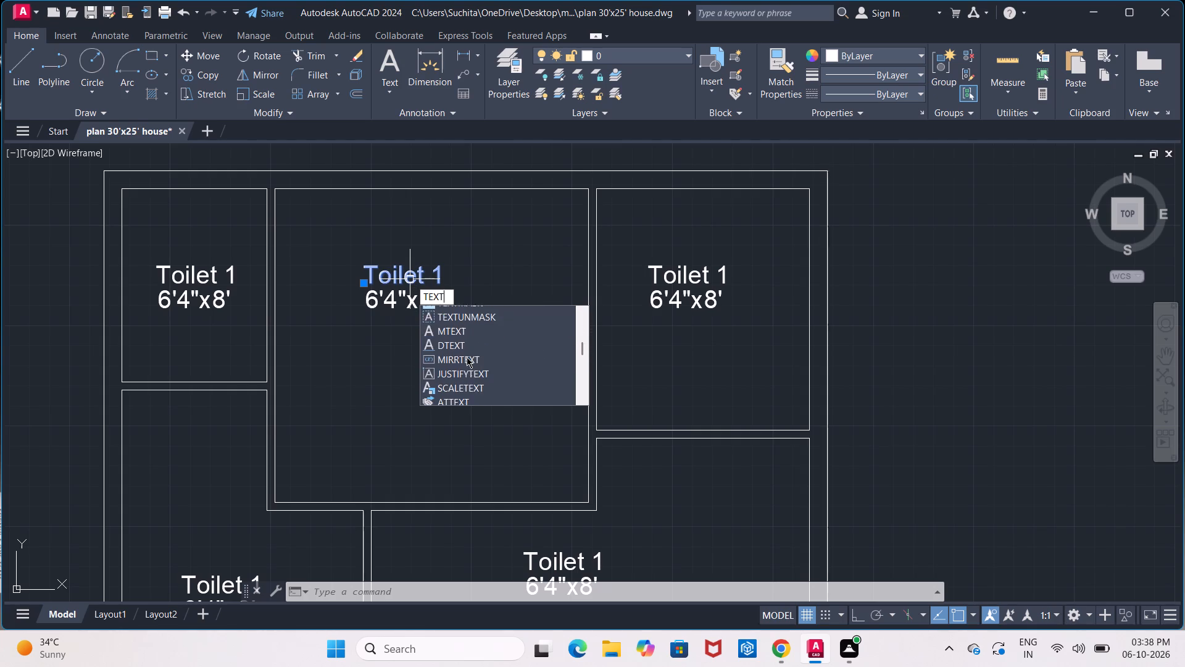
pyautogui.scroll(2, 467, 357)
pyautogui.scroll(-4, 467, 357)
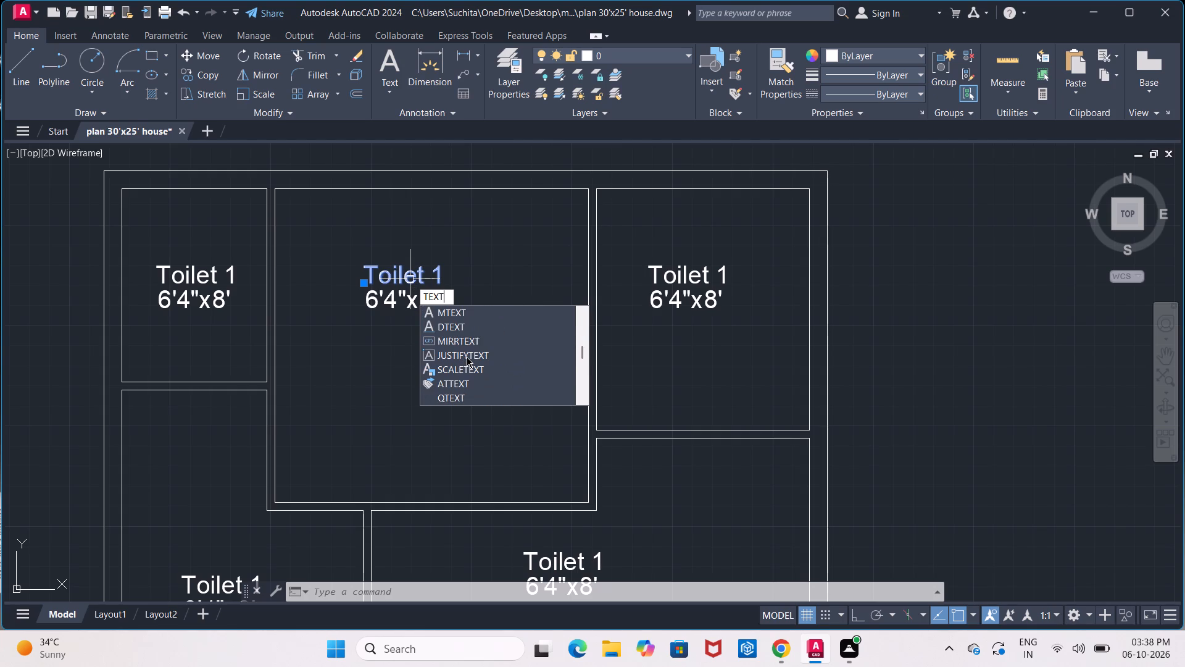
pyautogui.scroll(14, 467, 357)
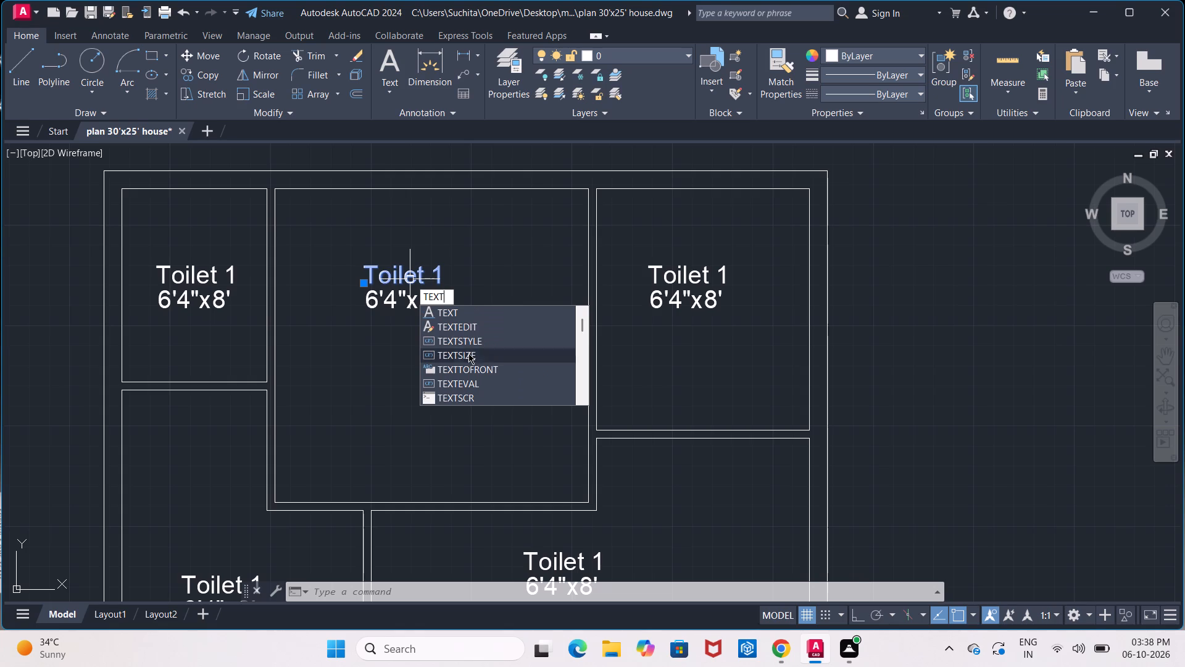
pyautogui.click(460, 324)
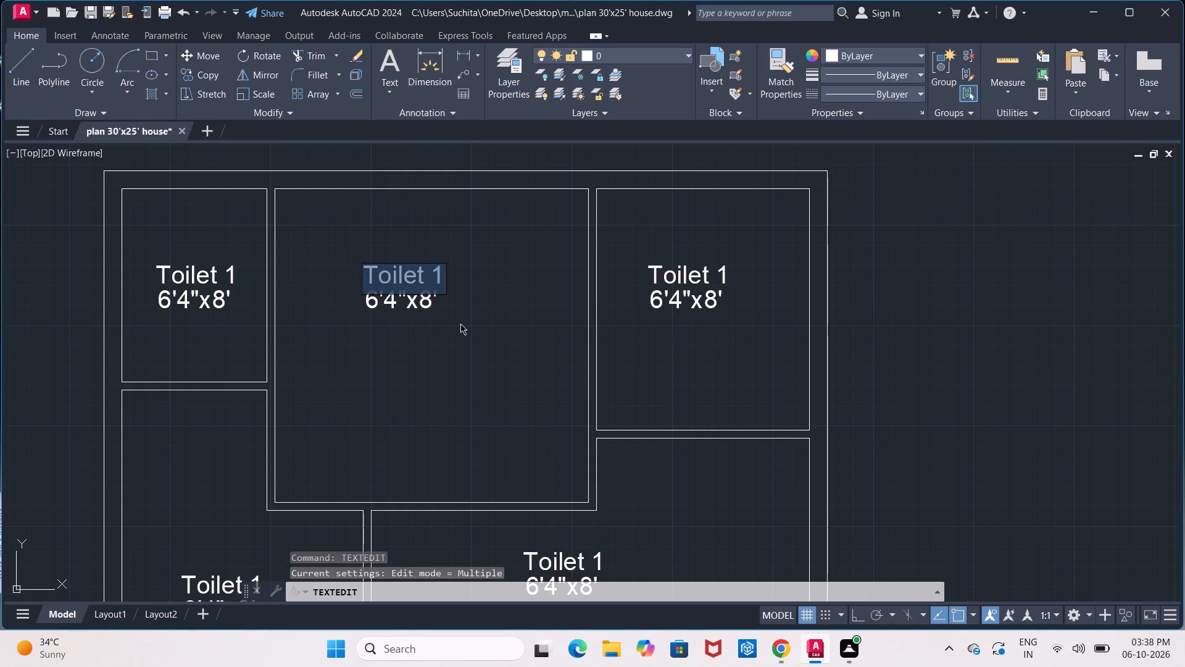
pyautogui.press('b')
pyautogui.press('BackSpace')
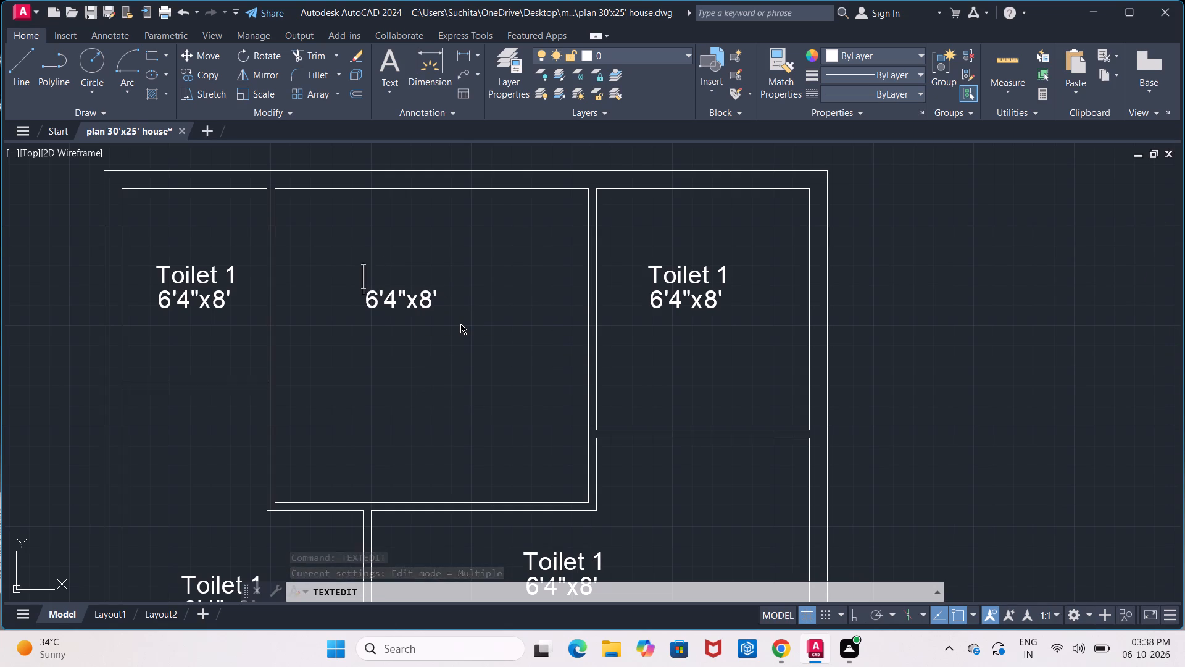
pyautogui.write('BED')
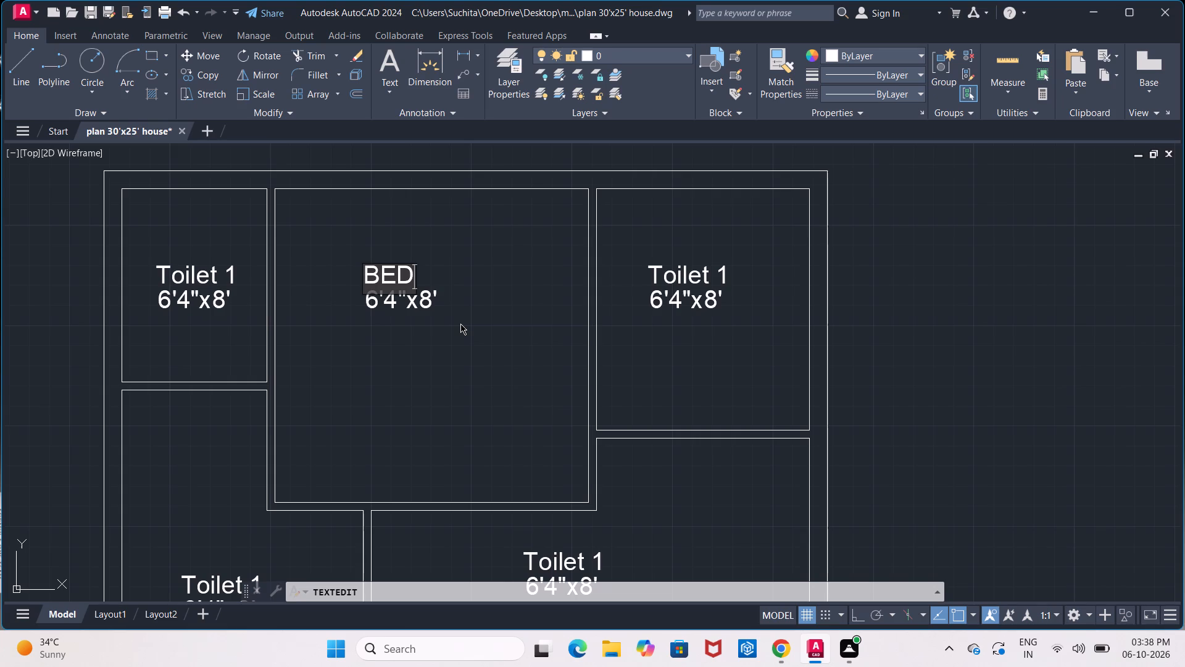
pyautogui.press('BackSpace')
pyautogui.press('BackSpace')
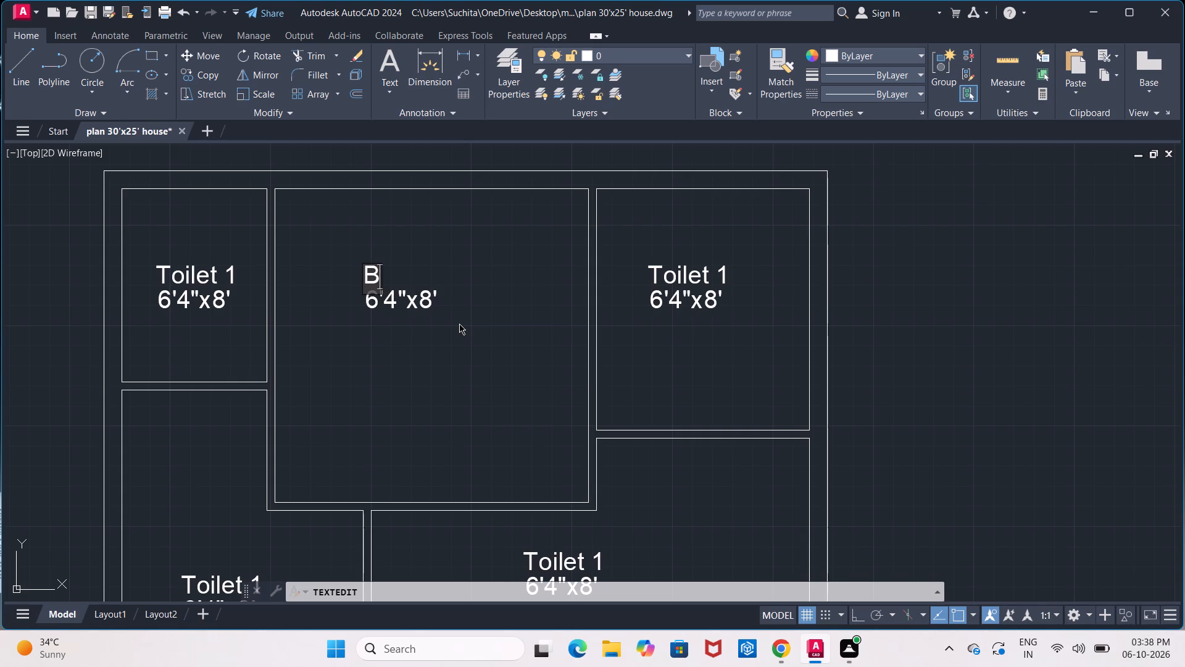
pyautogui.press('d')
pyautogui.write('ROOM')
pyautogui.press('space')
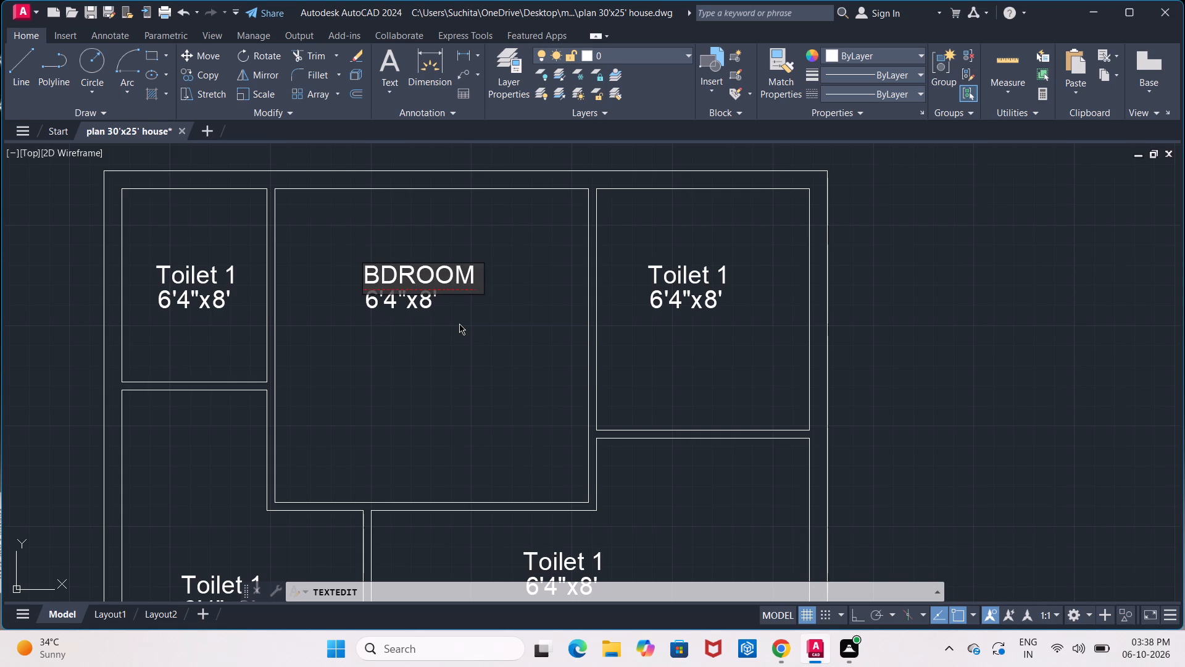
pyautogui.press('1')
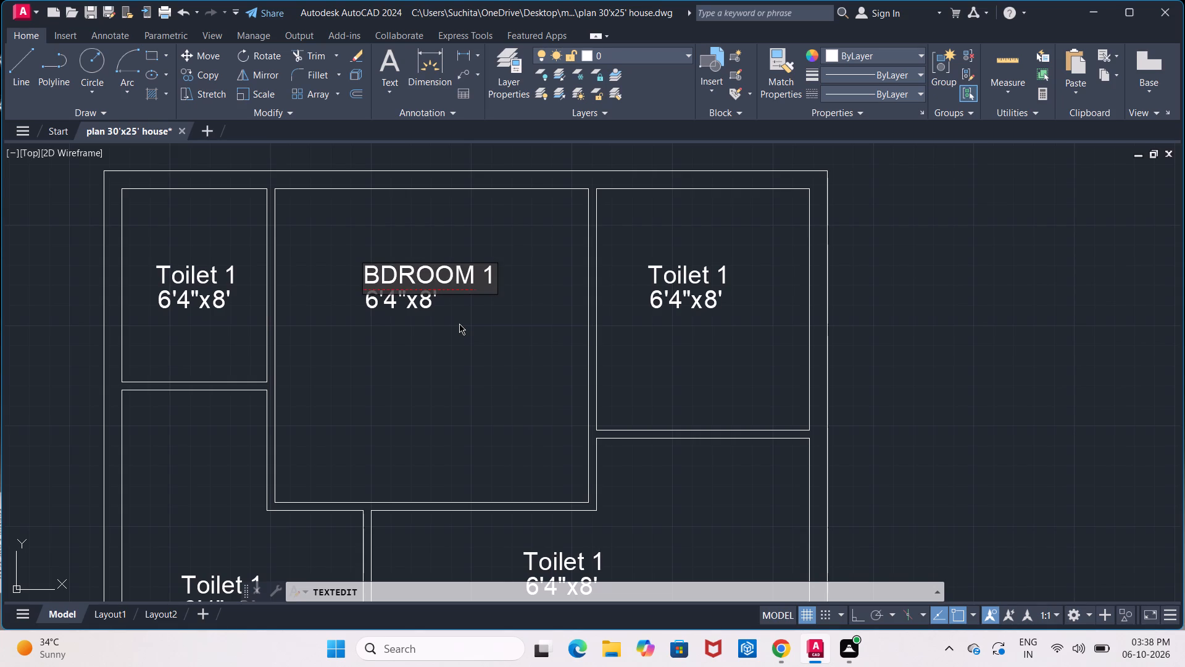
pyautogui.click(460, 324)
# Replace the dimension text beneath "BDROOM 1" with 13'X12', indented with leading spaces to centre it under the name.
pyautogui.click(416, 309)
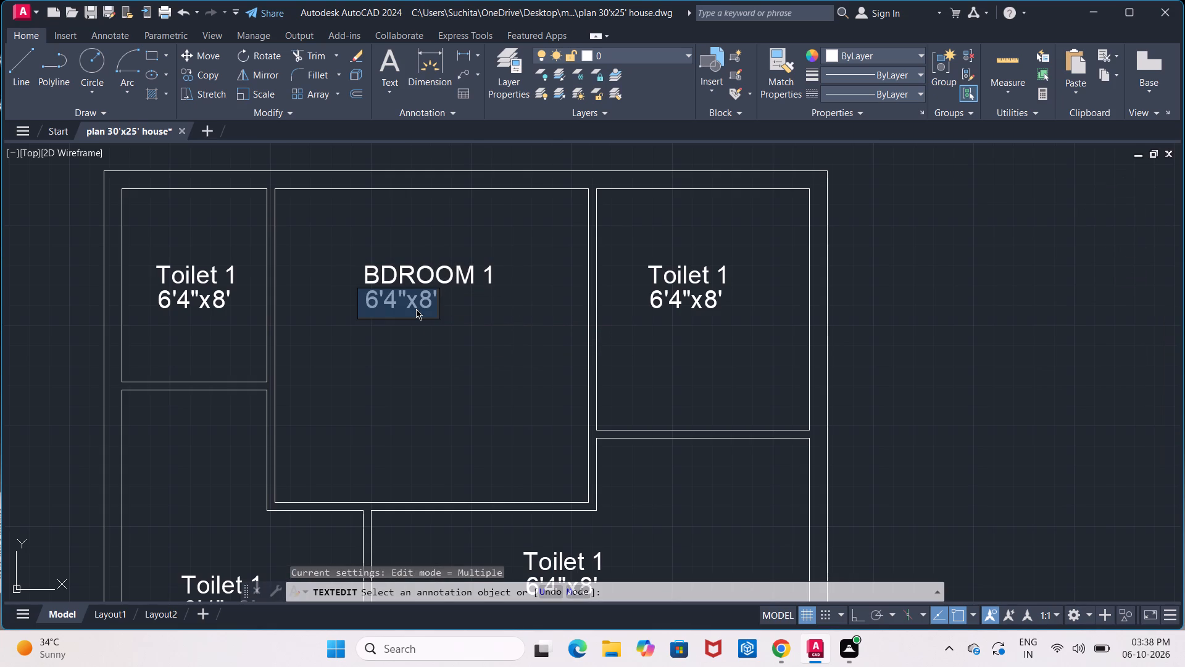
pyautogui.press('BackSpace')
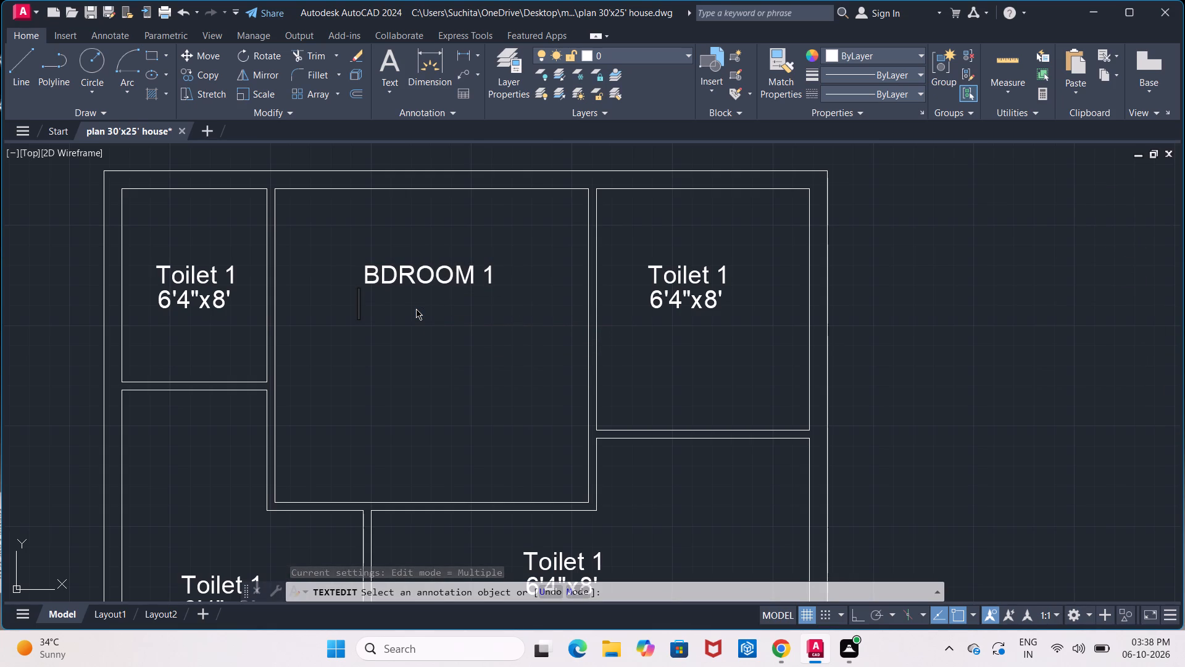
pyautogui.press('space')
pyautogui.press('space')
pyautogui.press('space')
pyautogui.press('space')
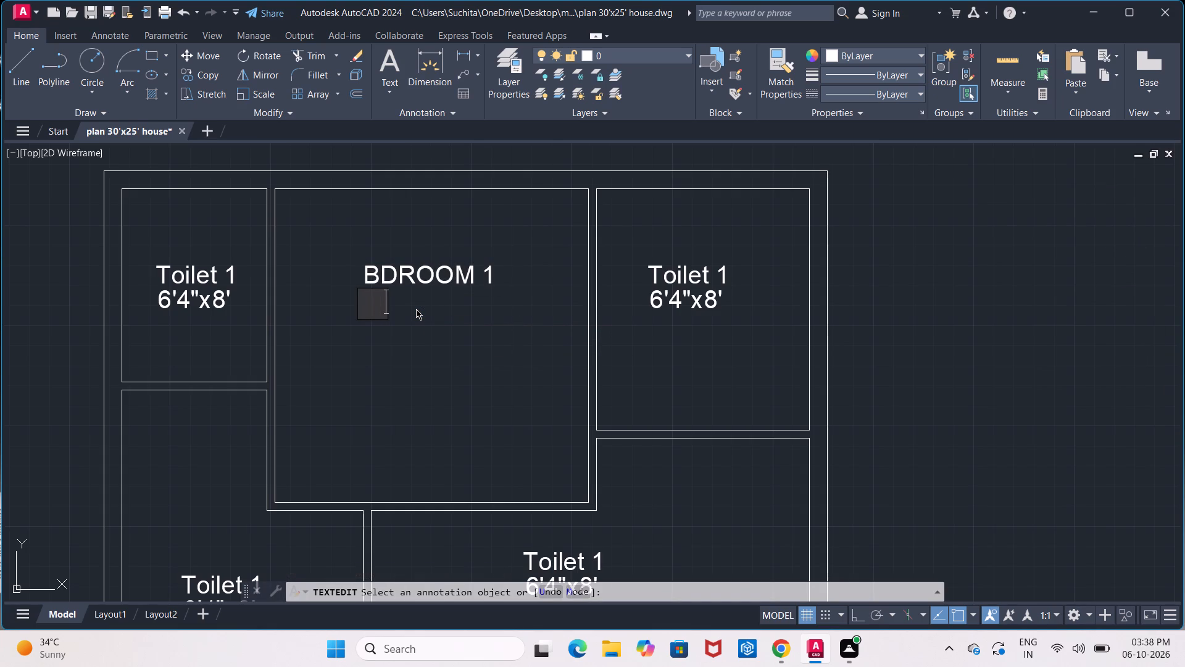
pyautogui.write("13'")
pyautogui.press('x')
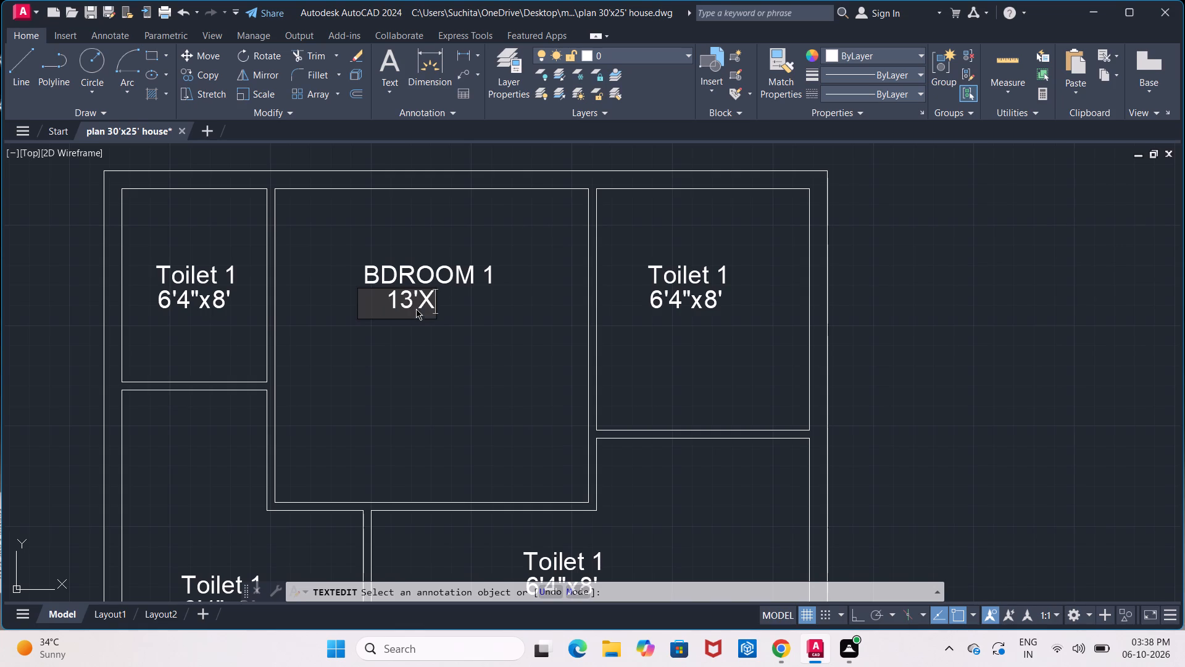
pyautogui.press('1')
pyautogui.press('2')
pyautogui.press("'")
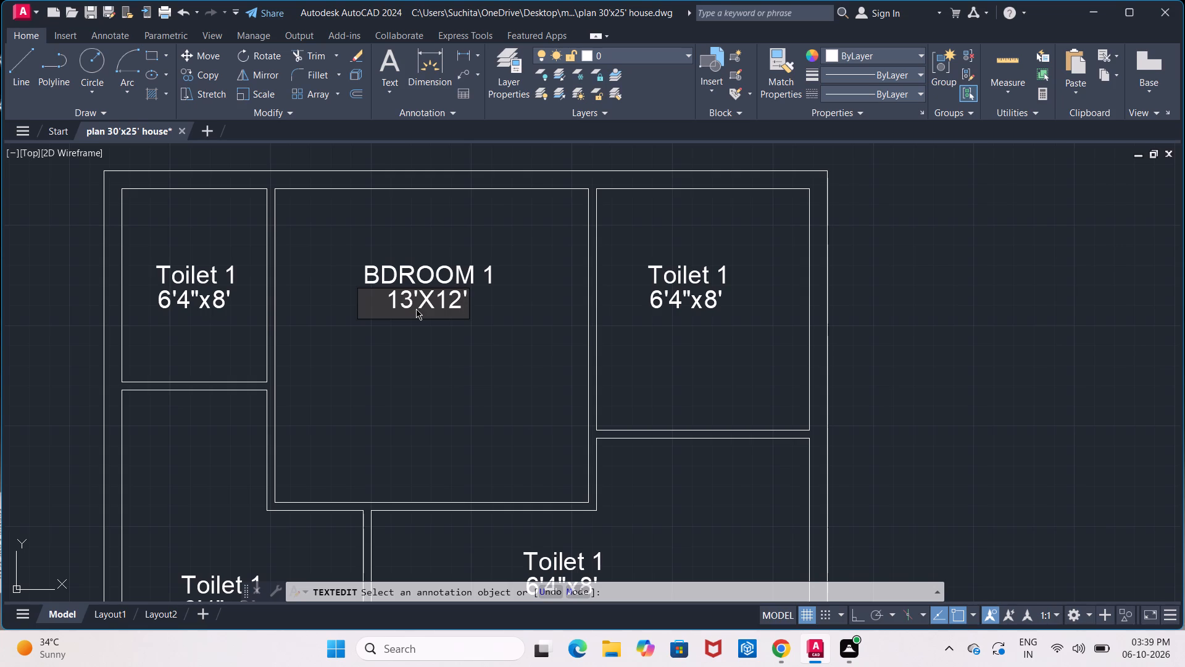
pyautogui.click(690, 275)
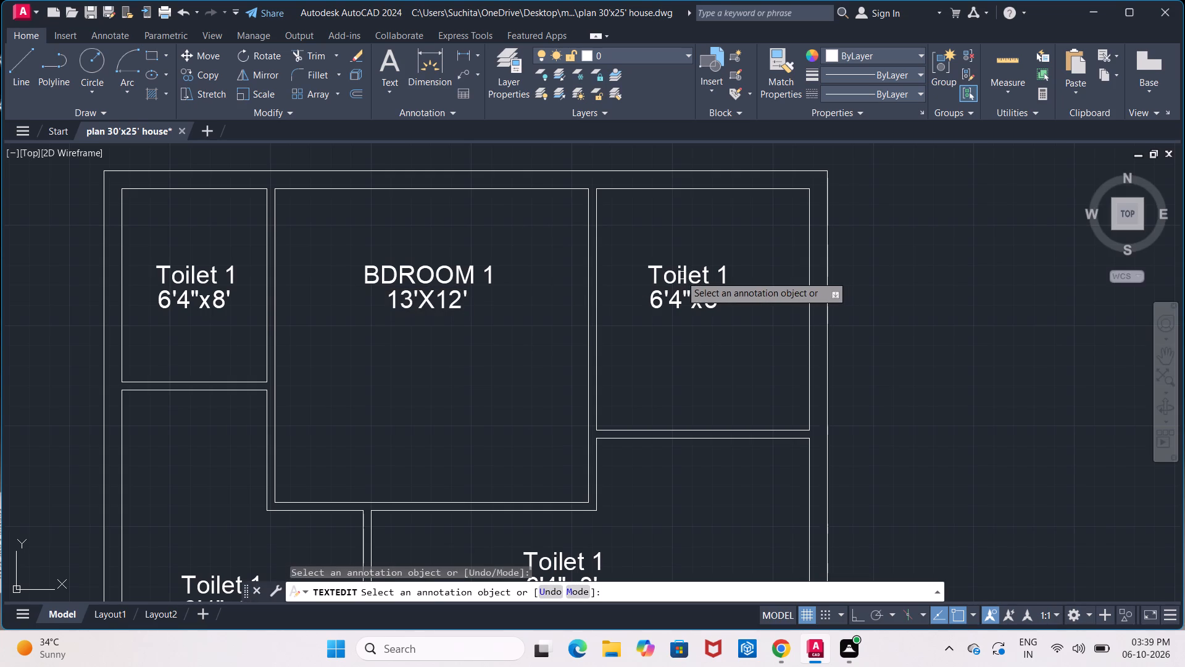
# Replace the copied "Toilet 1" name in the upper-right room with "K".
pyautogui.click(675, 274)
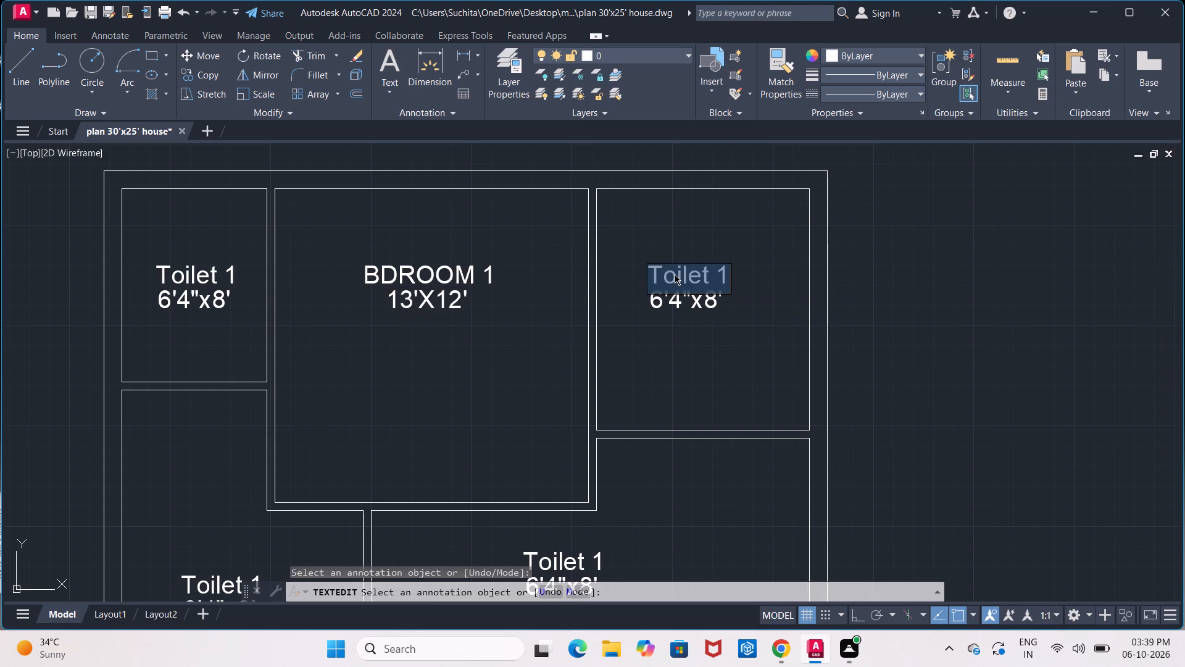
pyautogui.press('k')
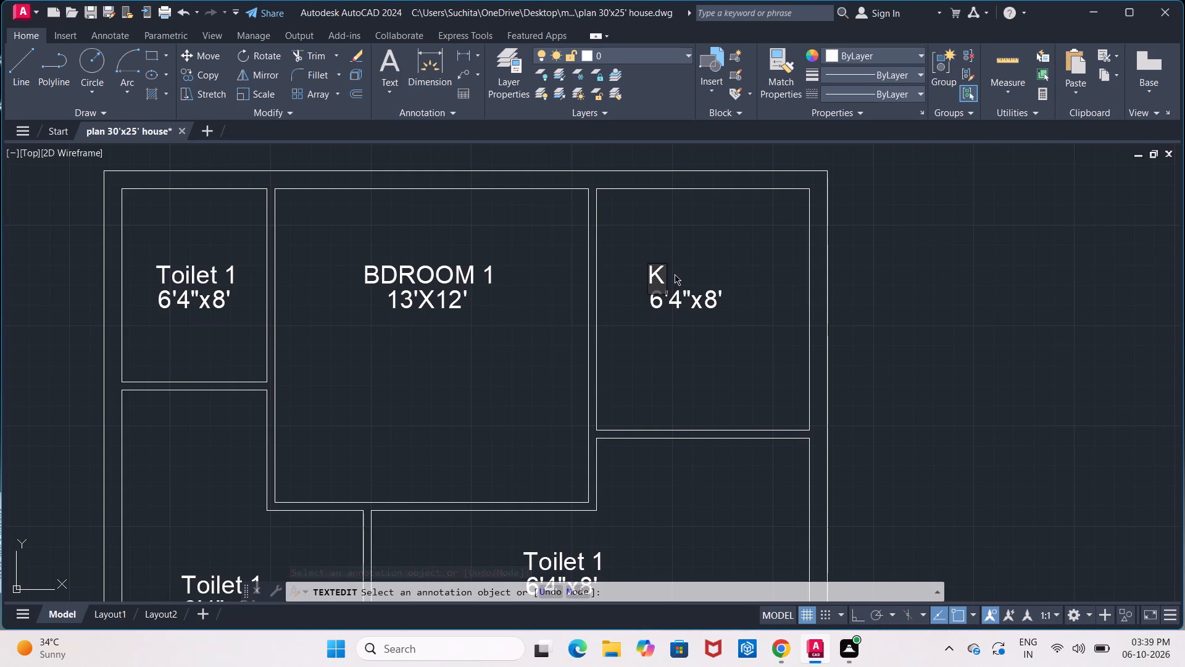
pyautogui.click(462, 274)
# Rewrite the upper-middle room's name as "Bedroom 1".
pyautogui.click(462, 272)
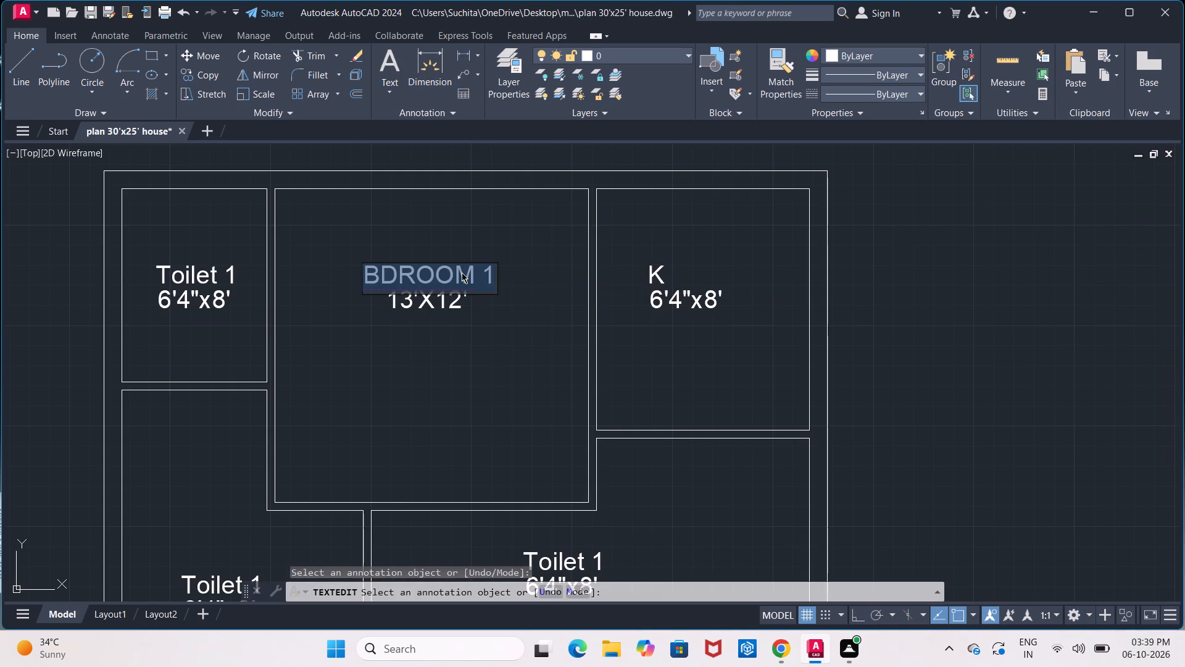
pyautogui.press('BackSpace')
pyautogui.press('b')
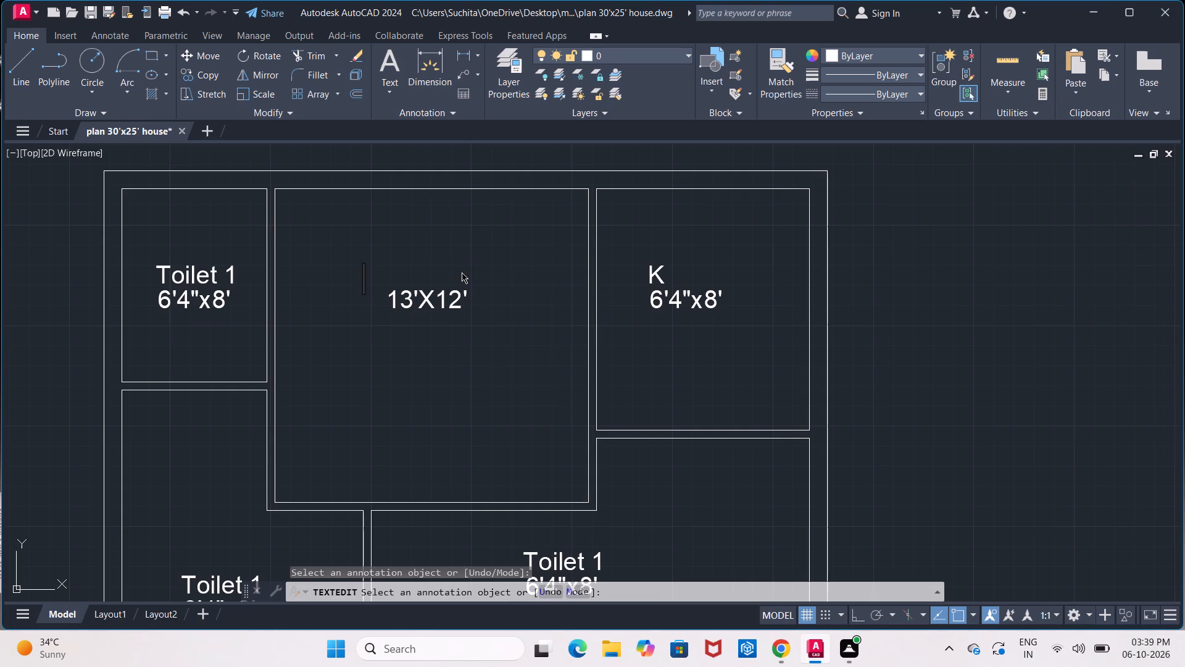
pyautogui.write('edr')
pyautogui.write('oom')
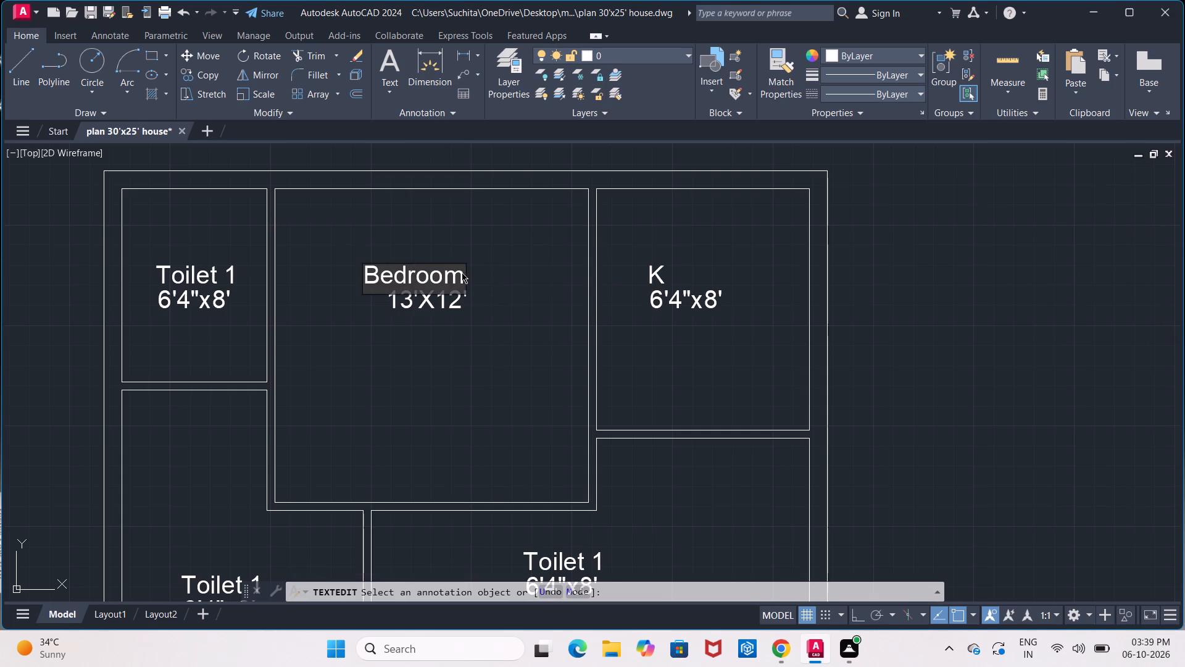
pyautogui.press('space')
pyautogui.press('1')
pyautogui.click(659, 277)
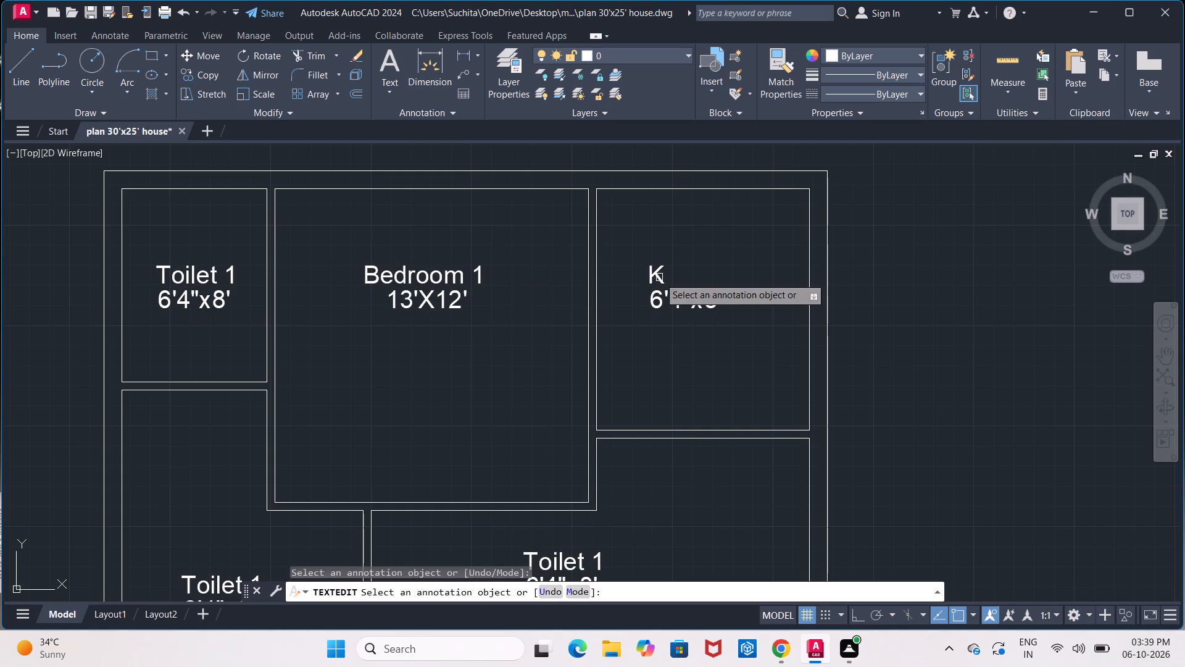
# Complete the upper-right room's name so it reads "Kitchen".
pyautogui.click(659, 279)
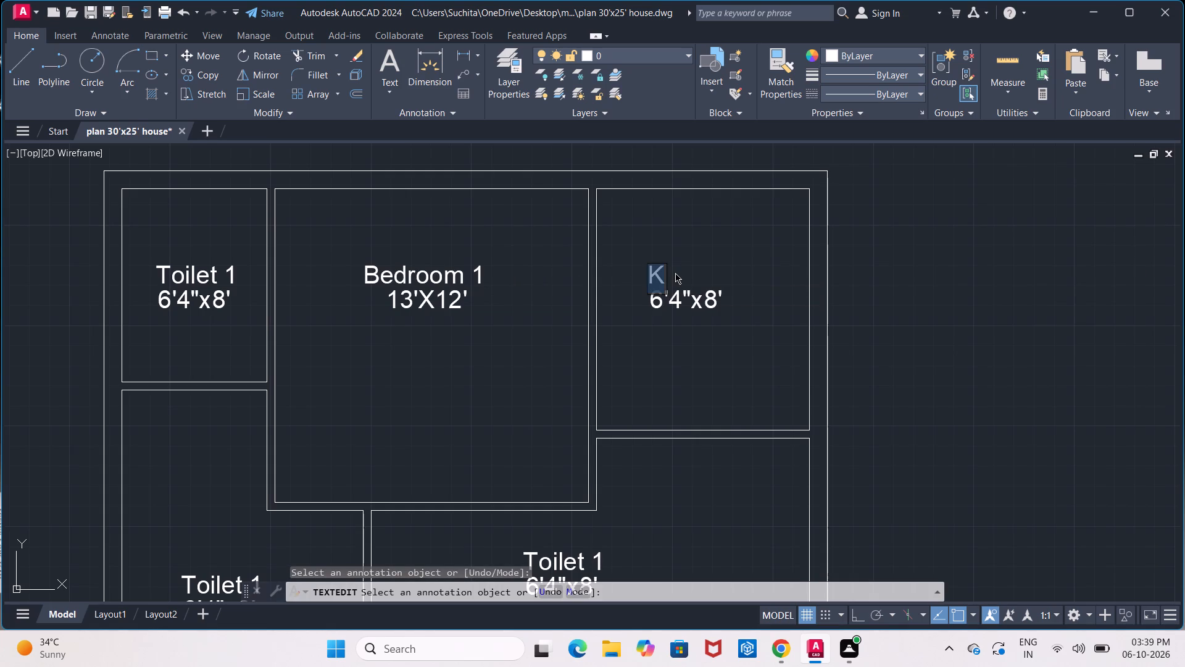
pyautogui.click(677, 272)
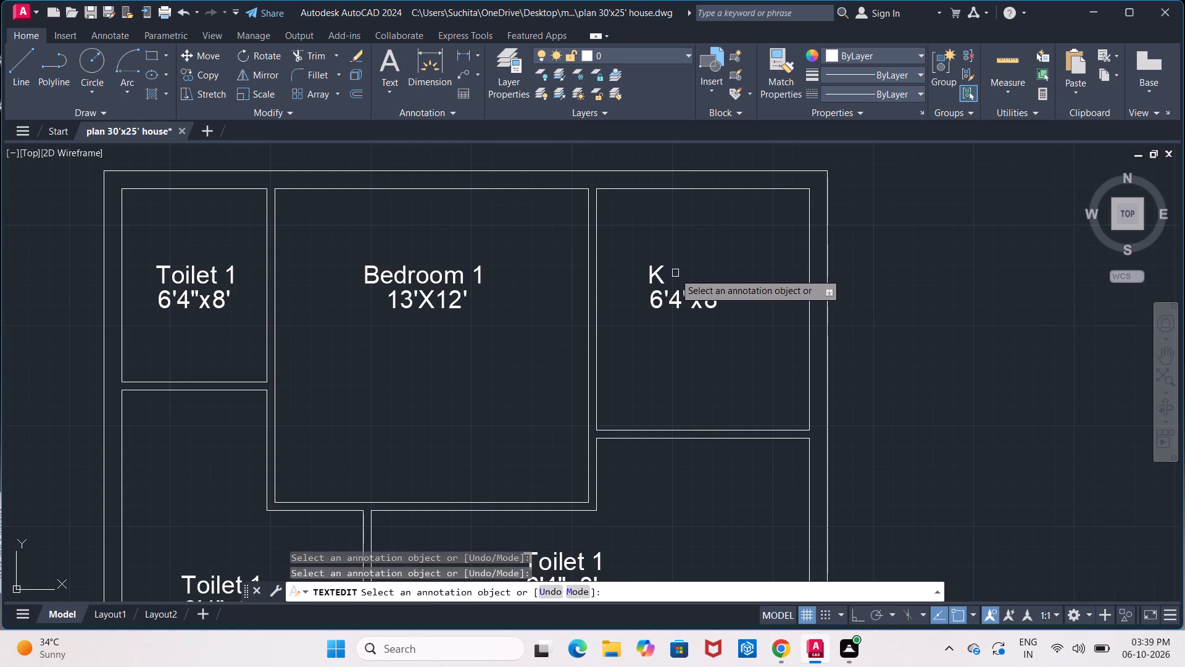
pyautogui.click(663, 274)
pyautogui.click(663, 274)
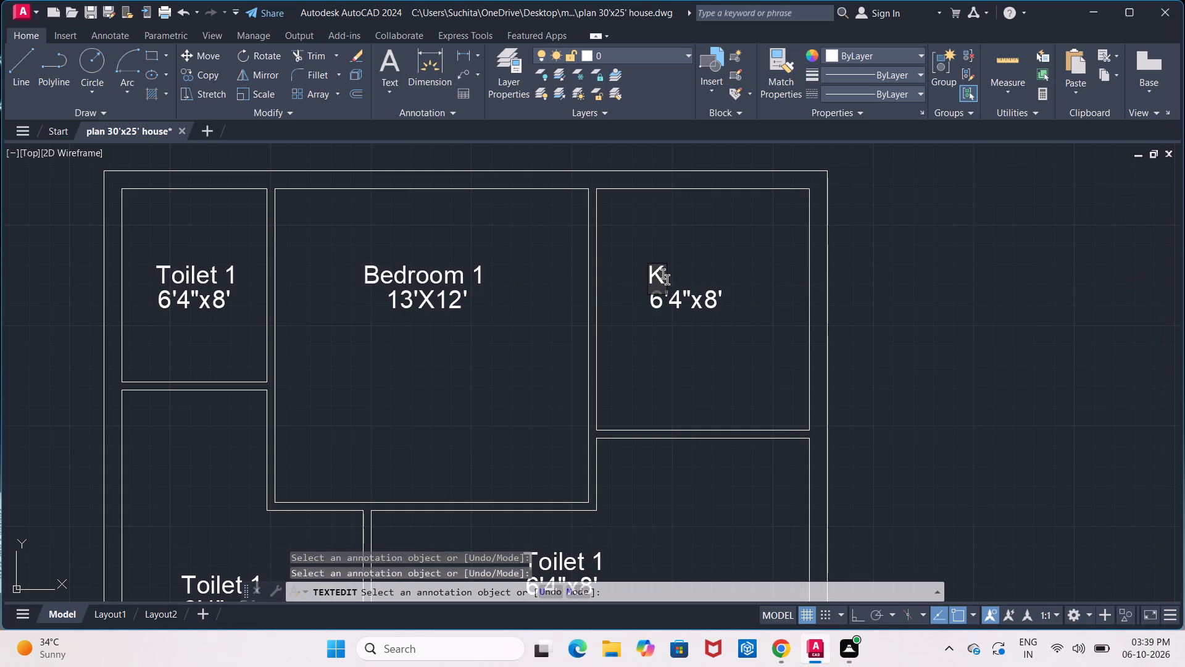
pyautogui.write('itche')
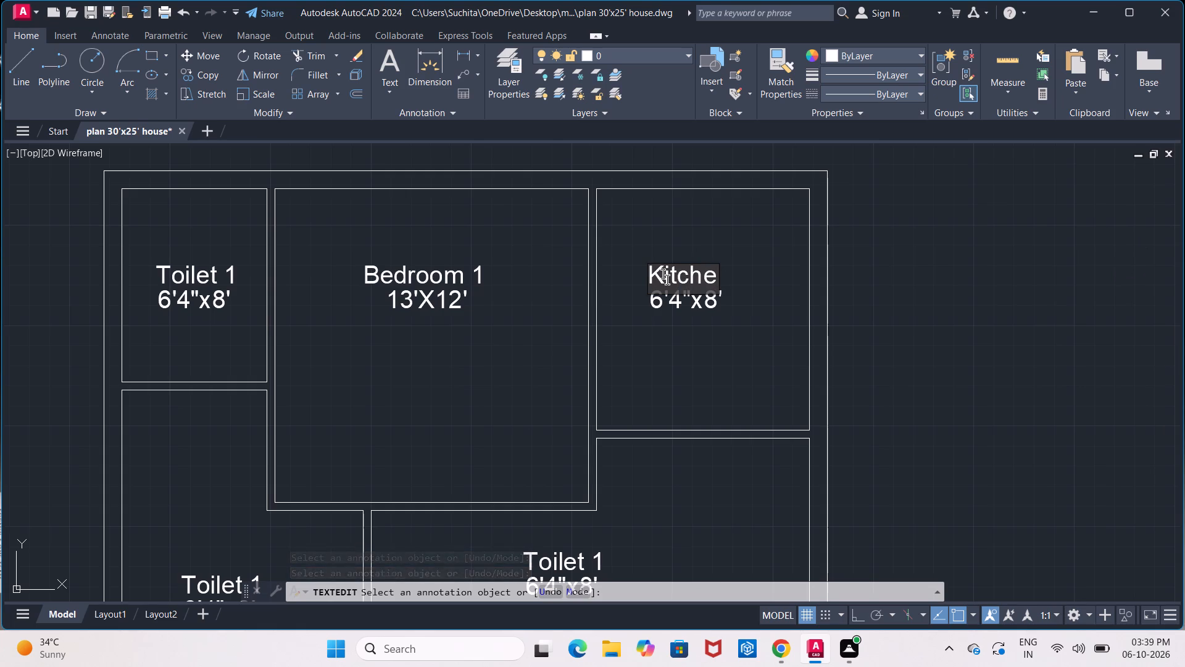
pyautogui.press('n')
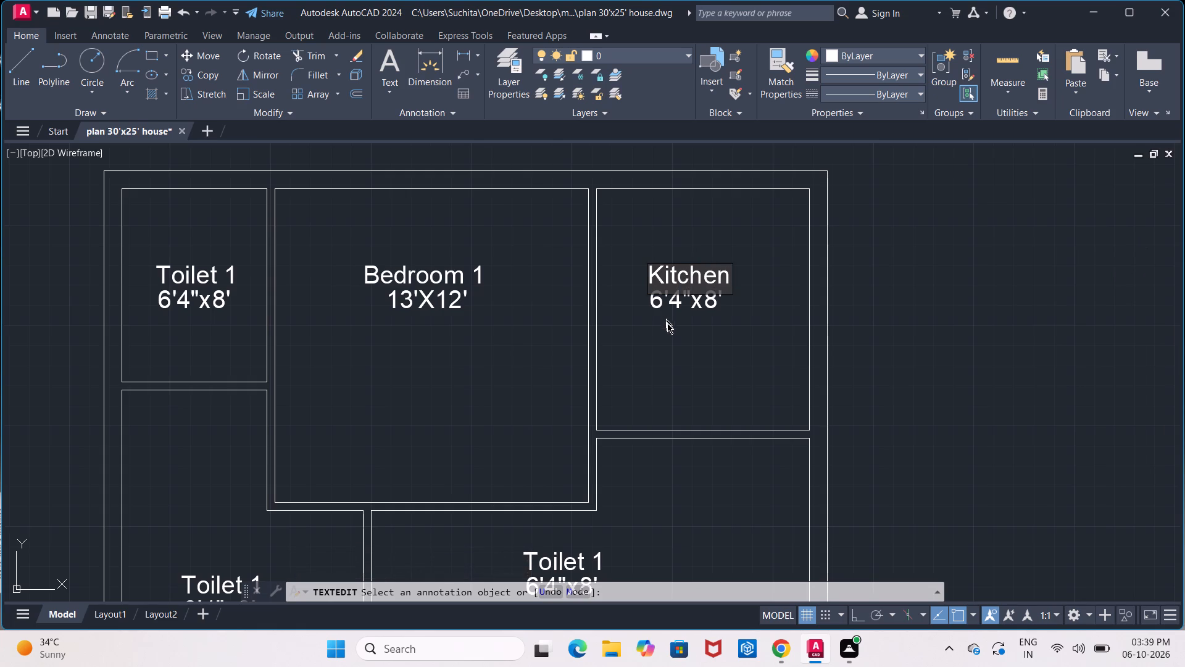
pyautogui.click(668, 324)
# Replace the dimension text beneath "Kitchen" with 8'x10', indented with two leading spaces to centre it under the name.
pyautogui.click(670, 303)
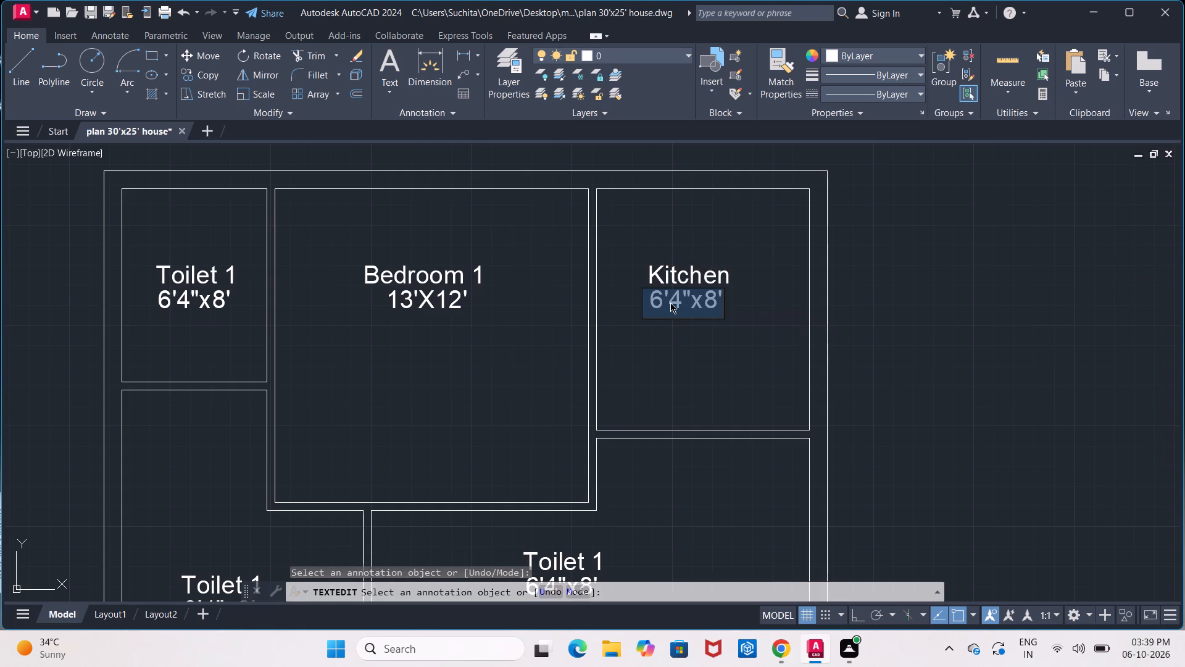
pyautogui.press('8')
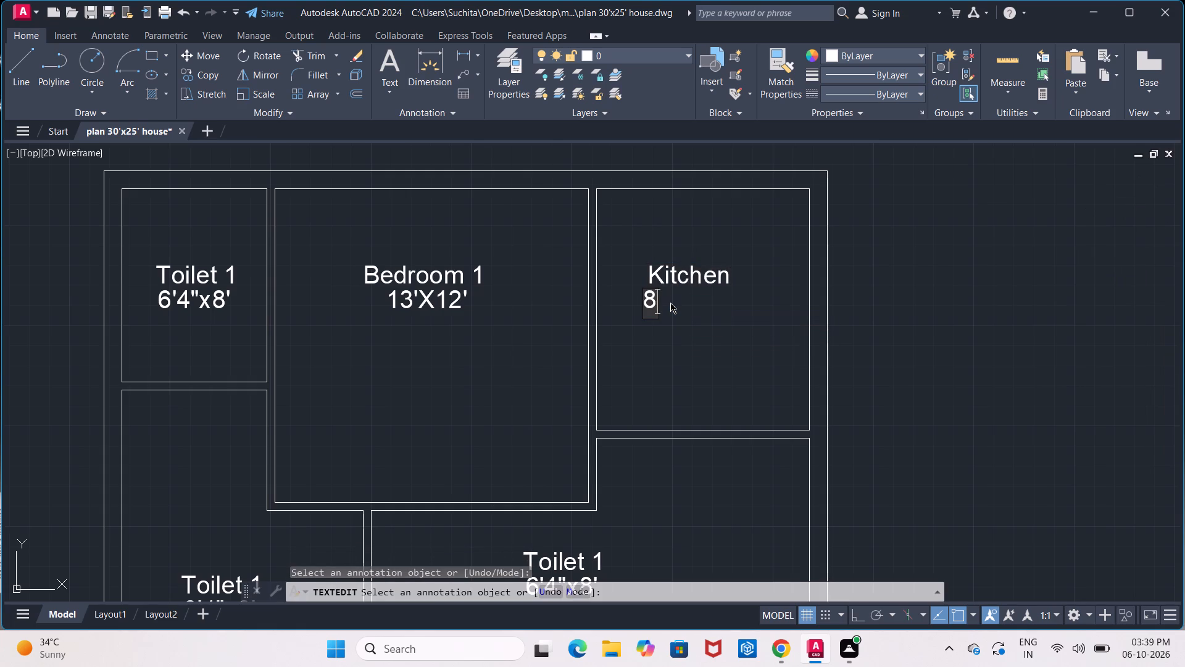
pyautogui.press('BackSpace')
pyautogui.press('space')
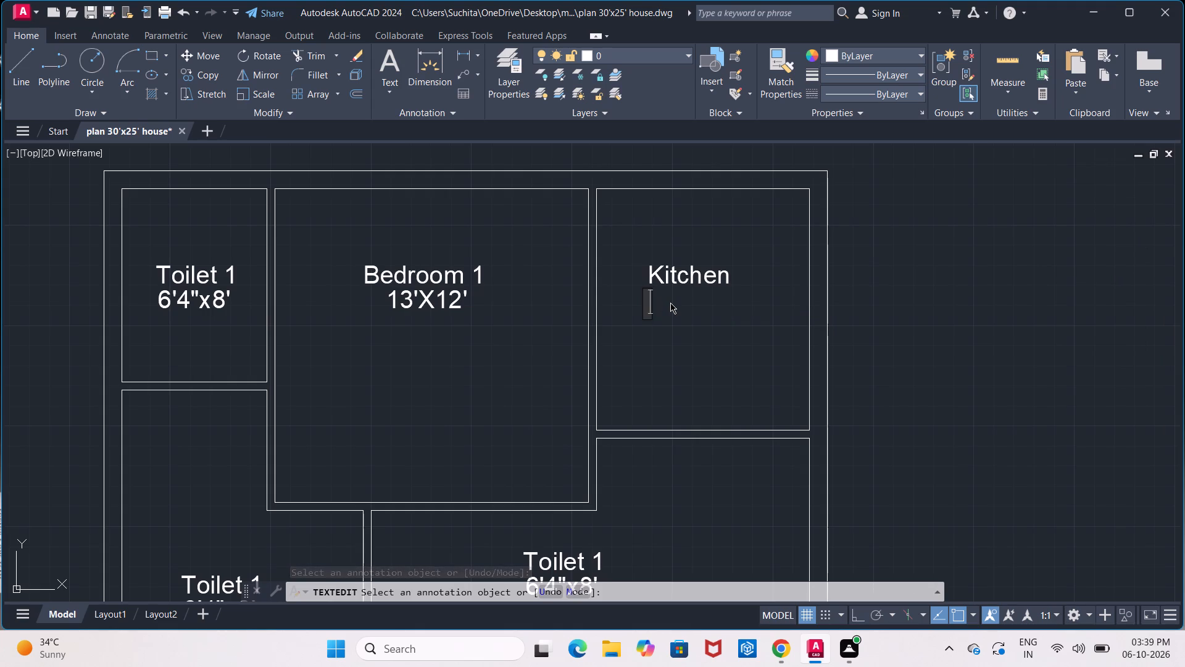
pyautogui.press('space')
pyautogui.press('space')
pyautogui.write('8;')
pyautogui.press('BackSpace')
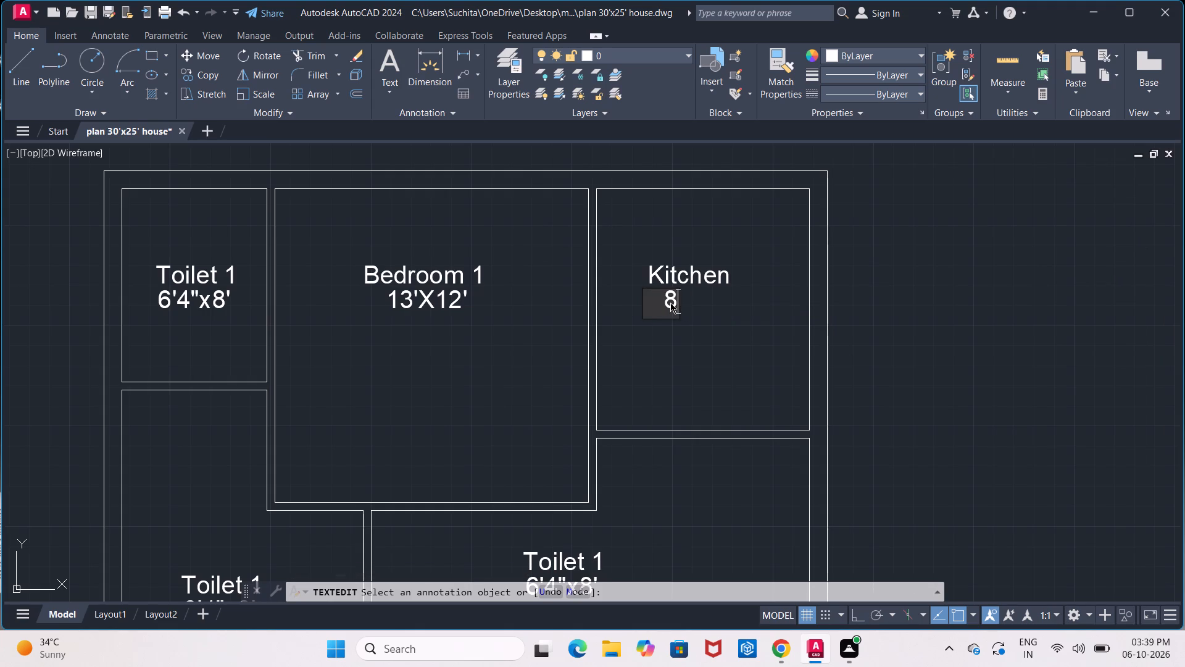
pyautogui.press("'")
pyautogui.press('x')
pyautogui.write('10')
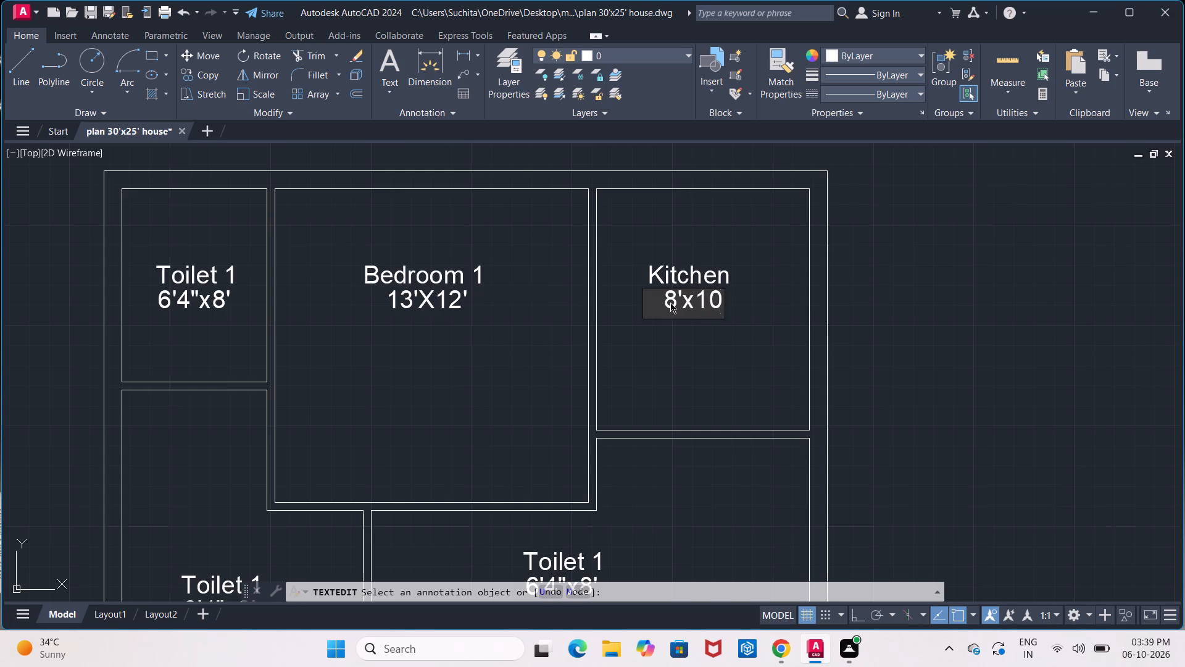
pyautogui.press(';')
pyautogui.press('BackSpace')
pyautogui.press("'")
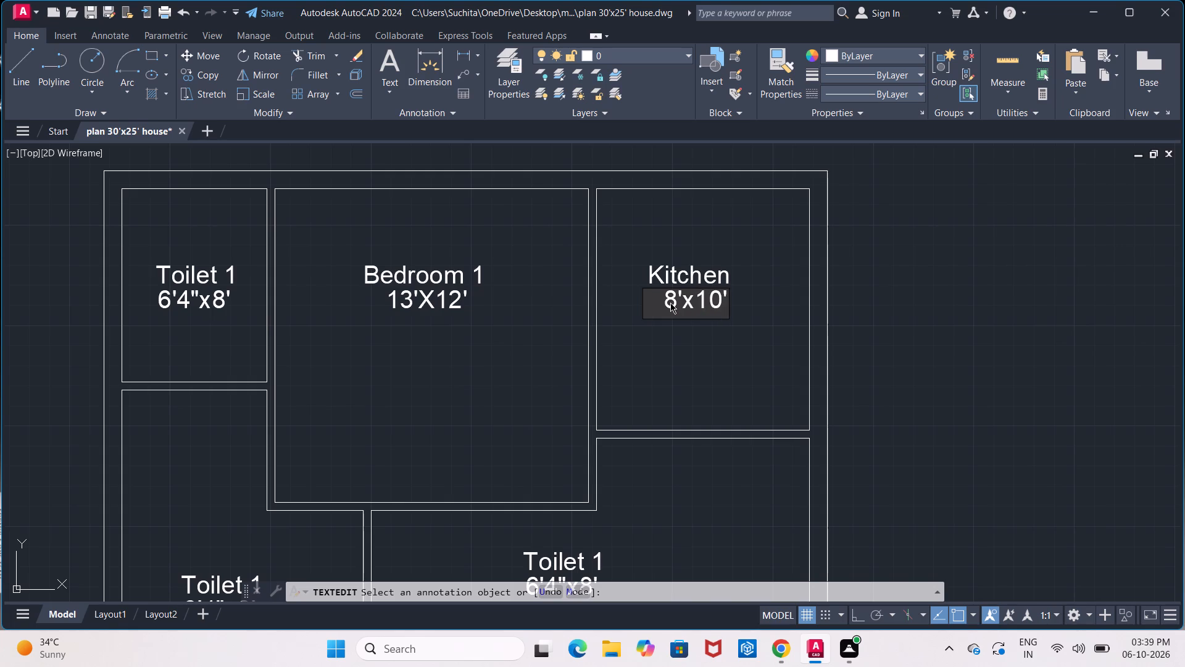
pyautogui.click(664, 303)
pyautogui.press('Left')
pyautogui.press('Right')
pyautogui.press('BackSpace')
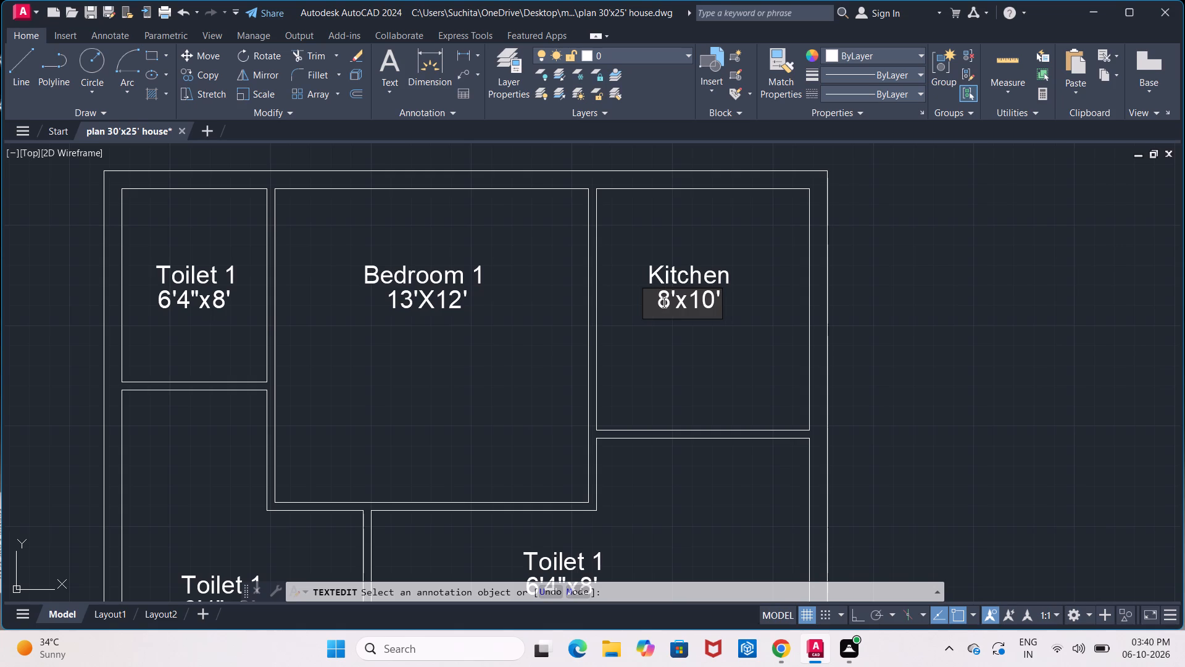
# Rename the copied "Toilet 1" name in the lower-left room as "Bedroom 2".
pyautogui.scroll(-2, 518, 365)
pyautogui.moveTo(514, 361); pyautogui.dragTo(513, 359, button='middle')
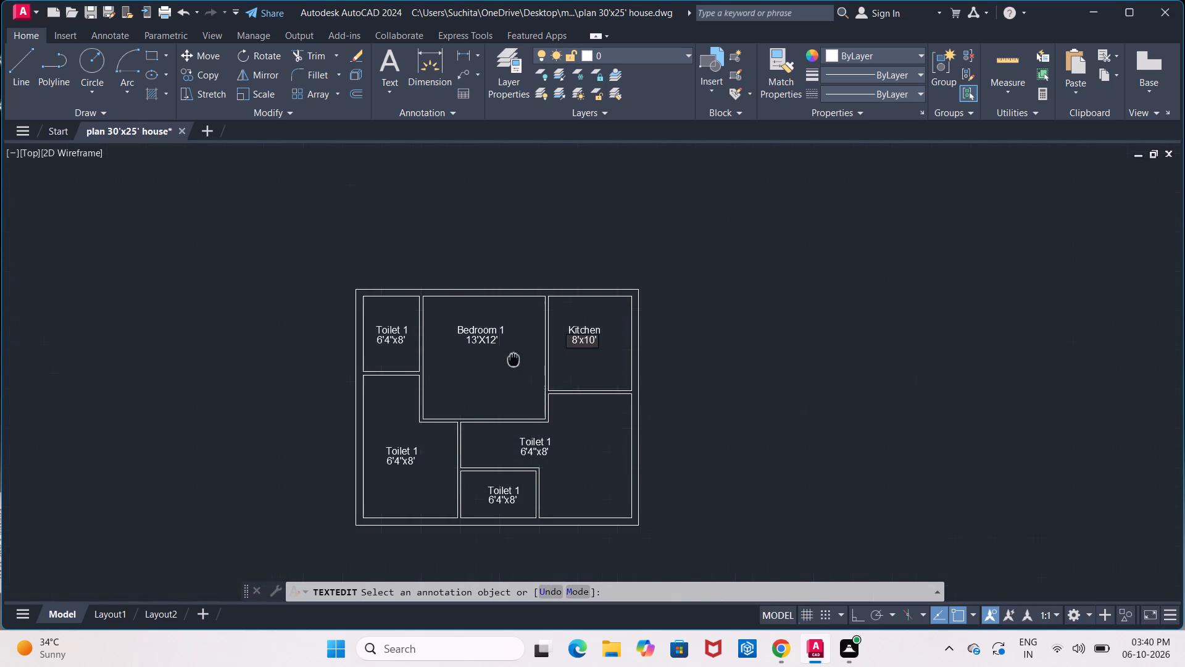
pyautogui.moveTo(513, 359); pyautogui.dragTo(513, 305, button='middle')
pyautogui.scroll(3, 425, 389)
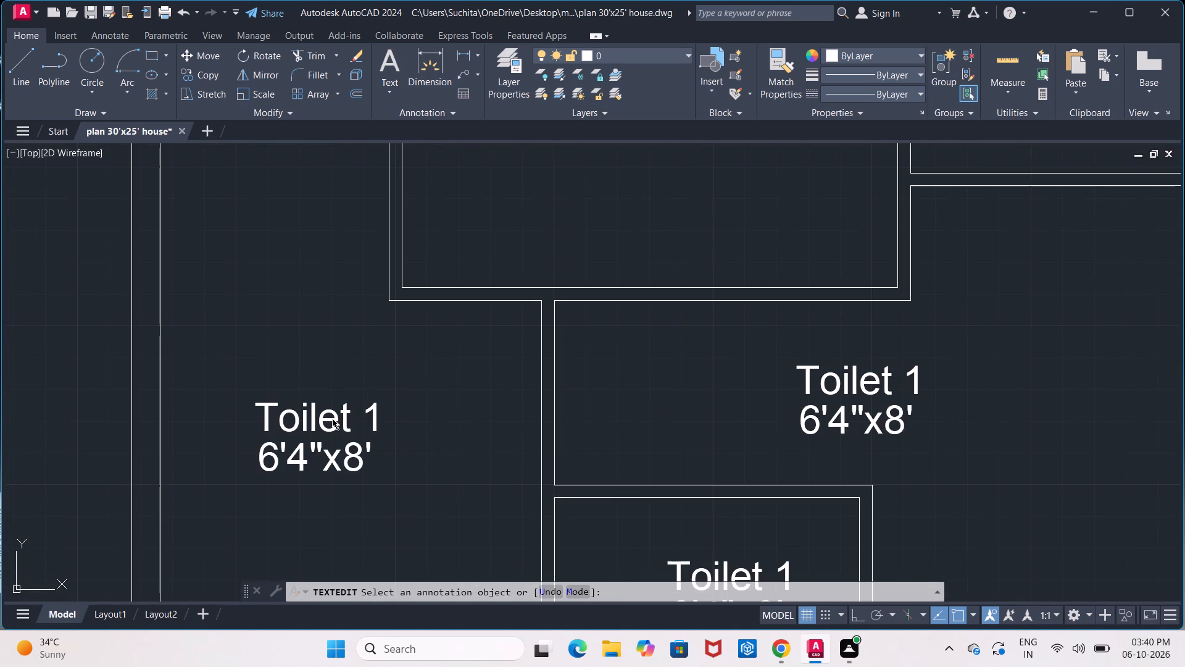
pyautogui.click(325, 417)
pyautogui.click(341, 428)
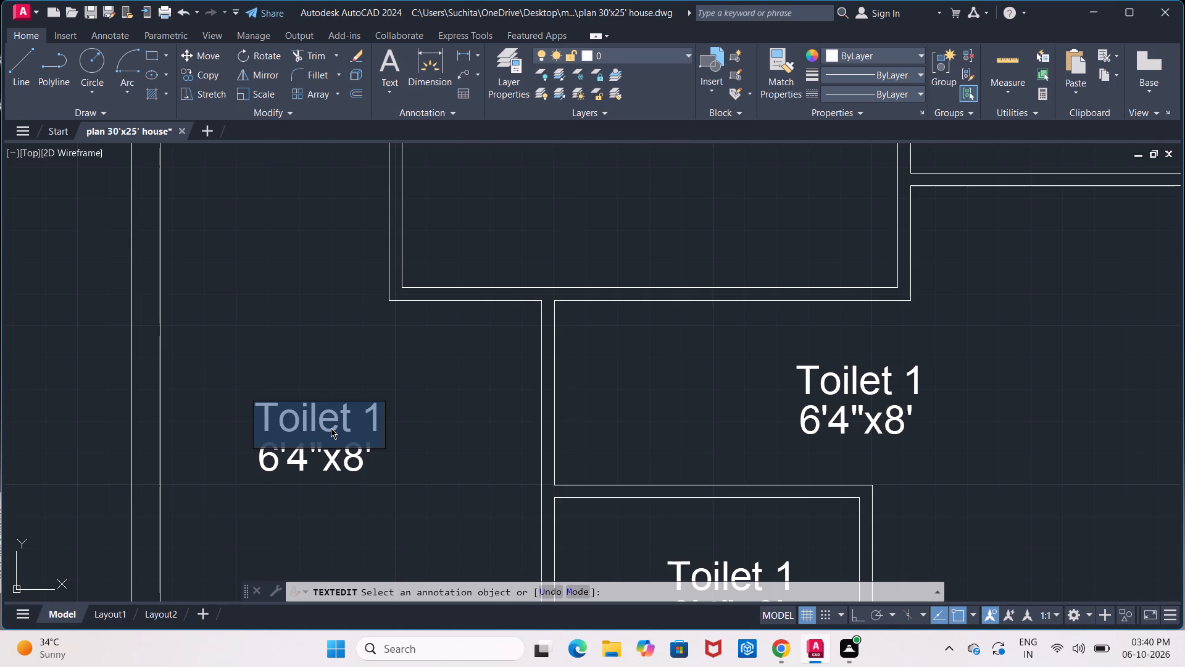
pyautogui.press('b')
pyautogui.press('BackSpace')
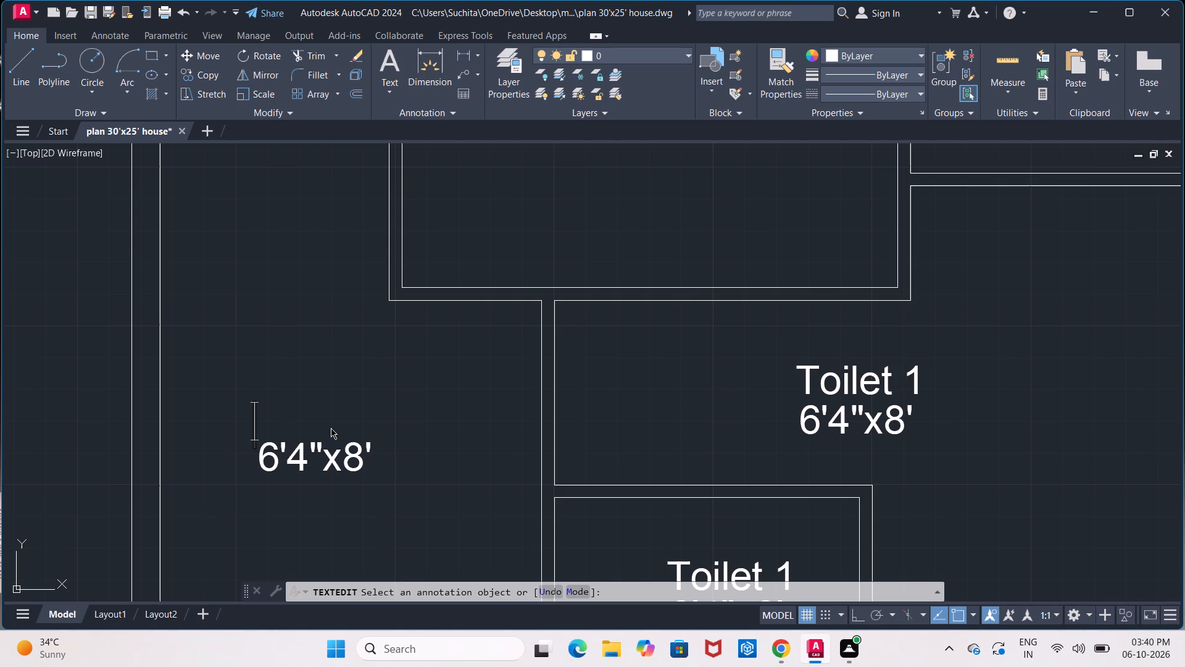
pyautogui.press('b')
pyautogui.write('wd')
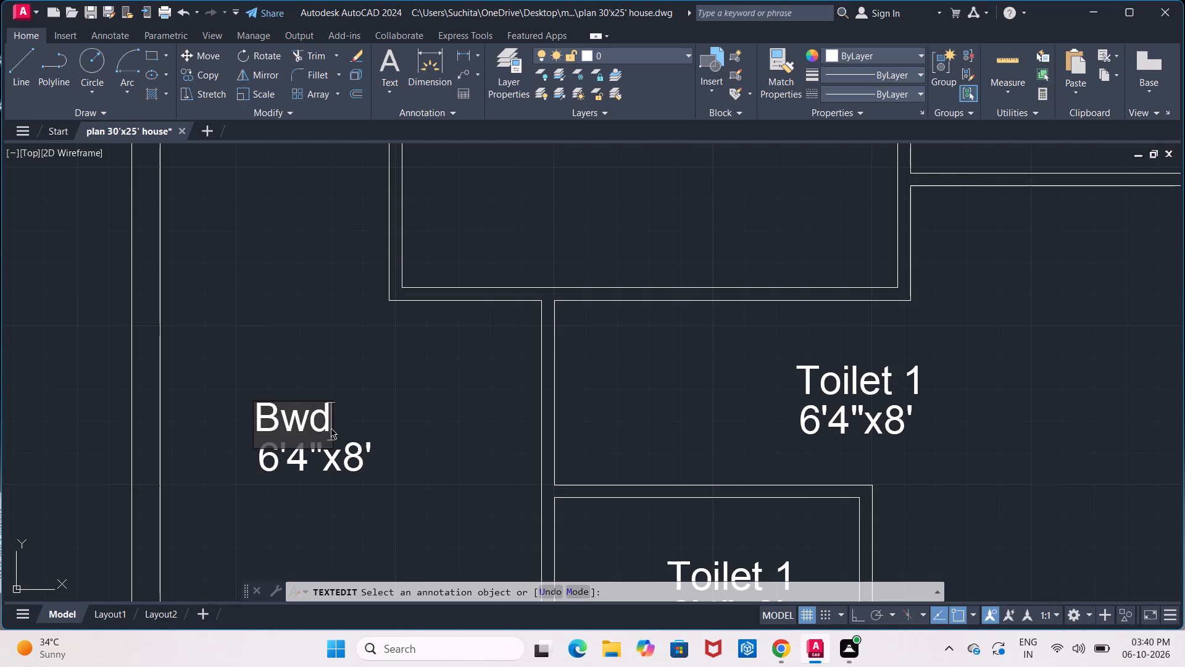
pyautogui.press('BackSpace')
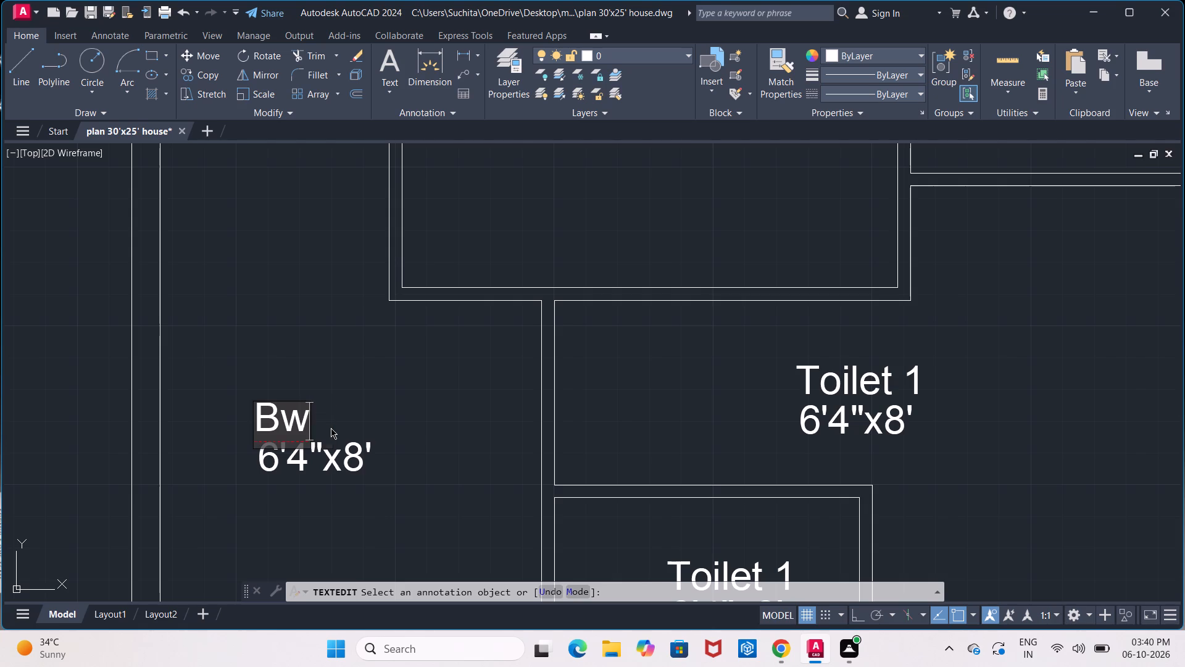
pyautogui.press('BackSpace')
pyautogui.write('edr')
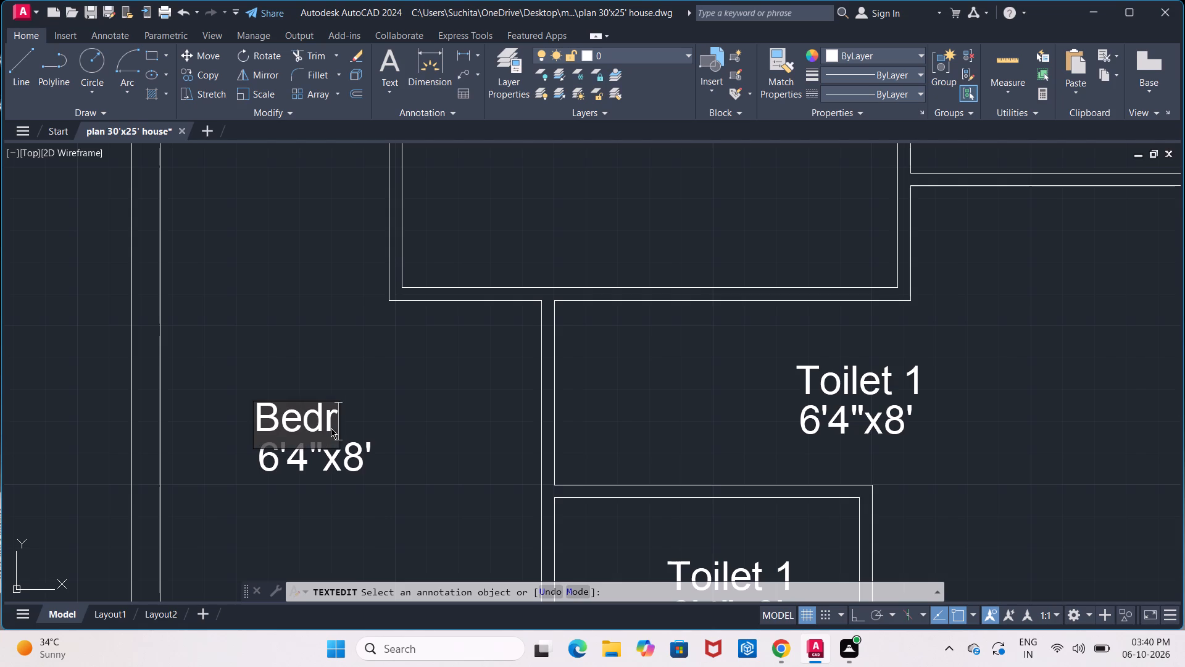
pyautogui.write('oom')
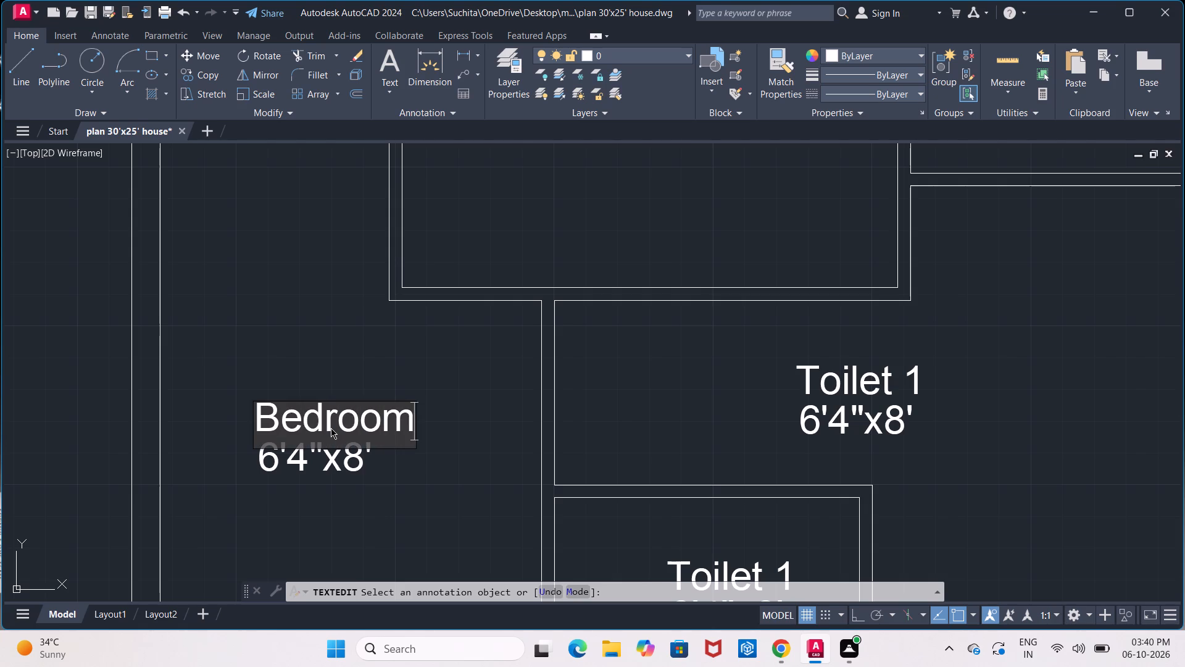
pyautogui.press('space')
pyautogui.press('2')
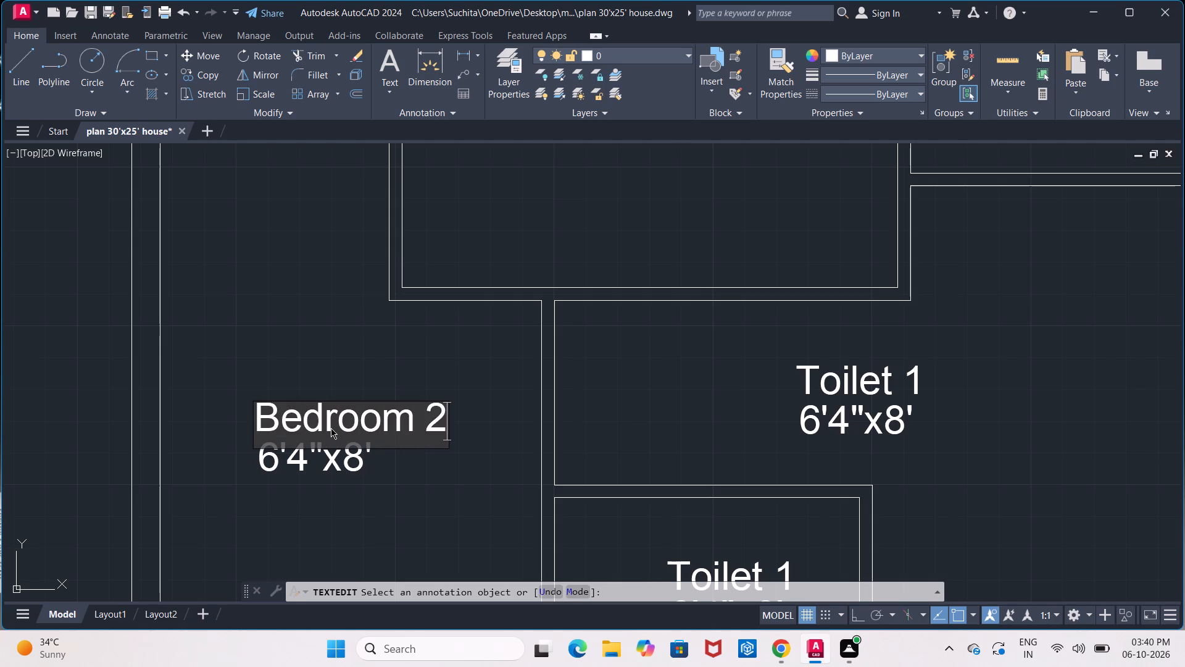
pyautogui.click(335, 462)
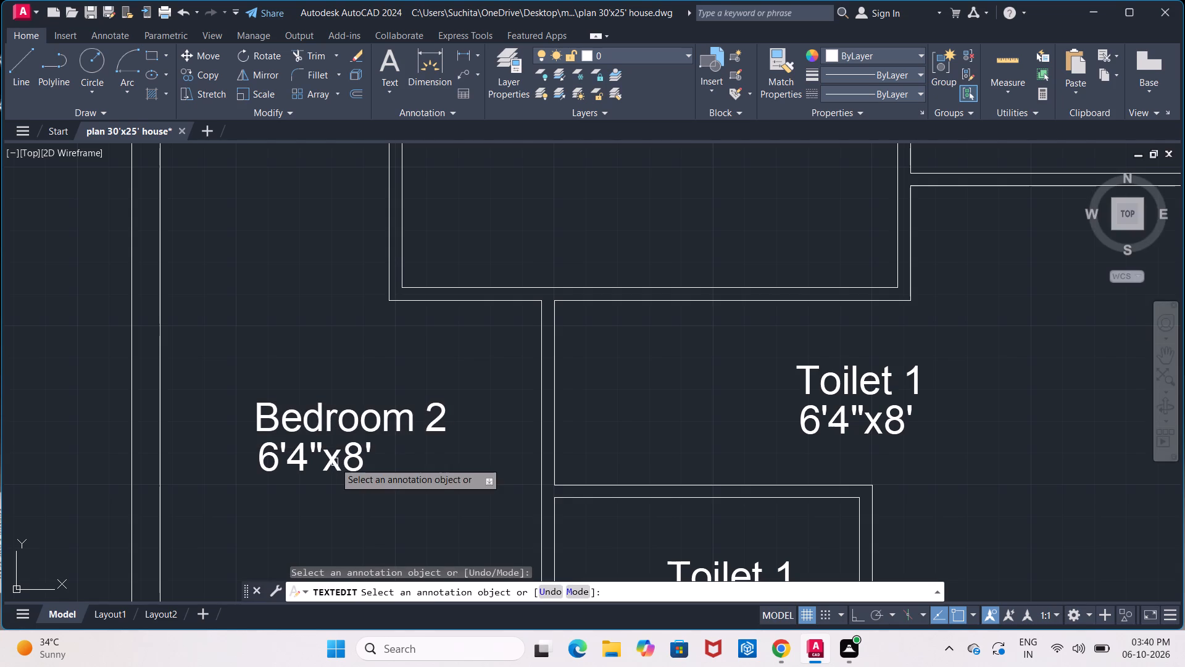
# Replace the dimension text beneath "Bedroom 2" with 10'x14'10", indented with one leading space to align it under the name.
pyautogui.click(335, 462)
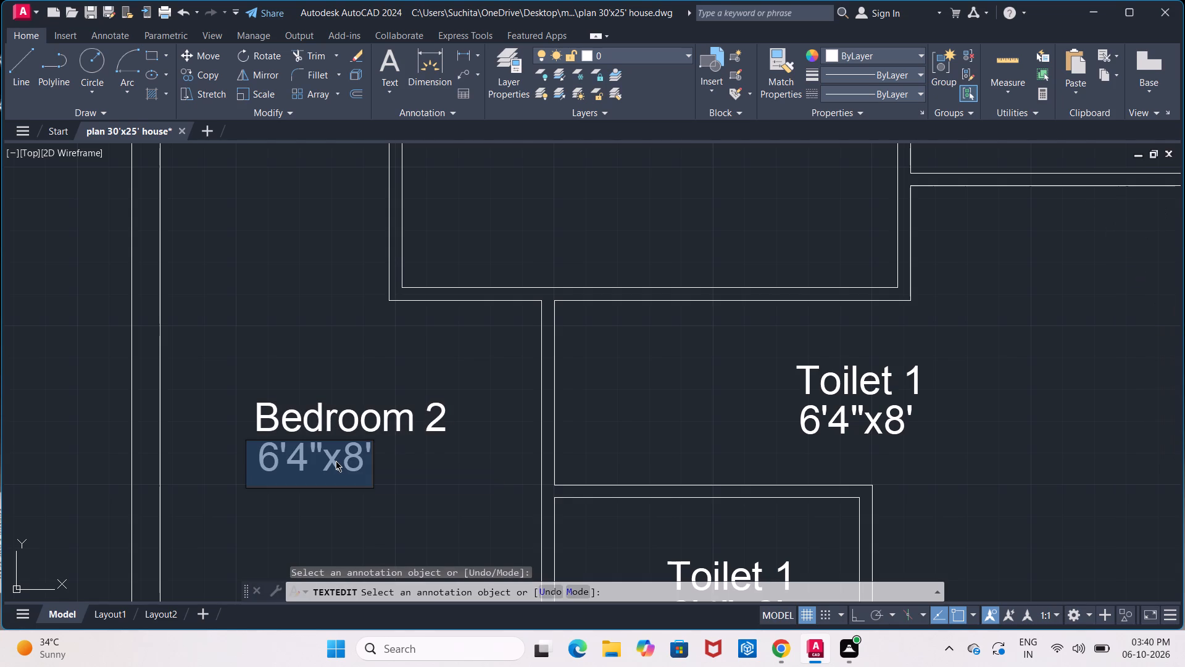
pyautogui.write('10')
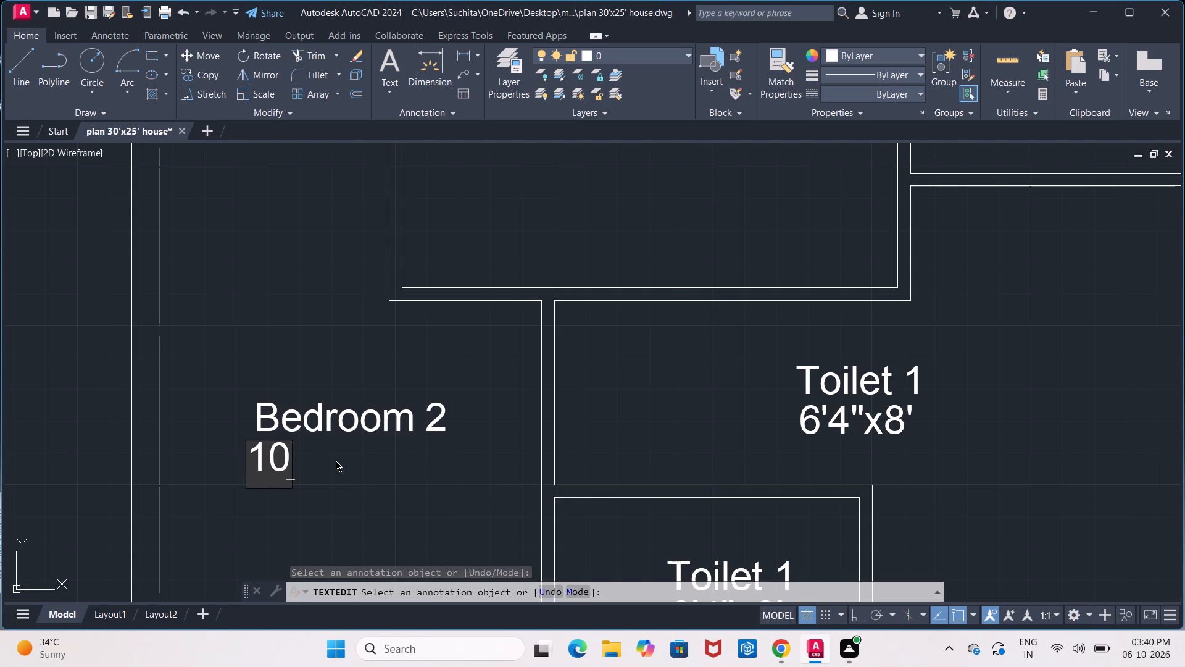
pyautogui.press('BackSpace')
pyautogui.press('BackSpace')
pyautogui.press('space')
pyautogui.press('space')
pyautogui.press('space')
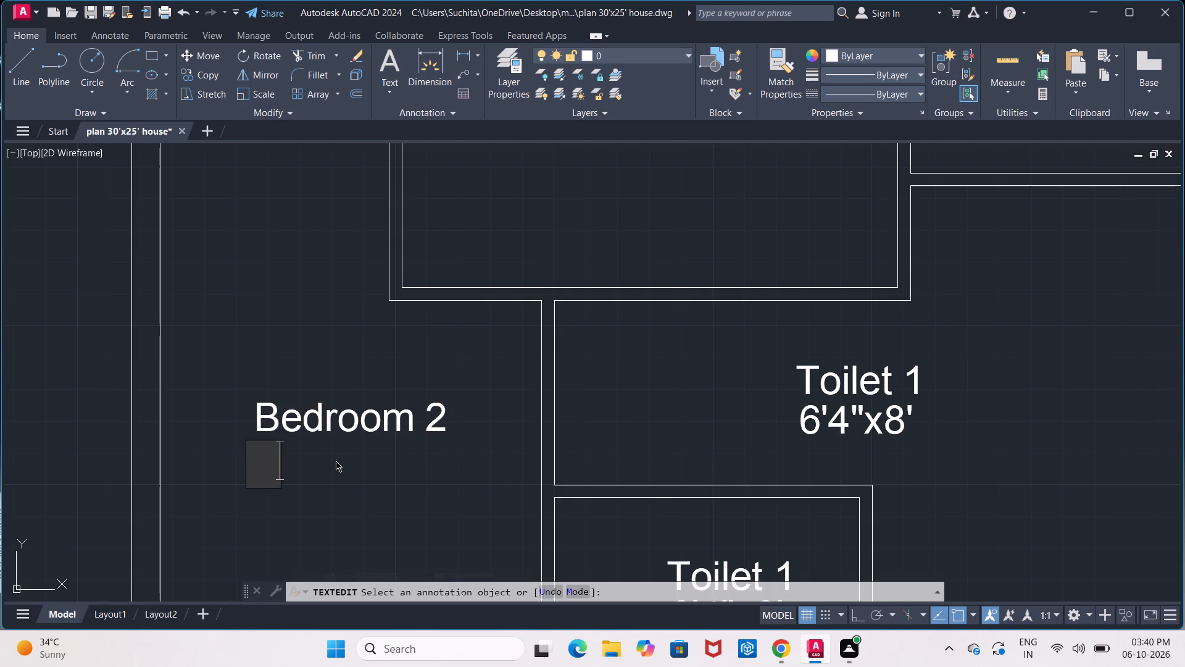
pyautogui.press('space')
pyautogui.write('10')
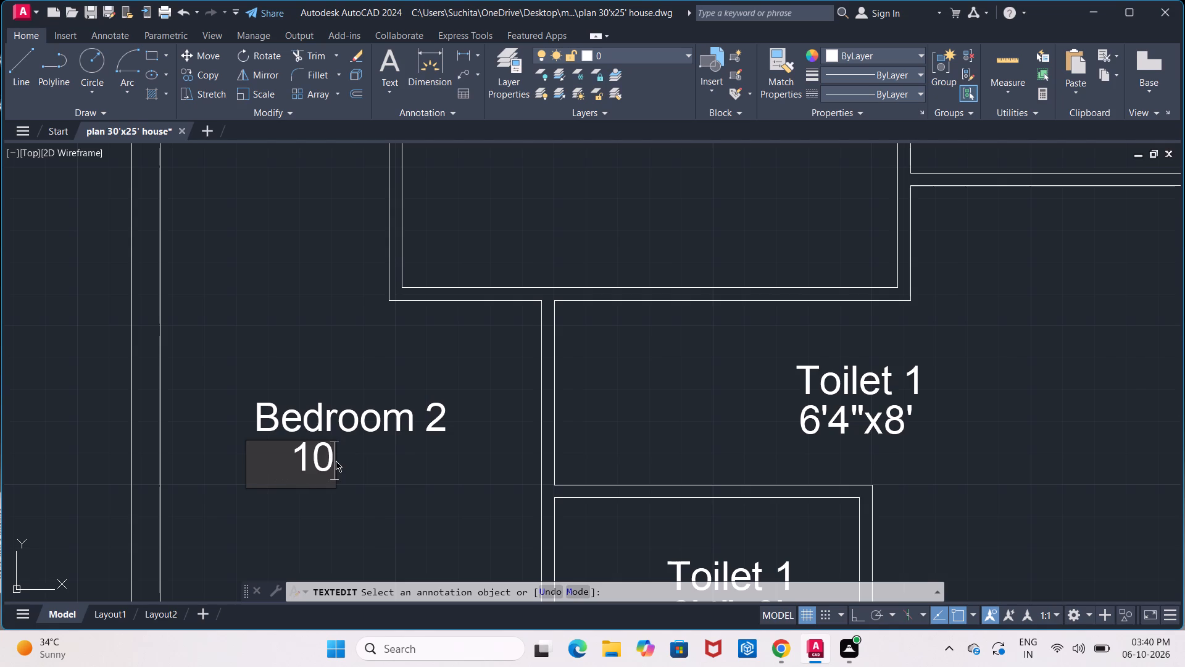
pyautogui.press("'")
pyautogui.press('x')
pyautogui.write('14')
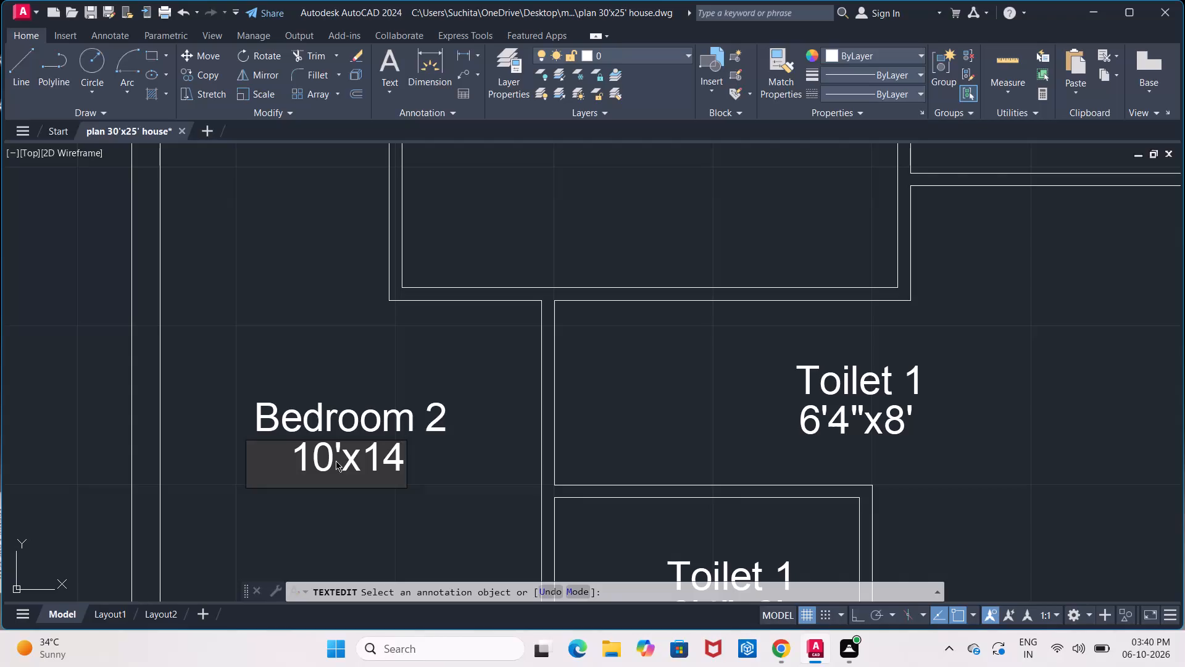
pyautogui.press("'")
pyautogui.write('10')
pyautogui.hotkey('shift', '"')
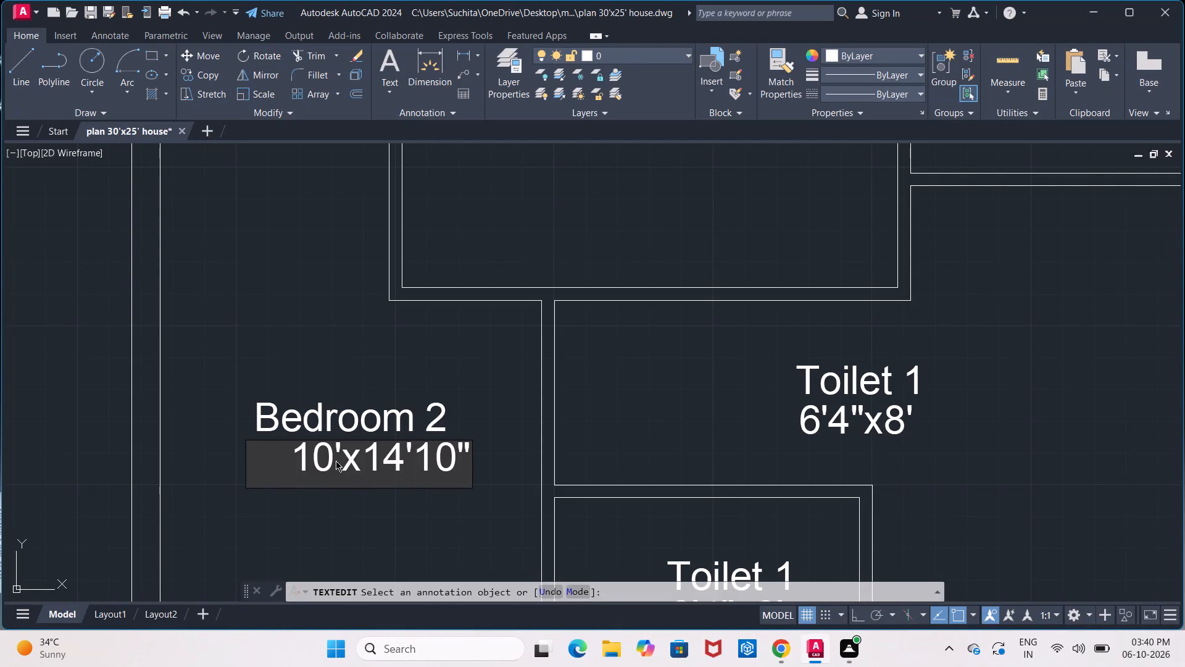
pyautogui.click(299, 459)
pyautogui.press('BackSpace')
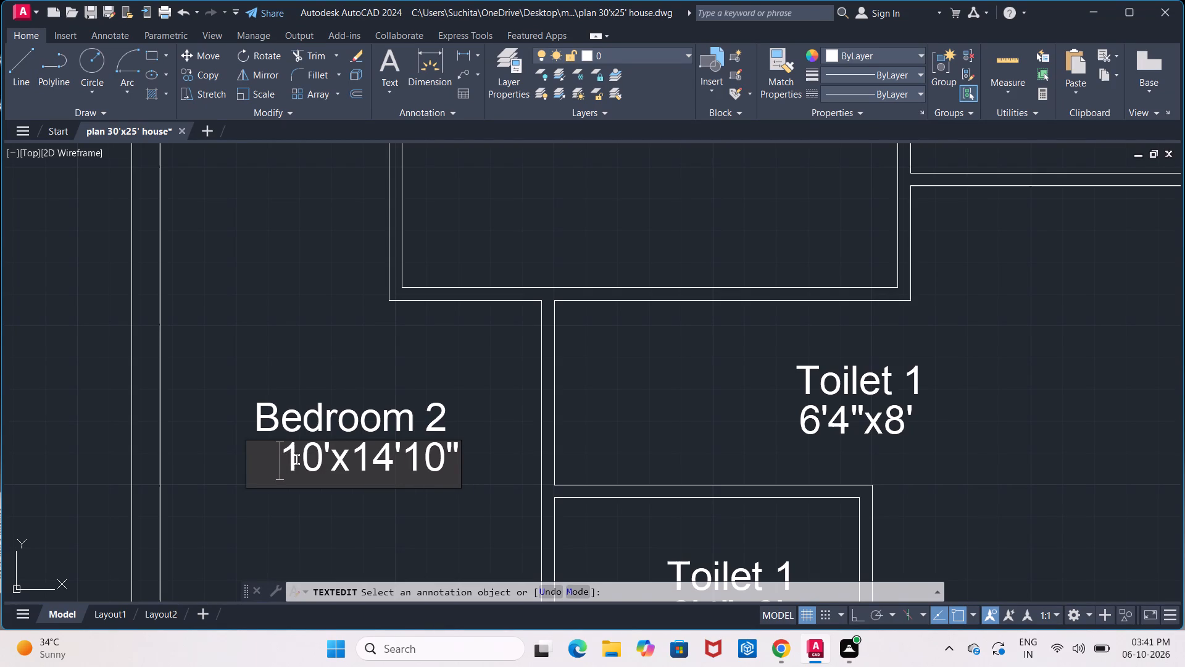
pyautogui.press('BackSpace')
pyautogui.press('BackSpace')
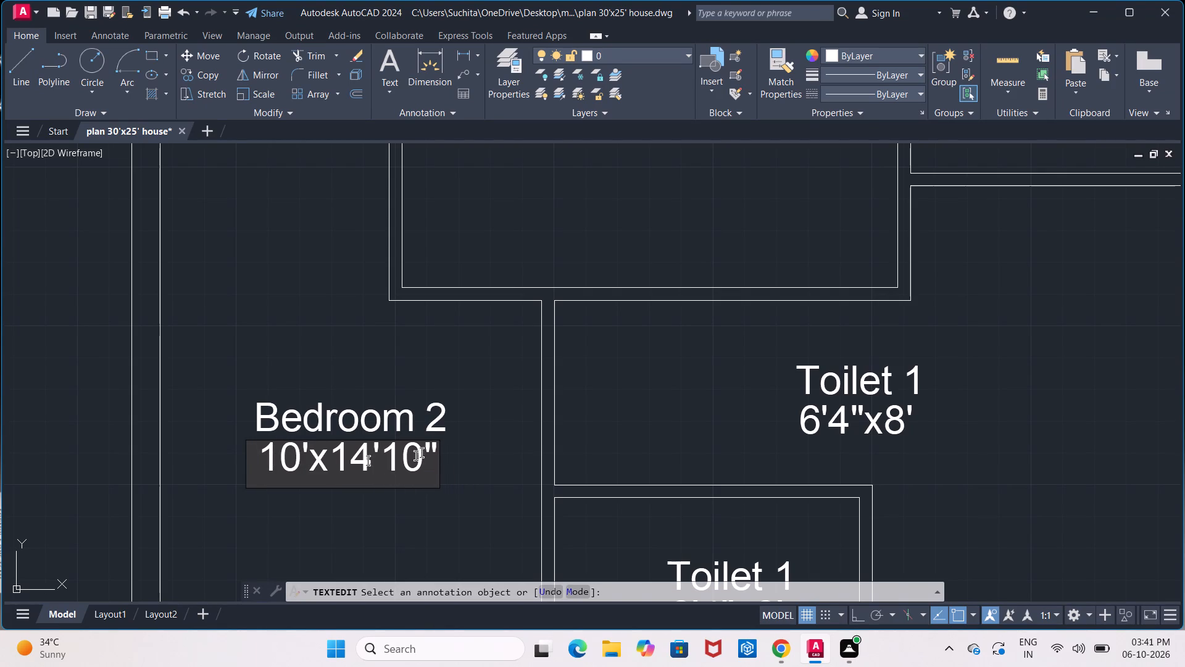
pyautogui.click(852, 394)
# Rename the copied "Toilet 1" name in the L-shaped room below the kitchen as "Dining Room".
pyautogui.click(852, 394)
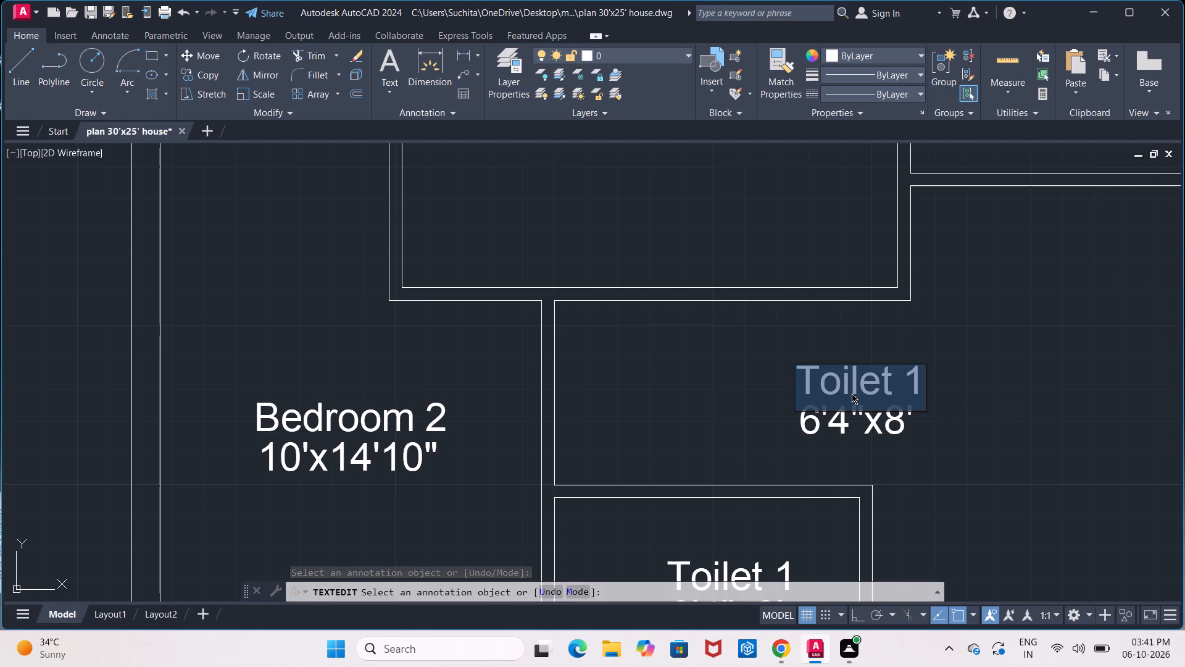
pyautogui.press('d')
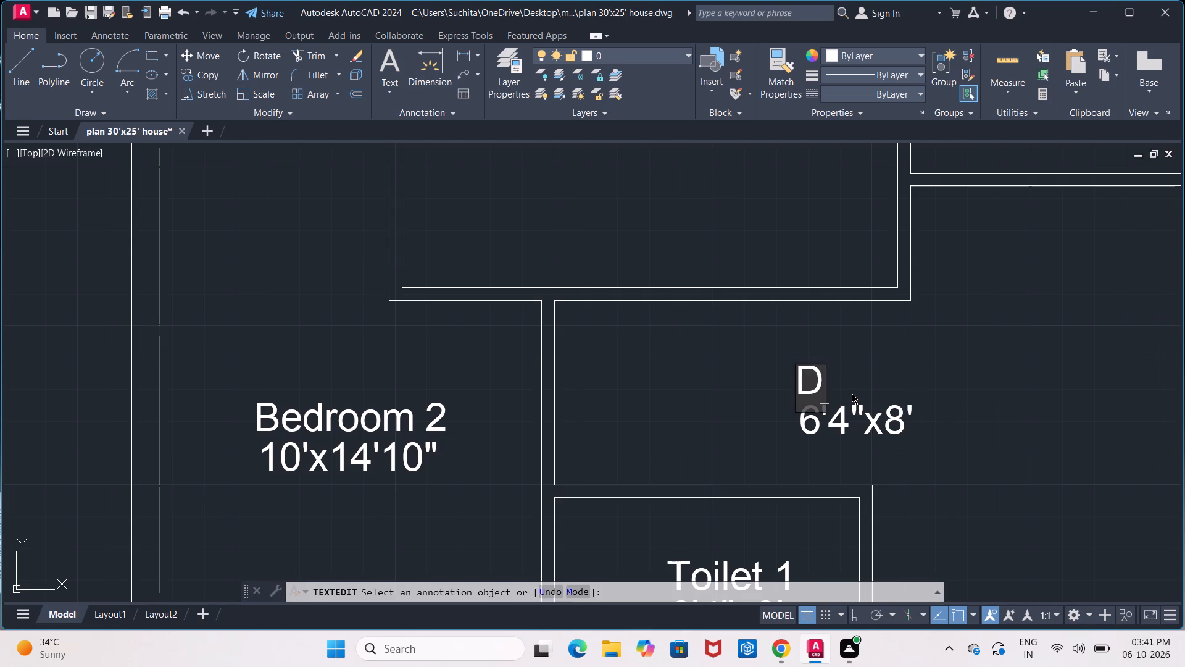
pyautogui.write('ining')
pyautogui.press('space')
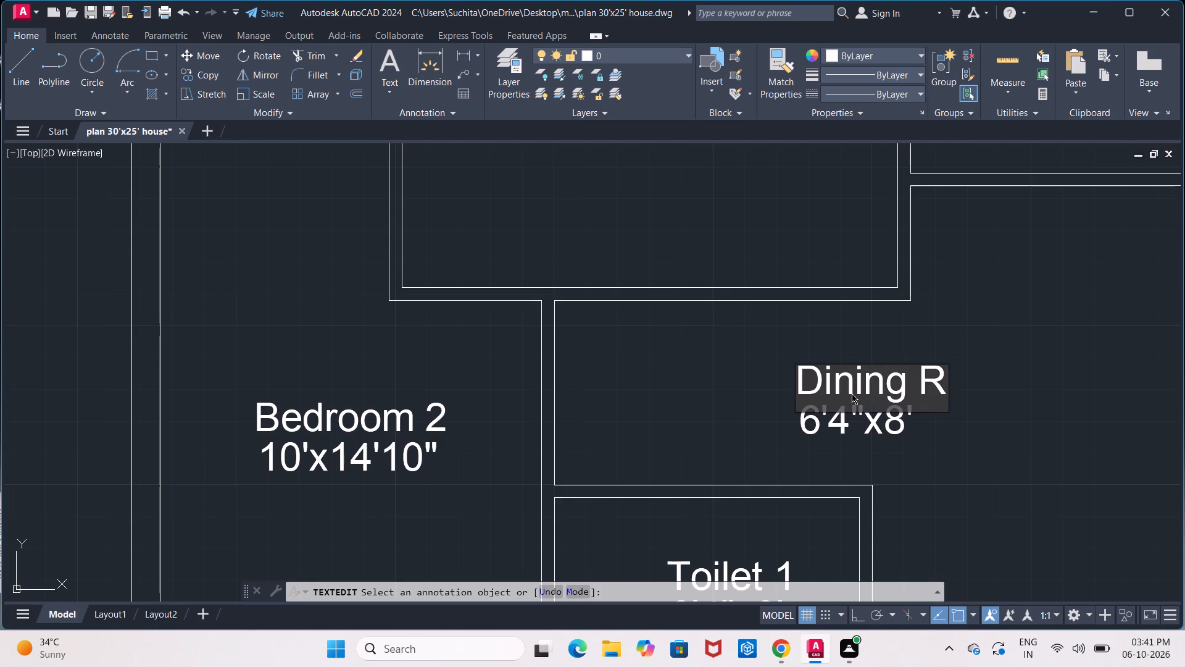
pyautogui.write('oom')
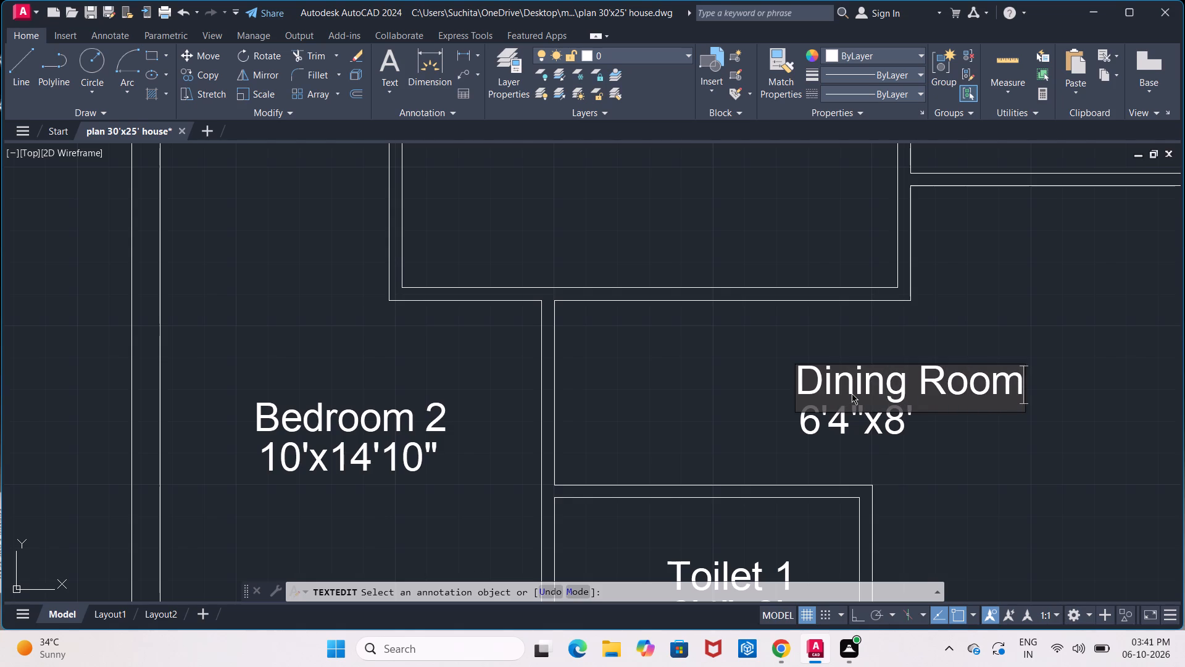
pyautogui.click(905, 432)
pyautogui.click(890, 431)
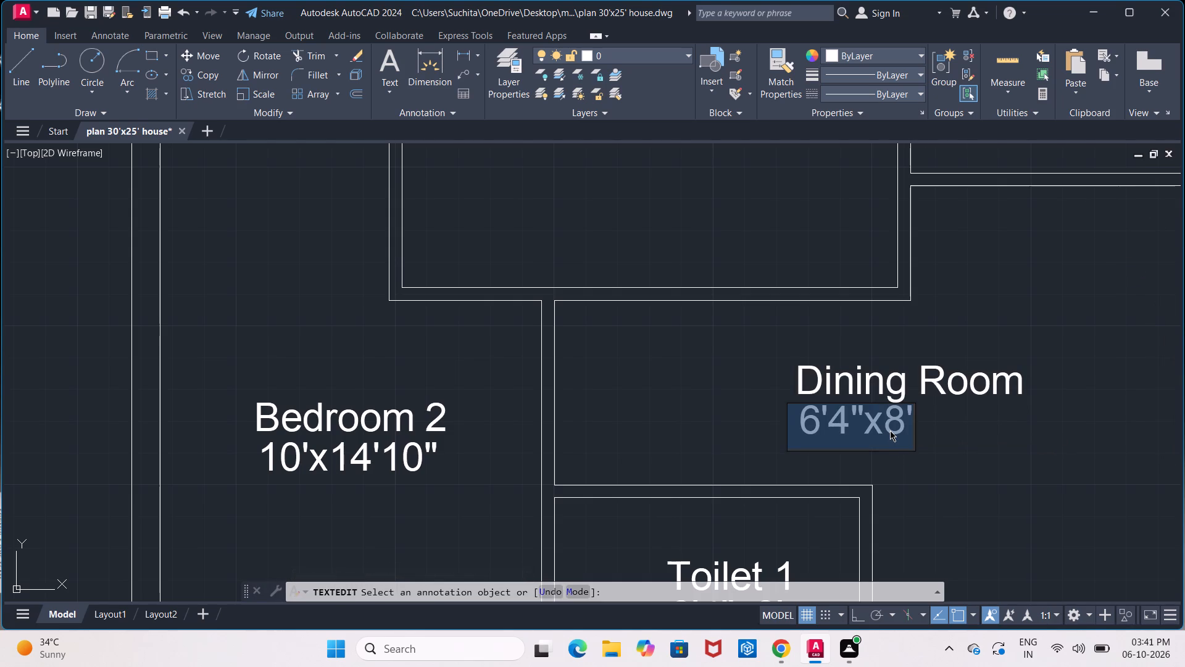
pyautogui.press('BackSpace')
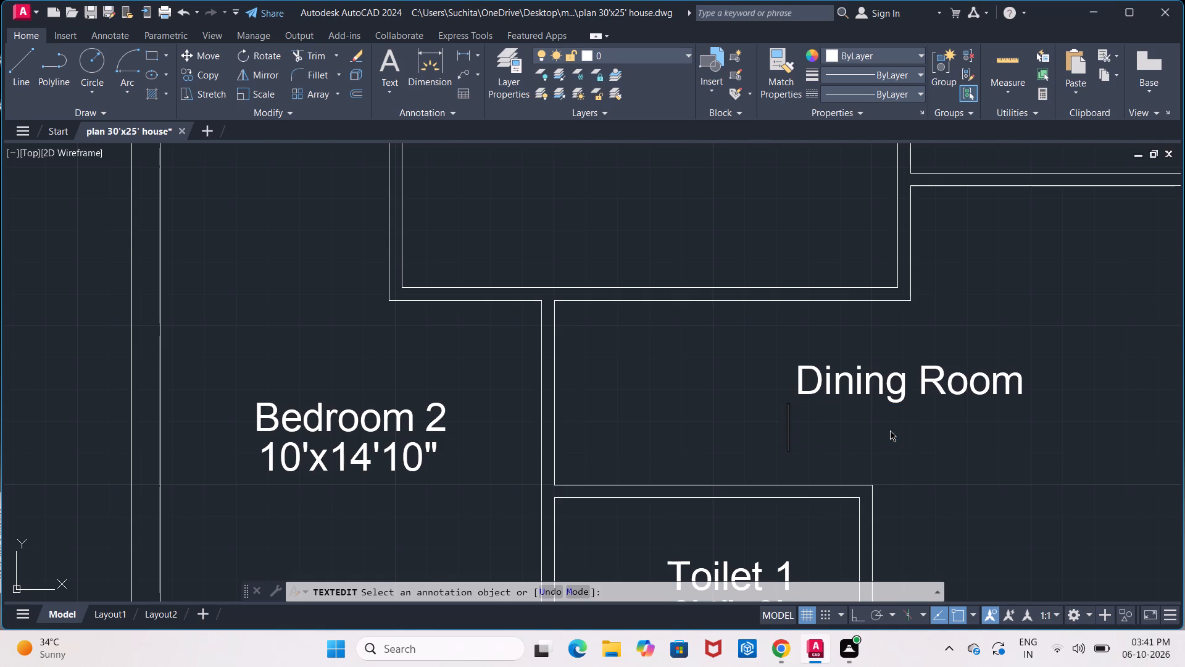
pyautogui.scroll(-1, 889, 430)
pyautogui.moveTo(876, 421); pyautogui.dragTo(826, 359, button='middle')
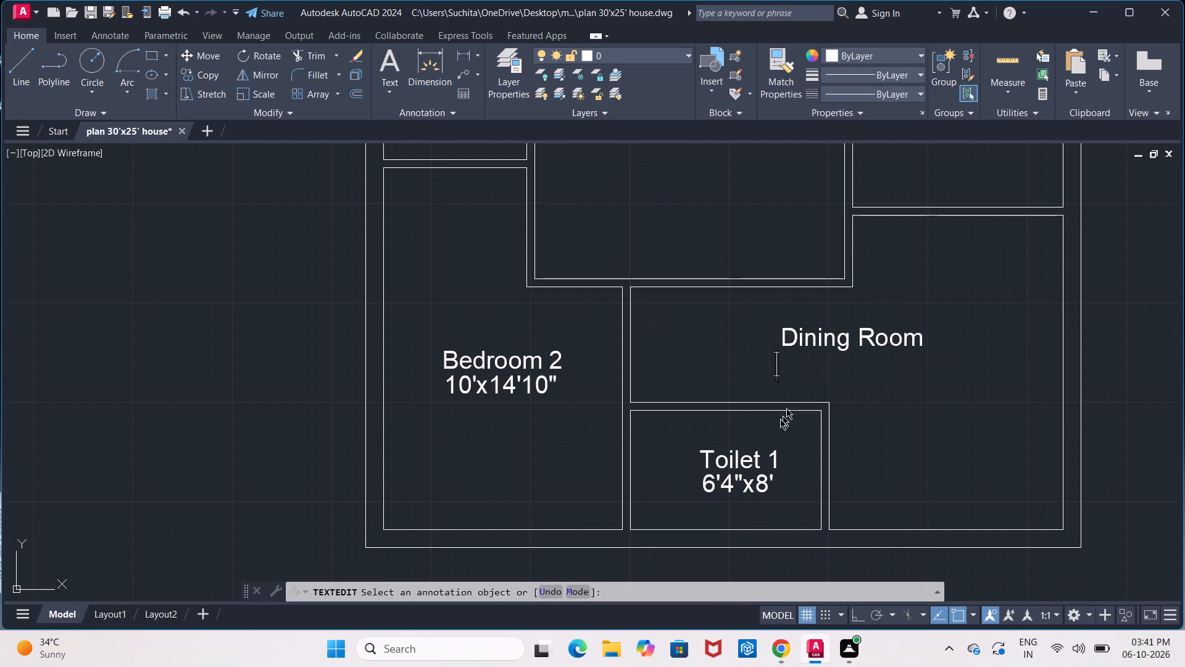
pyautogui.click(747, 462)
# Rewrite the name in the small lower-middle room as "Toilet 2", with one leading space.
pyautogui.click(747, 462)
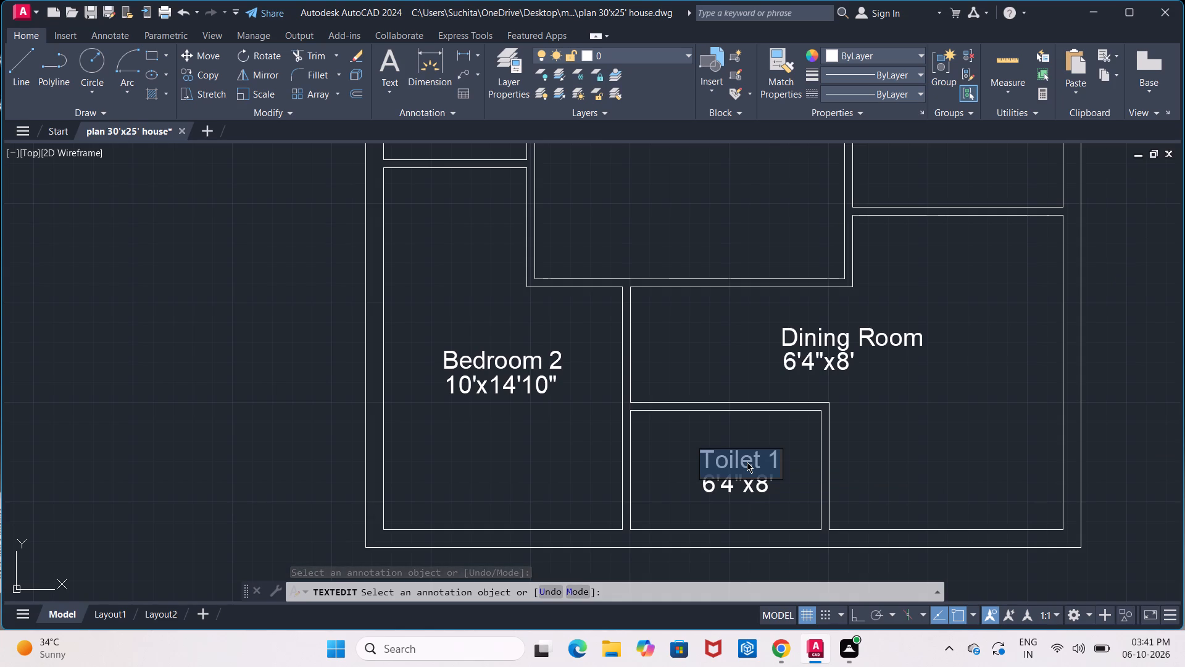
pyautogui.press('space')
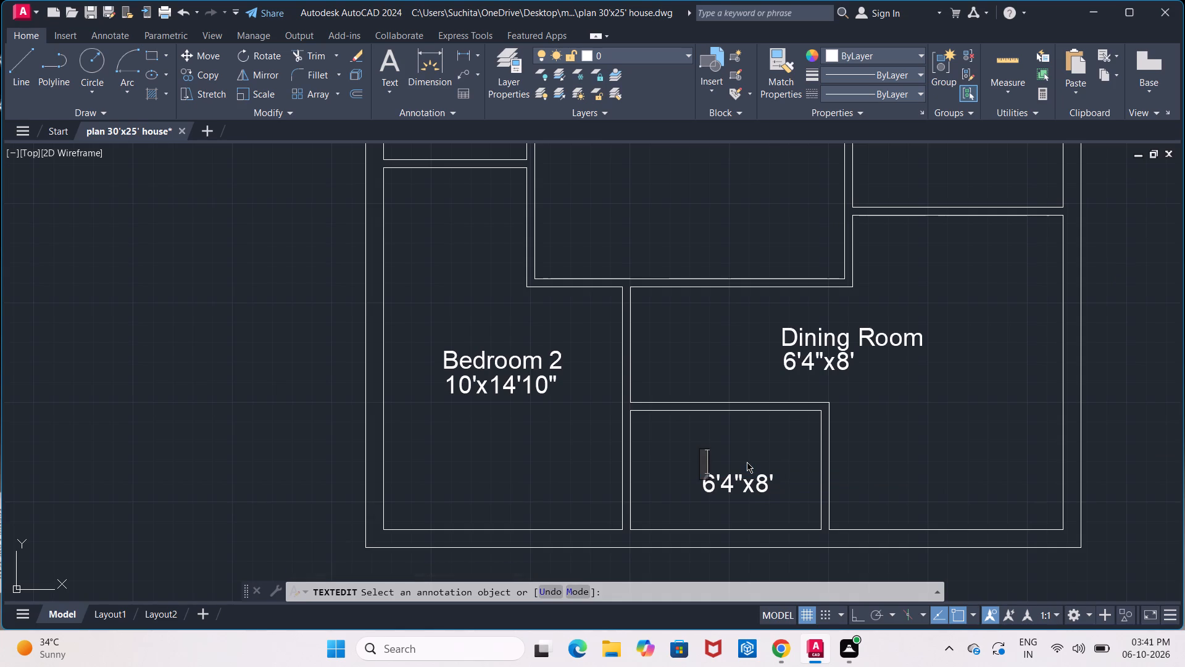
pyautogui.press('t')
pyautogui.press('t')
pyautogui.write('oilet')
pyautogui.press('space')
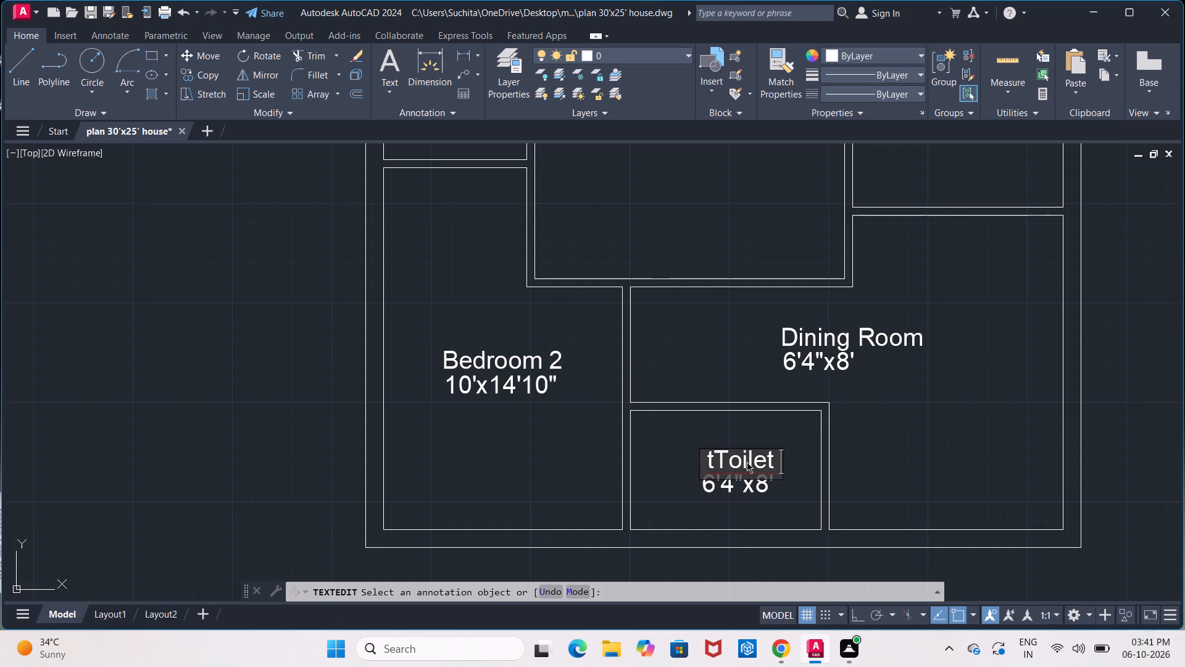
pyautogui.press('2')
pyautogui.press('BackSpace')
pyautogui.press('BackSpace')
pyautogui.press('BackSpace')
pyautogui.press('BackSpace')
pyautogui.press('BackSpace')
pyautogui.press('BackSpace')
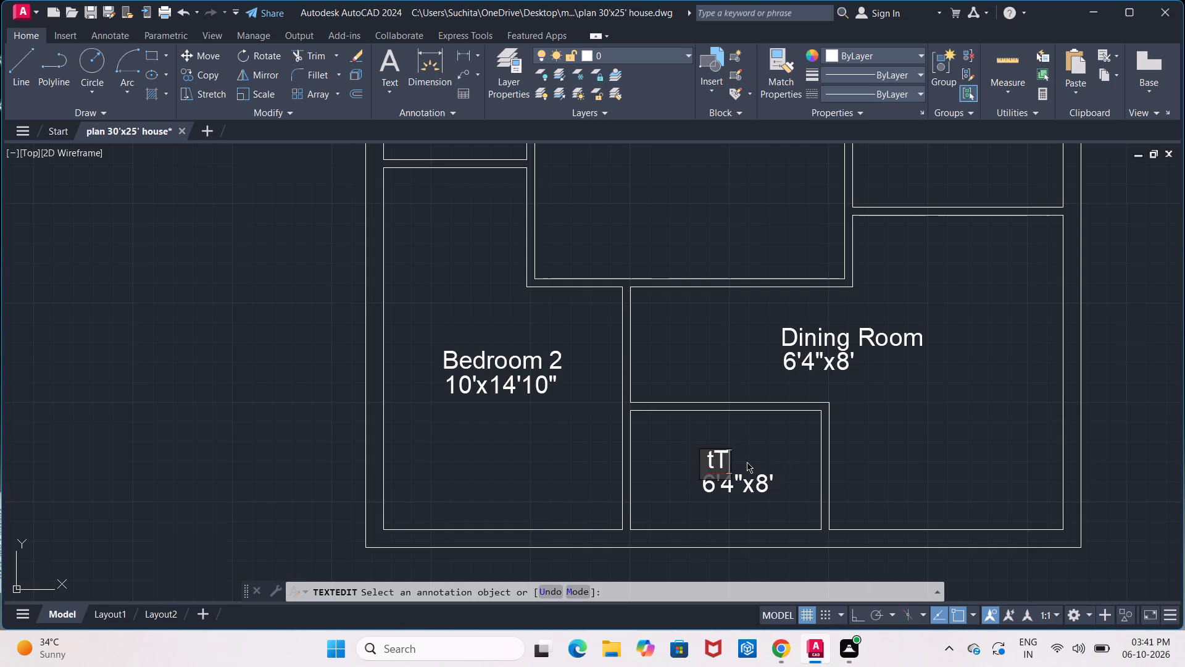
pyautogui.press('BackSpace')
pyautogui.press('BackSpace')
pyautogui.press('BackSpace')
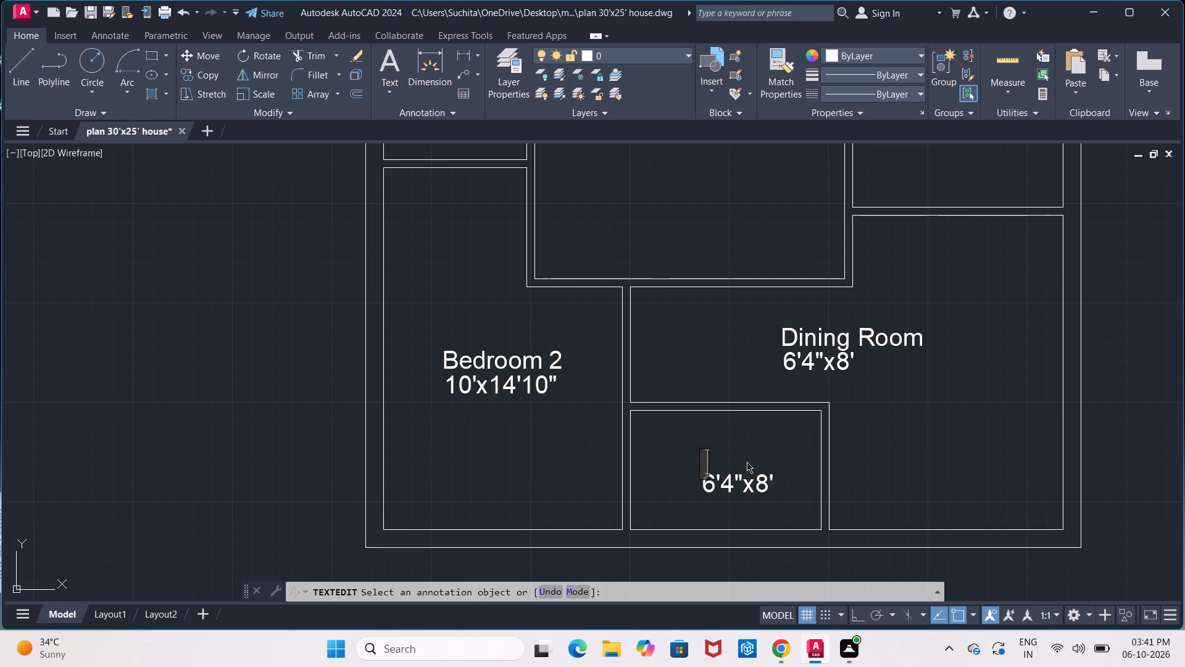
pyautogui.press('t')
pyautogui.write('oilet')
pyautogui.press('space')
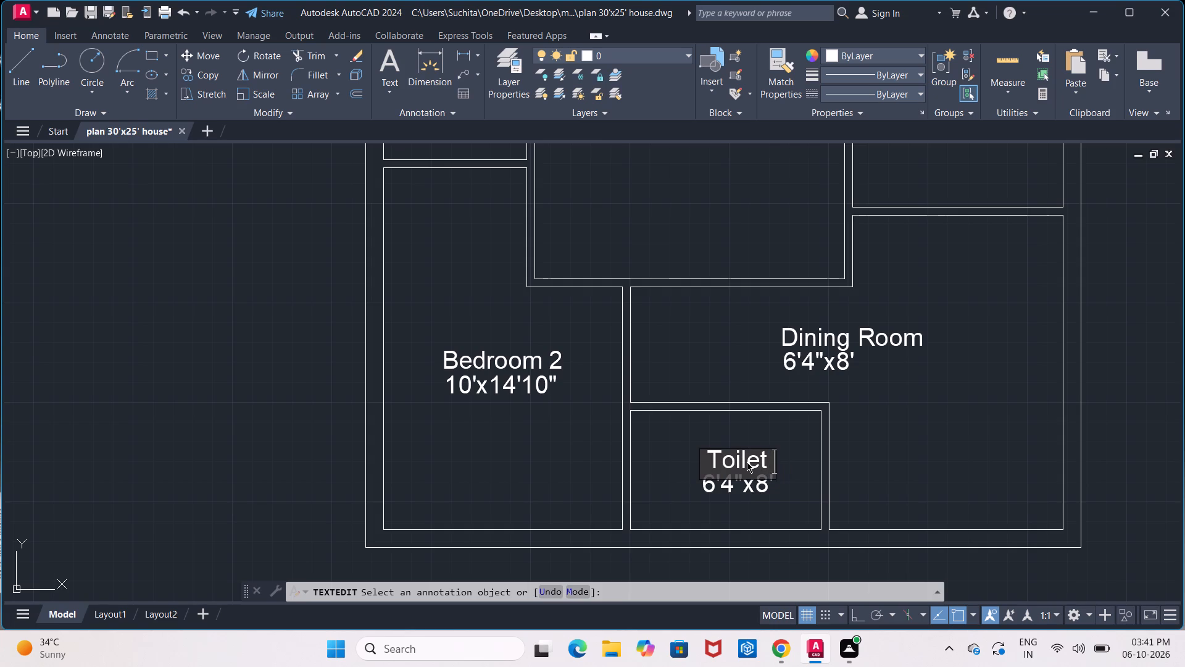
pyautogui.press('2')
# Replace the dimension text beneath "Toilet 2" with 8'x5', indented with four leading spaces to align it under the name.
pyautogui.click(744, 489)
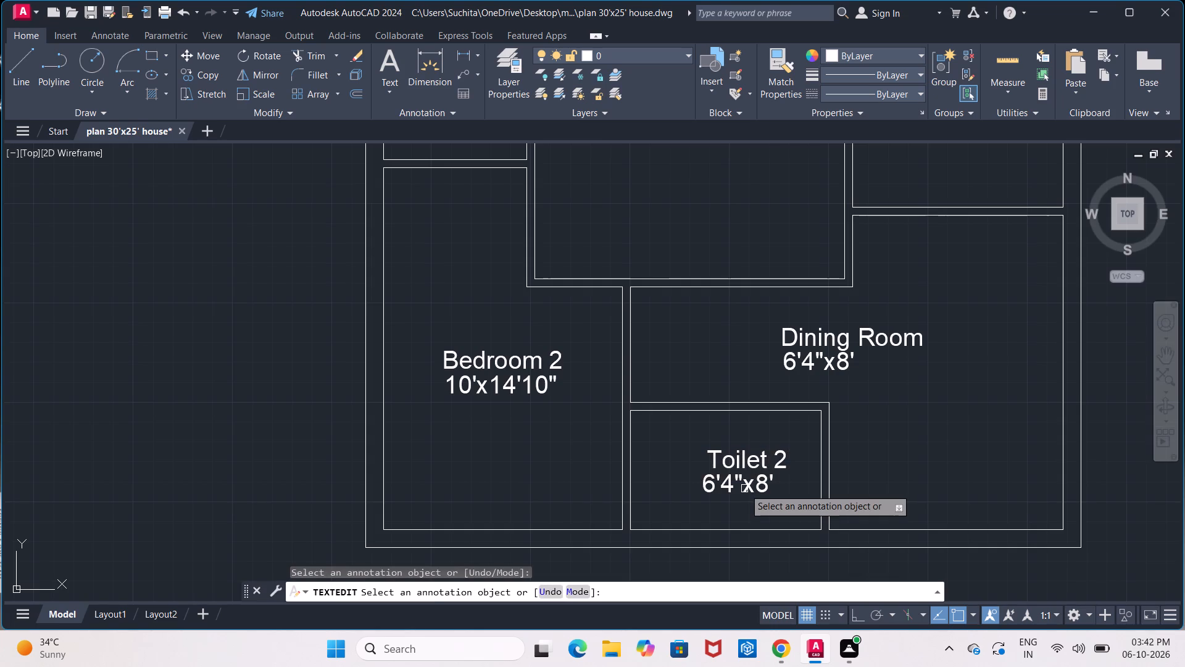
pyautogui.click(744, 489)
pyautogui.click(744, 489)
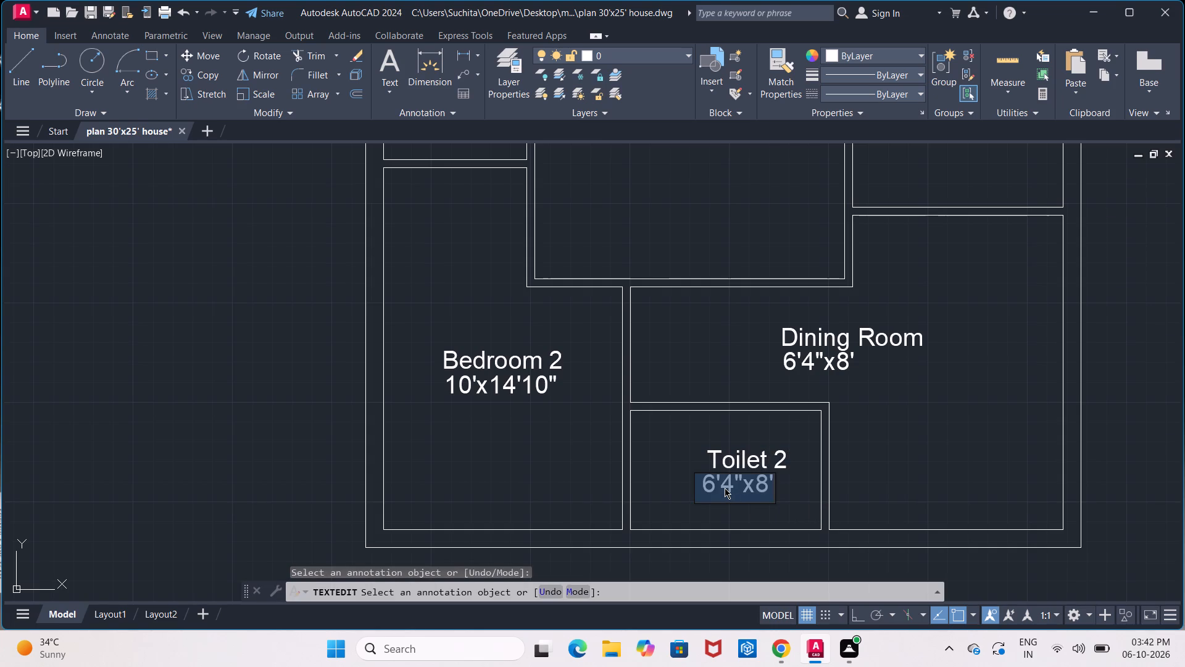
pyautogui.press('8')
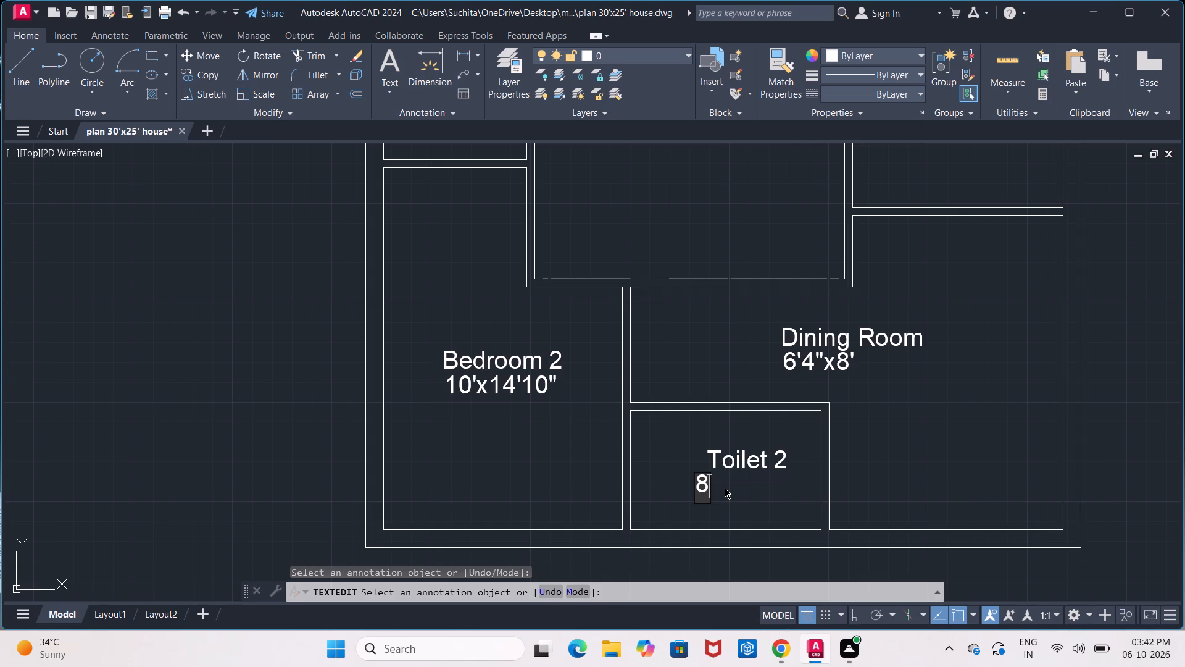
pyautogui.press("'")
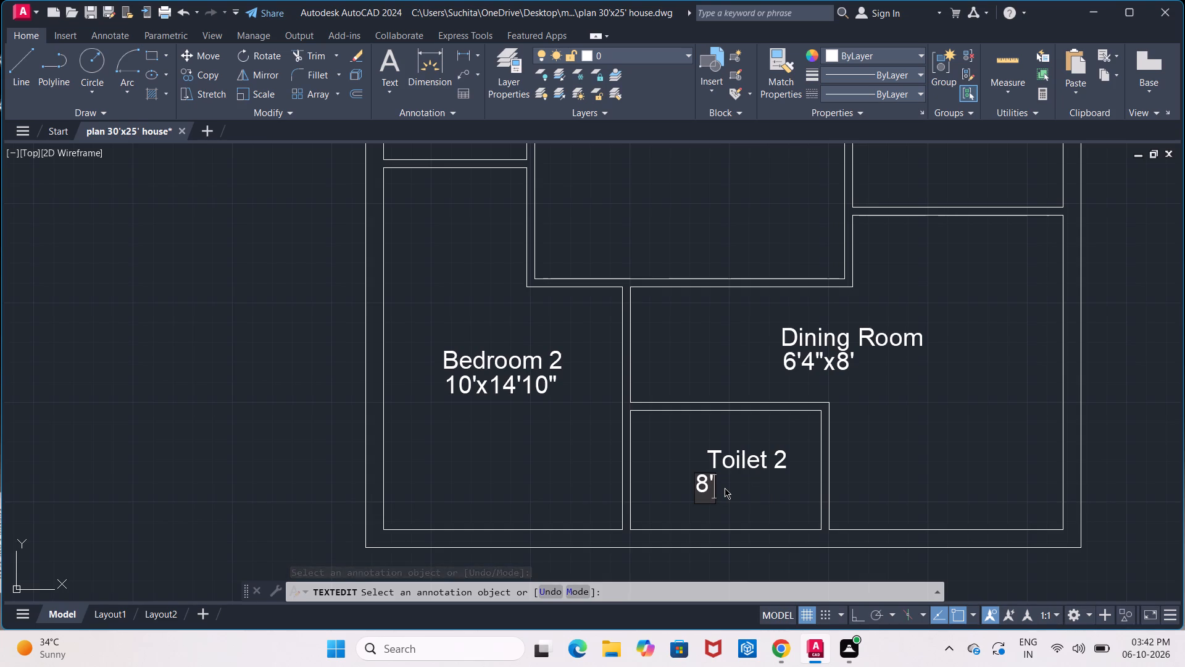
pyautogui.press('x')
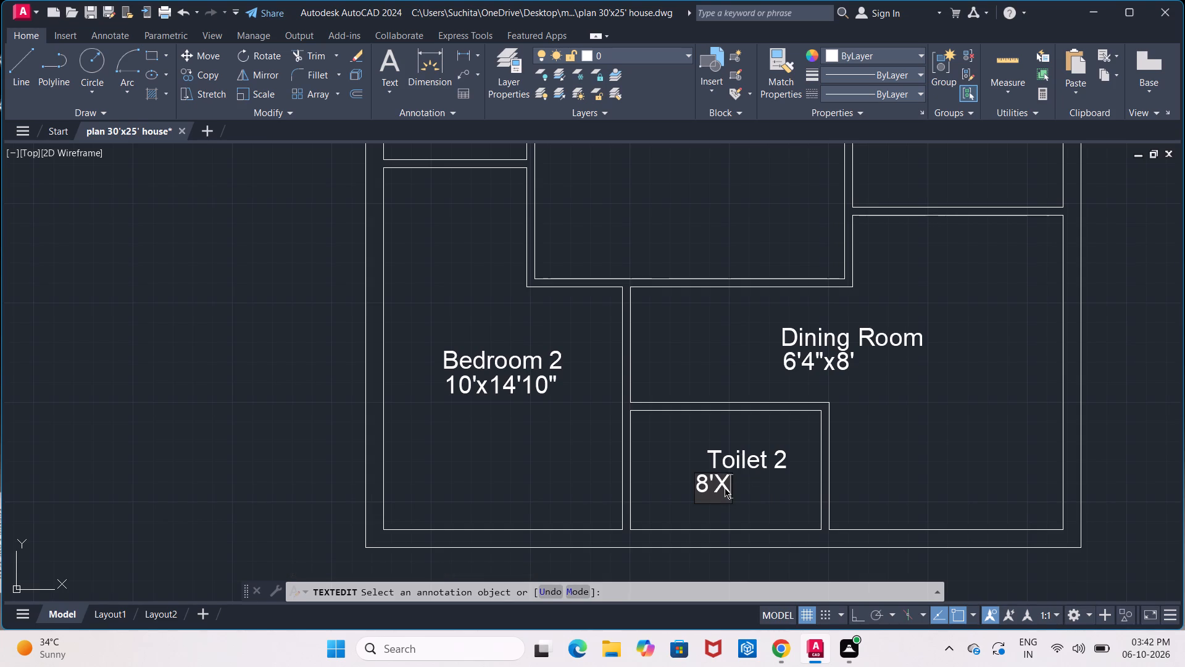
pyautogui.press('BackSpace')
pyautogui.press('x')
pyautogui.press('5')
pyautogui.press("'")
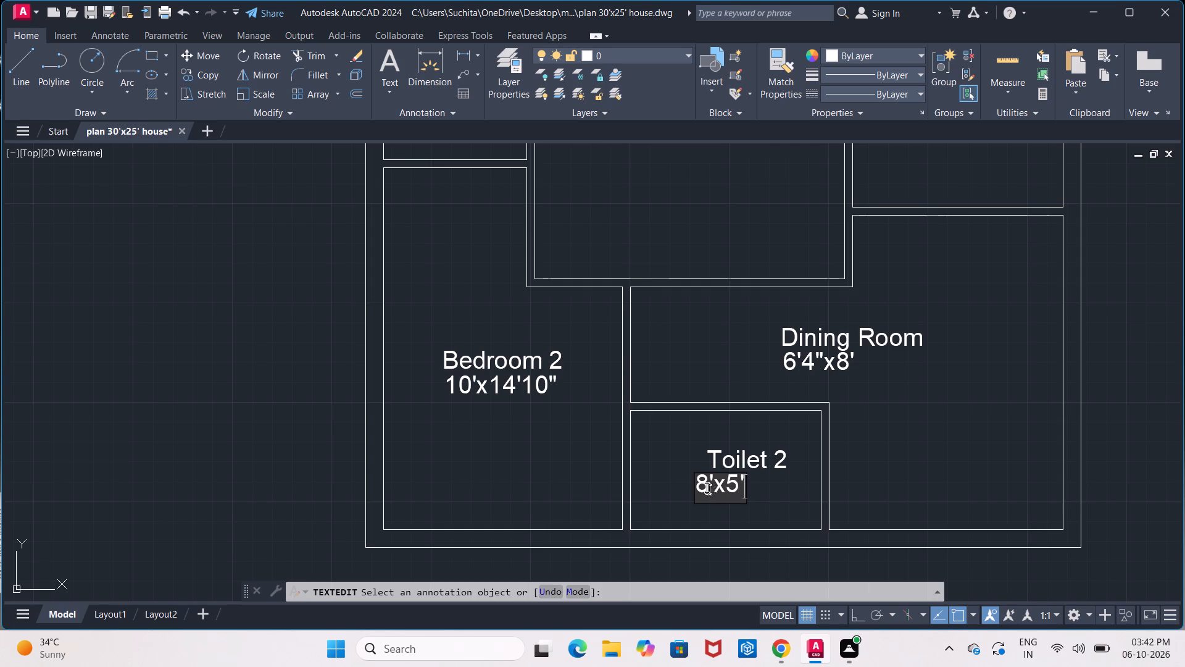
pyautogui.click(702, 485)
pyautogui.press('space')
pyautogui.press('space')
pyautogui.press('space')
pyautogui.press('space')
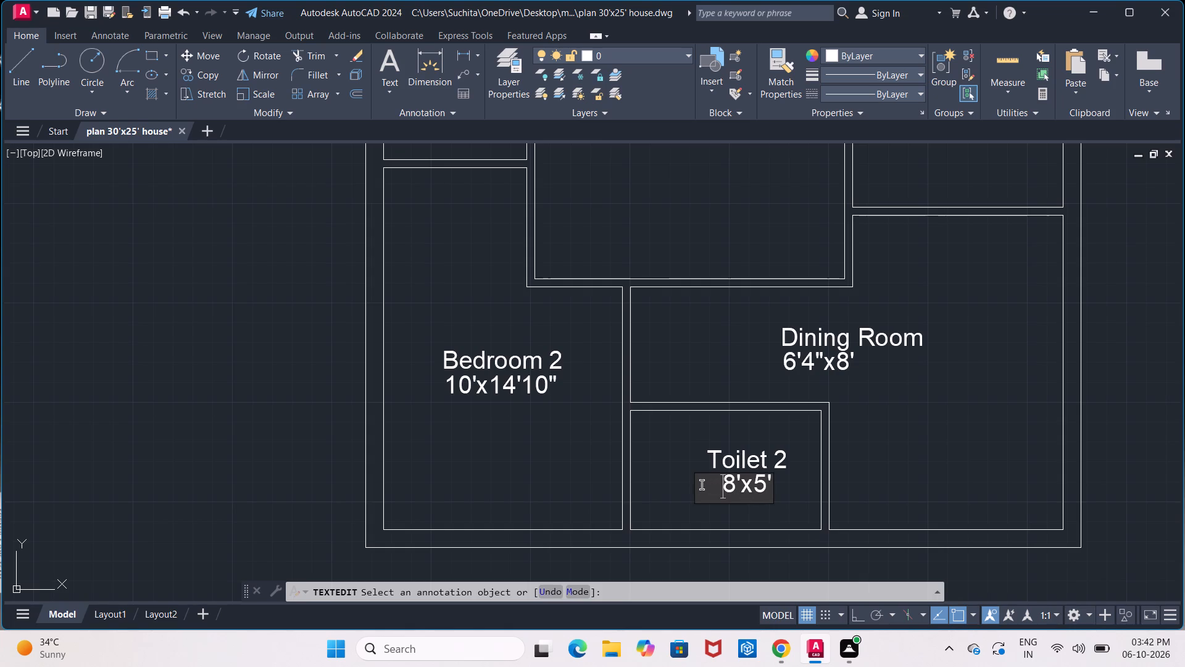
pyautogui.click(981, 439)
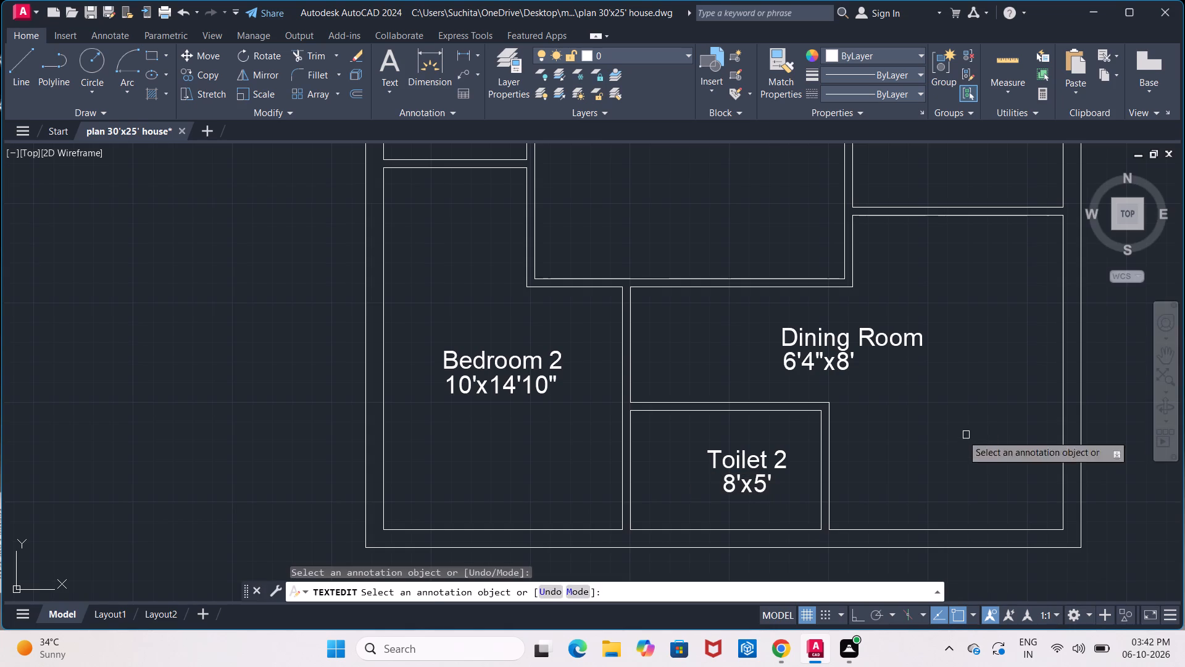
# Delete the copied dimension text beneath the "Dining Room" name.
pyautogui.click(841, 361)
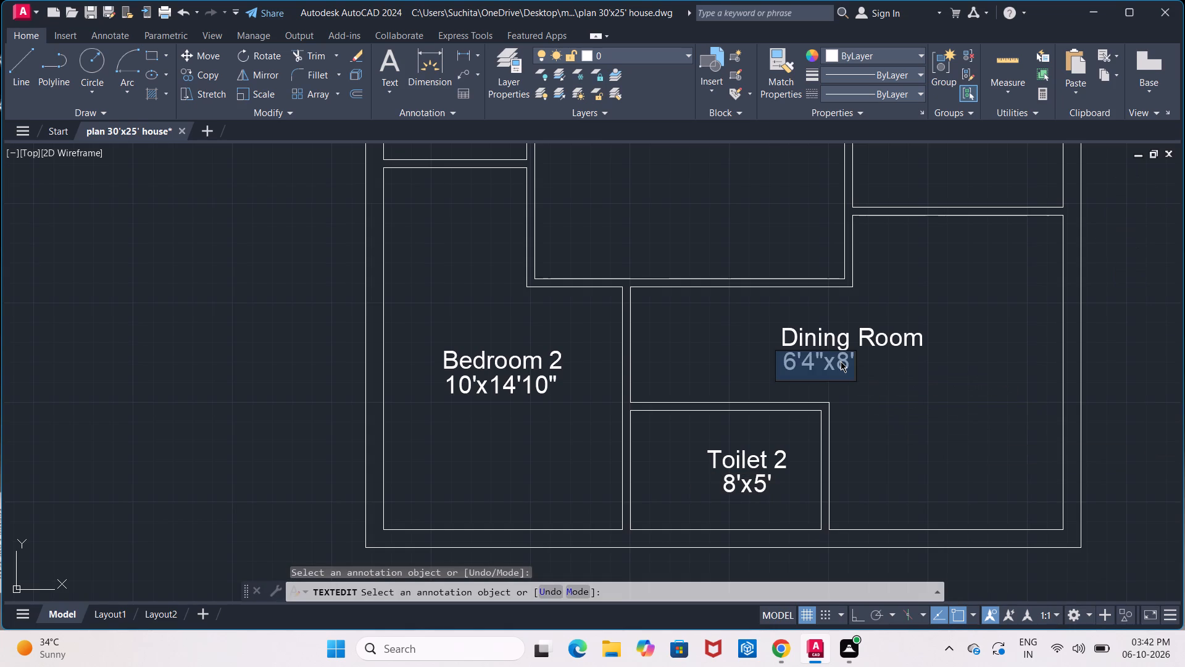
pyautogui.press('Delete')
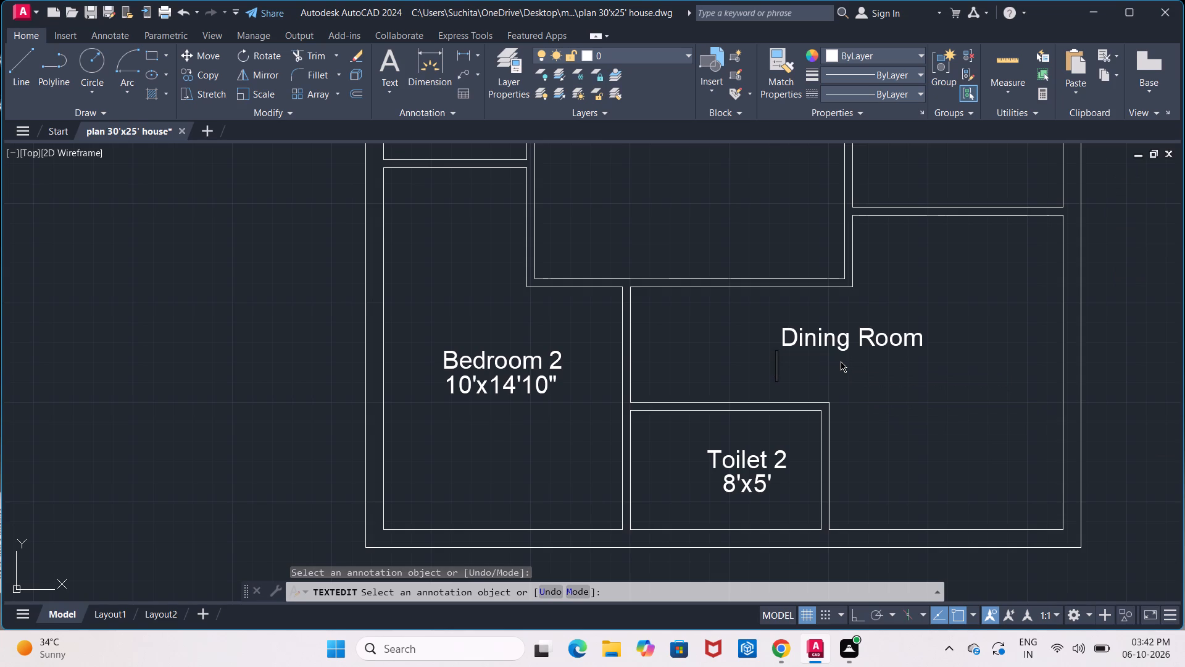
pyautogui.press('Escape')
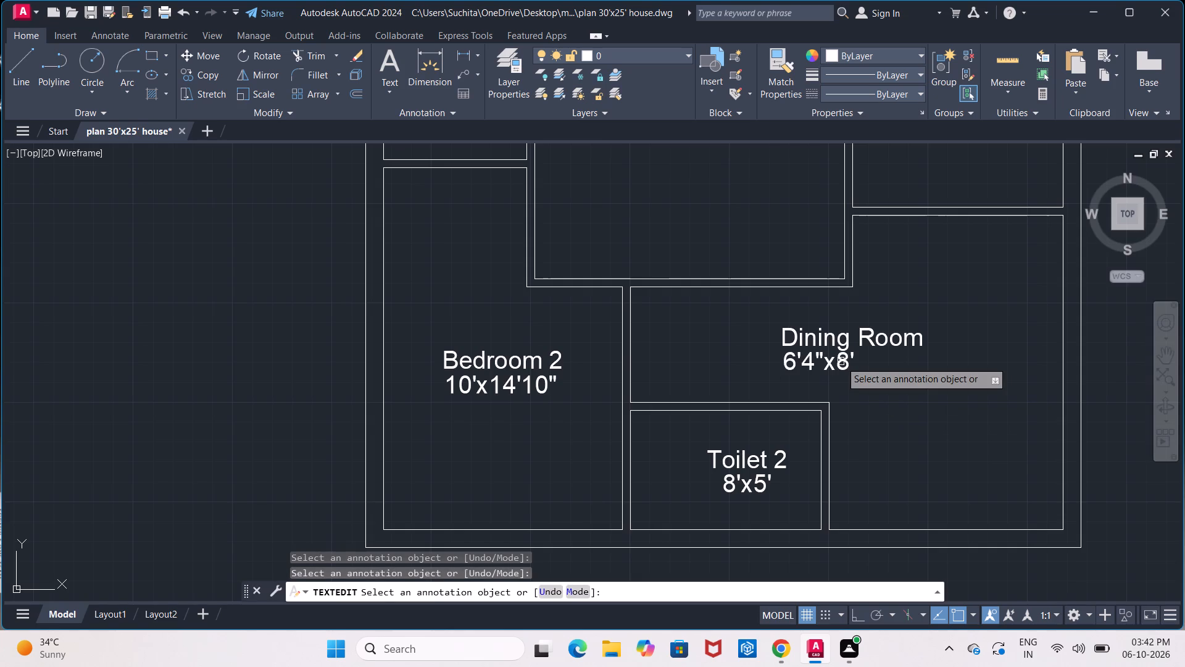
pyautogui.press('Escape')
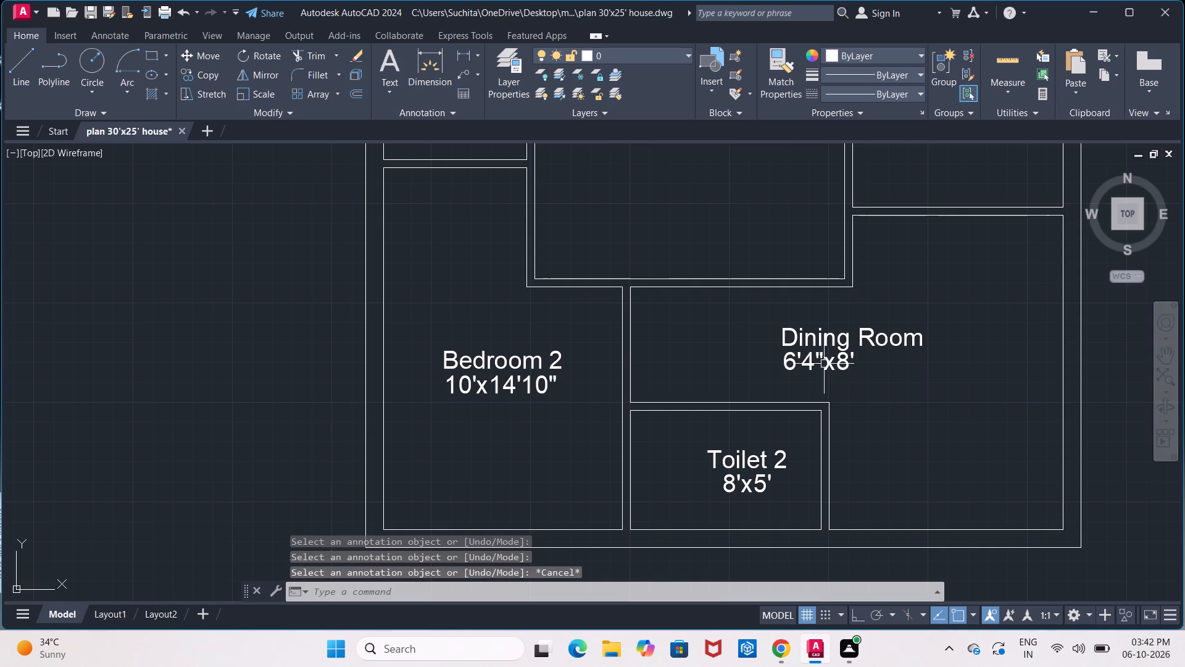
pyautogui.click(810, 367)
pyautogui.press('Delete')
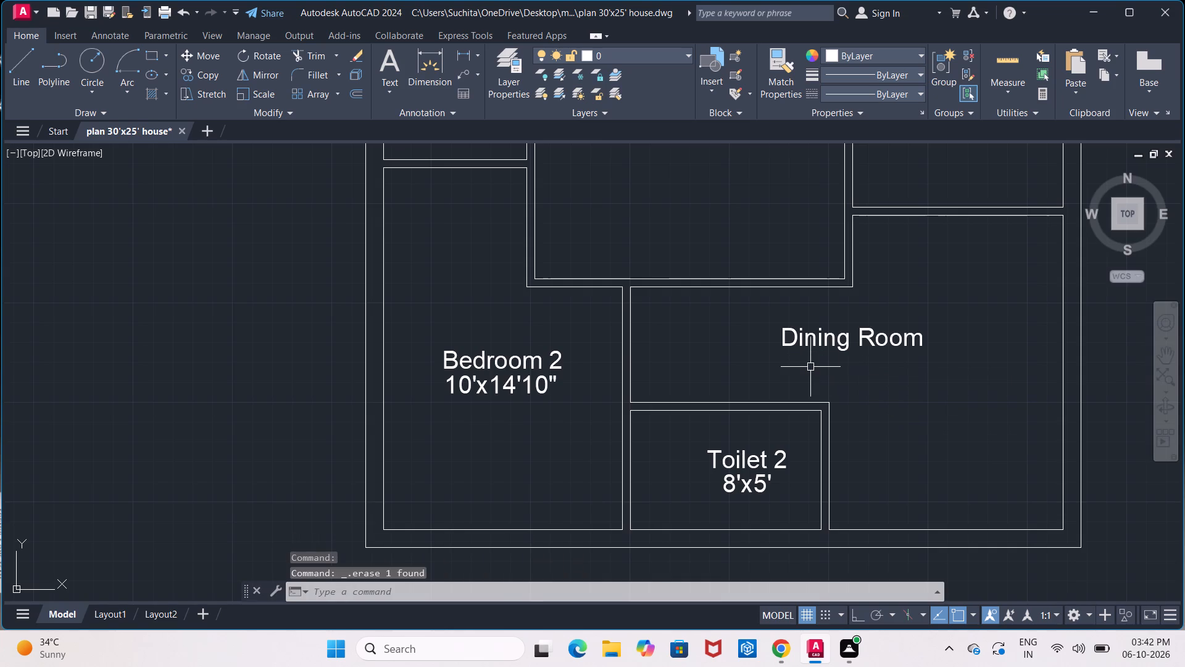
# Stretch the right end of the dining room's upper wall line 9" to meet the outer wall line.
pyautogui.scroll(-1, 810, 367)
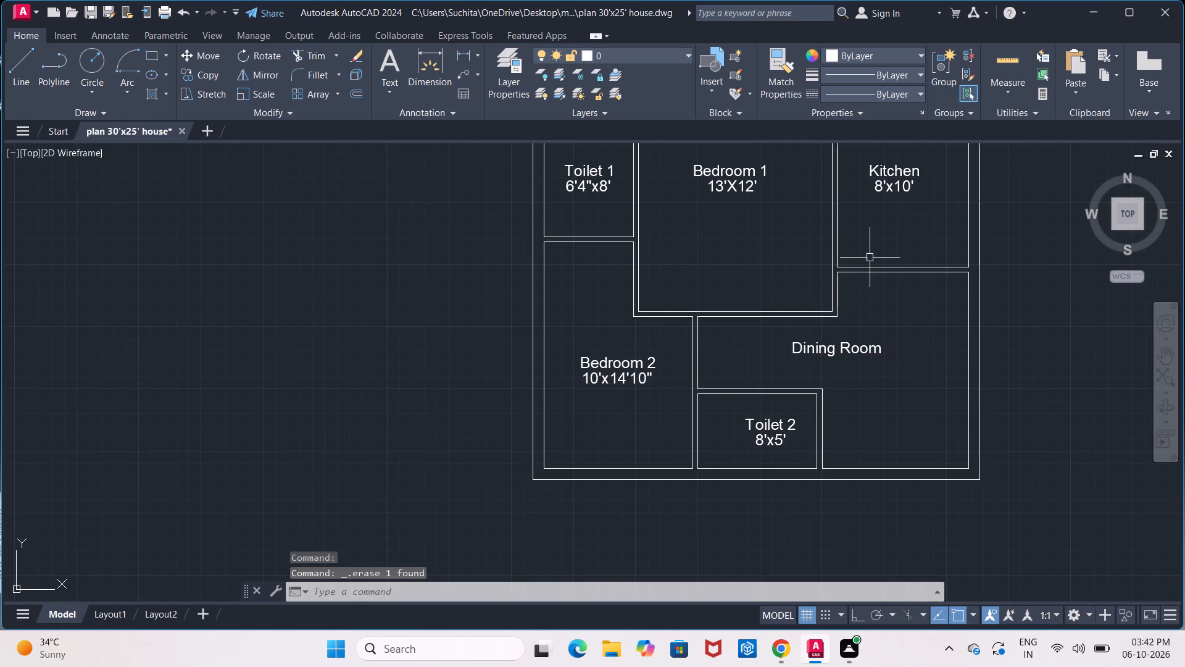
pyautogui.moveTo(869, 256); pyautogui.dragTo(772, 279, button='middle')
pyautogui.scroll(-1, 686, 290)
pyautogui.moveTo(686, 290); pyautogui.dragTo(624, 305, button='middle')
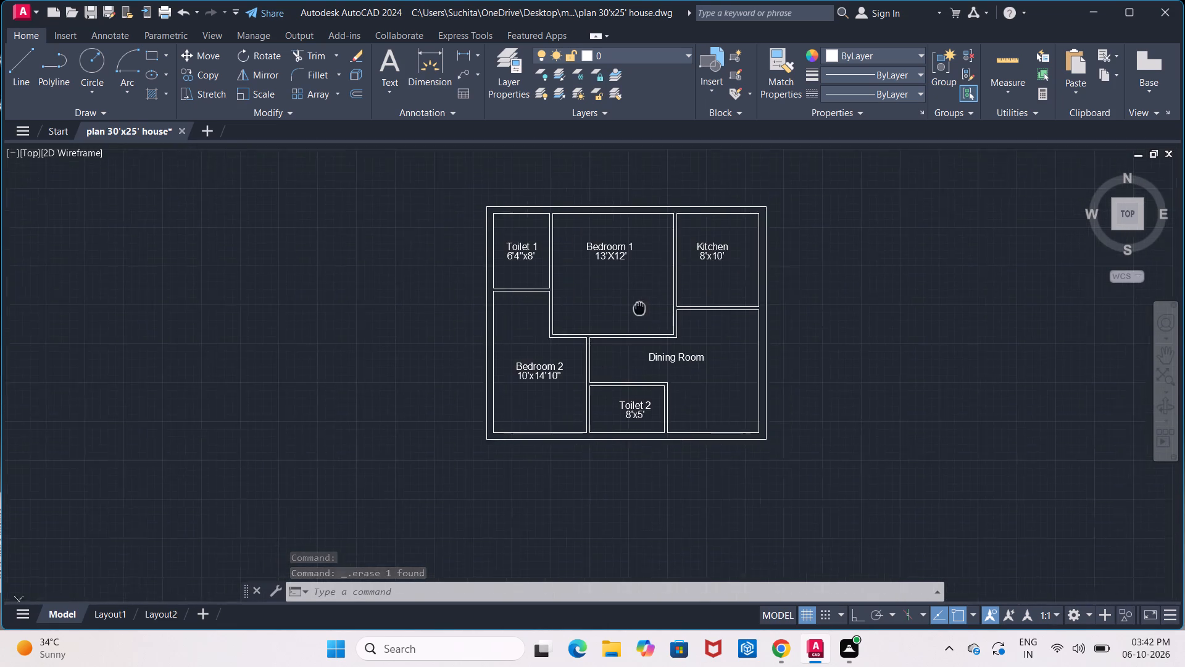
pyautogui.moveTo(624, 305); pyautogui.dragTo(569, 276, button='middle')
pyautogui.middleClick(542, 296)
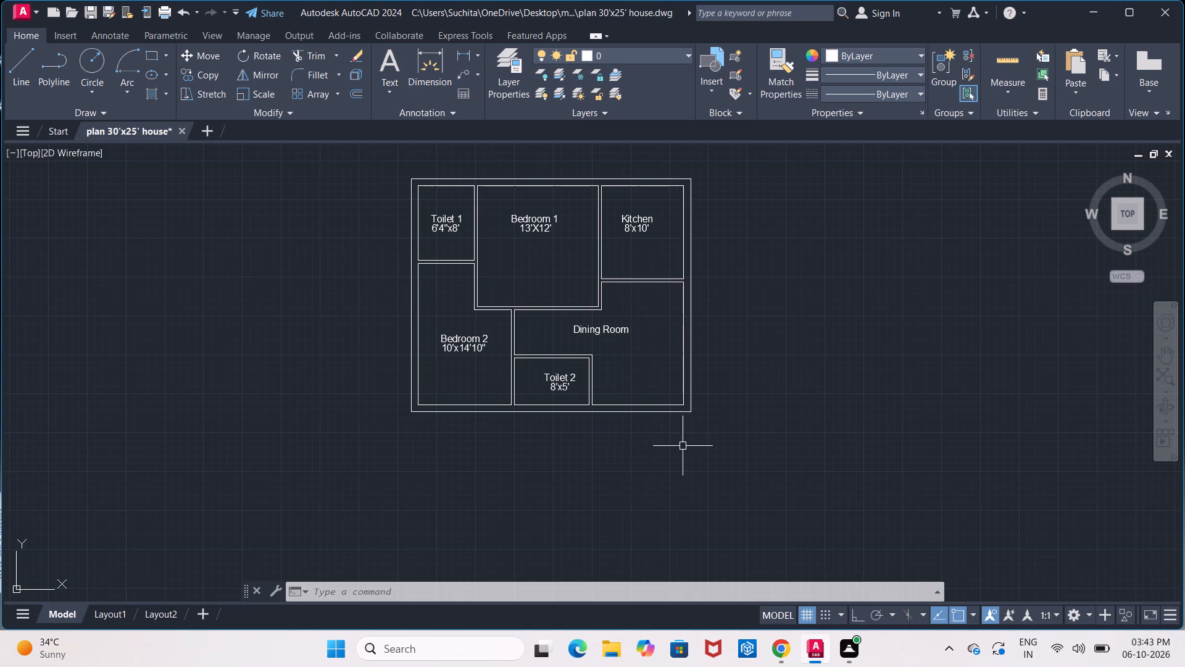
pyautogui.scroll(2, 673, 333)
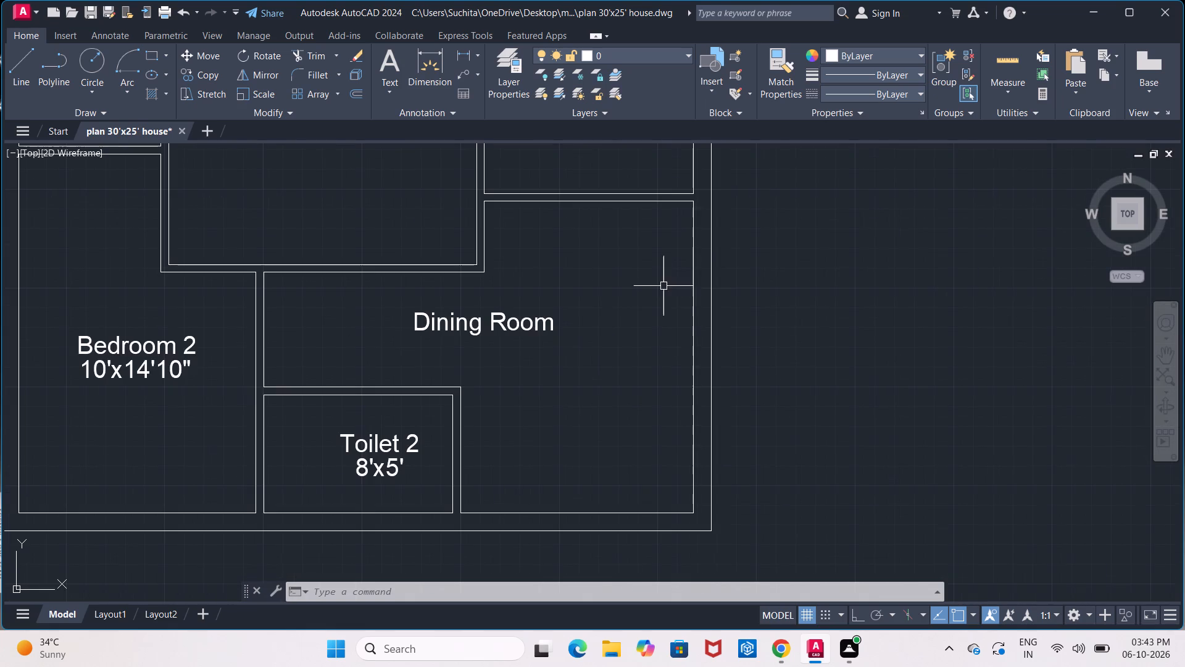
pyautogui.click(668, 202)
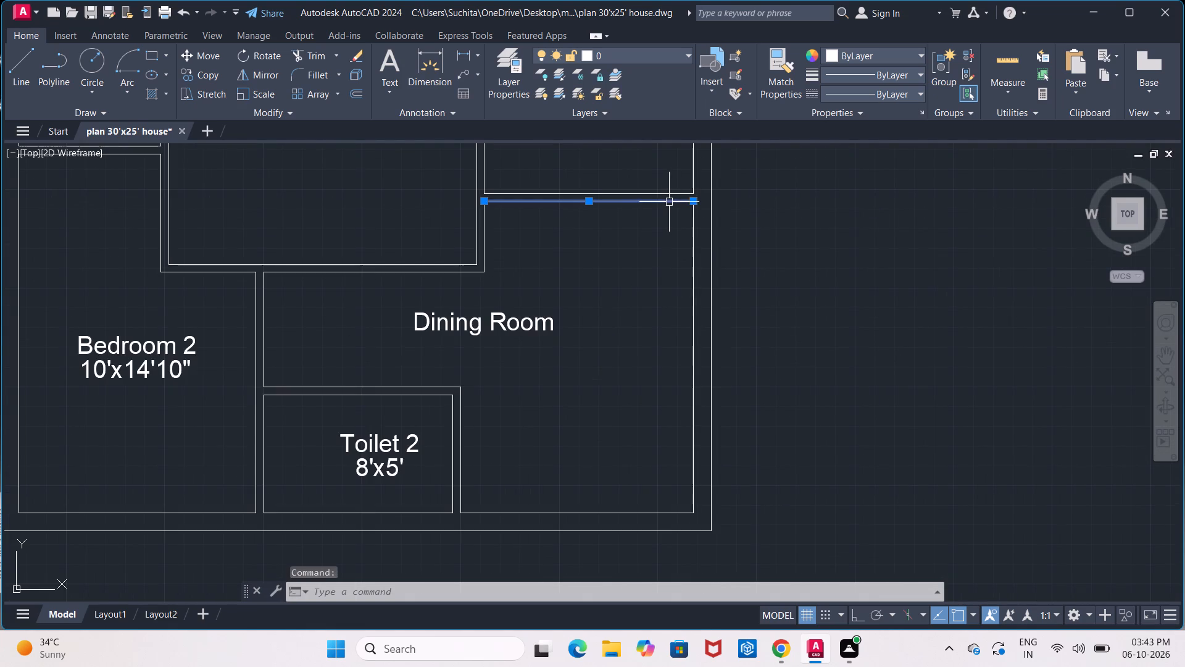
pyautogui.moveTo(694, 201); pyautogui.dragTo(709, 201)
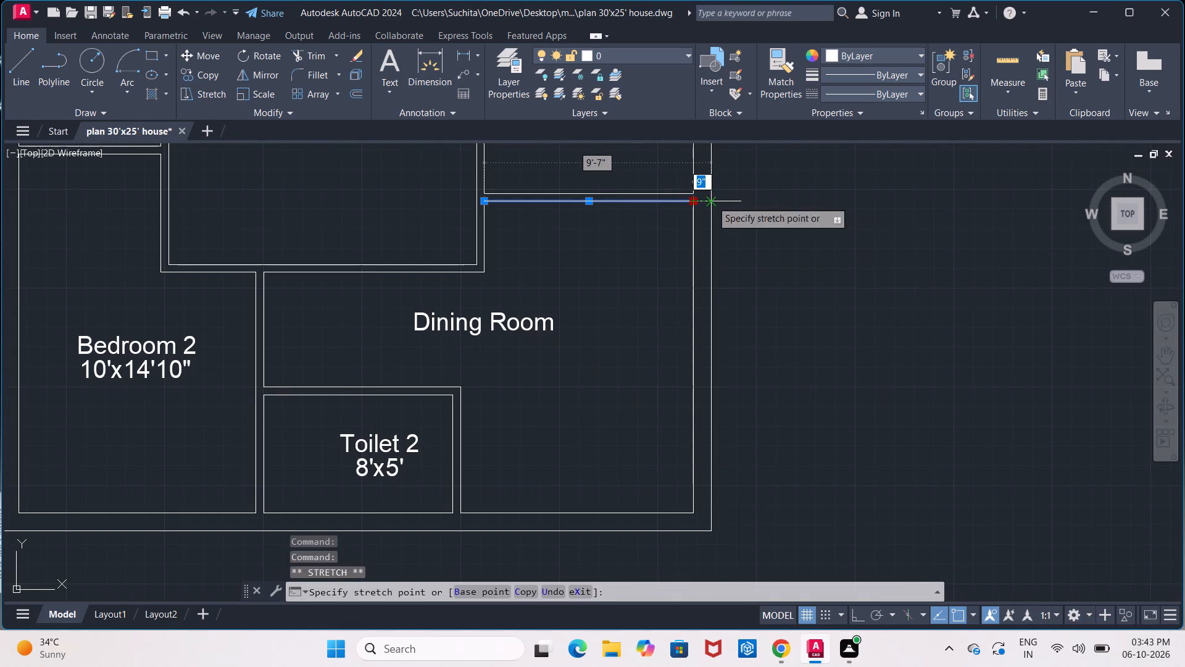
pyautogui.click(712, 200)
pyautogui.press('Escape')
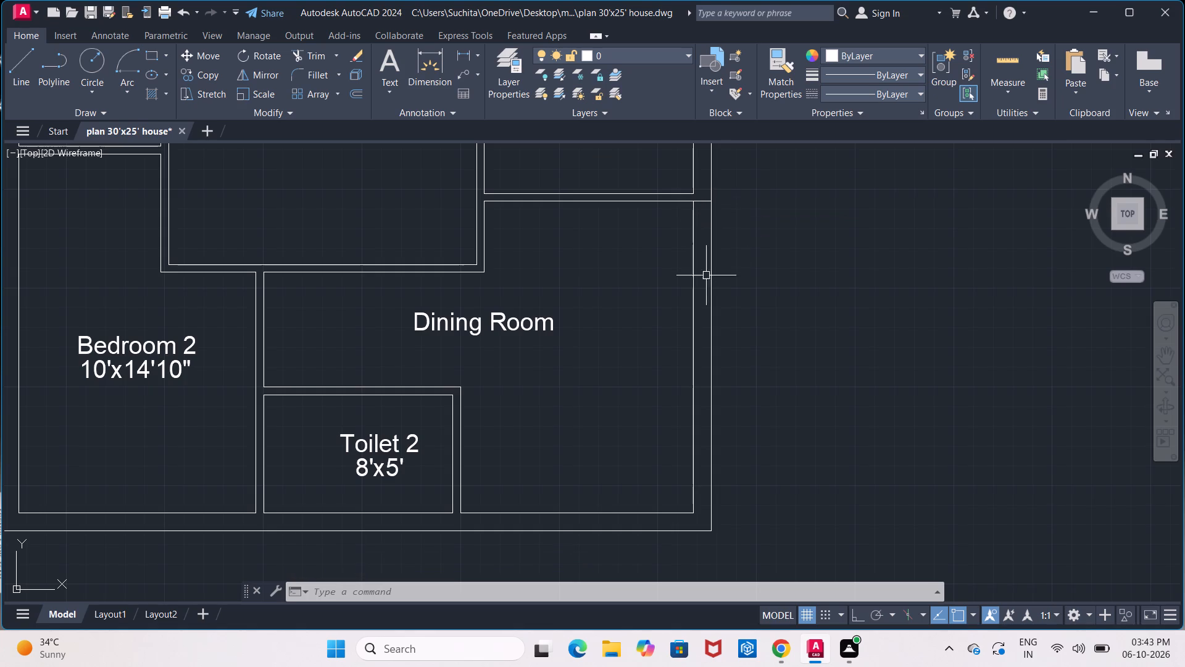
# Stretch the right end of the dining room's bottom wall line to meet the outer wall line.
pyautogui.click(675, 516)
pyautogui.click(694, 514)
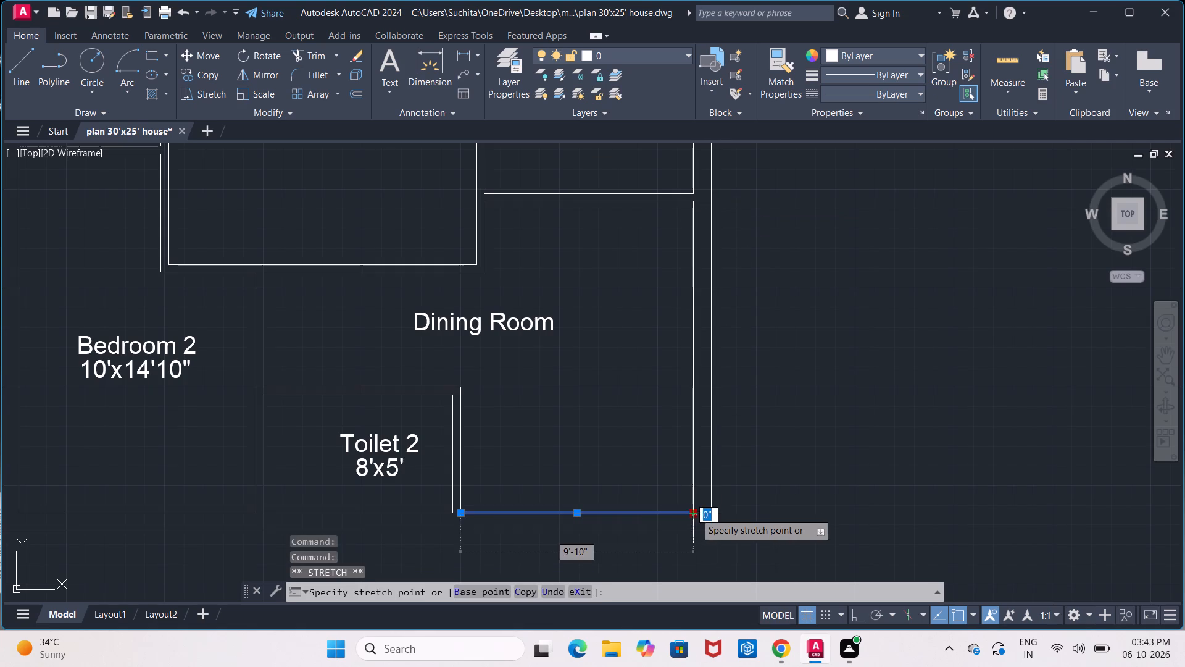
pyautogui.click(712, 513)
pyautogui.click(736, 503)
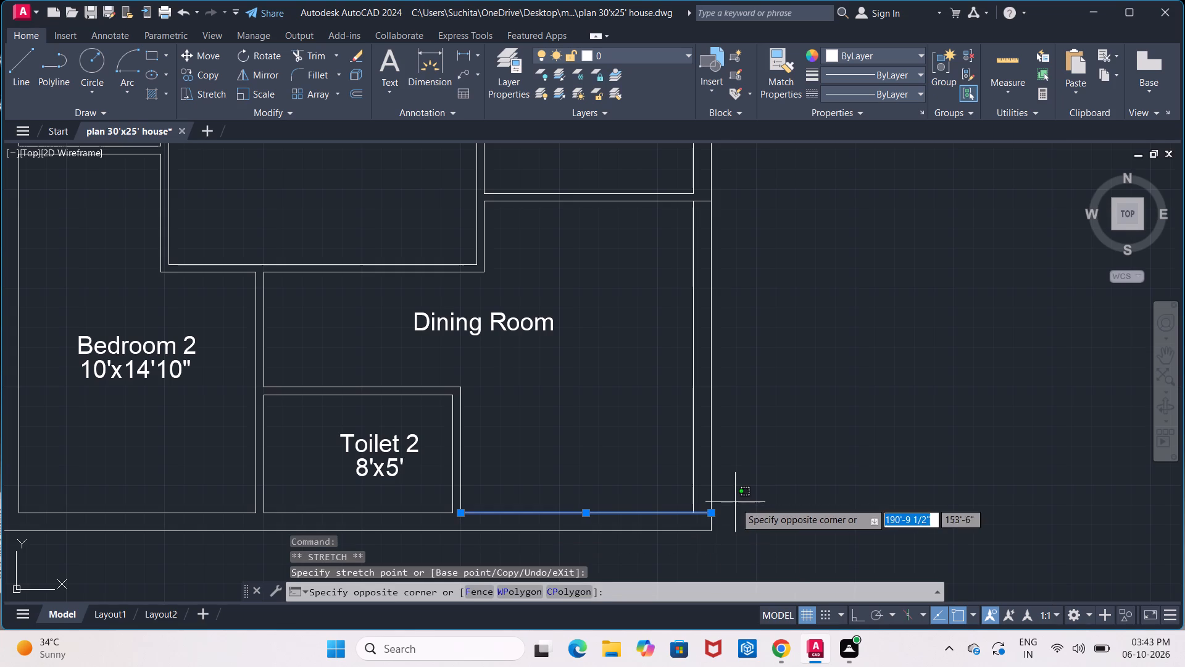
pyautogui.press('Escape')
pyautogui.press('Escape')
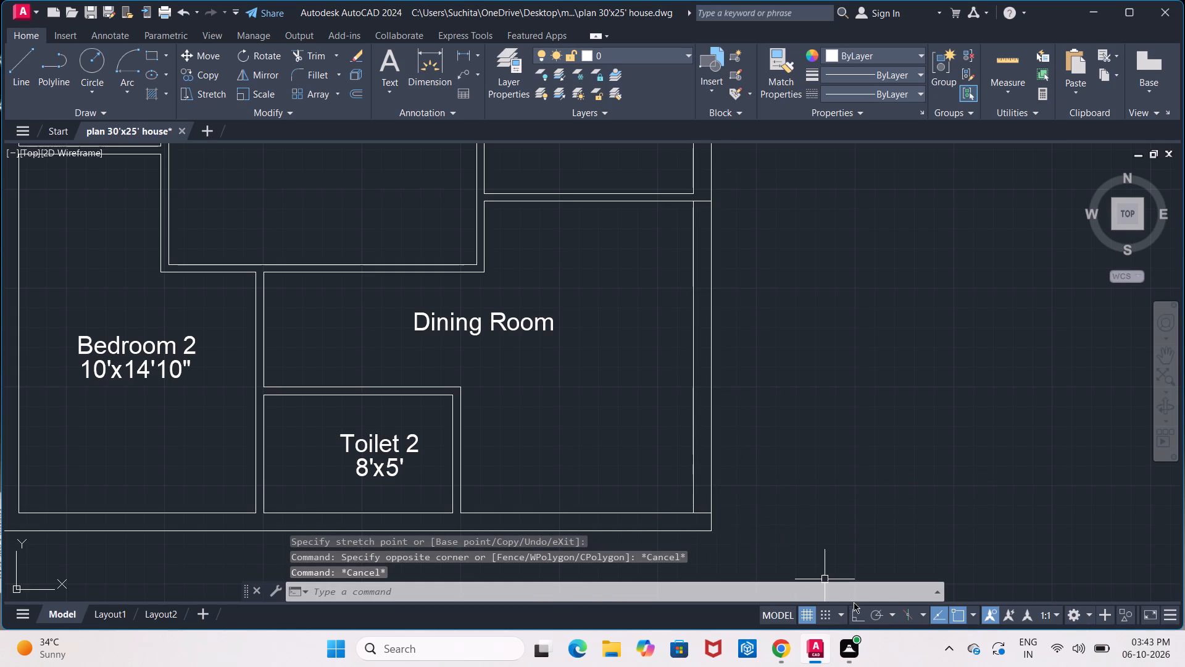
# Turn on Ortho mode.
pyautogui.click(862, 621)
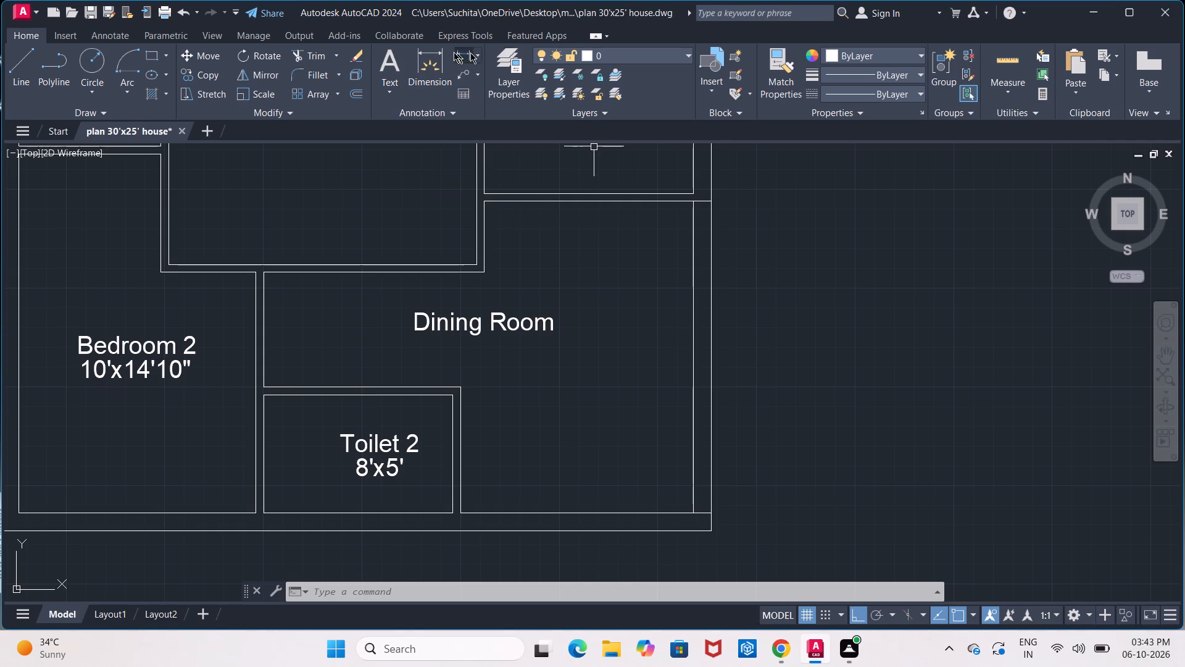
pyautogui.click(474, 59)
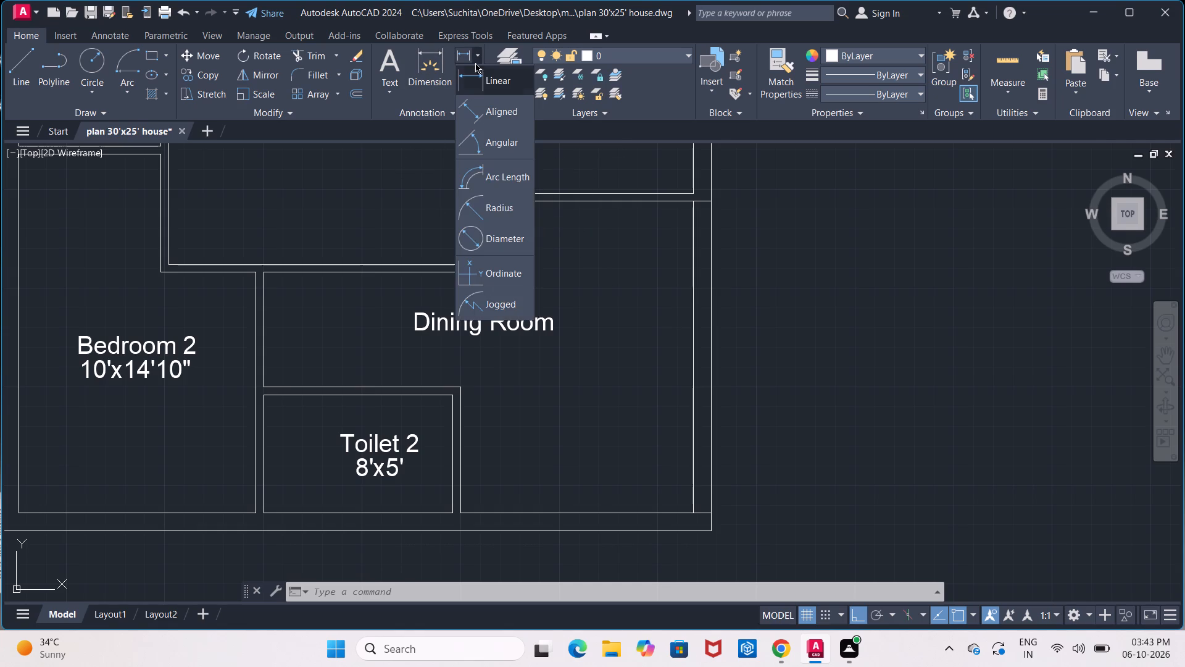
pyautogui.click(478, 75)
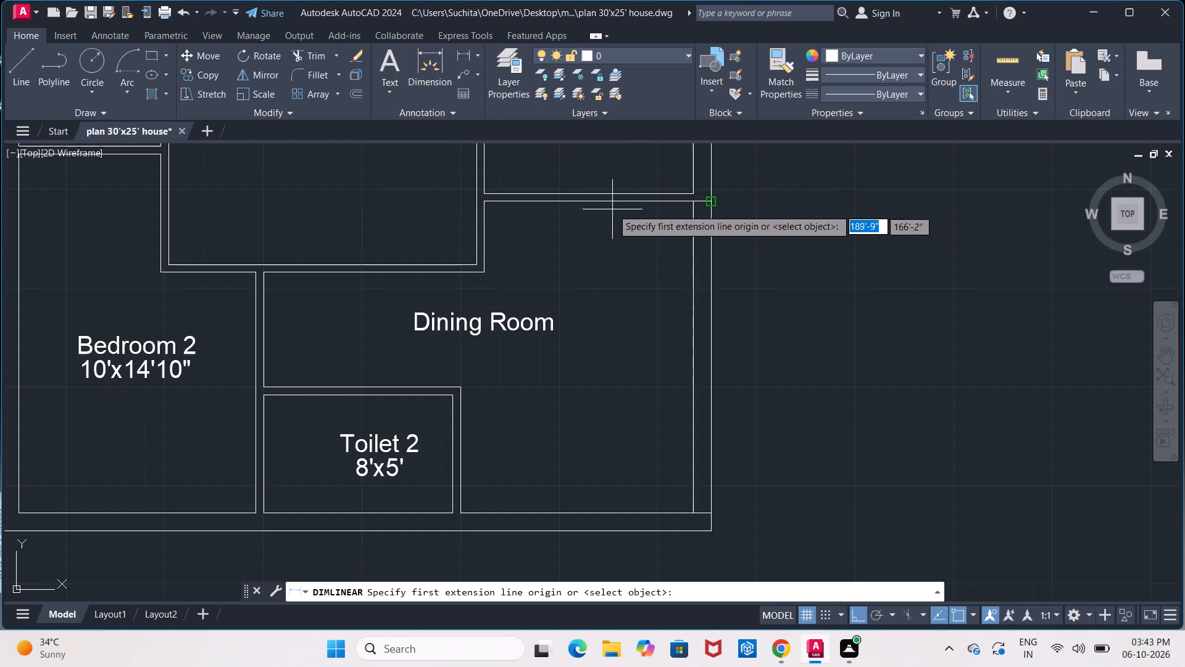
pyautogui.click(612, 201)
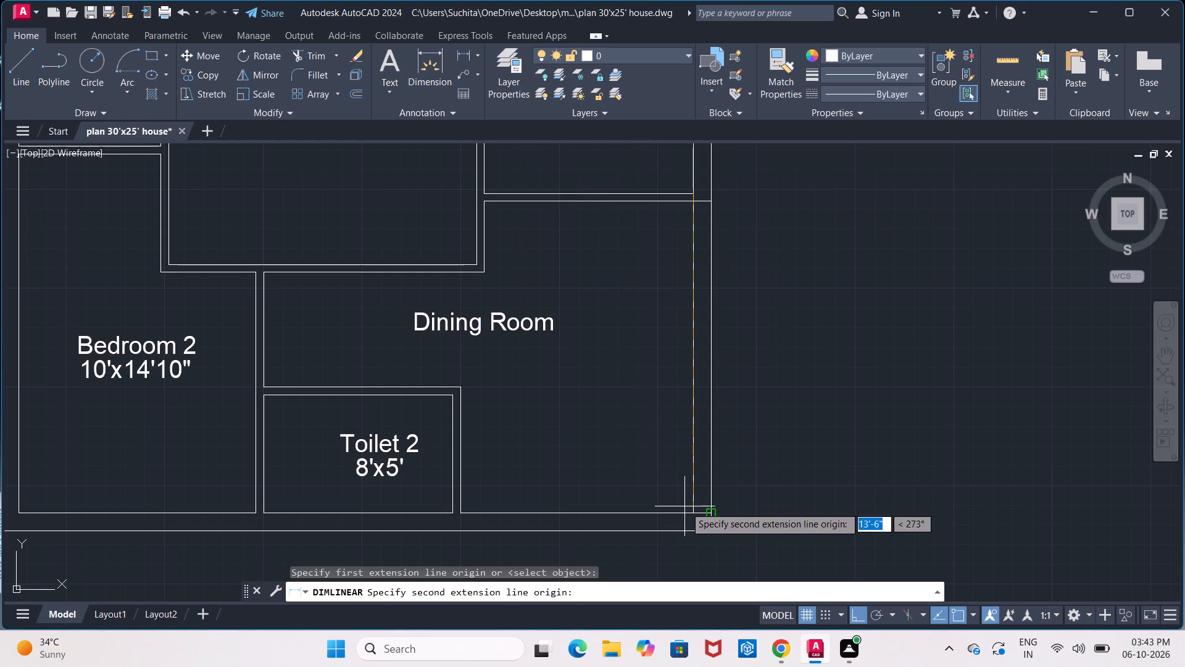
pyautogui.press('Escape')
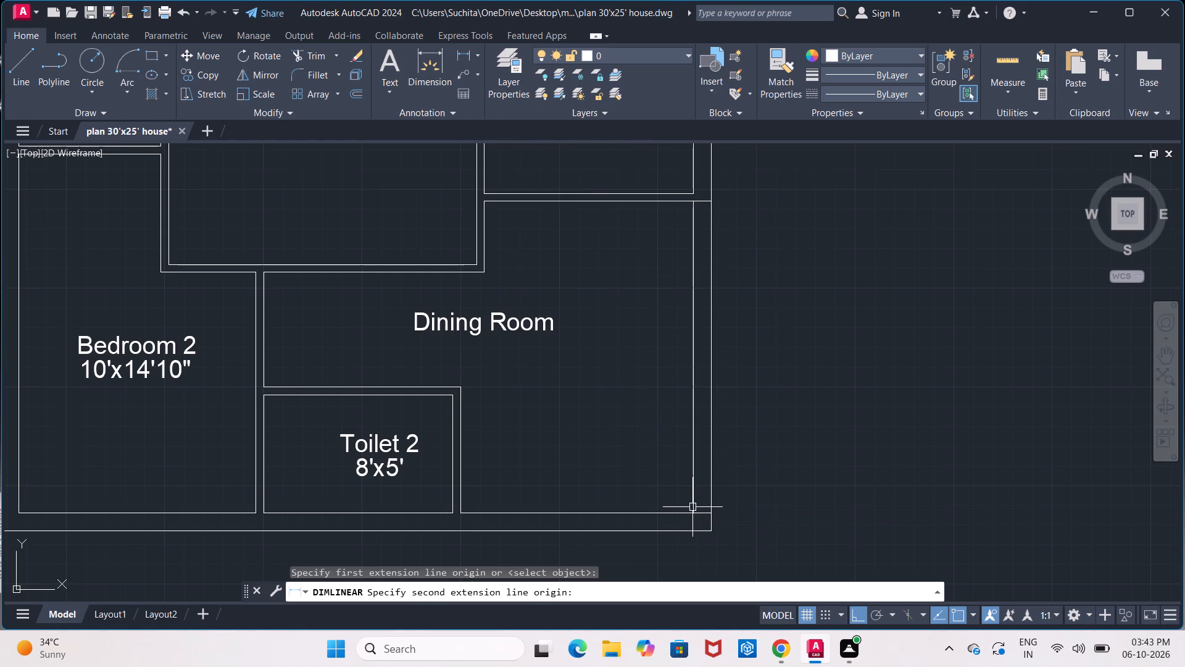
# Measure the height of the dining room's outer-side inner wall line, from the wall below the kitchen to the bottom wall, with a linear dimension.
pyautogui.click(470, 62)
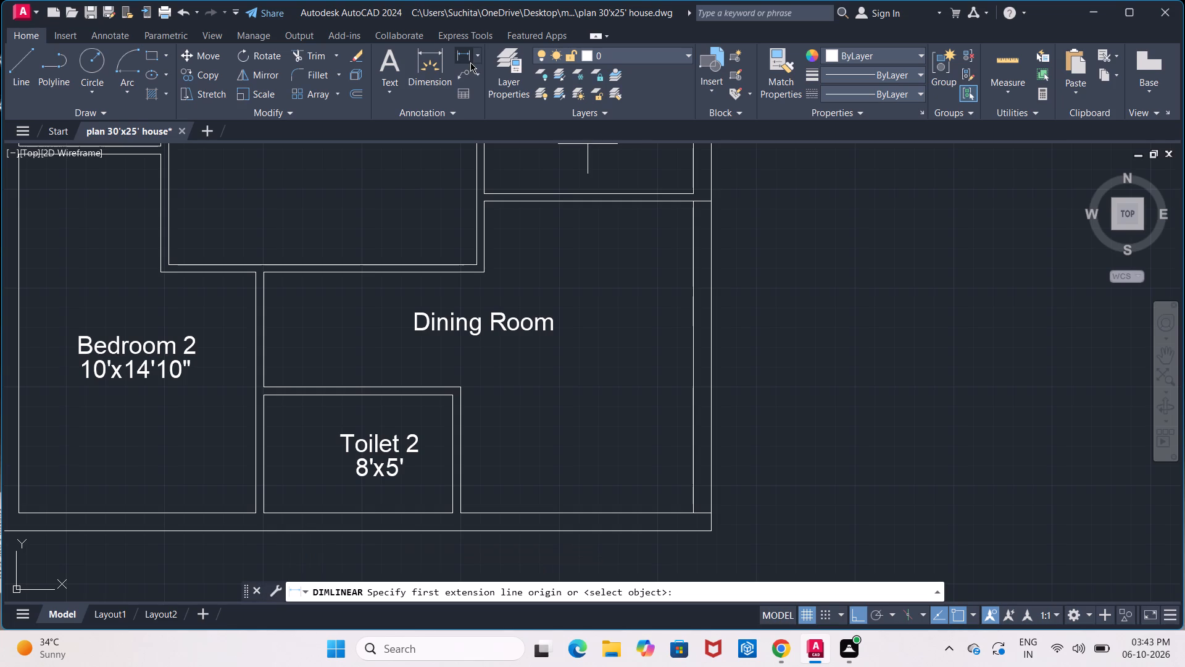
pyautogui.click(690, 202)
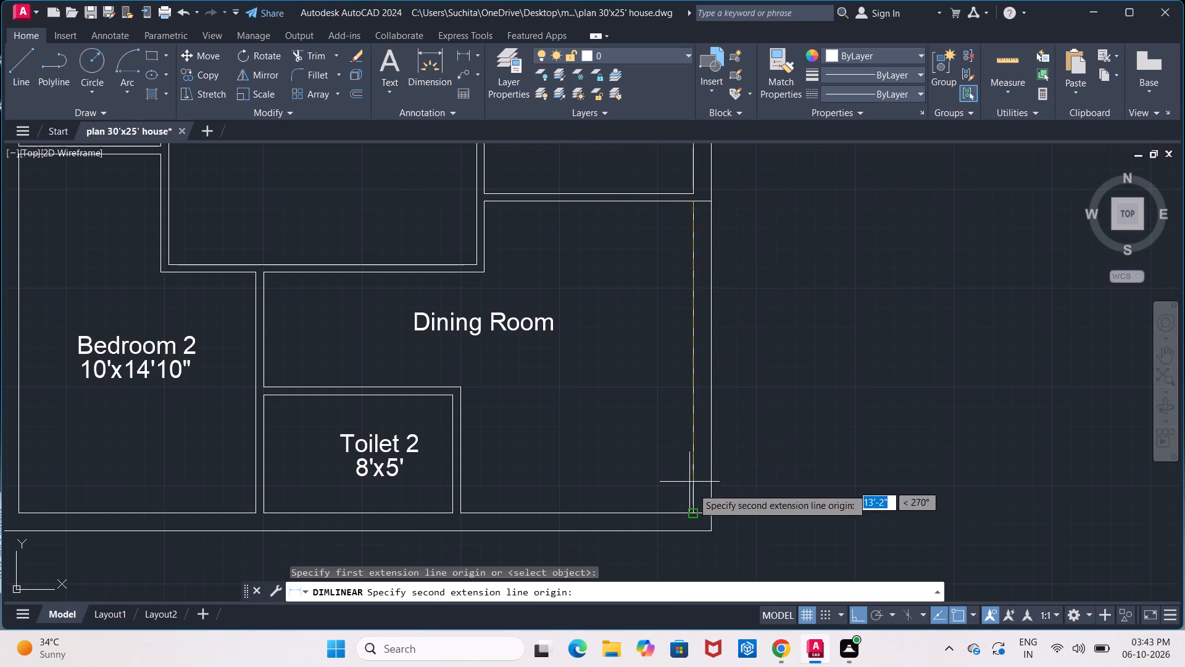
pyautogui.click(697, 511)
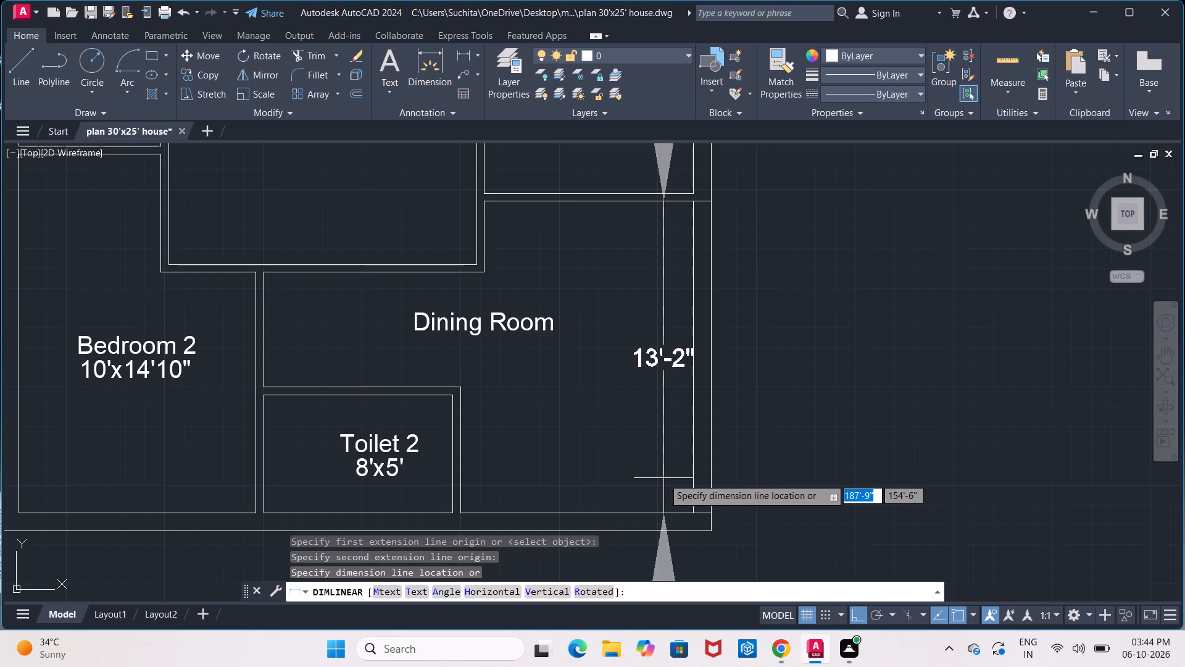
pyautogui.scroll(-1, 663, 478)
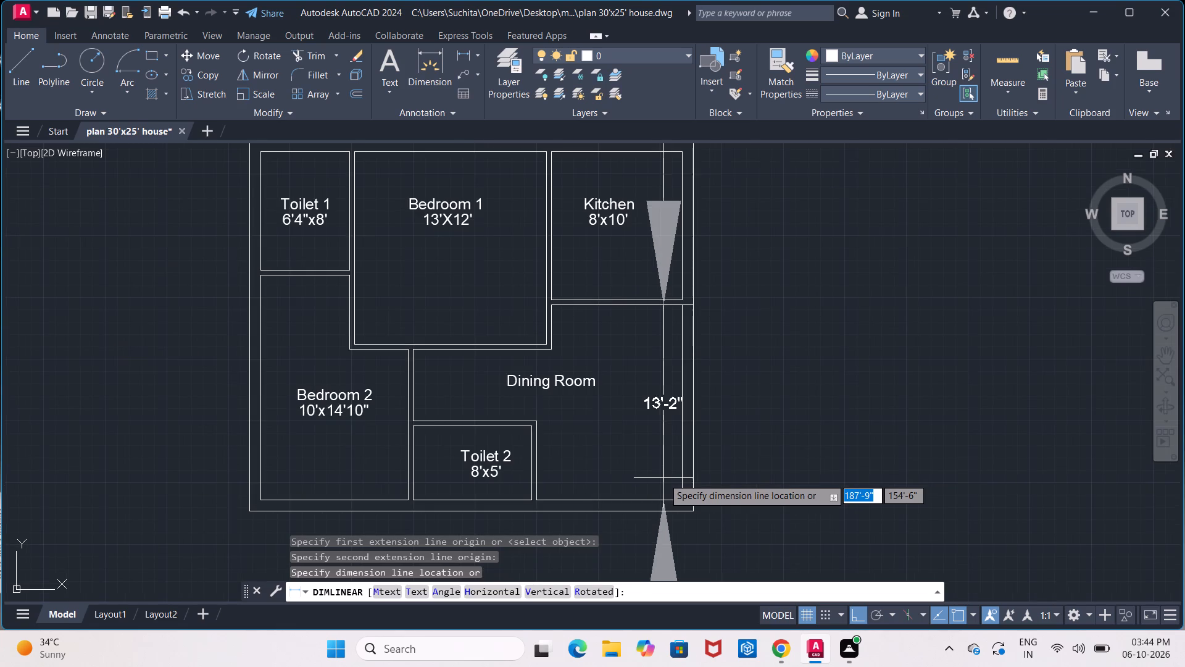
pyautogui.scroll(-1, 663, 478)
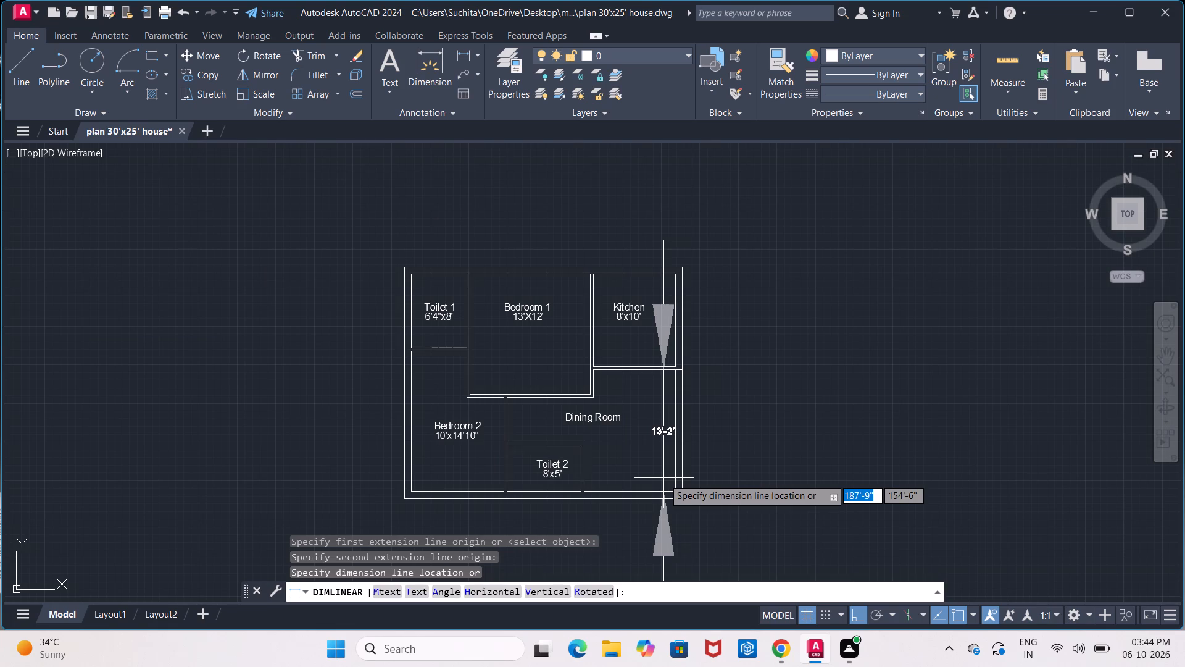
pyautogui.press('Escape')
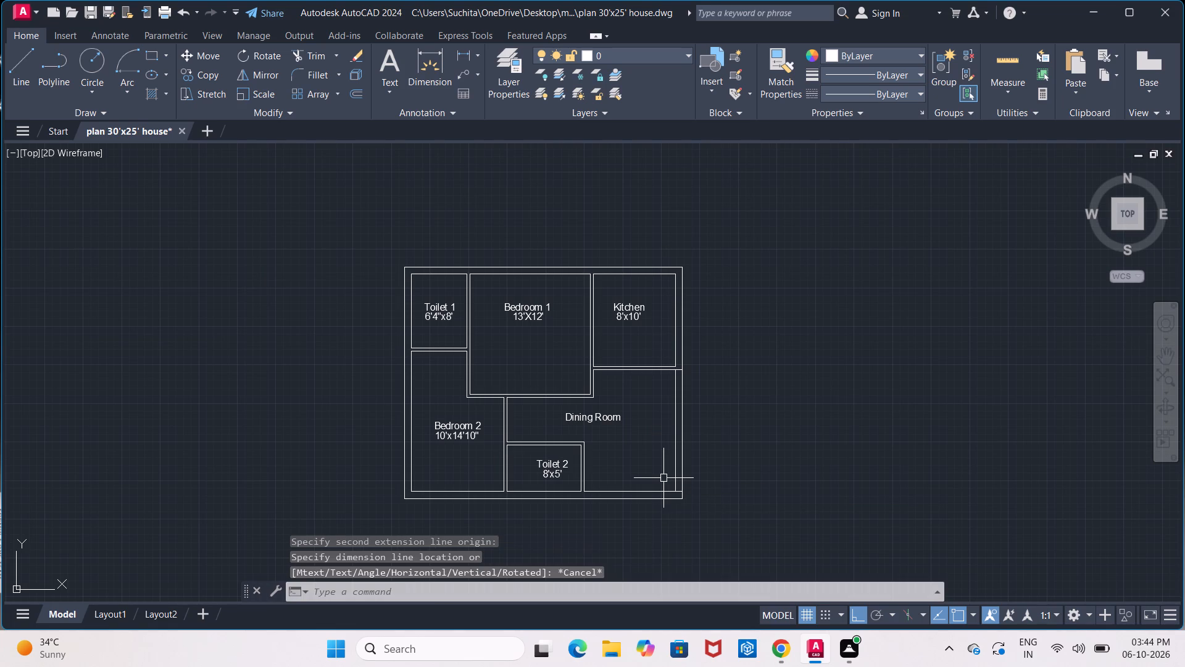
# Offset the kitchen's bottom inner wall line 9" down into the dining room.
pyautogui.scroll(3, 631, 408)
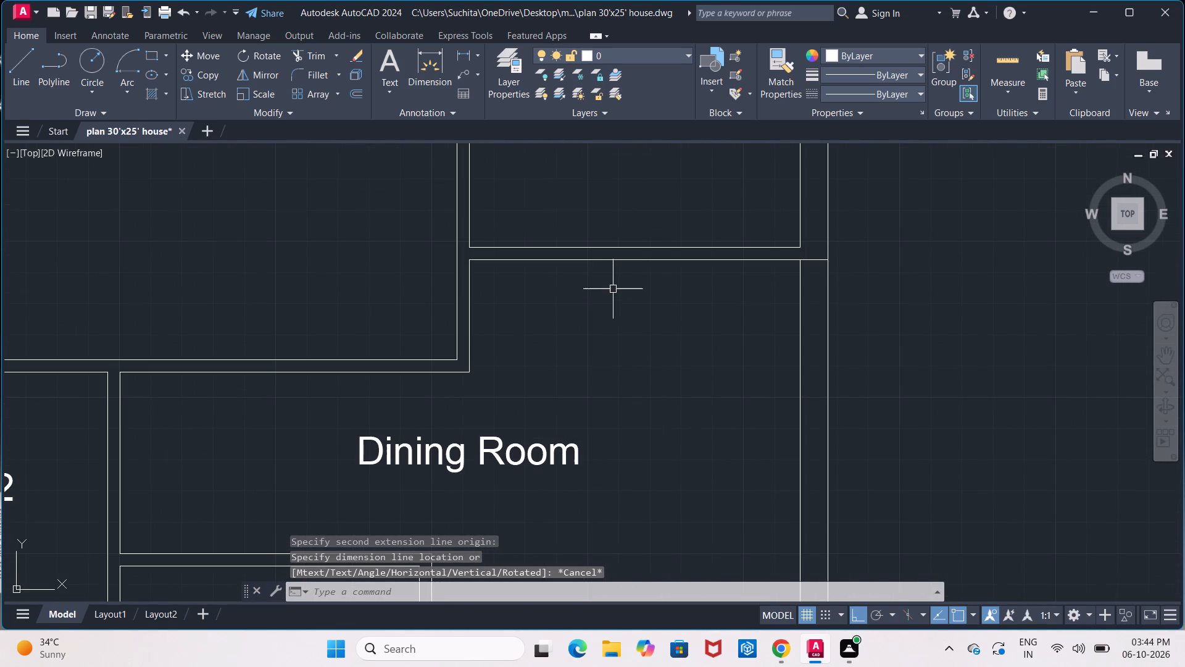
pyautogui.press('o')
pyautogui.press('Return')
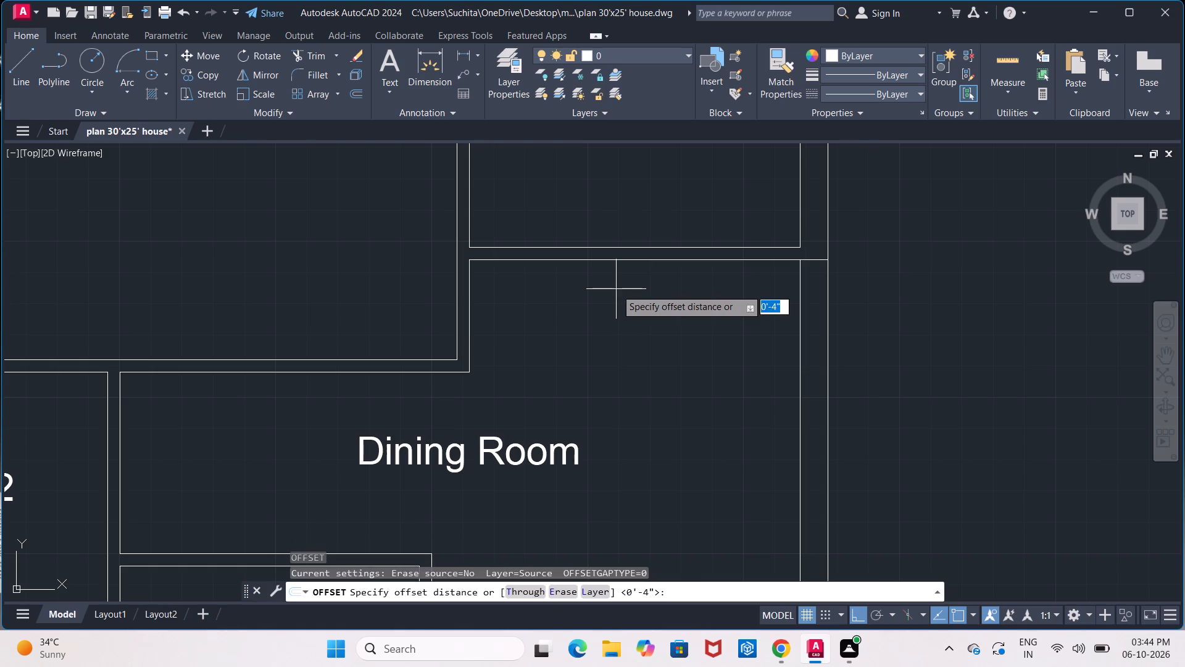
pyautogui.press('9')
pyautogui.hotkey('shift', '"')
pyautogui.press('Return')
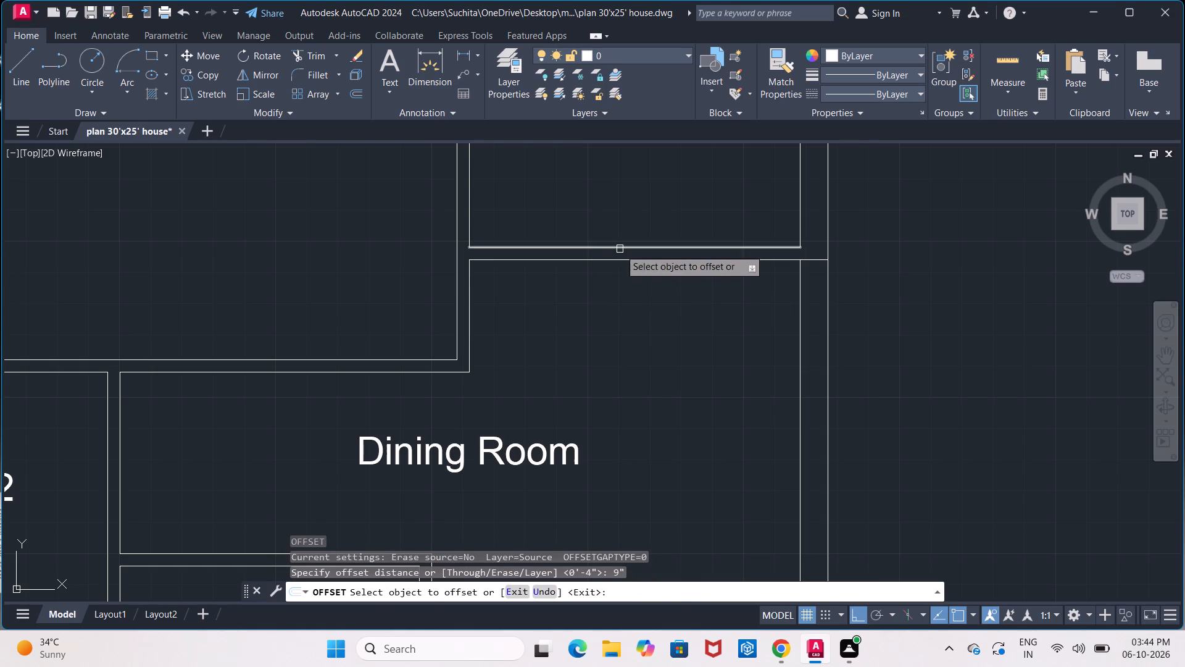
pyautogui.click(620, 249)
pyautogui.click(634, 301)
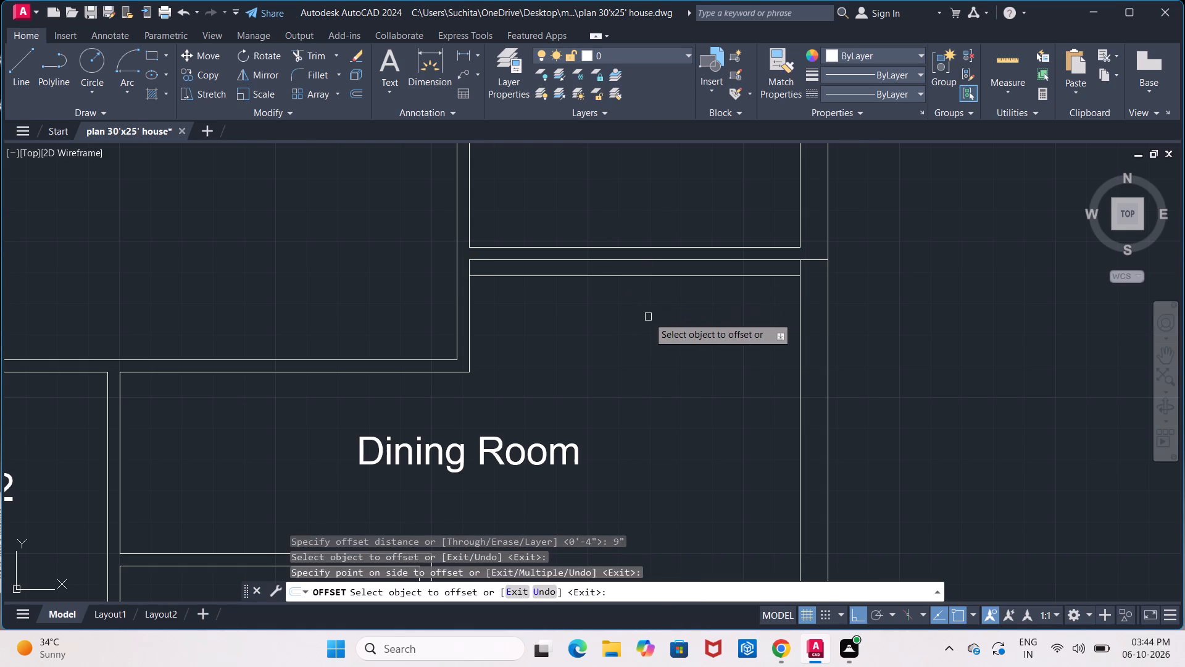
# Measure the height from the newly offset line to the dining room's bottom wall with a linear dimension.
pyautogui.scroll(1, 747, 295)
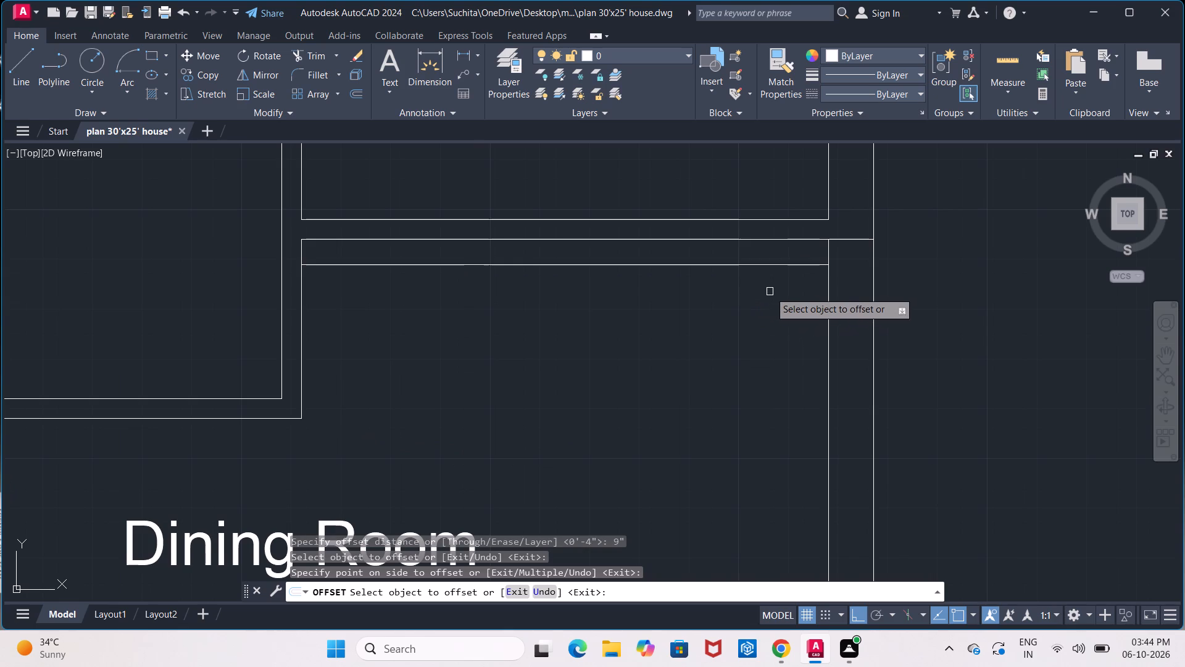
pyautogui.click(465, 61)
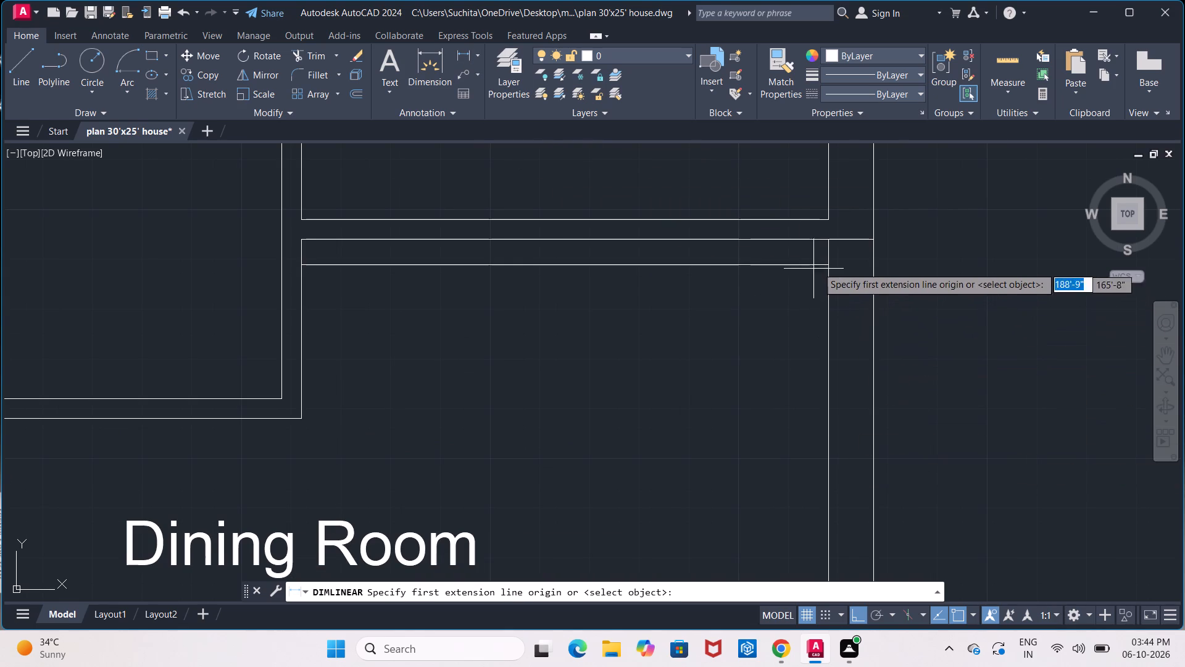
pyautogui.click(824, 262)
pyautogui.scroll(-3, 829, 354)
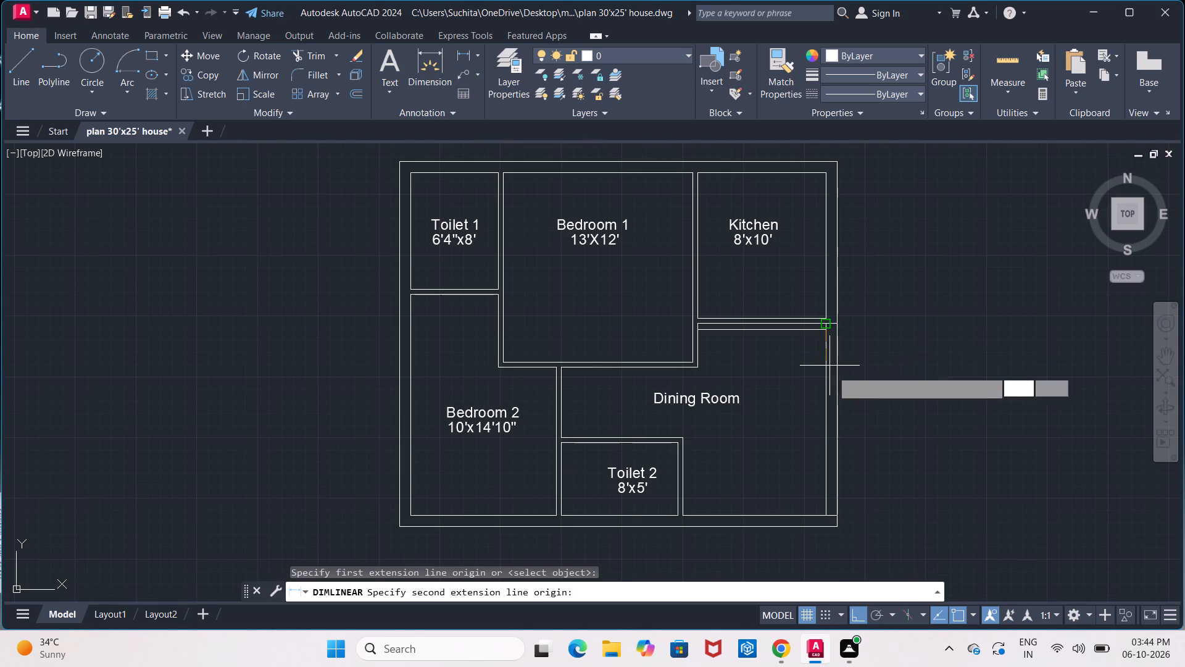
pyautogui.click(825, 513)
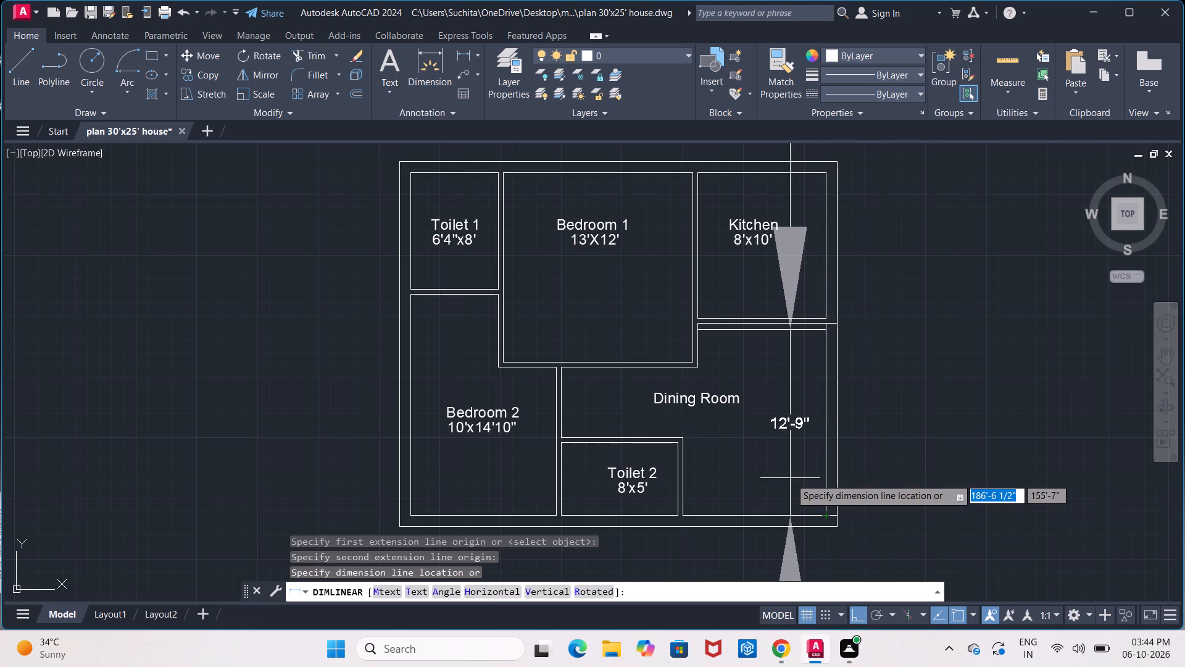
pyautogui.press('Escape')
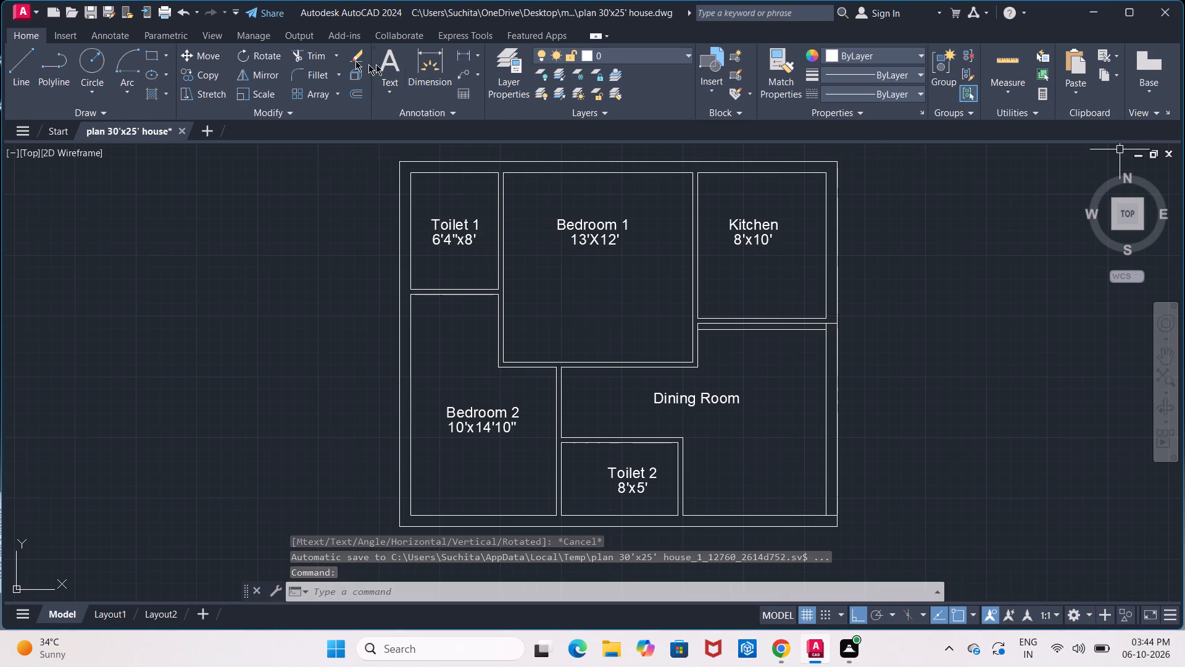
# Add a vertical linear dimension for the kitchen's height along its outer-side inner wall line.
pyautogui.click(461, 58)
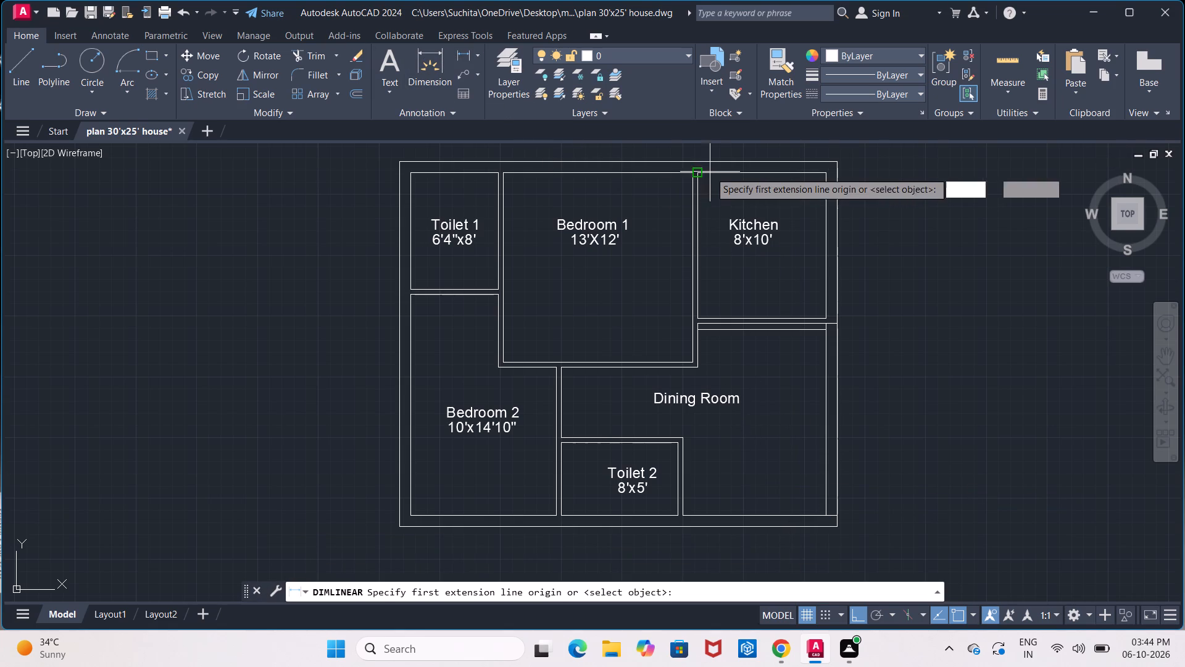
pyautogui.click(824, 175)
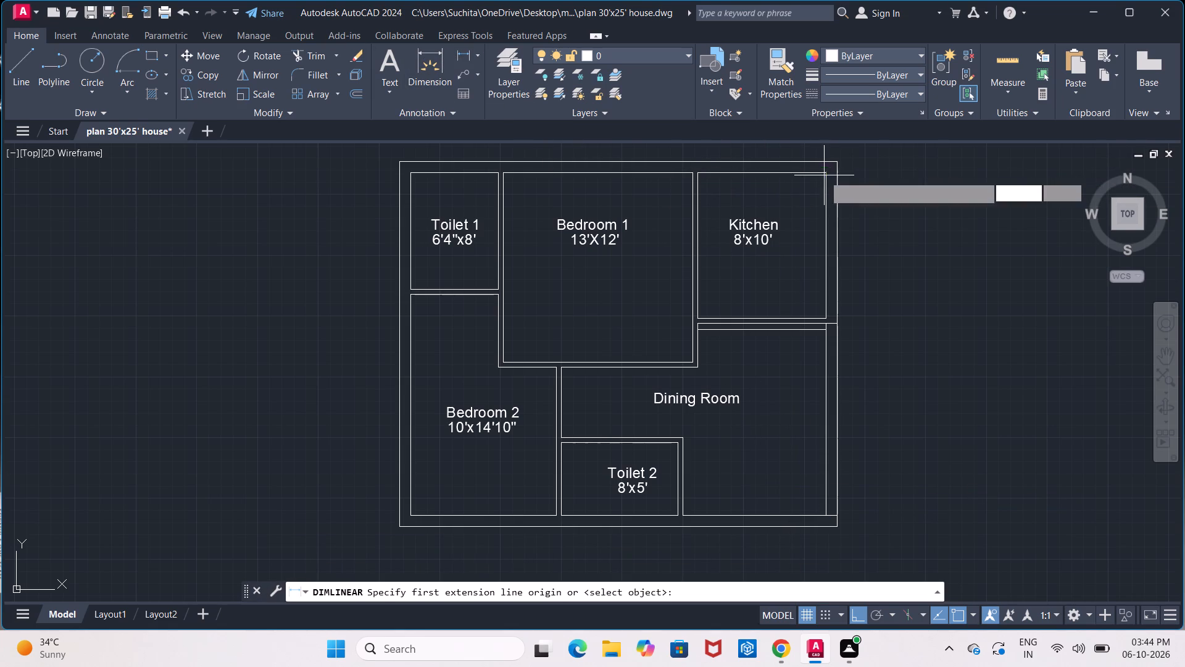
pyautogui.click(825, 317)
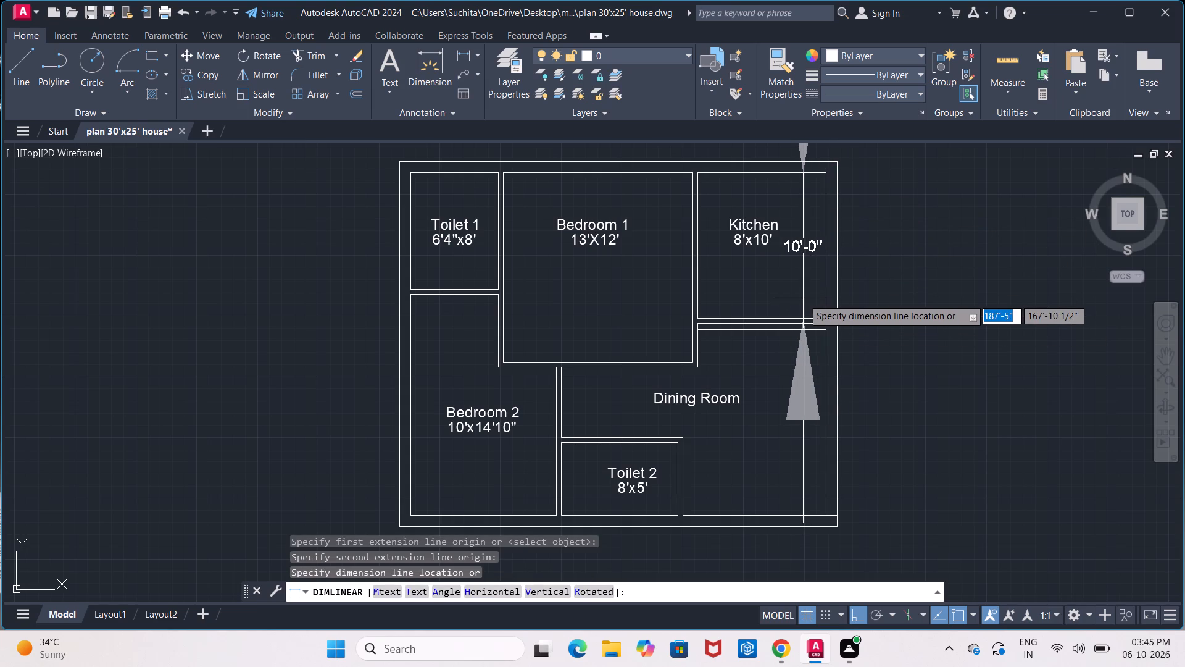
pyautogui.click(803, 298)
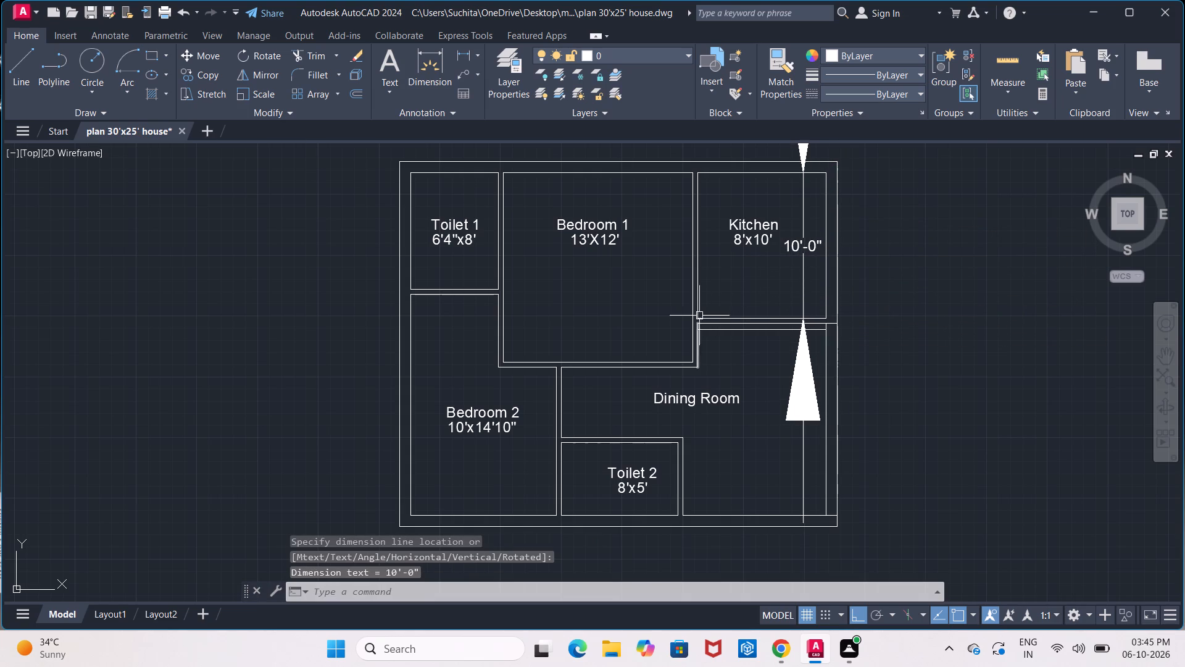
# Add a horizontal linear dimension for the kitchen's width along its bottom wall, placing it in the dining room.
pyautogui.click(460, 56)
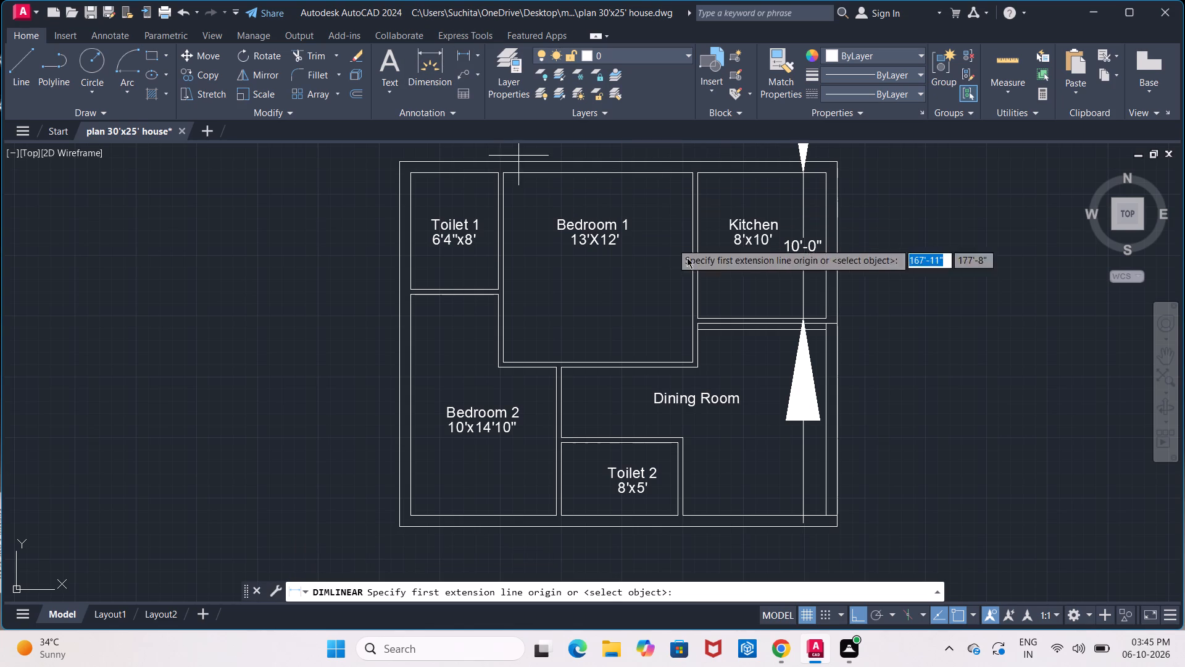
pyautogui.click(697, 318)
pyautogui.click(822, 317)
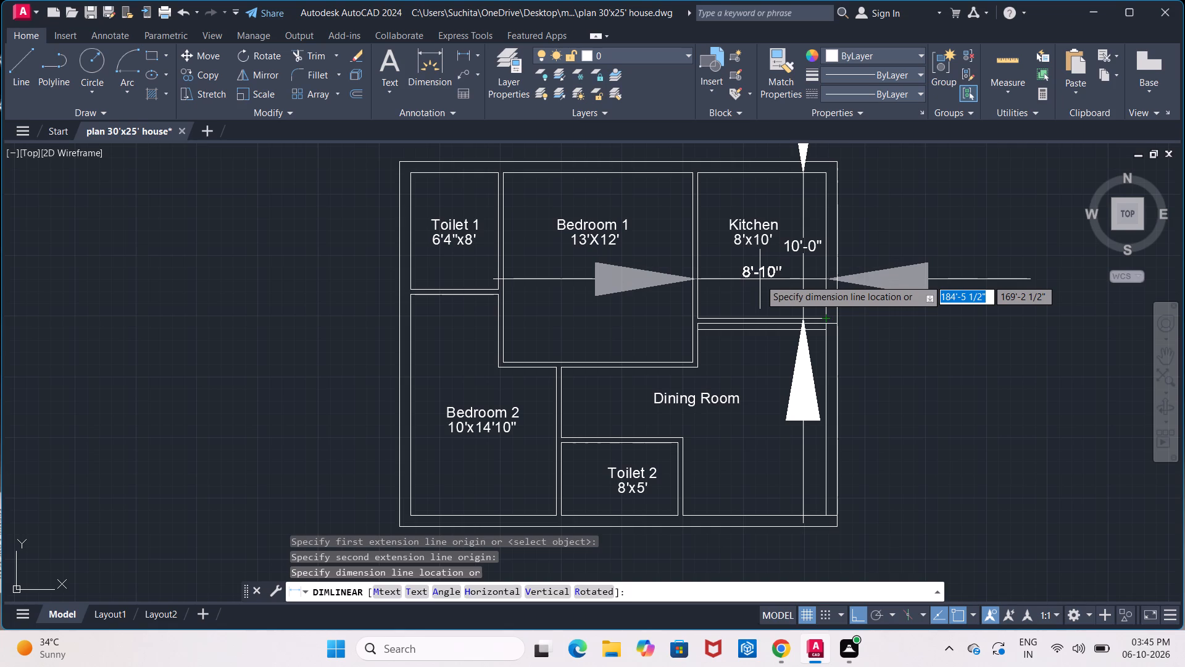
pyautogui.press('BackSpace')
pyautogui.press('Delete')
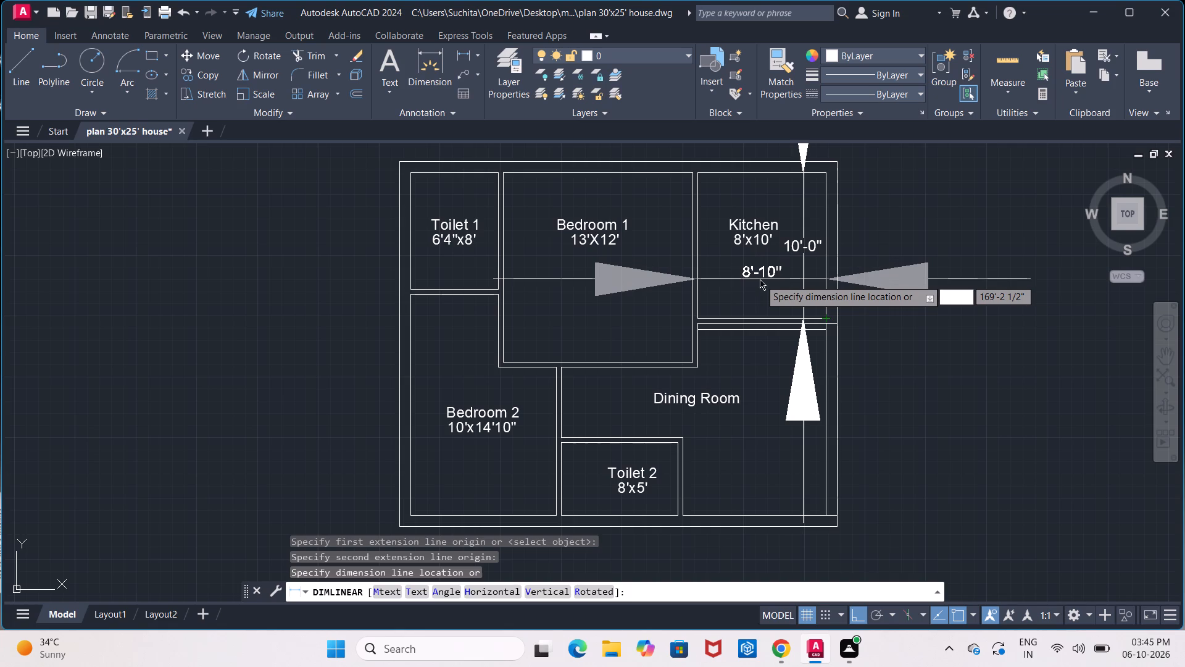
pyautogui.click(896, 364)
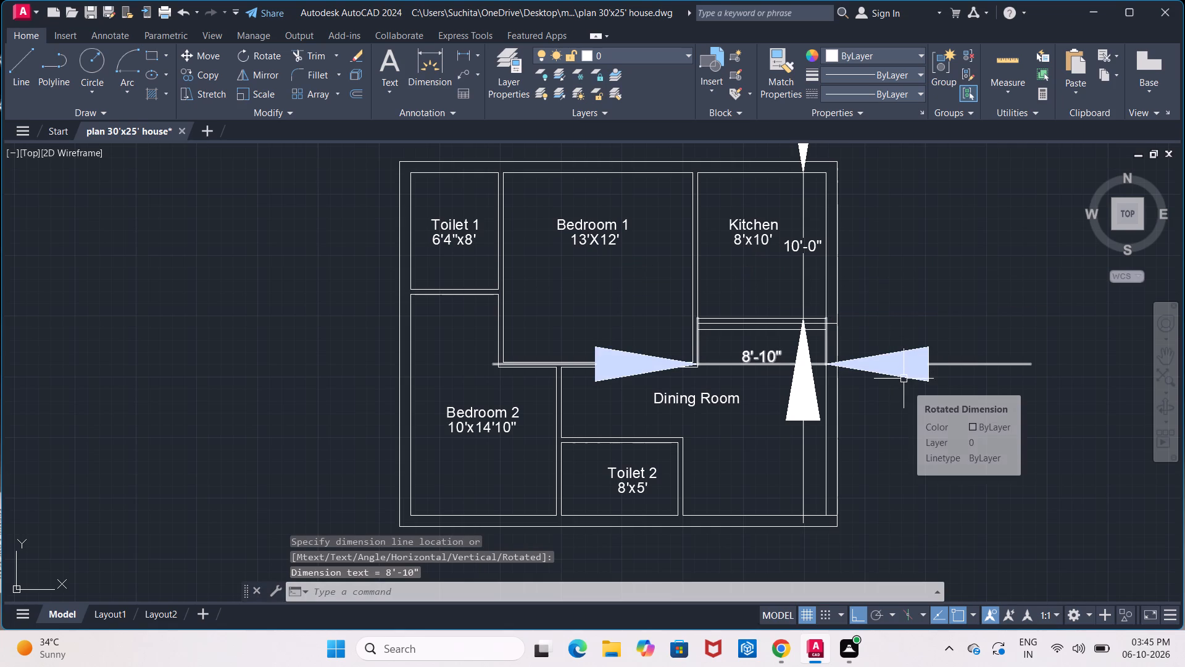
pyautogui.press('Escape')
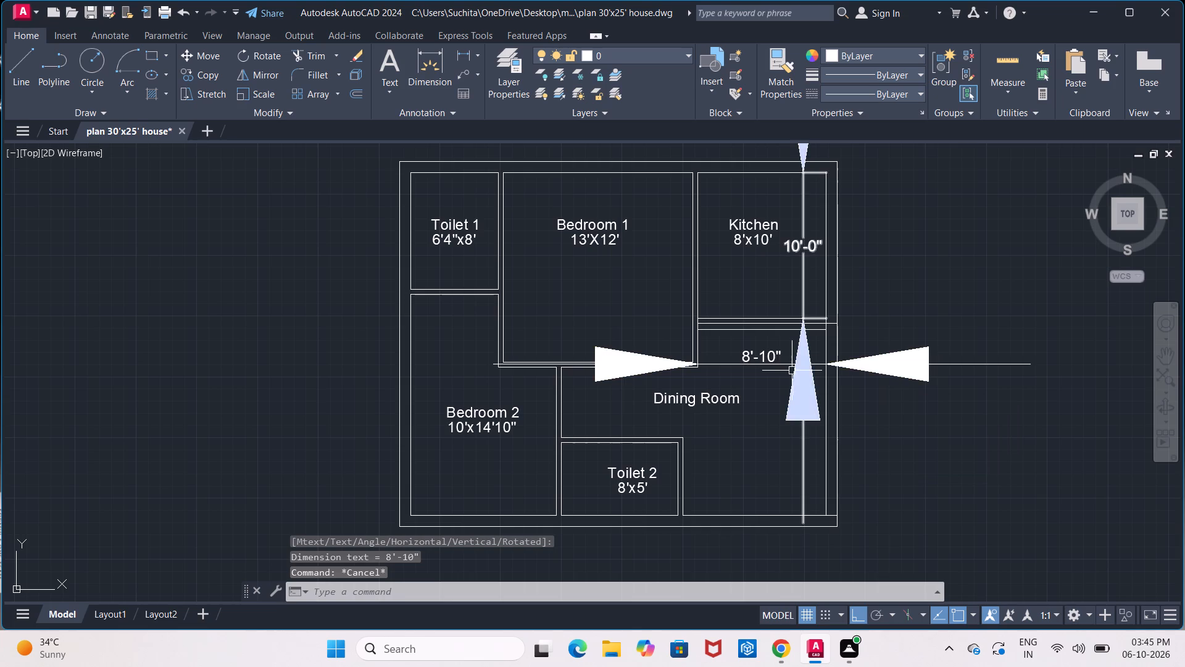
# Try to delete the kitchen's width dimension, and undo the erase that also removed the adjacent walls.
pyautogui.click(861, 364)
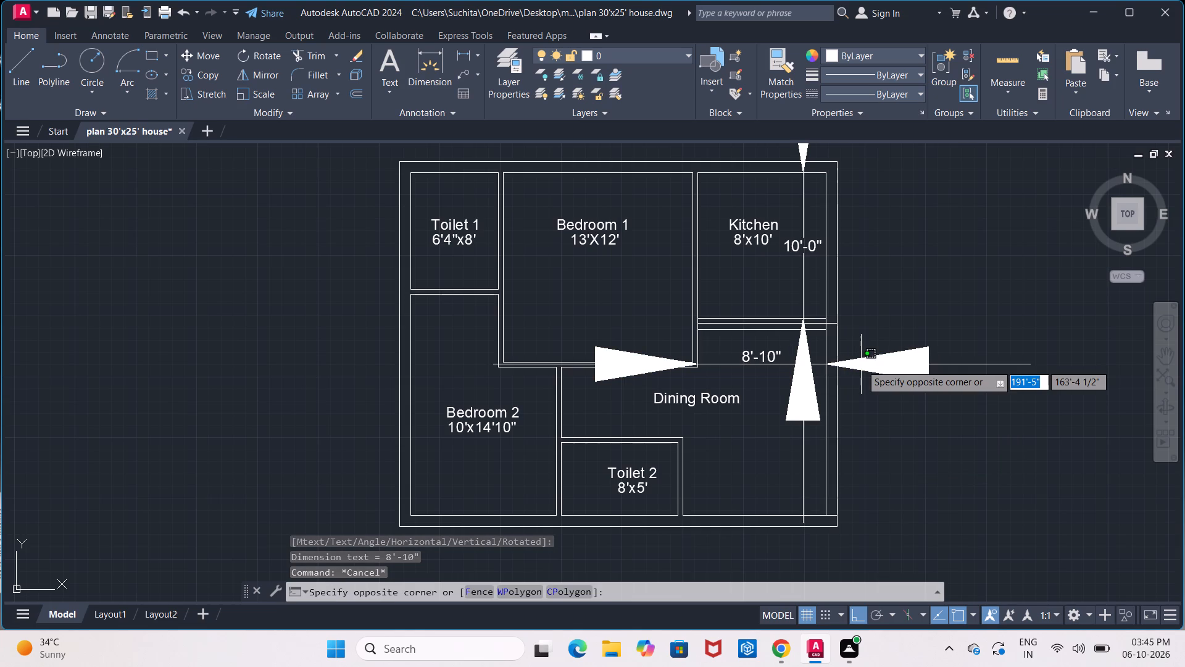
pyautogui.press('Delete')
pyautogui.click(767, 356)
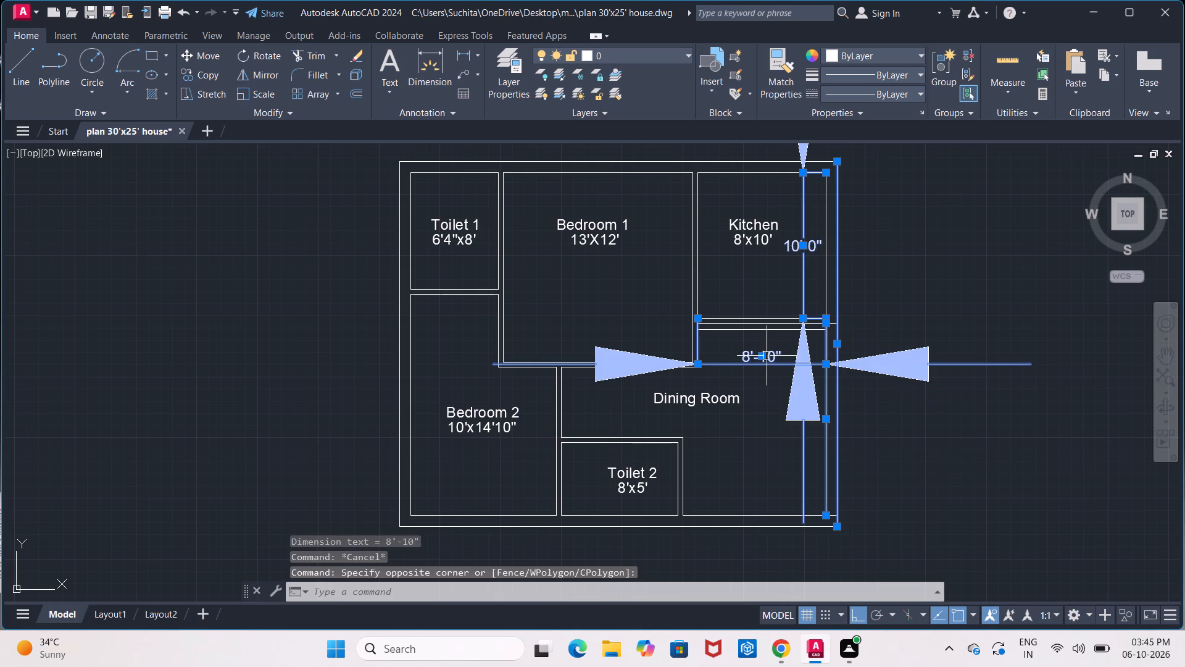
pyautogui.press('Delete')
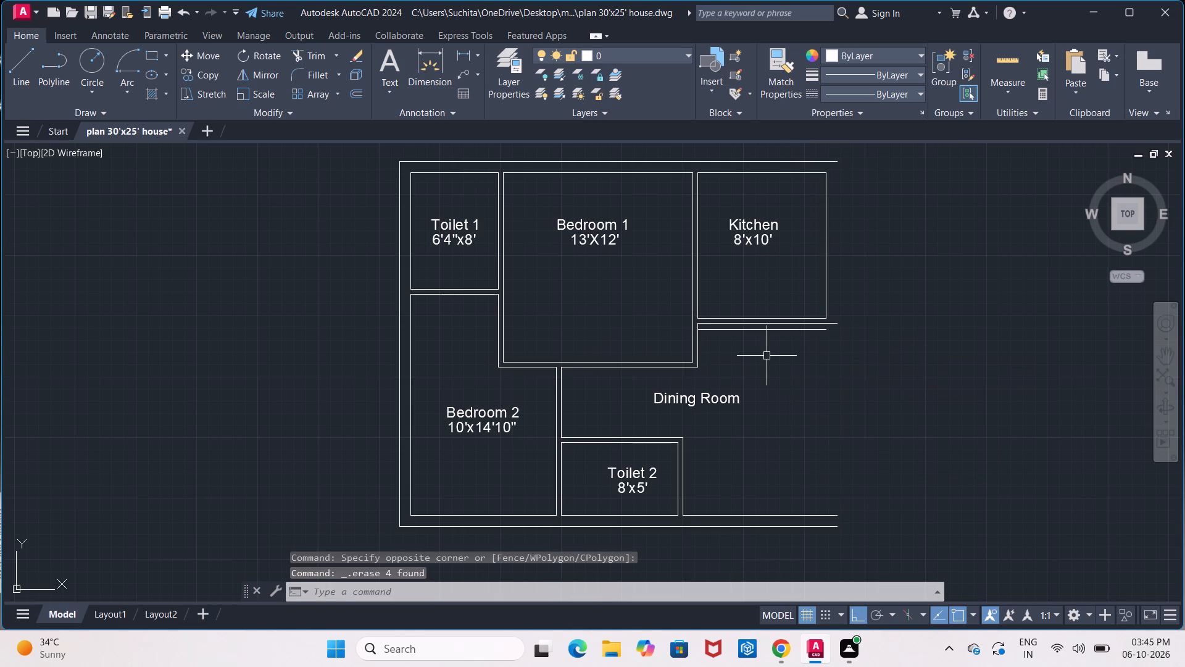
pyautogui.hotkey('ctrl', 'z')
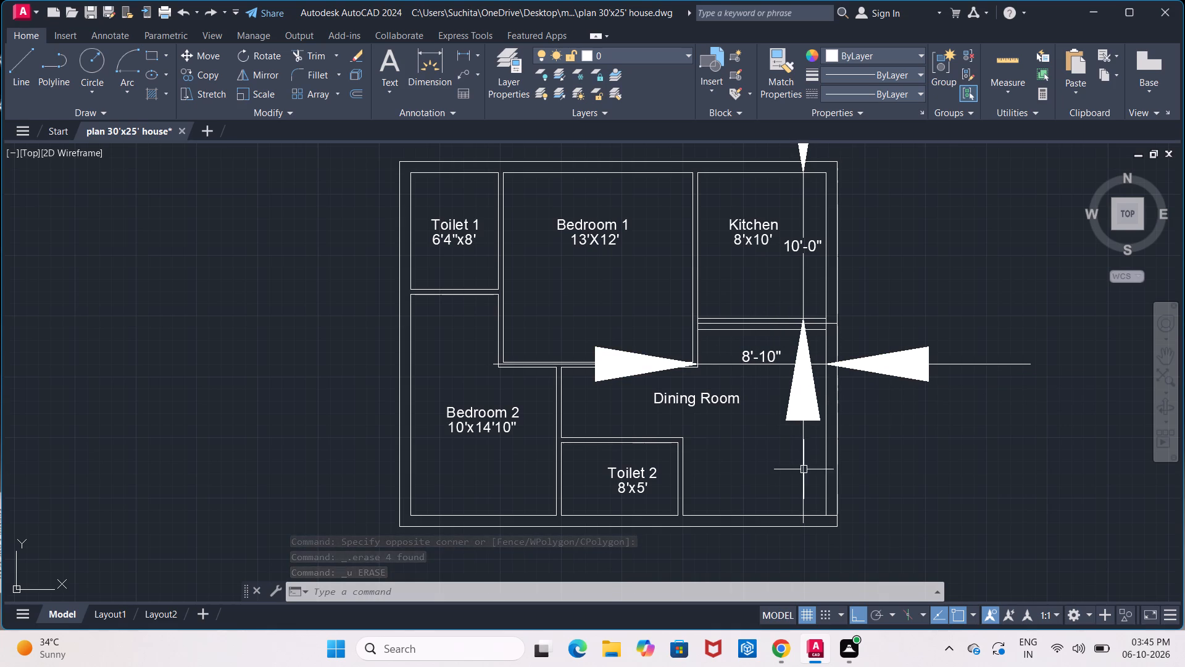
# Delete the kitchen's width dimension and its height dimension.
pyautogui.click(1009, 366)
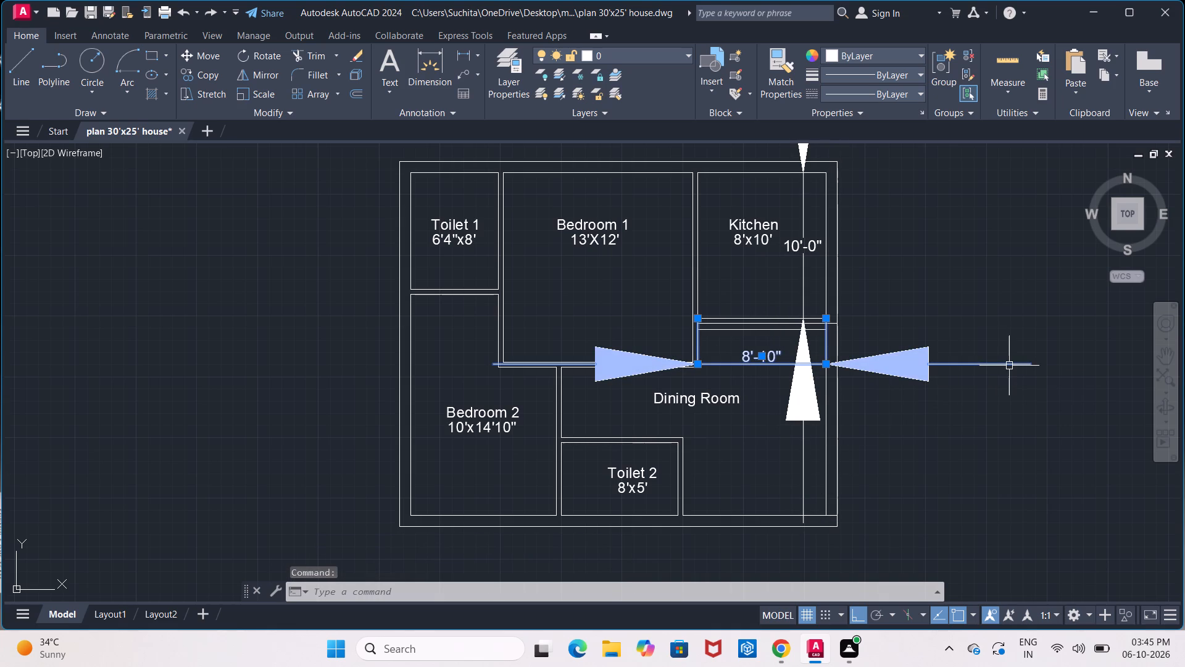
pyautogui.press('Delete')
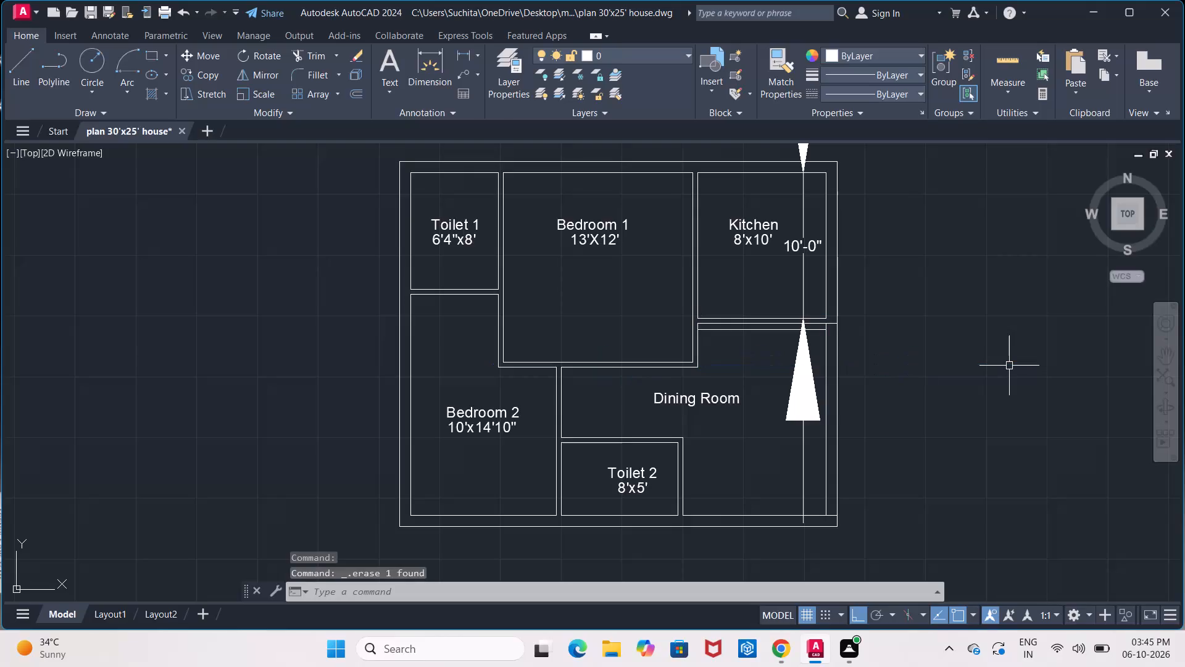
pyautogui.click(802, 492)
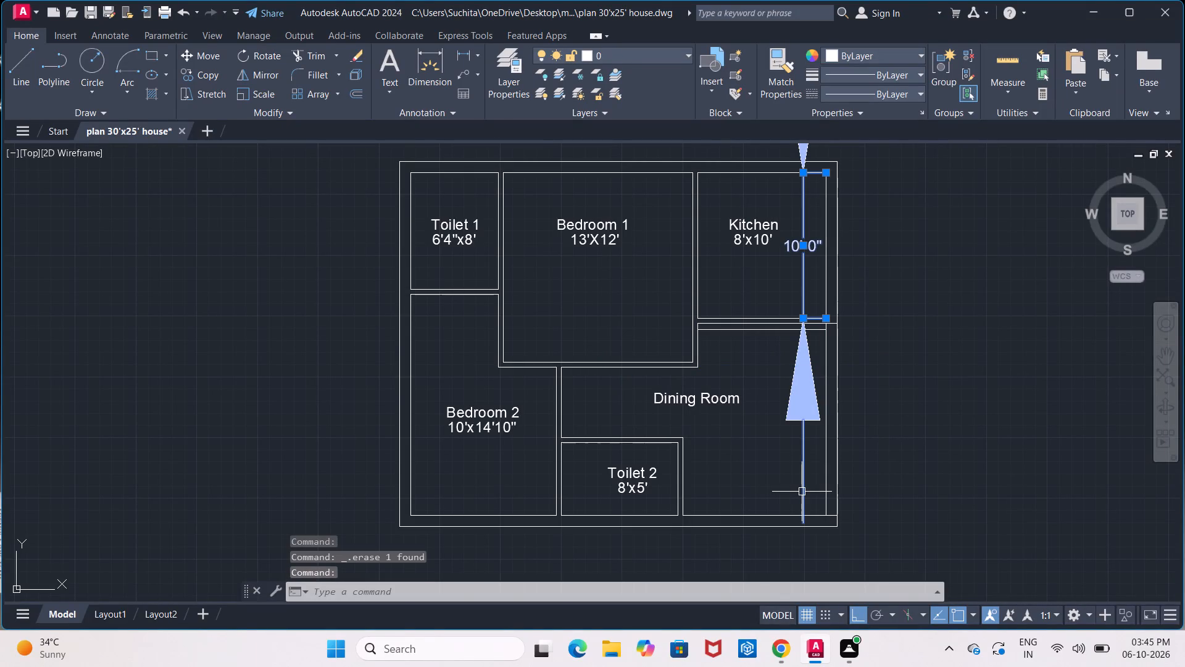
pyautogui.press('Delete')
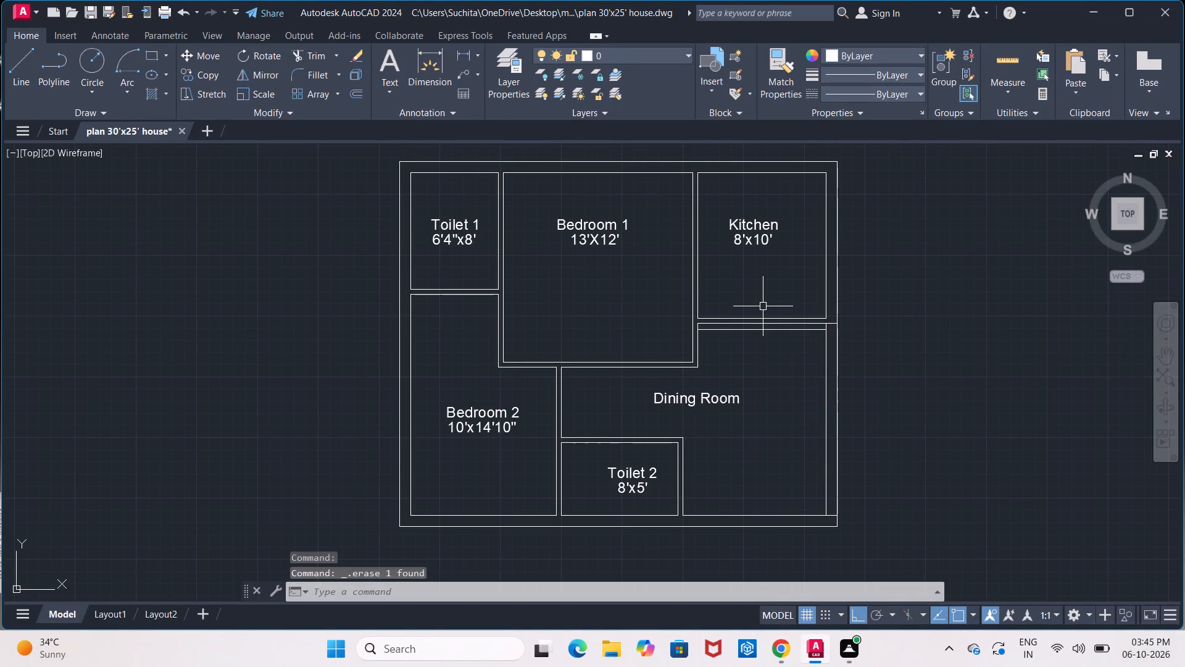
# Offset the kitchen's outer-side inner wall line 8' inward, towards Bedroom 1.
pyautogui.press('o')
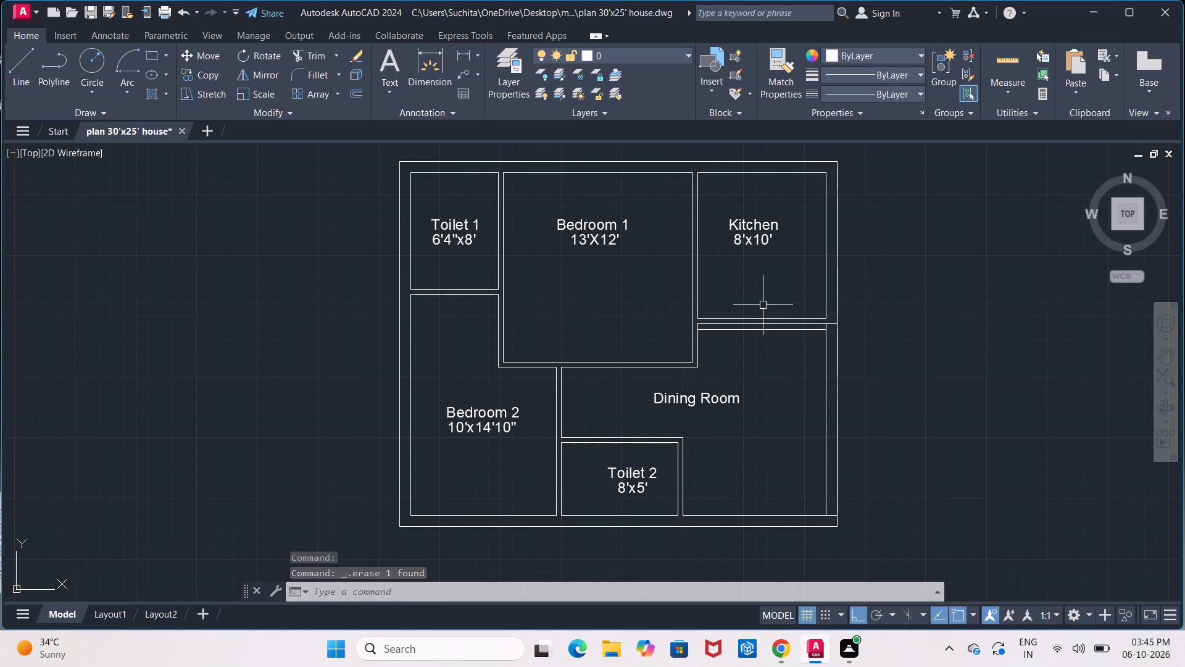
pyautogui.press('Return')
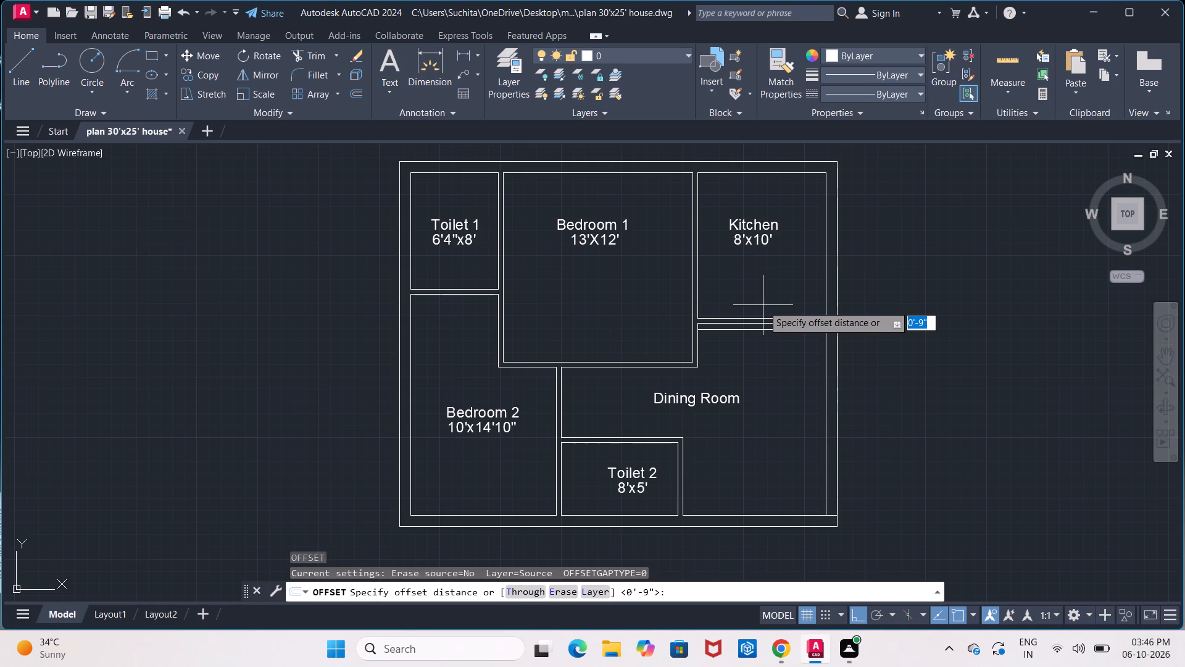
pyautogui.write("8'")
pyautogui.press('Return')
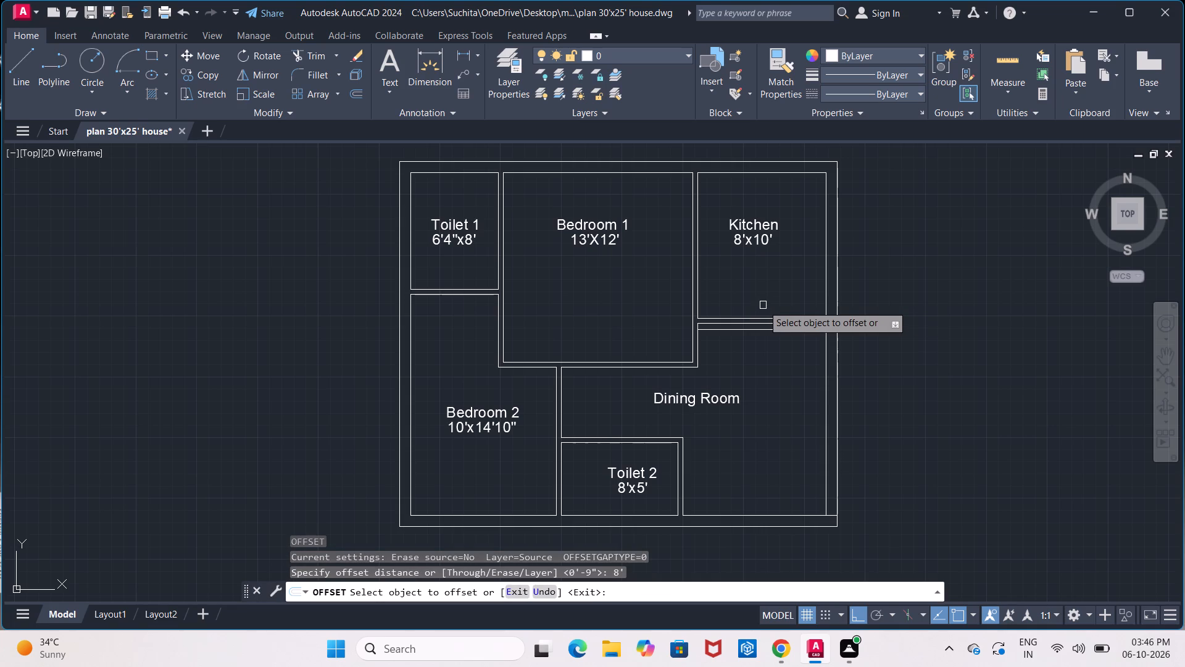
pyautogui.click(826, 252)
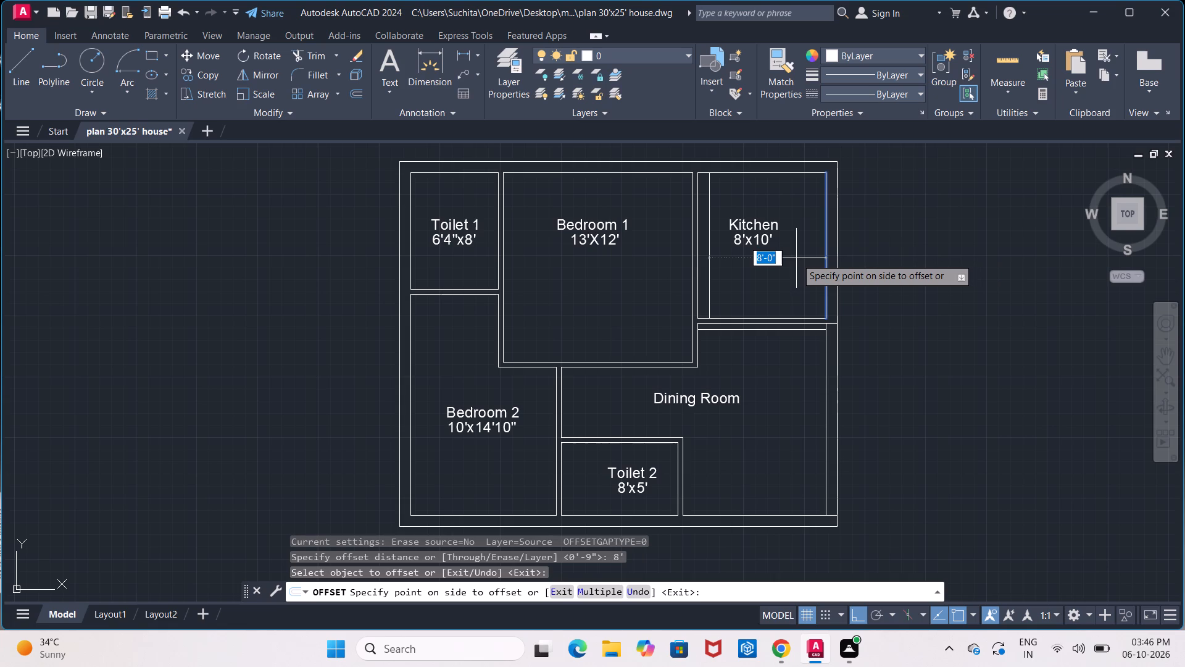
pyautogui.click(796, 258)
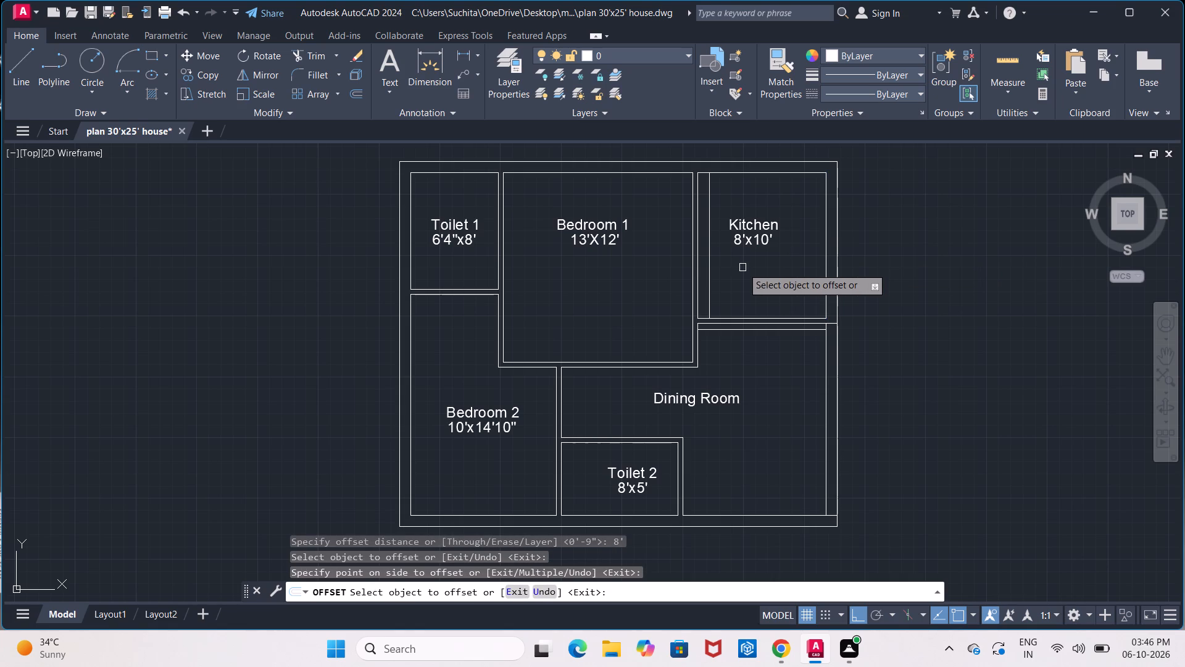
pyautogui.press('Return')
pyautogui.press('Return')
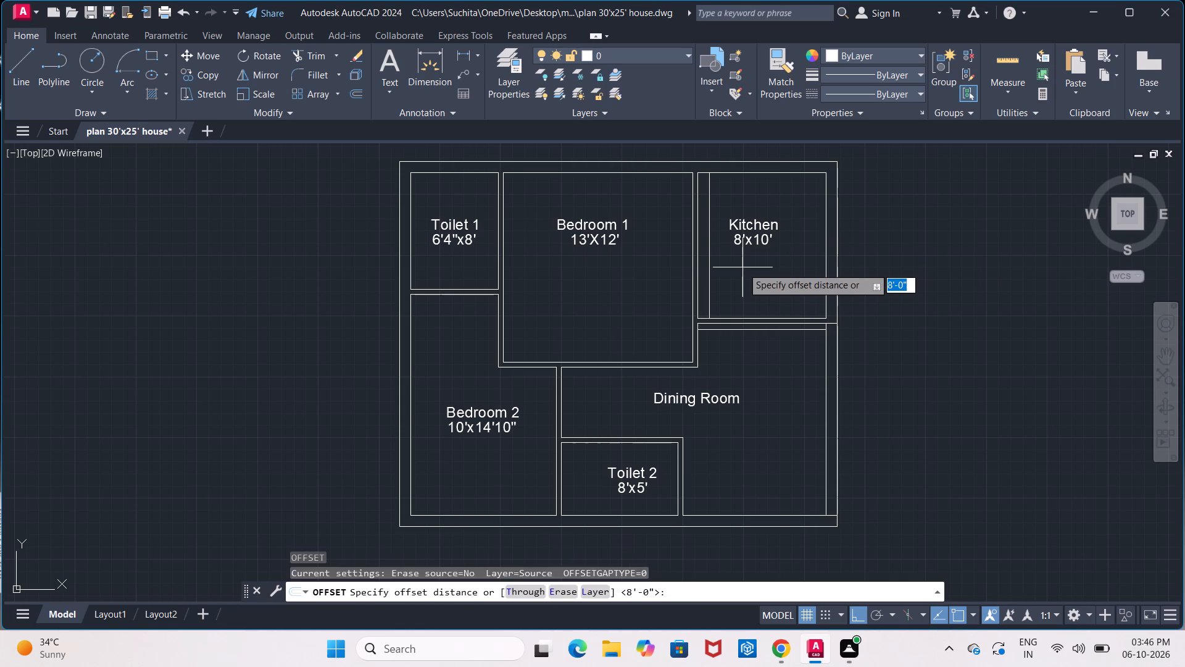
pyautogui.press('Escape')
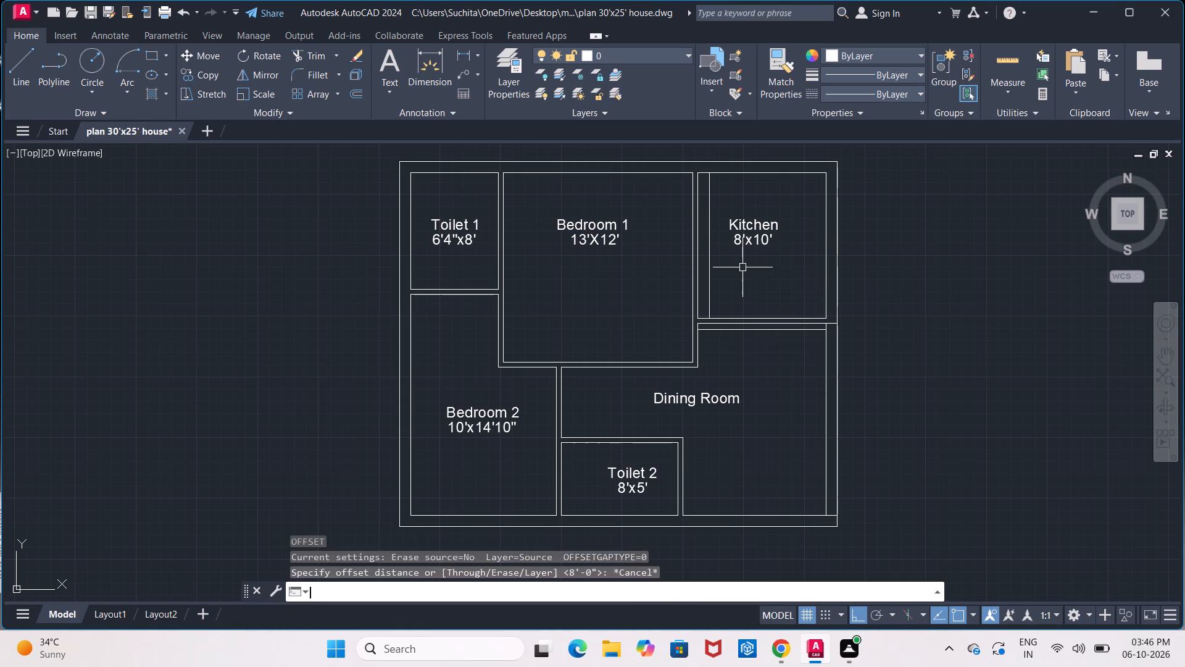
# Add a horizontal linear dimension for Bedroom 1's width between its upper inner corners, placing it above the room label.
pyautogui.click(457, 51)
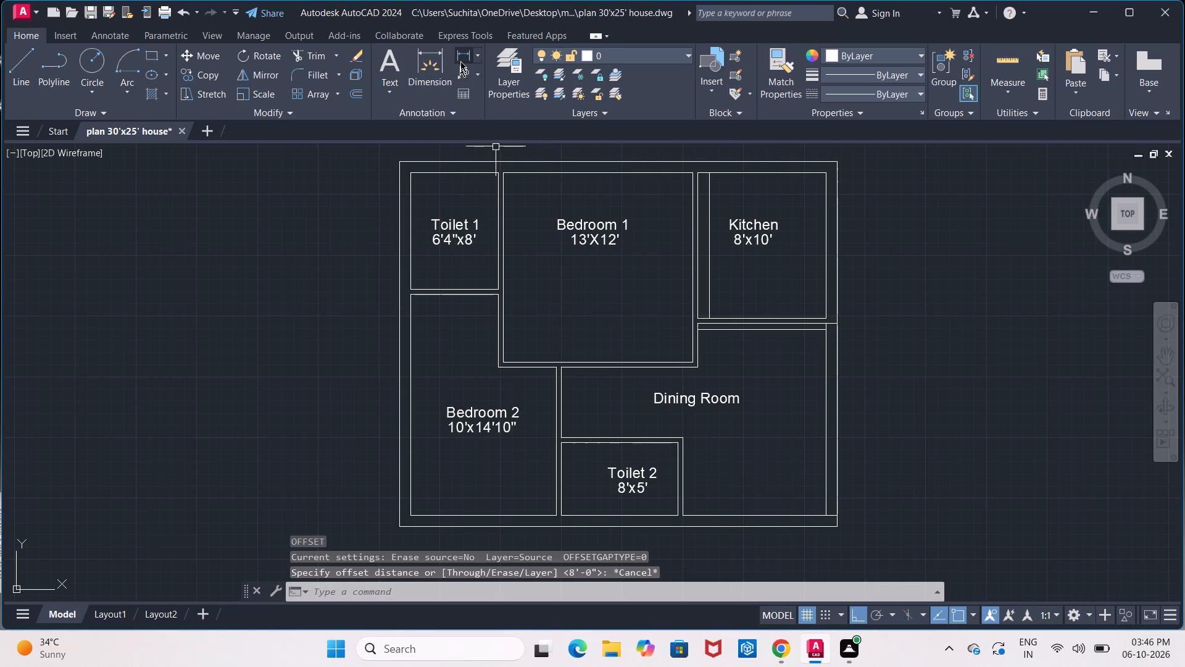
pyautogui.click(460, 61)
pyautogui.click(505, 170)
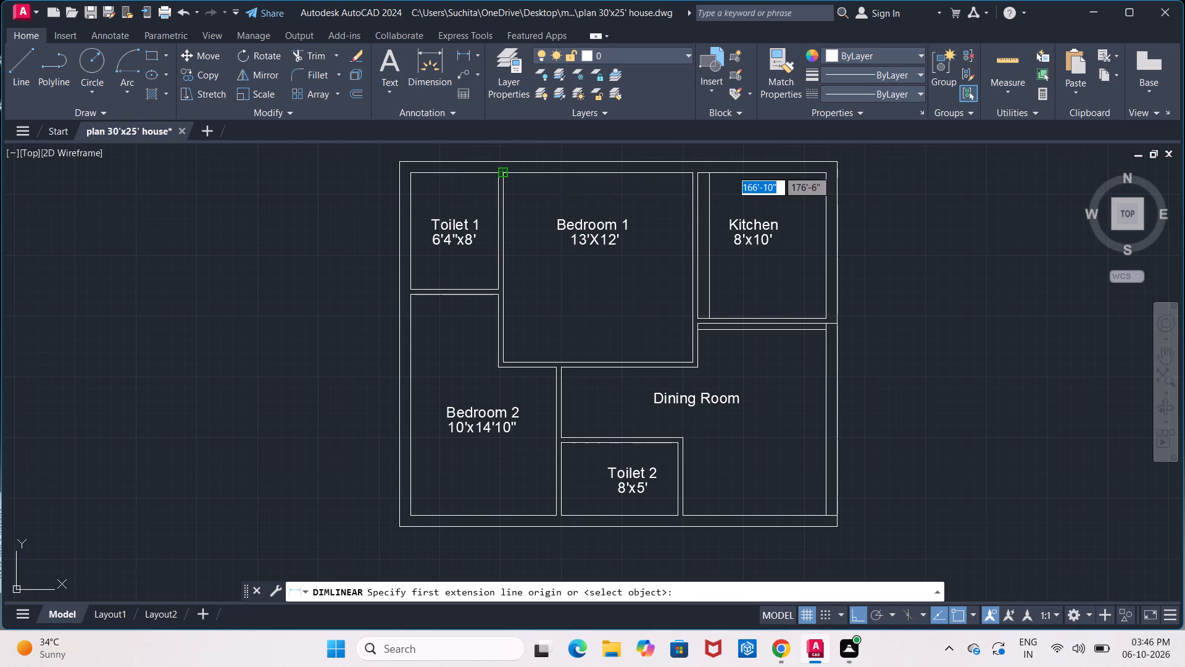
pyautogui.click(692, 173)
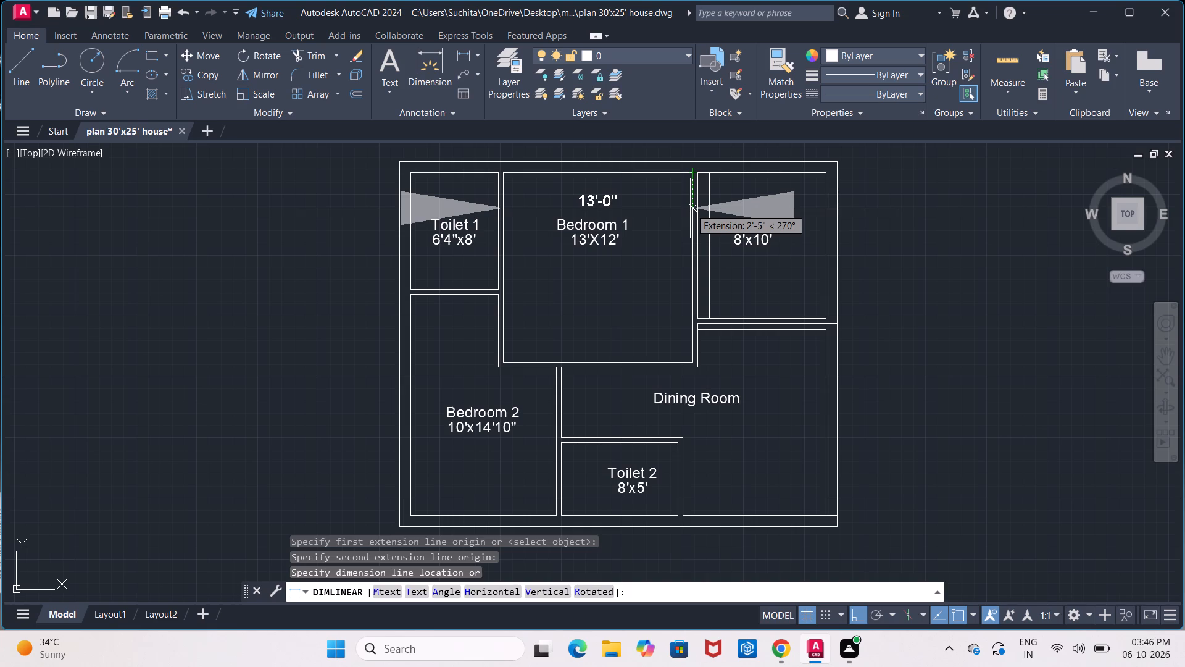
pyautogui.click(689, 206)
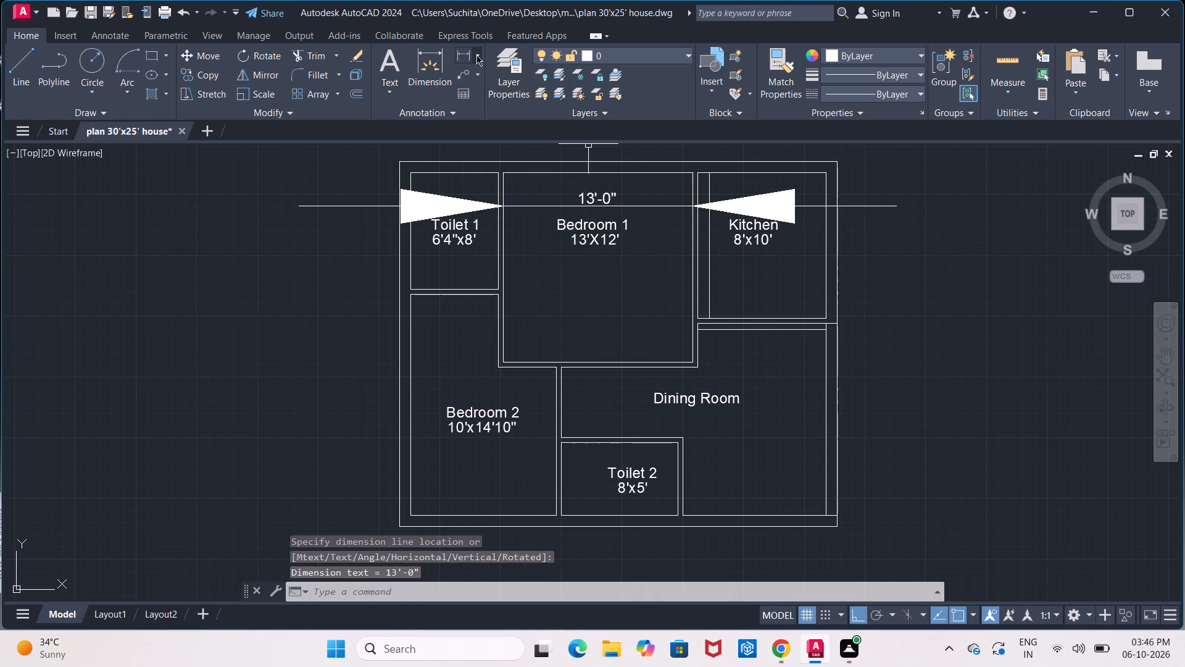
# Measure Bedroom 1's height along its kitchen-side wall line with a linear dimension, without placing it.
pyautogui.click(468, 55)
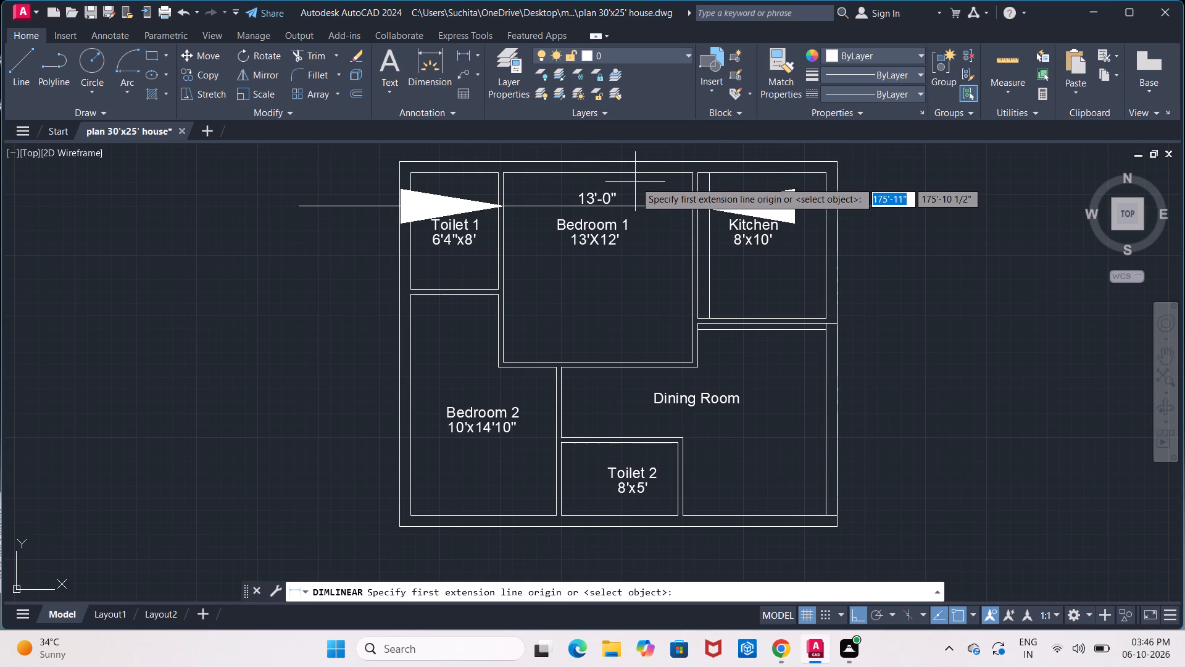
pyautogui.click(693, 175)
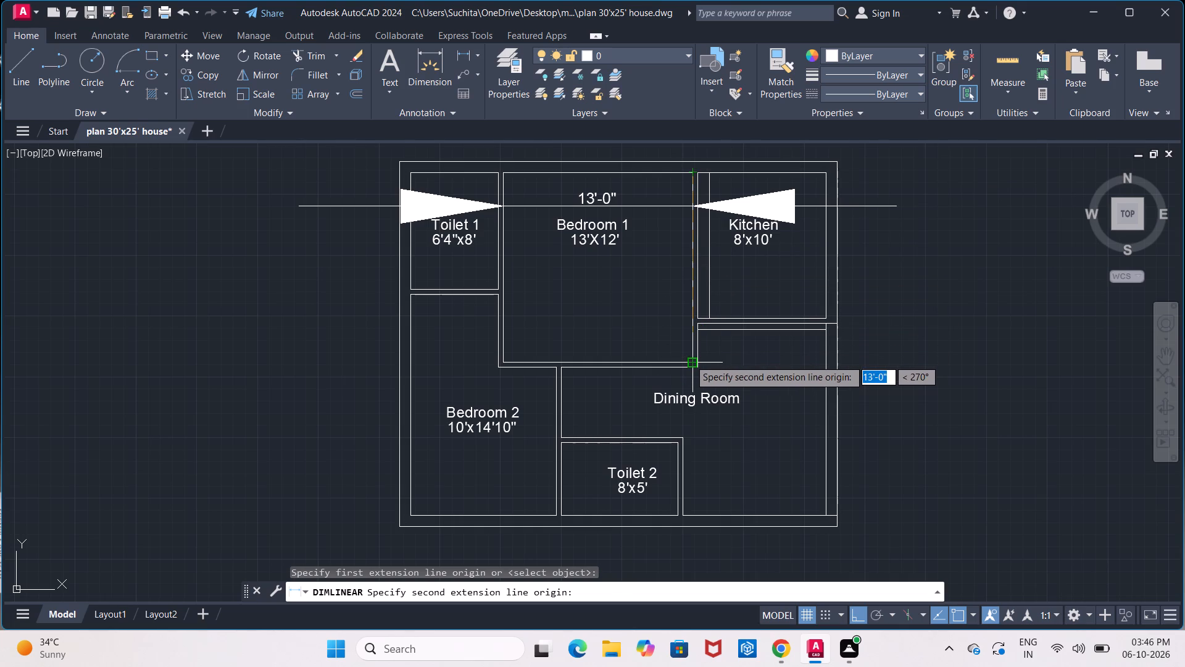
pyautogui.click(689, 359)
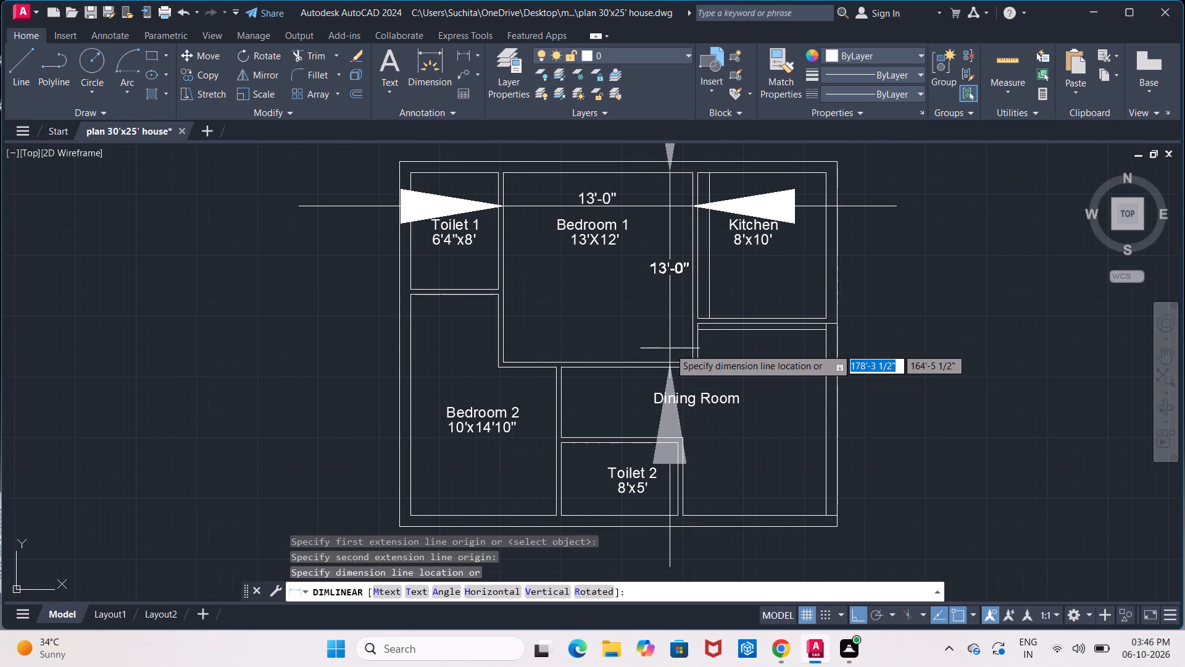
pyautogui.press('Escape')
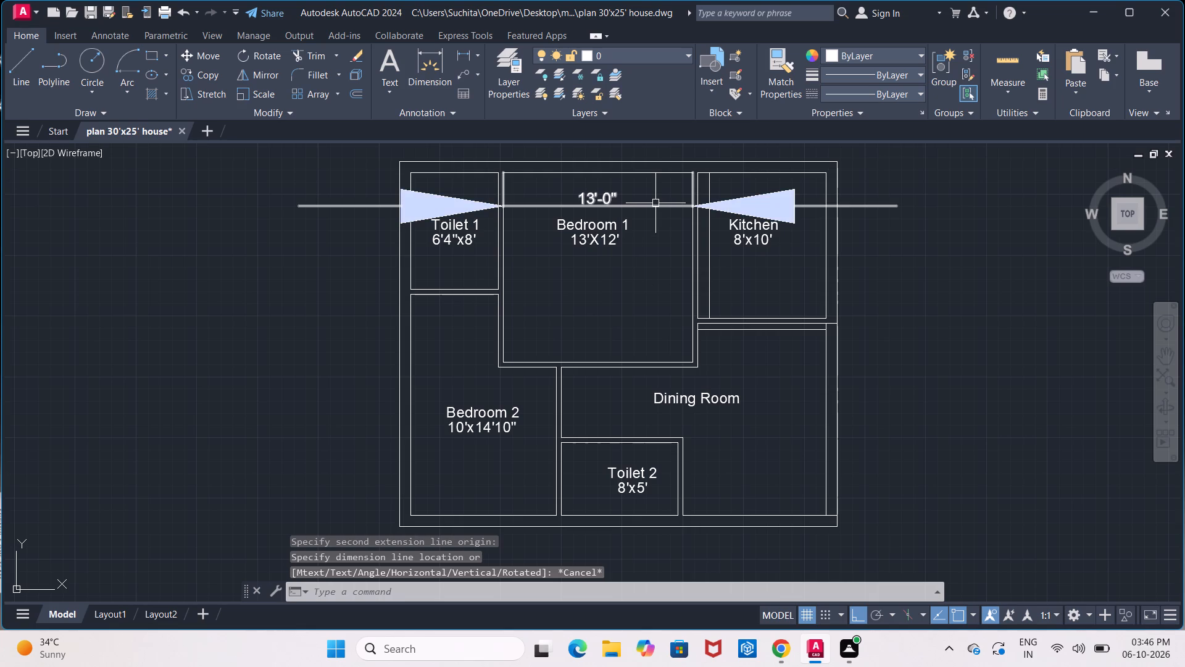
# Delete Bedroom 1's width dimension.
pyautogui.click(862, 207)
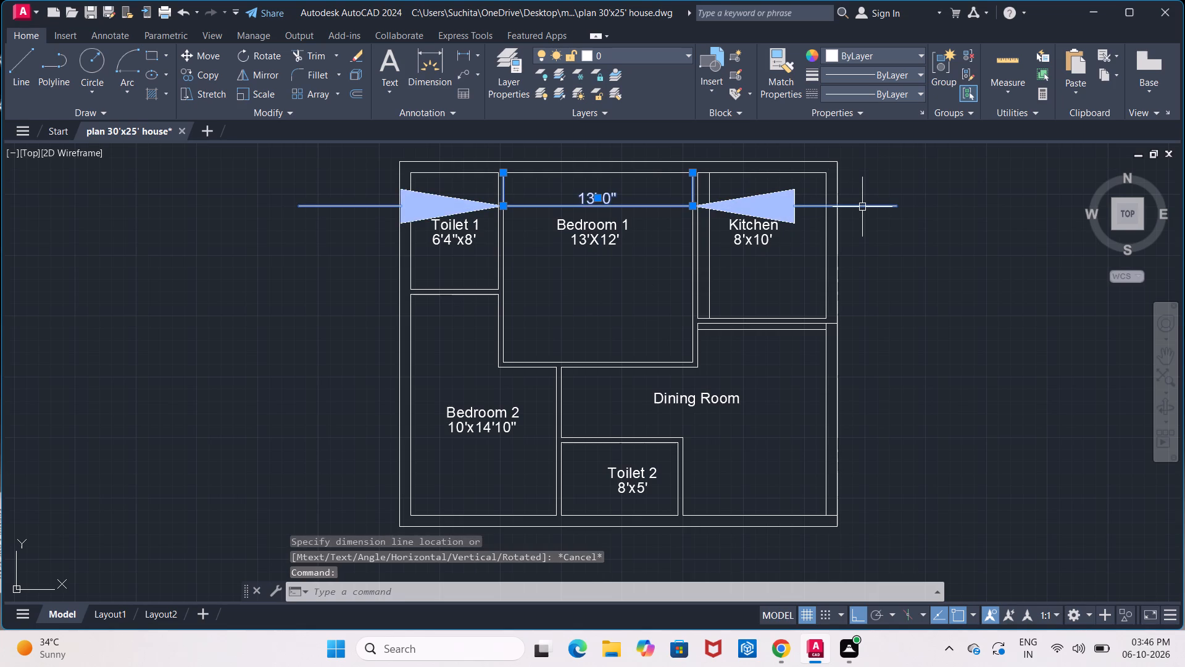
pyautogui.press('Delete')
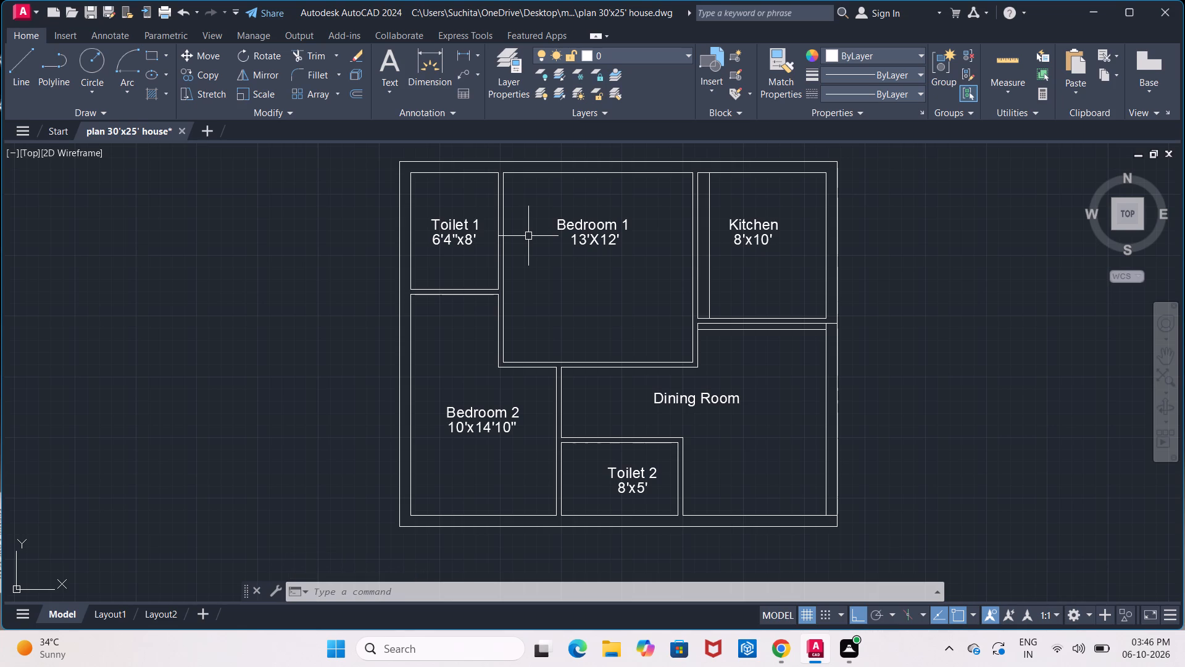
# Measure Toilet 1's width between its upper inner corners with a linear dimension, without placing it.
pyautogui.click(469, 54)
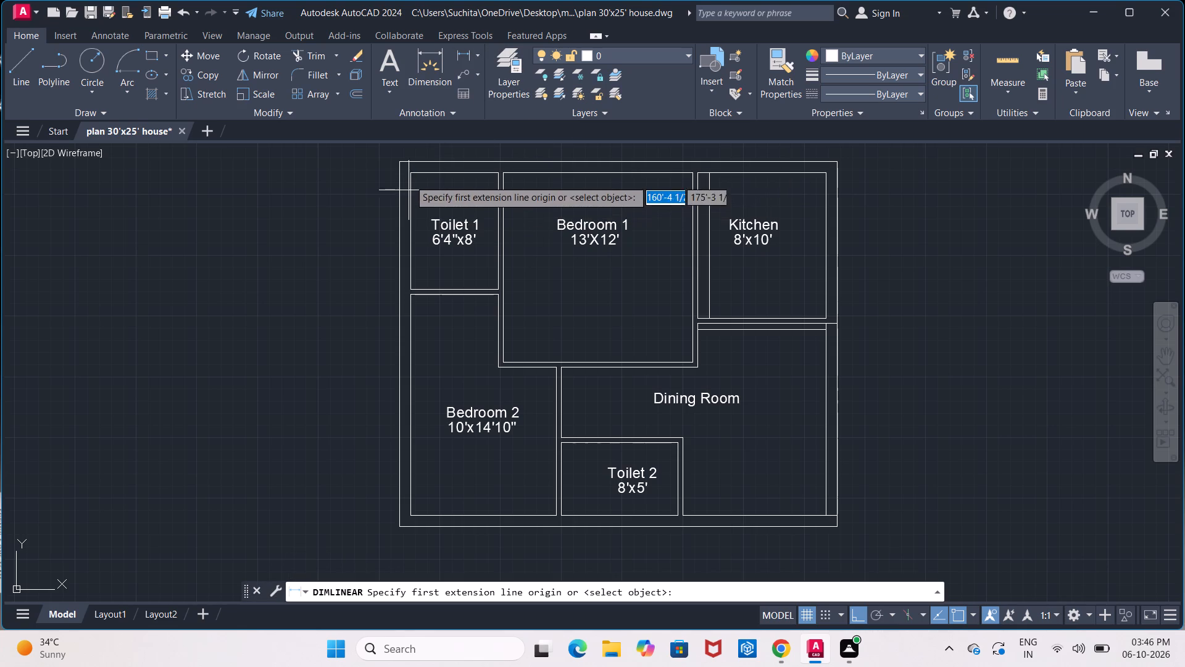
pyautogui.click(408, 174)
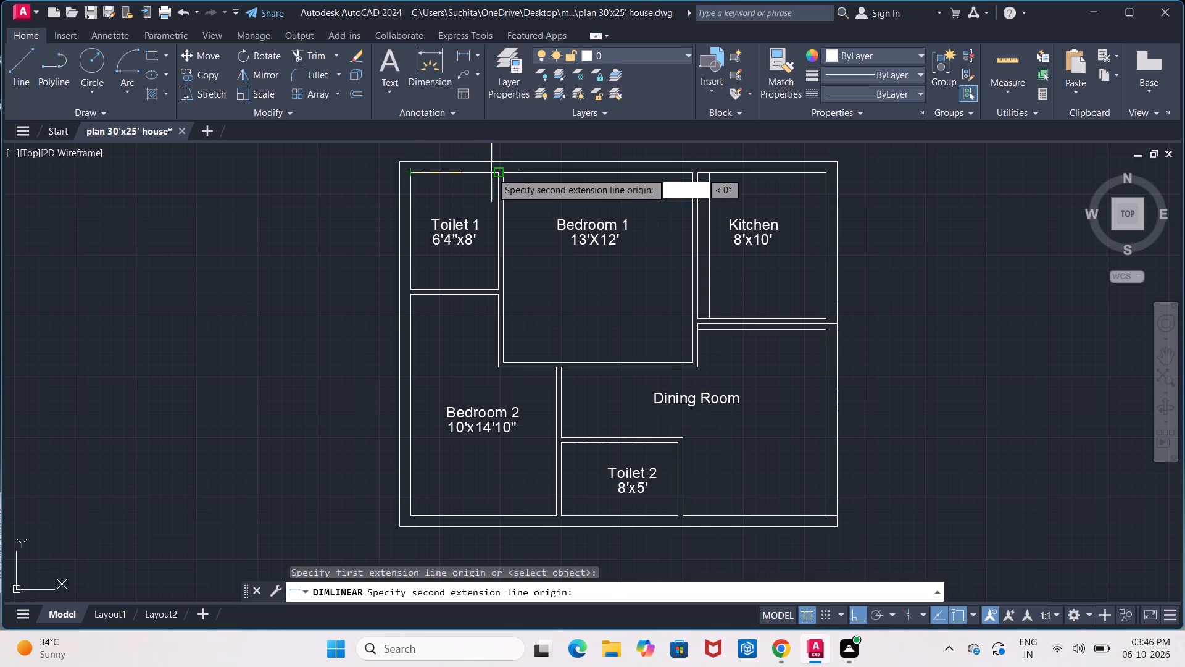
pyautogui.click(495, 172)
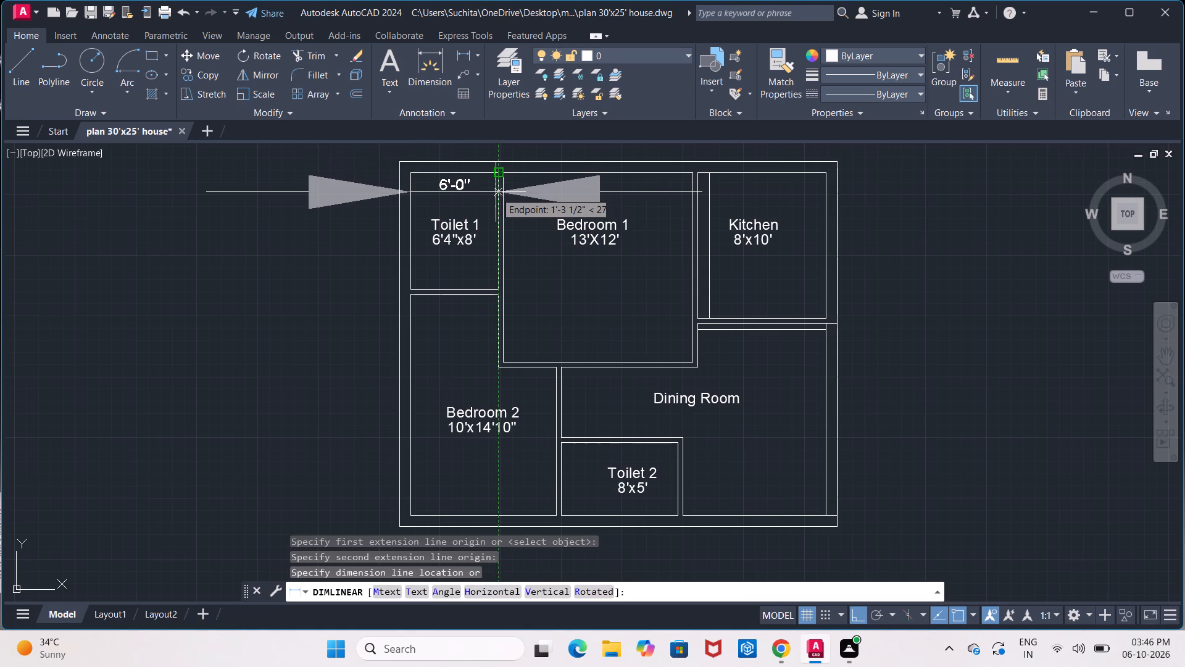
pyautogui.press('Escape')
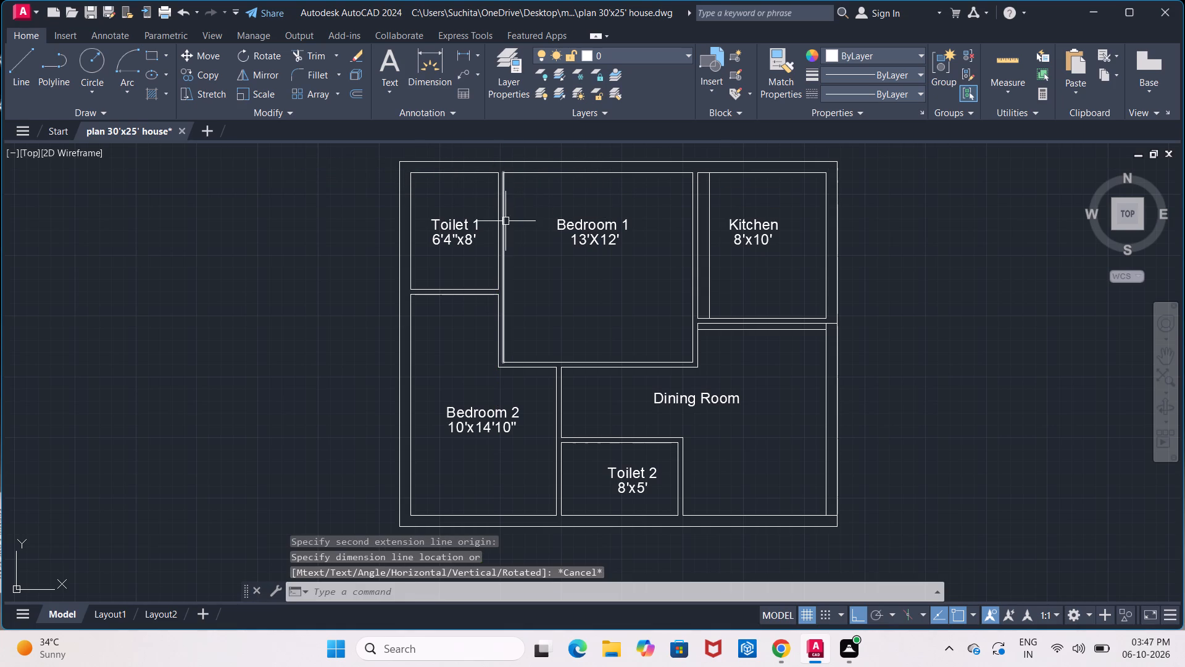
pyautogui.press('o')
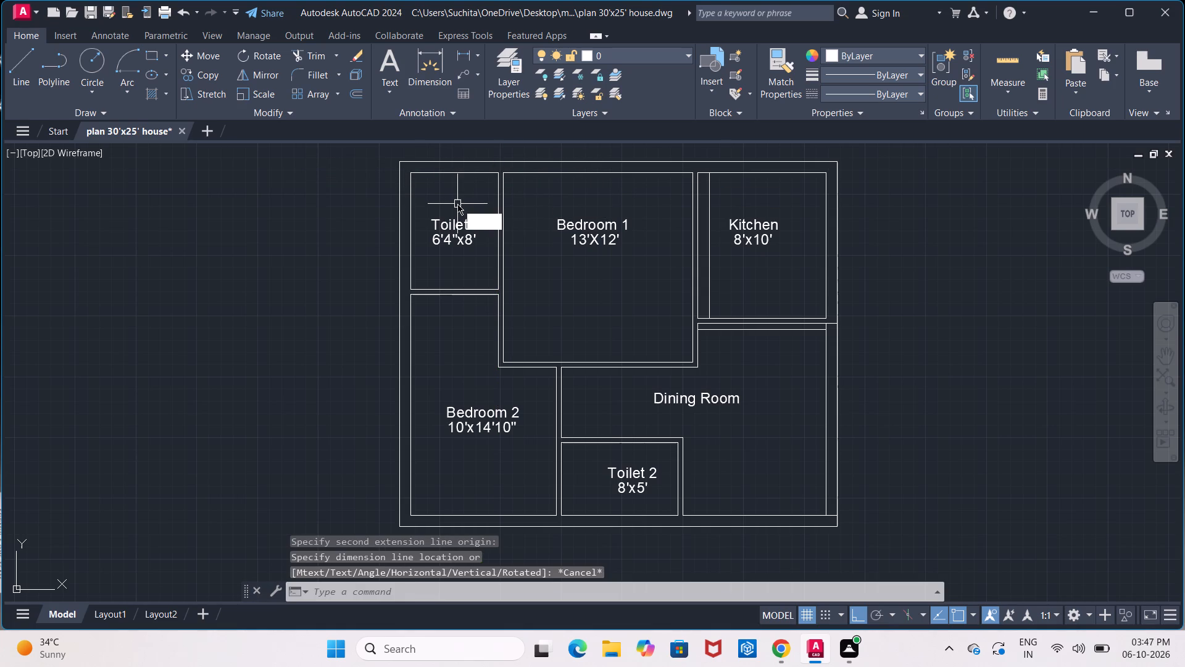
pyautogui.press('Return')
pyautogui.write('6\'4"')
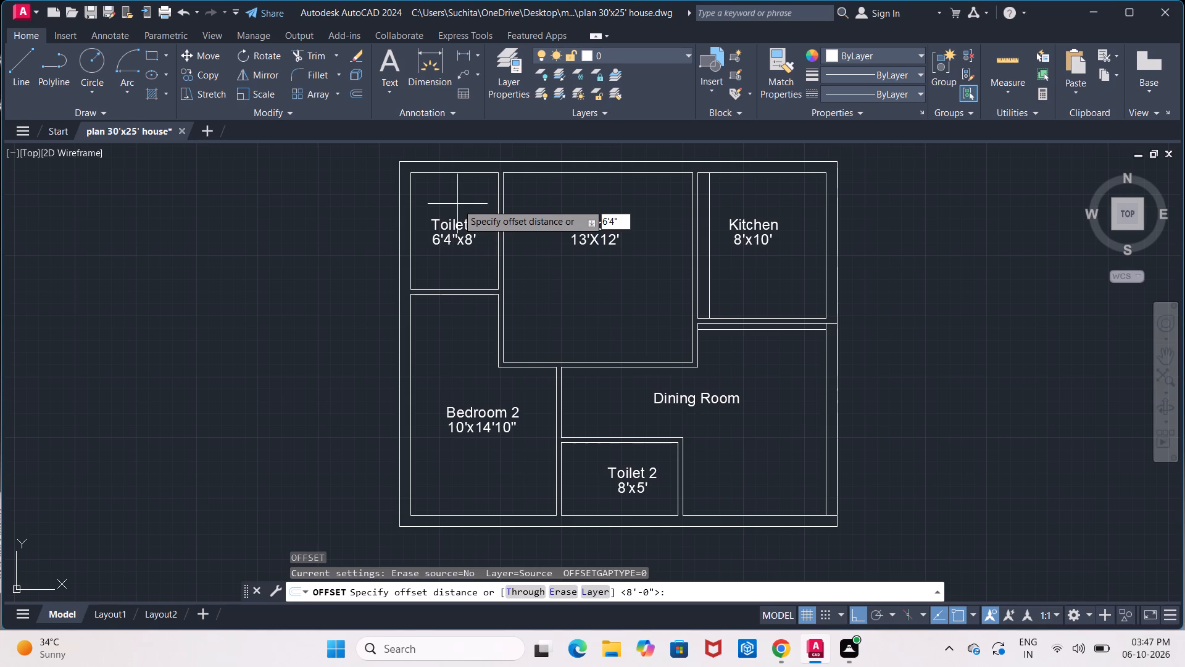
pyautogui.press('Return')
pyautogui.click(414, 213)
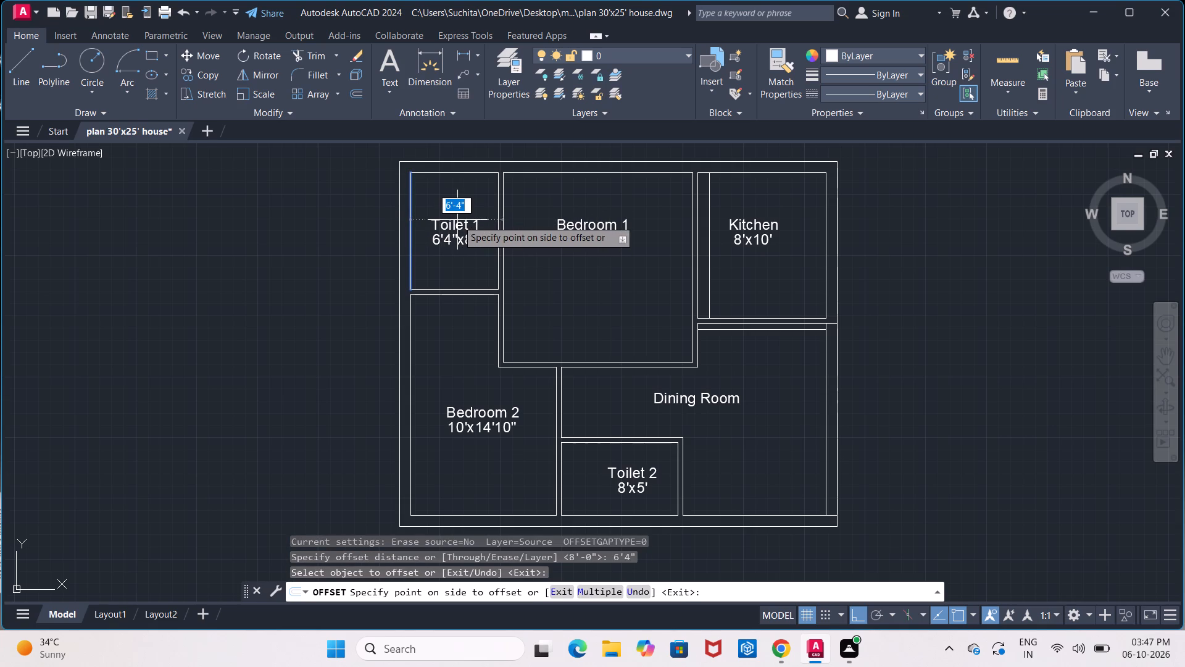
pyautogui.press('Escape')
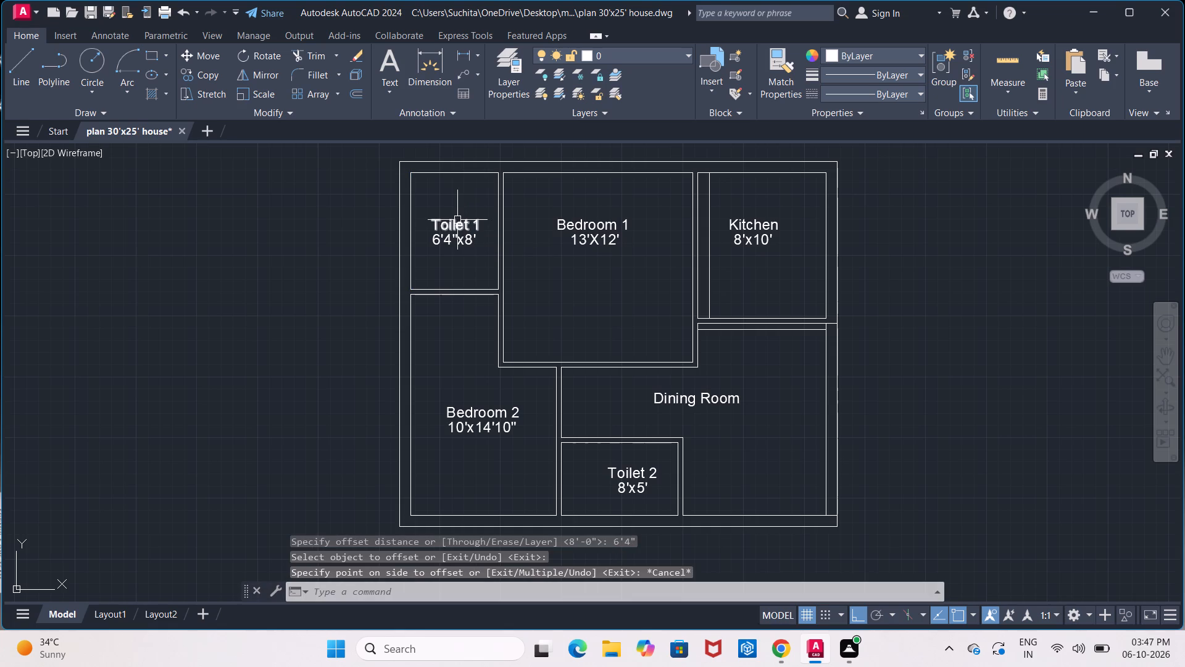
# Measure Toilet 1's width along its upper wall line again with a linear dimension, without placing it.
pyautogui.click(464, 55)
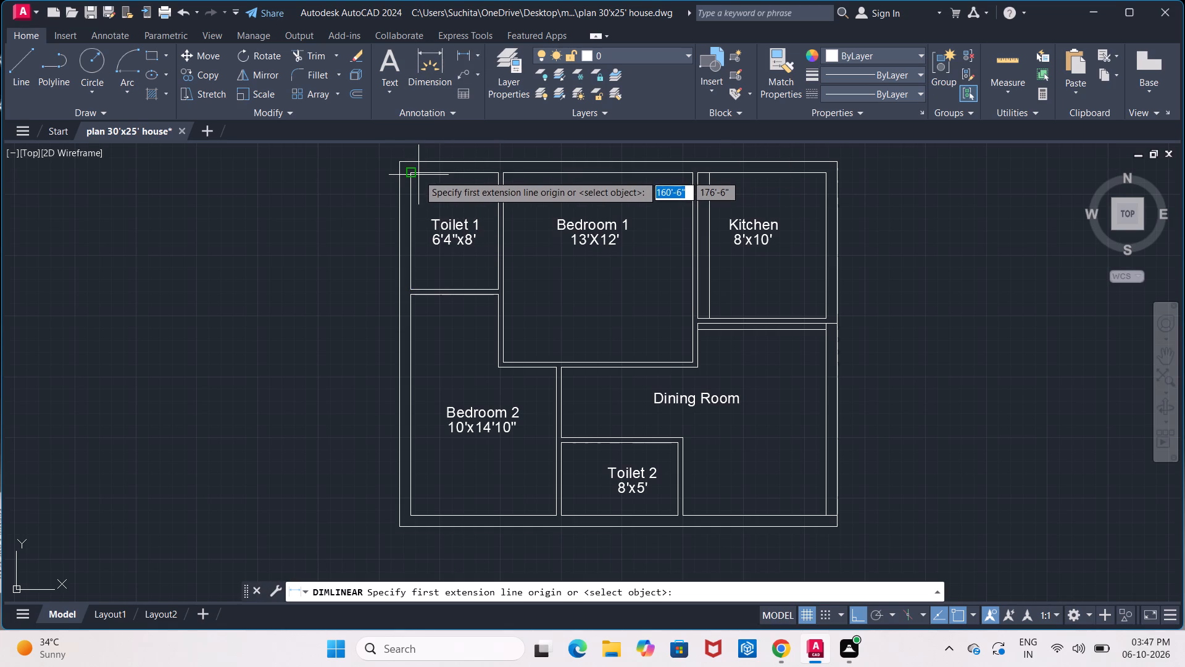
pyautogui.click(412, 174)
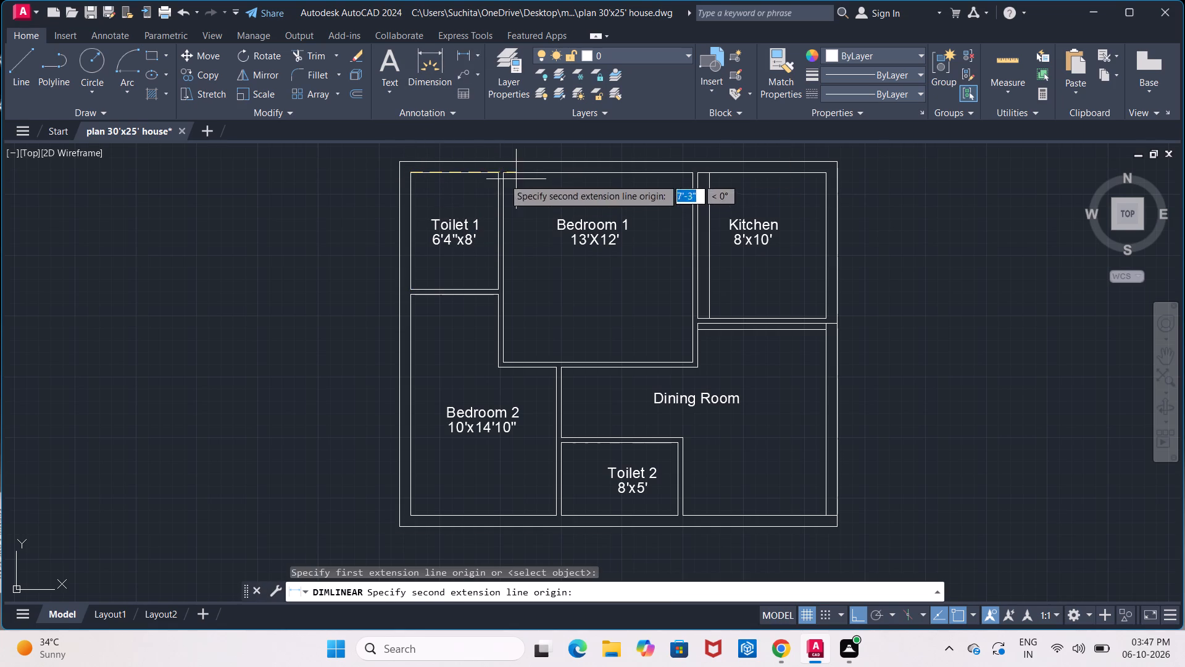
pyautogui.click(499, 176)
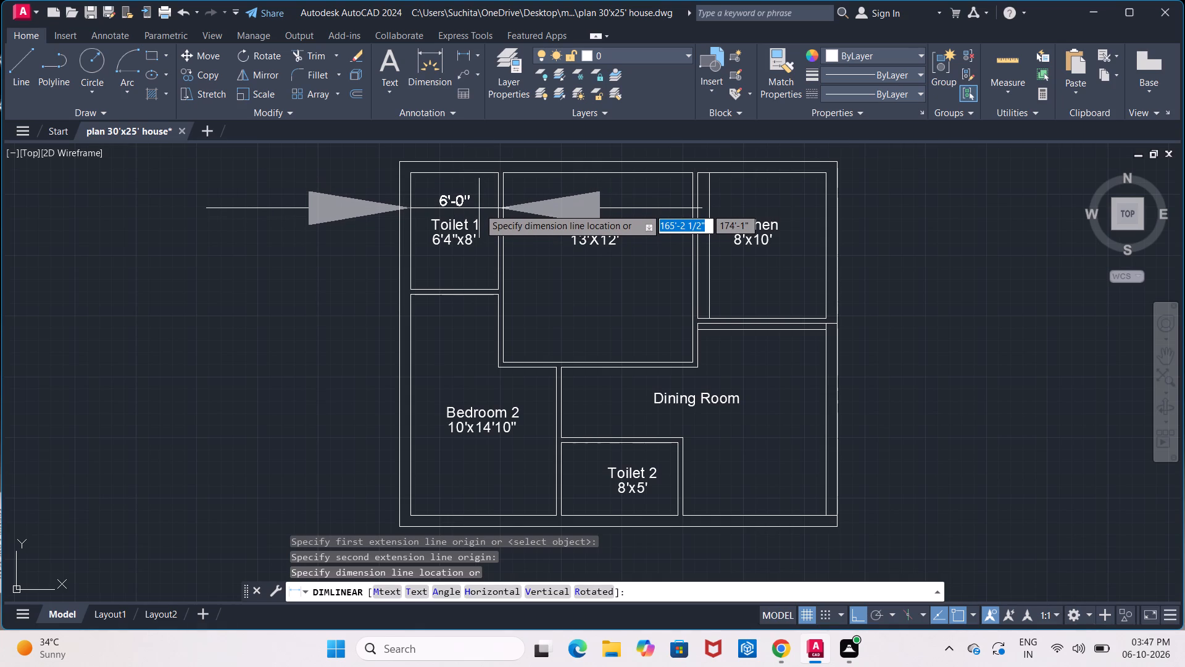
pyautogui.press('Escape')
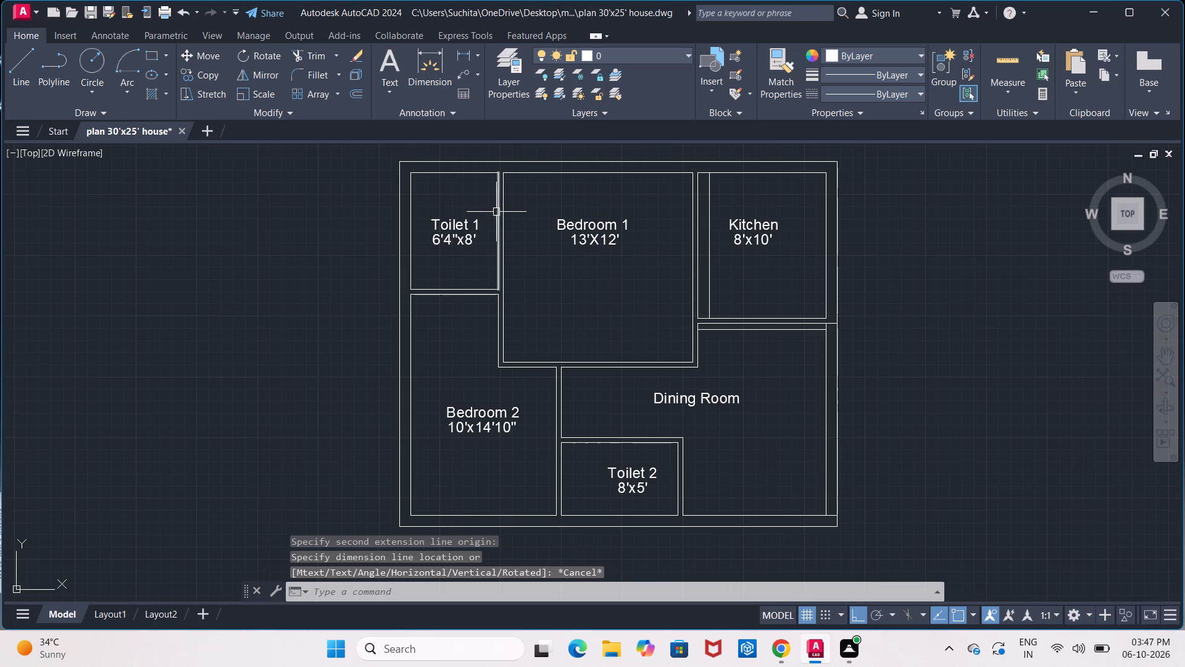
# Delete Toilet 1's vertical wall line on the side facing Bedroom 1.
pyautogui.click(497, 216)
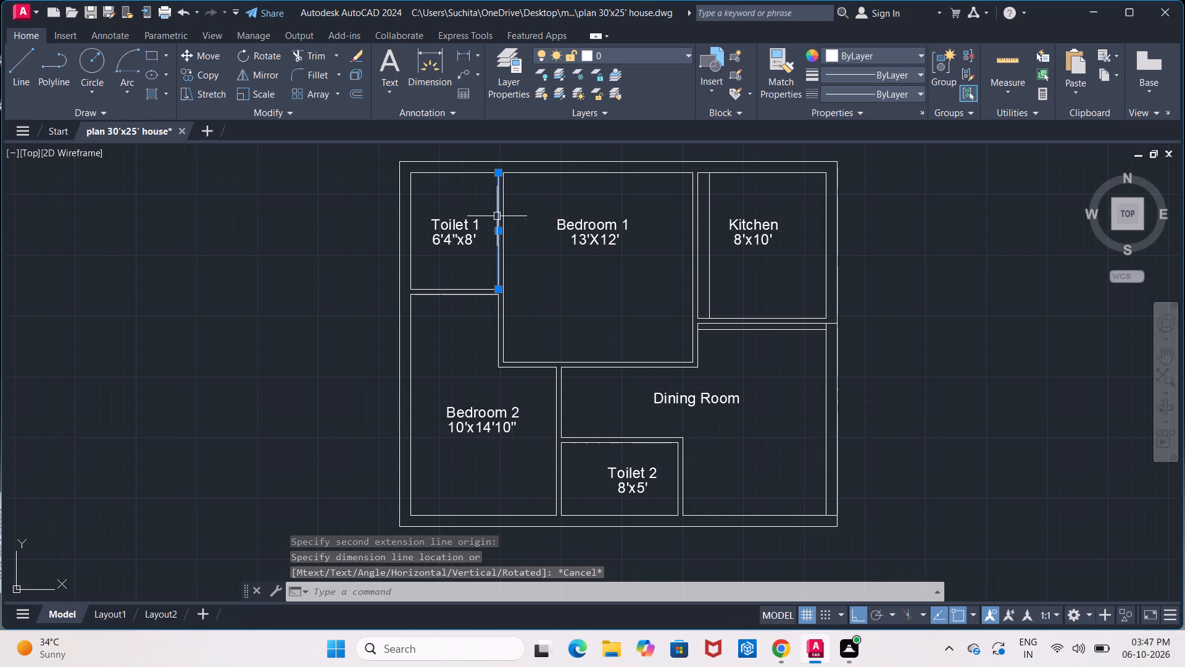
pyautogui.press('Delete')
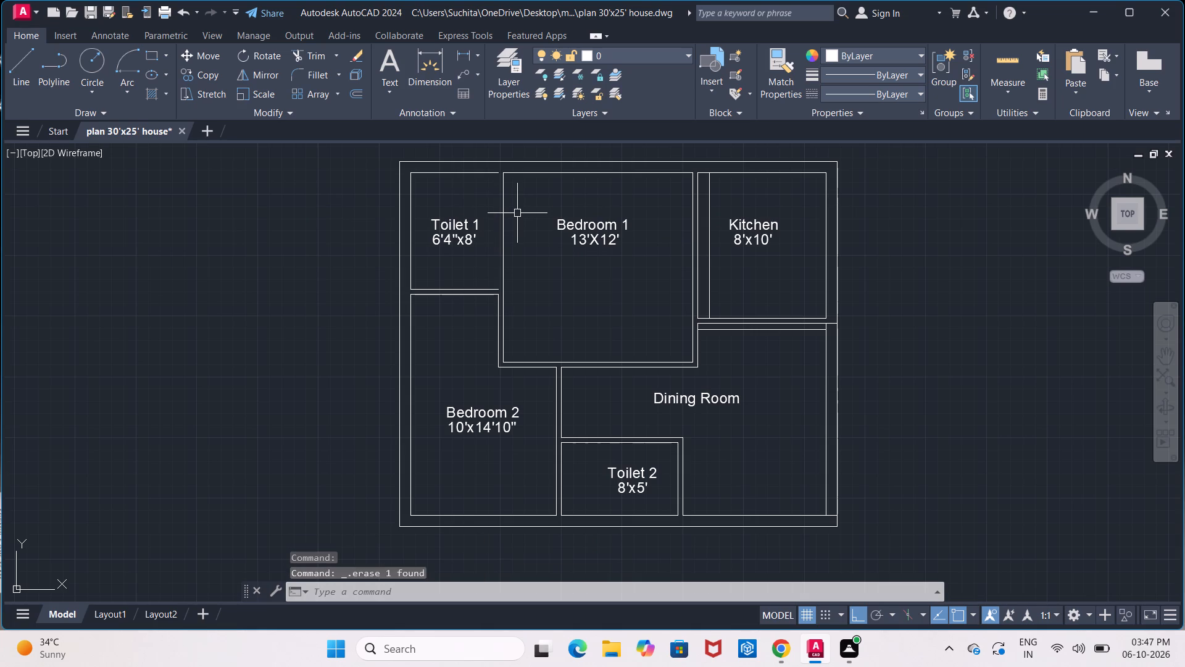
# Stretch the Bedroom 1 end of Toilet 1's upper wall line to Bedroom 1's upper corner.
pyautogui.scroll(1, 517, 212)
pyautogui.moveTo(517, 212); pyautogui.dragTo(490, 252, button='middle')
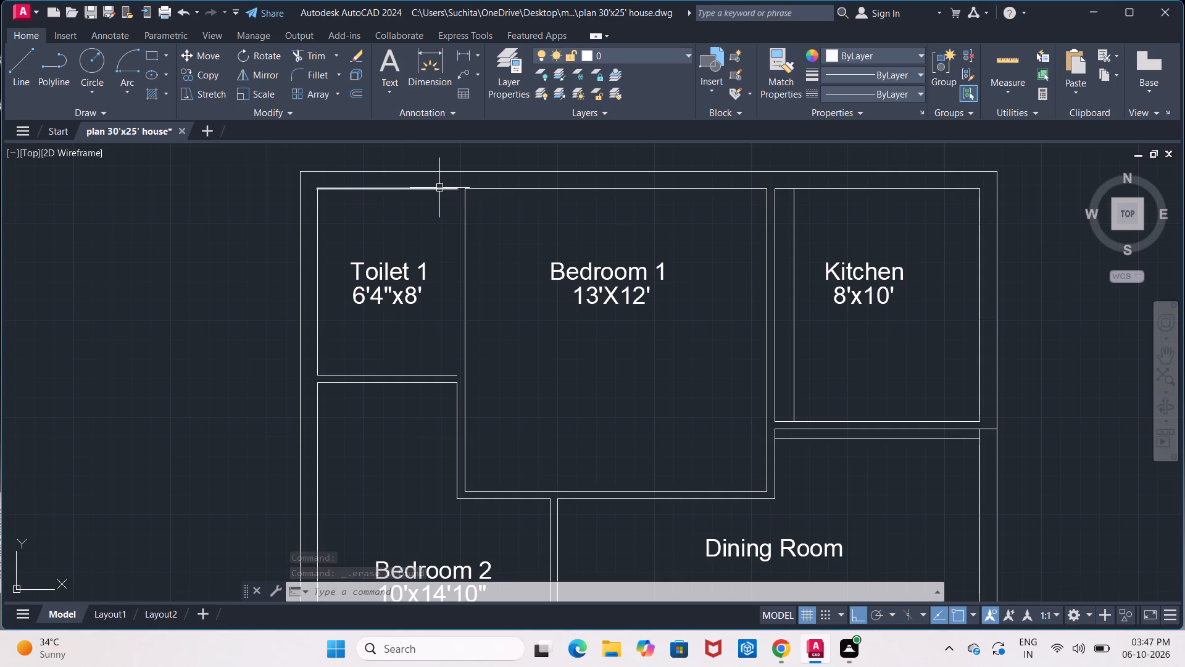
pyautogui.click(439, 188)
pyautogui.click(457, 188)
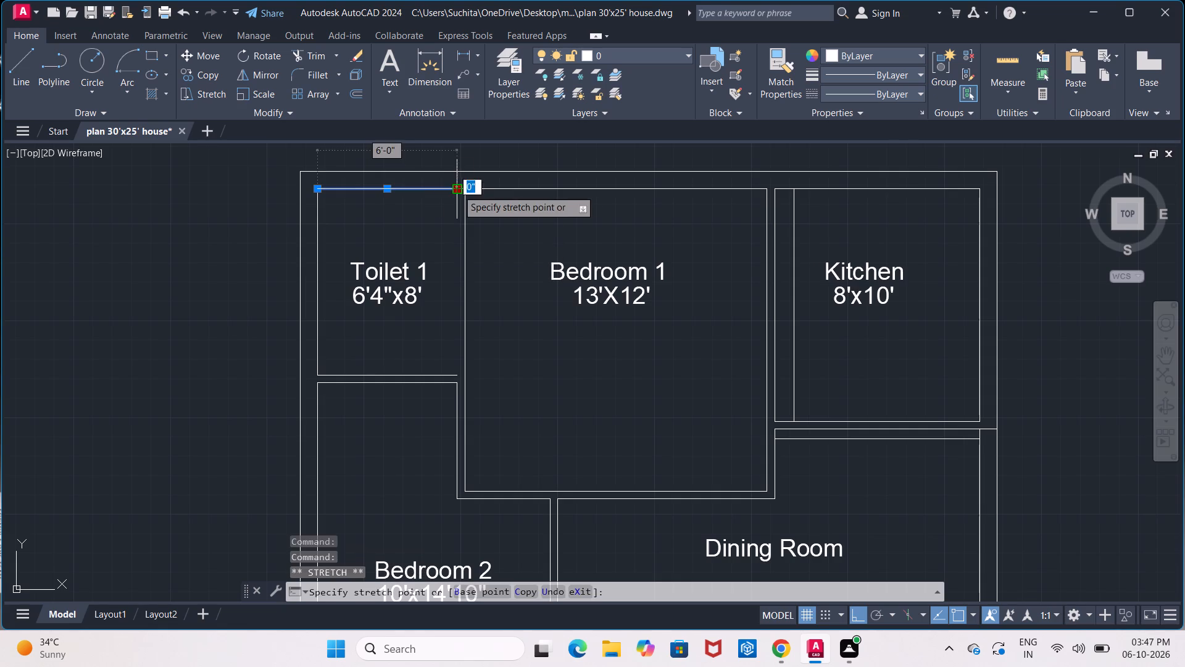
pyautogui.click(467, 190)
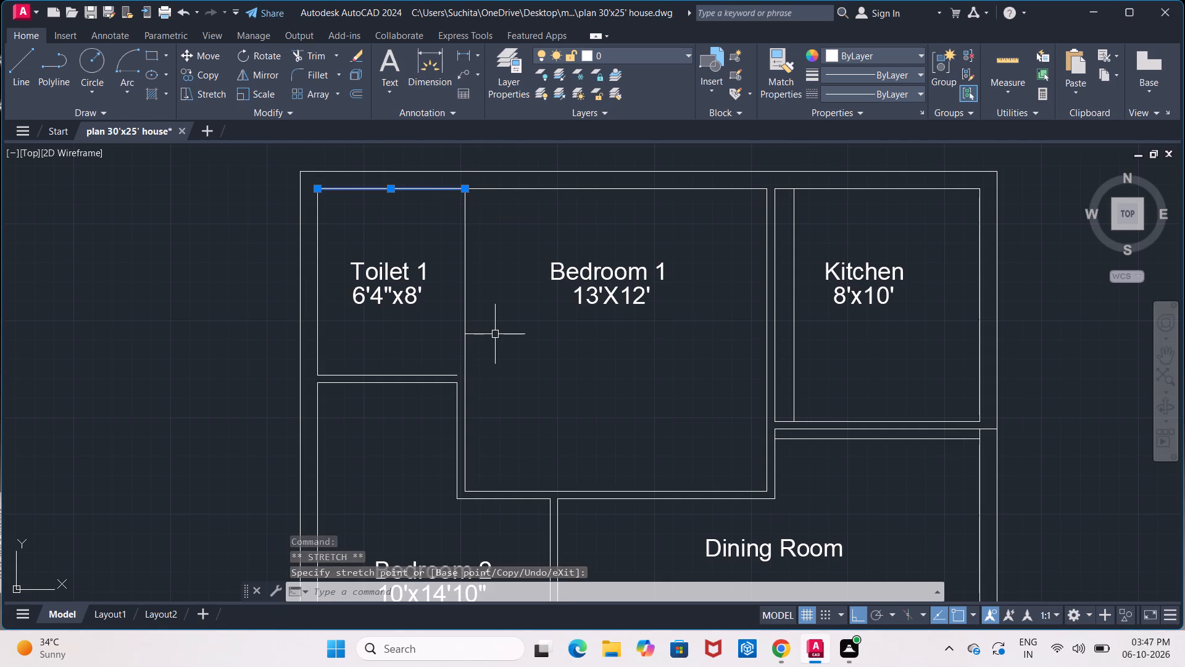
pyautogui.press('Escape')
# Offset the vertical wall line between Toilet 1 and Bedroom 1 by 4" towards Bedroom 1.
pyautogui.press('o')
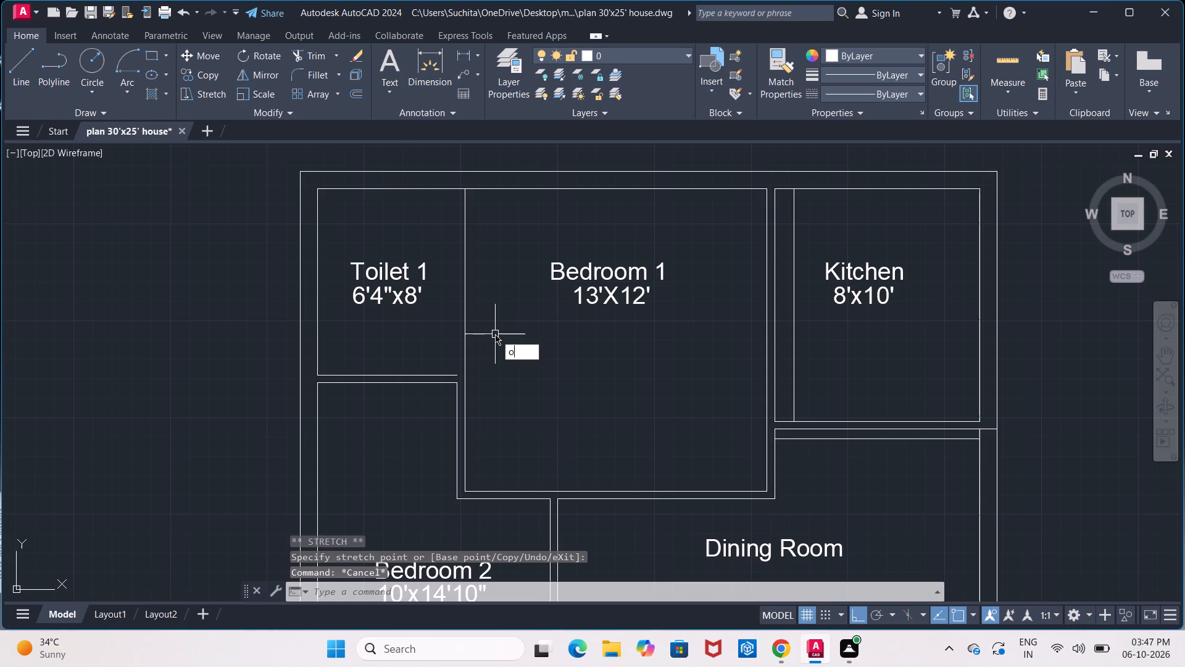
pyautogui.press('Return')
pyautogui.press('4')
pyautogui.hotkey('shift', '"')
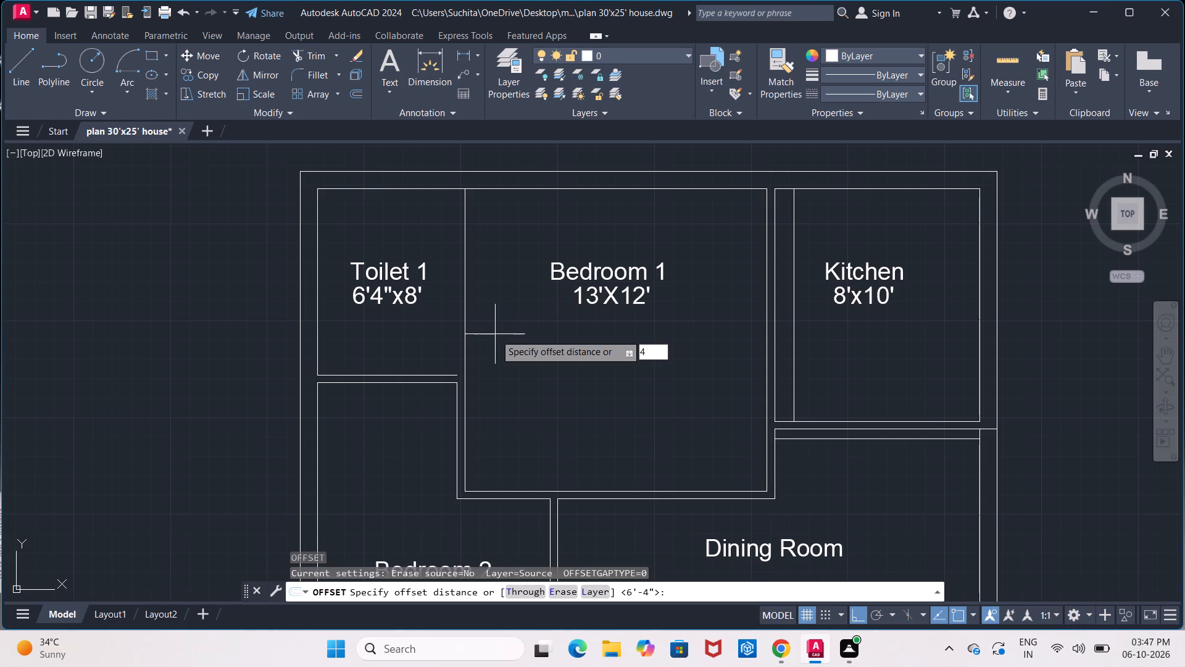
pyautogui.press('Return')
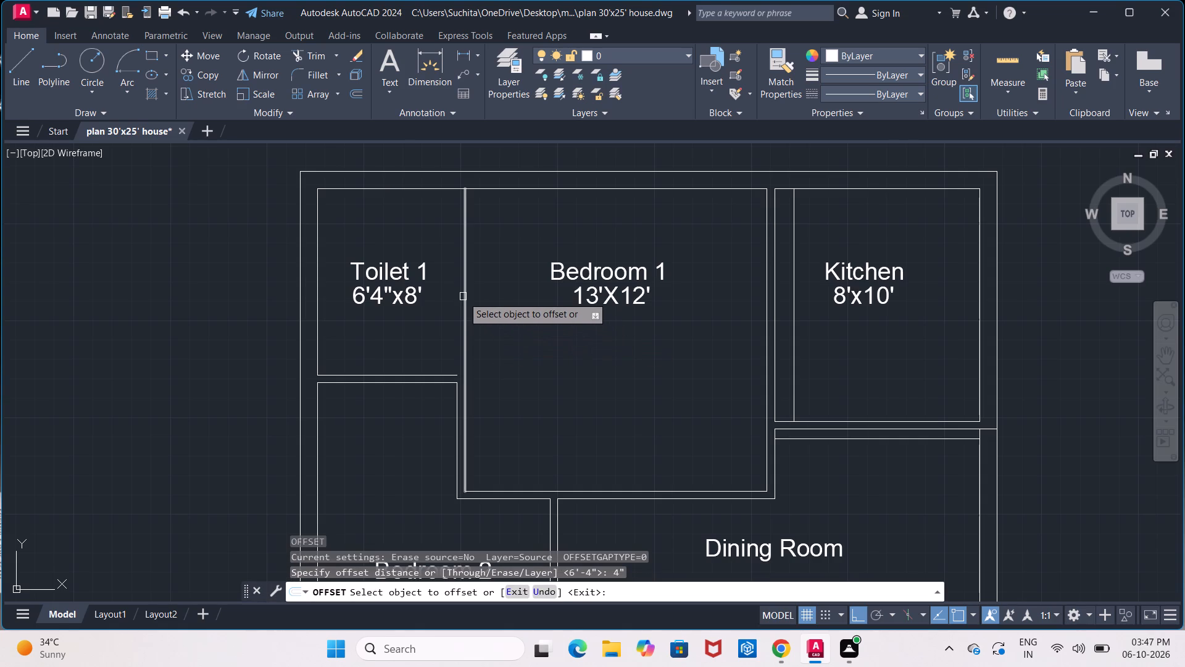
pyautogui.click(463, 296)
pyautogui.click(473, 300)
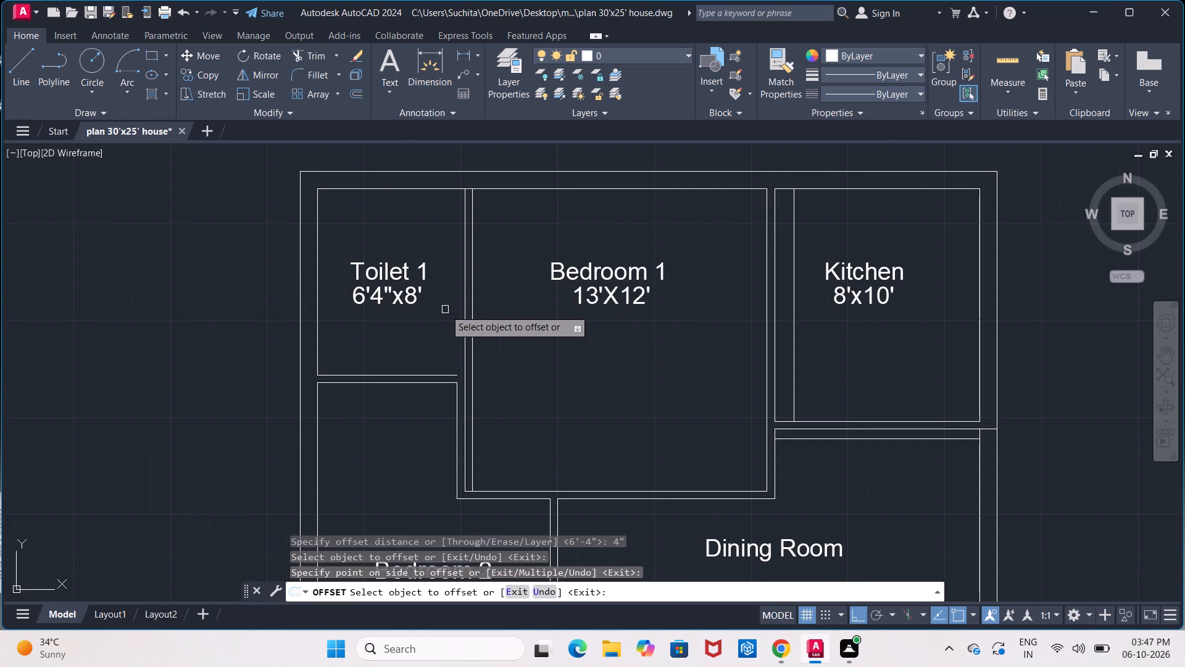
pyautogui.scroll(1, 445, 345)
pyautogui.moveTo(443, 343); pyautogui.dragTo(425, 298, button='middle')
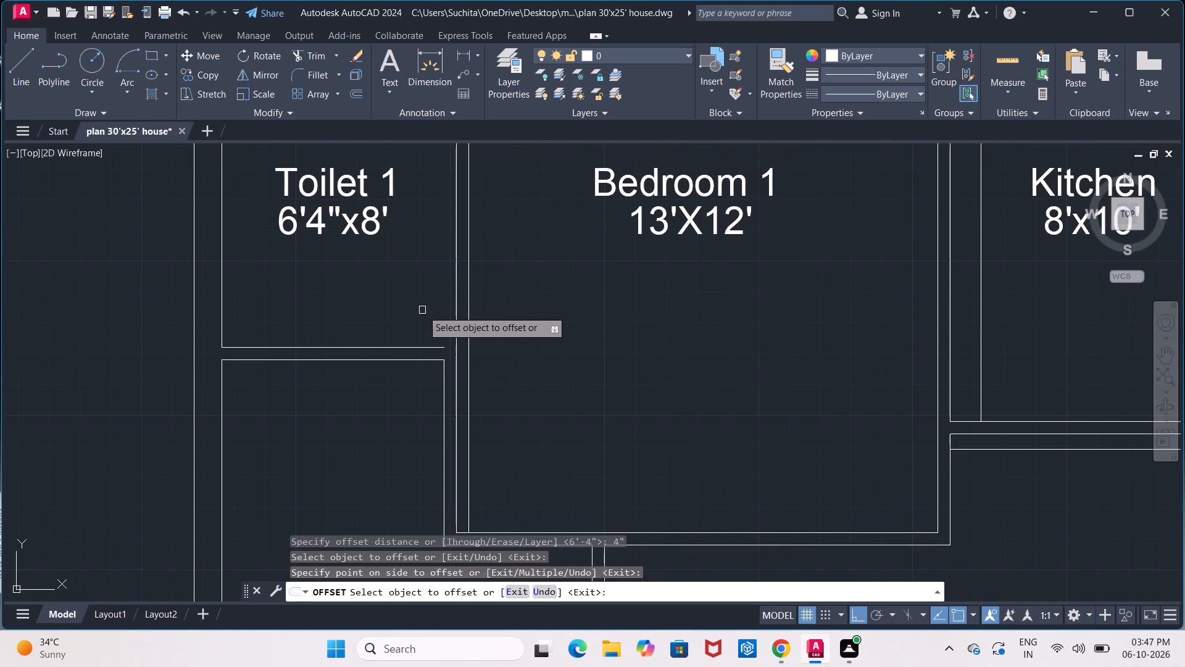
pyautogui.press('Escape')
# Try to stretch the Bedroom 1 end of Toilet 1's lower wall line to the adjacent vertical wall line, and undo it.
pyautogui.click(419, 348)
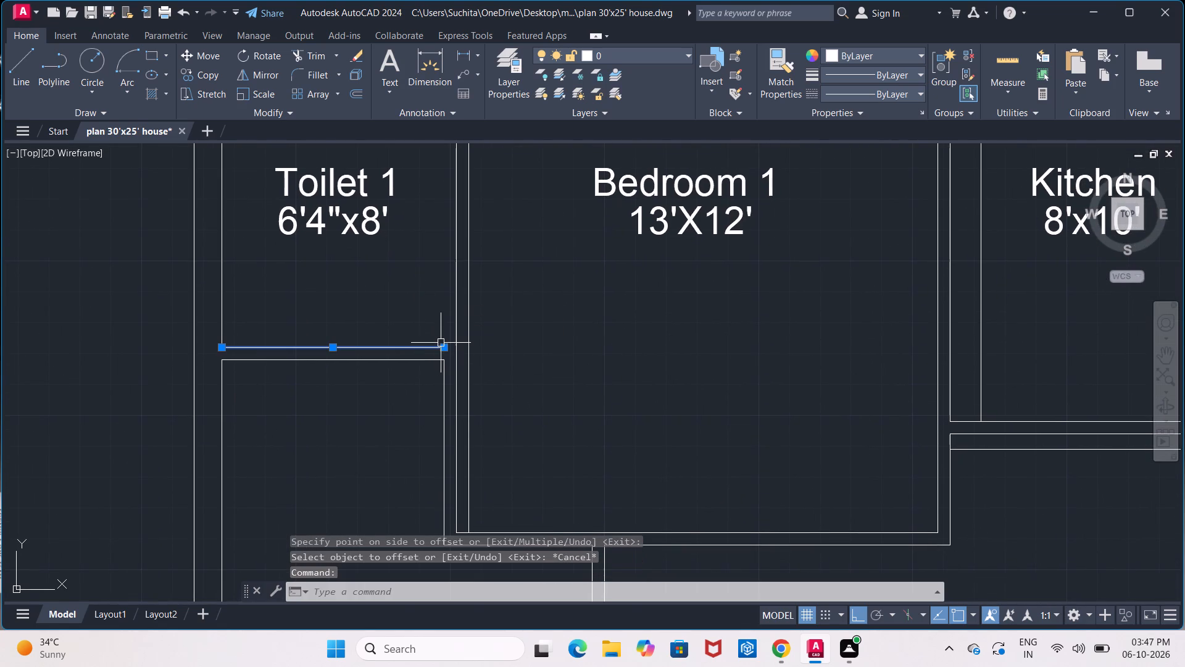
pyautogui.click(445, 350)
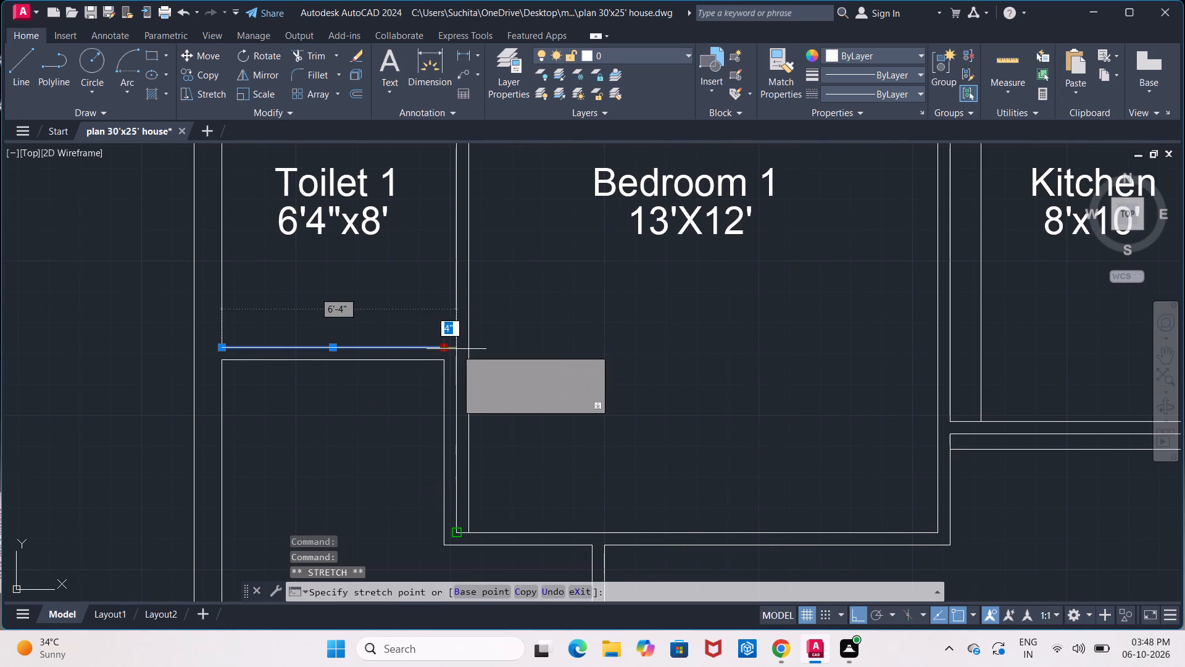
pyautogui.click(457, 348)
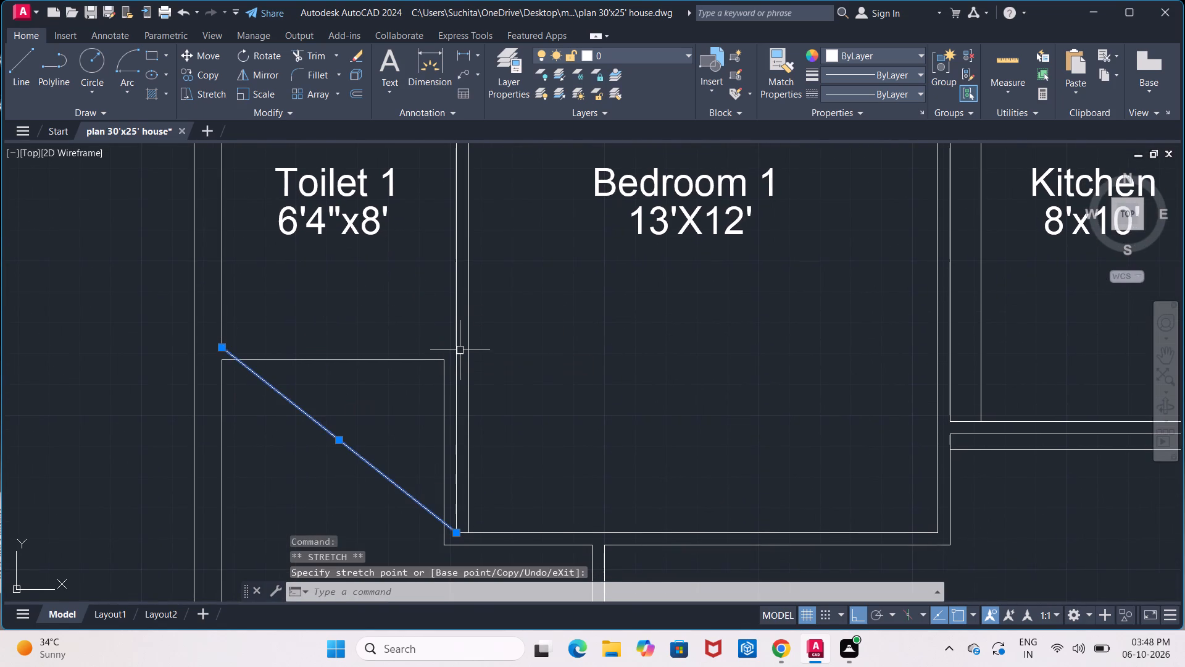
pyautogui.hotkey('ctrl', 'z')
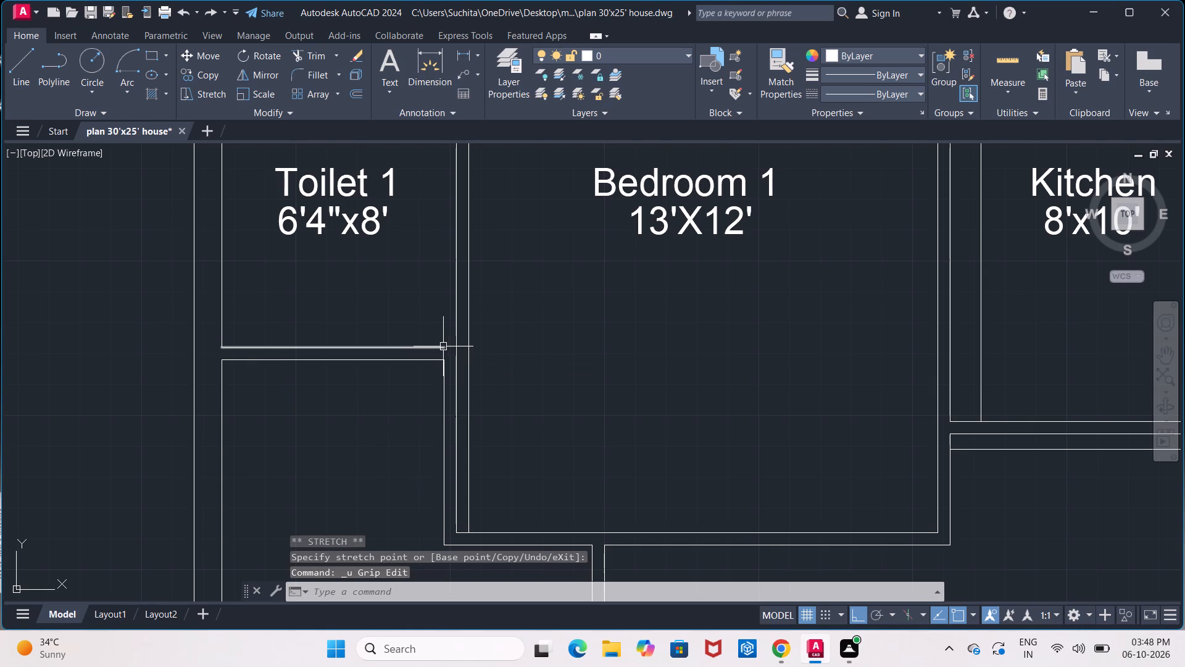
# Stretch Toilet 1's lower wall line horizontally into Bedroom 1 and trim it back to the Toilet 1 face of the dividing wall.
pyautogui.click(443, 346)
pyautogui.click(444, 347)
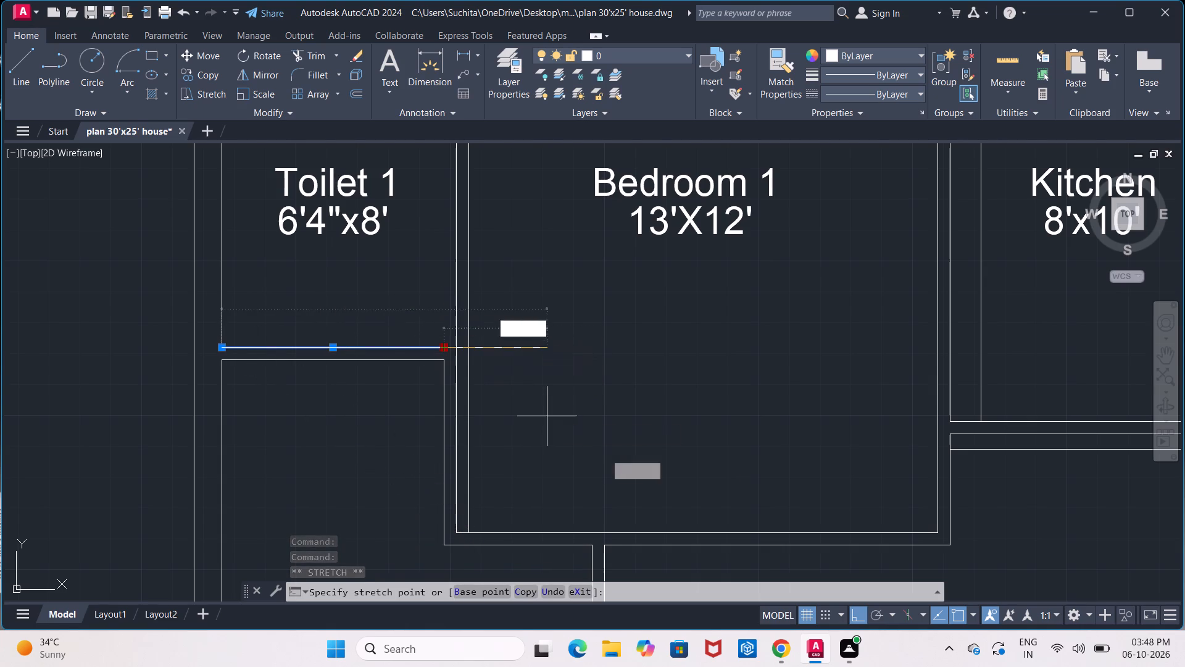
pyautogui.click(710, 414)
pyautogui.press('Escape')
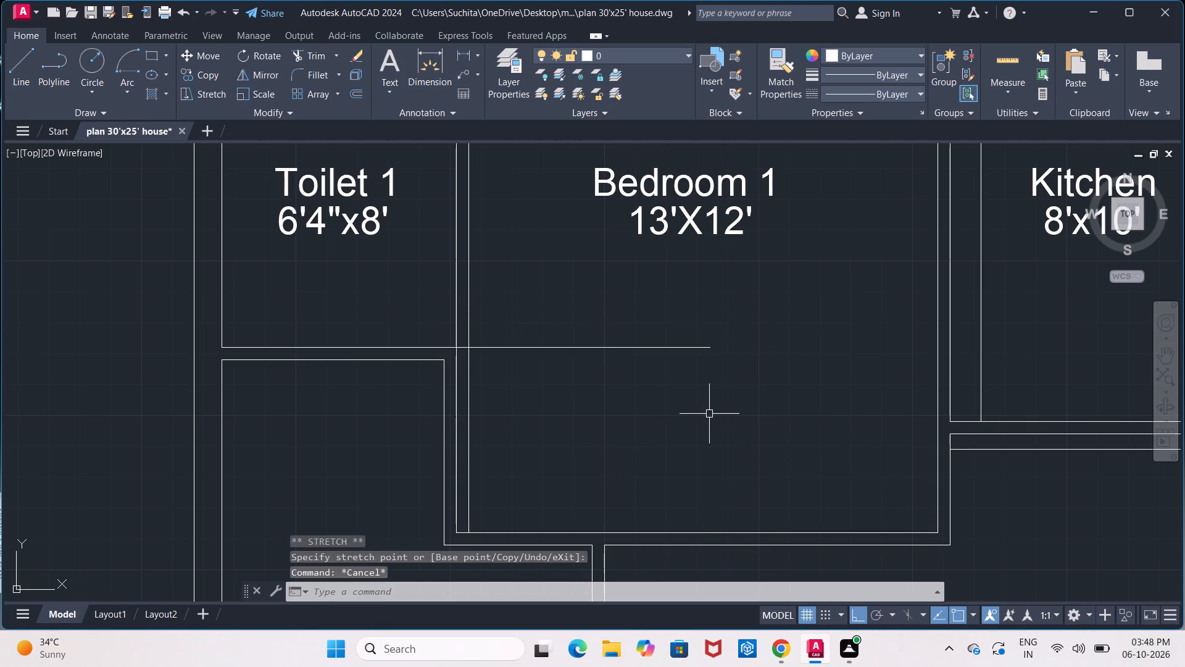
pyautogui.write('tr')
pyautogui.press('Return')
pyautogui.press('Return')
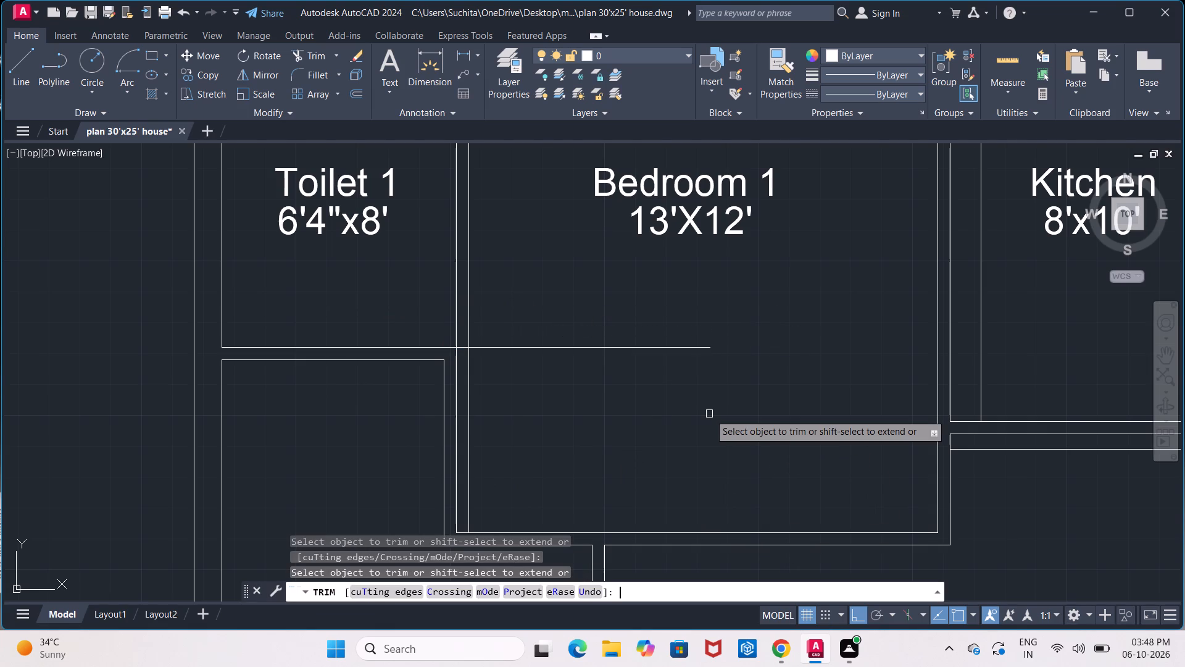
pyautogui.click(664, 347)
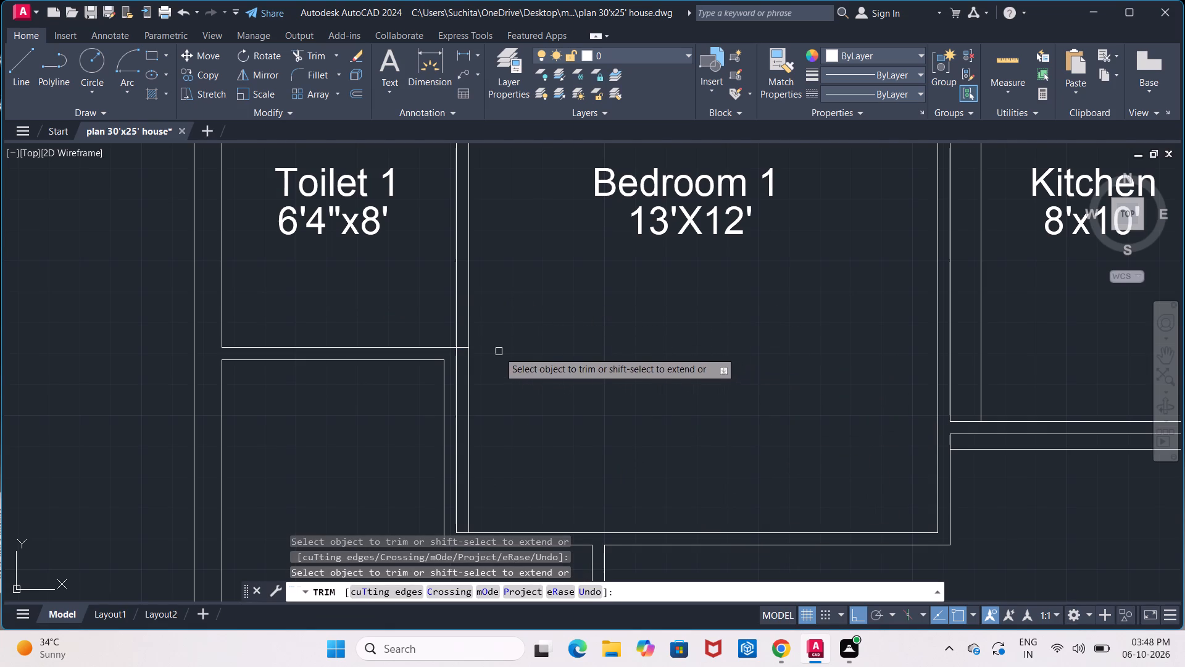
pyautogui.scroll(1, 482, 344)
pyautogui.click(446, 351)
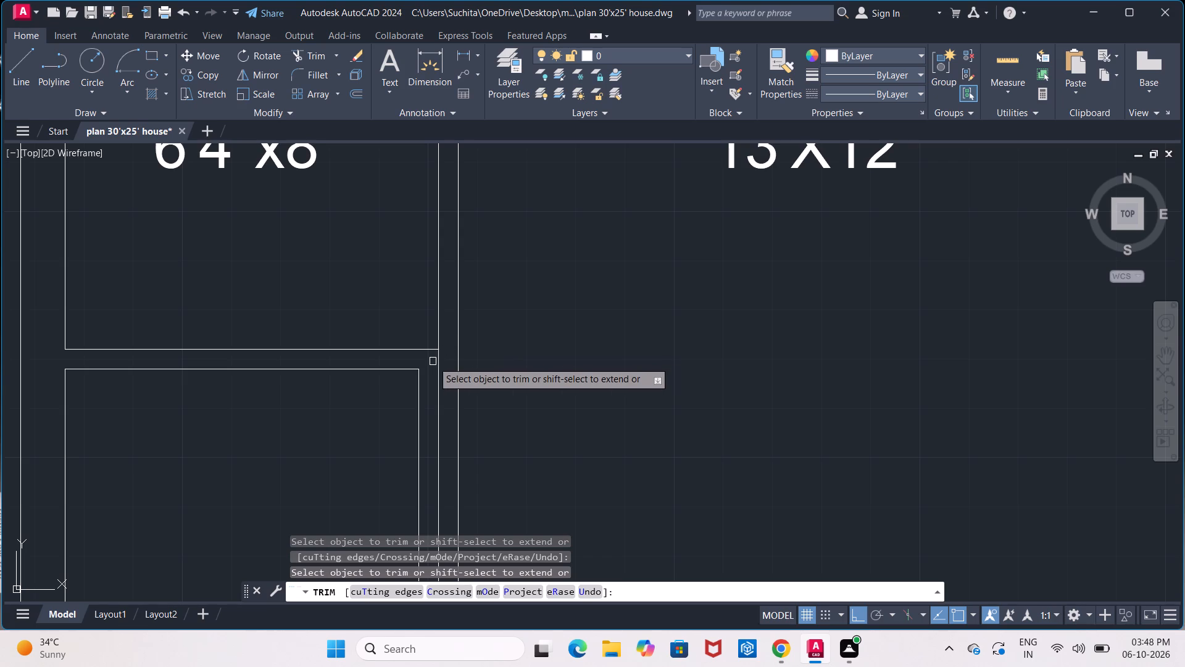
# Trim the leftover wall segments below Toilet 1, at Bedroom 1's lower corner beside Bedroom 2, and across the upper end of the dividing wall.
pyautogui.scroll(-3, 441, 362)
pyautogui.scroll(2, 435, 366)
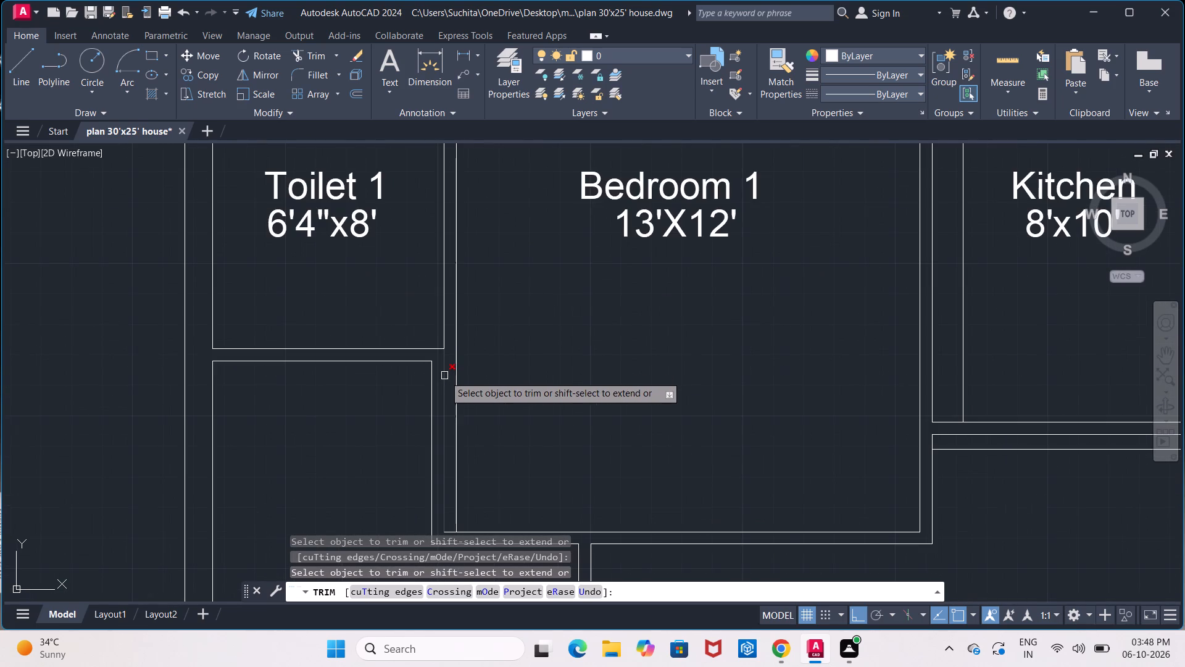
pyautogui.click(445, 375)
pyautogui.scroll(-2, 508, 367)
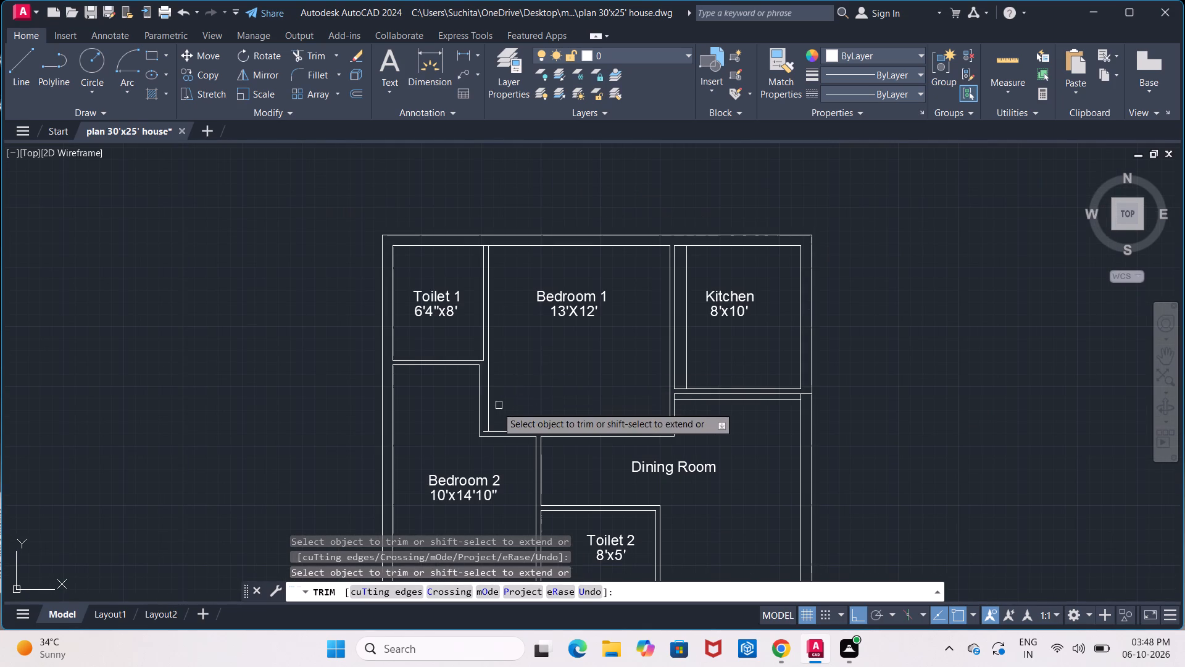
pyautogui.scroll(3, 488, 428)
pyautogui.click(460, 445)
pyautogui.scroll(-3, 543, 378)
pyautogui.moveTo(583, 348); pyautogui.dragTo(468, 351, button='middle')
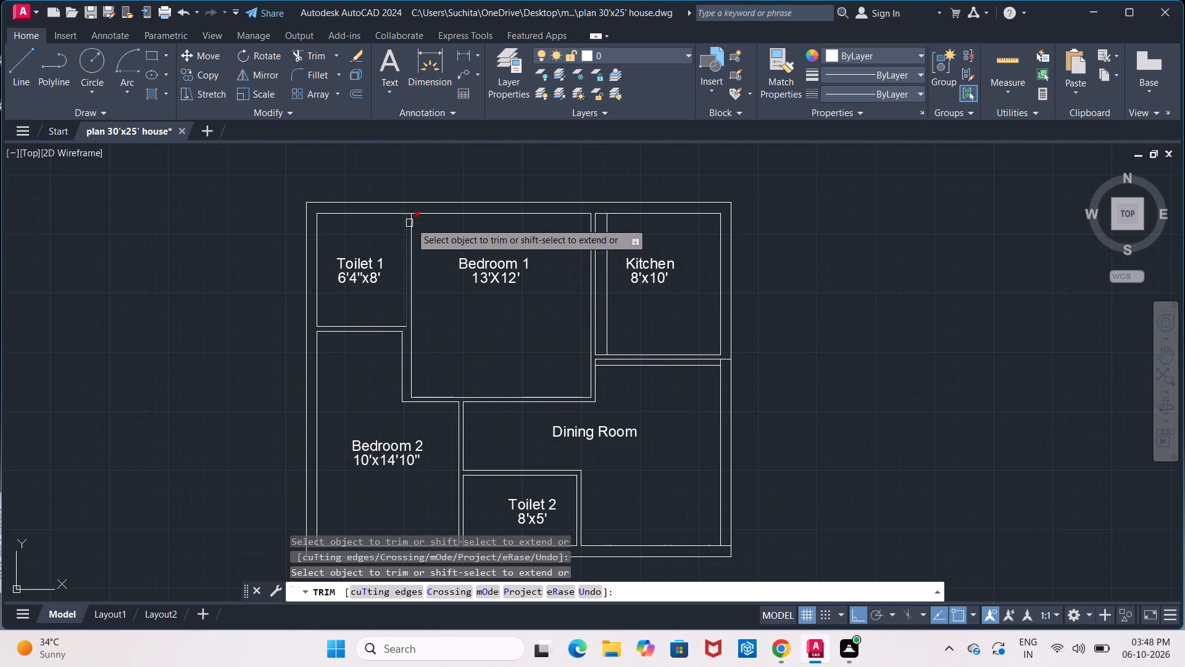
pyautogui.scroll(2, 417, 205)
pyautogui.click(392, 225)
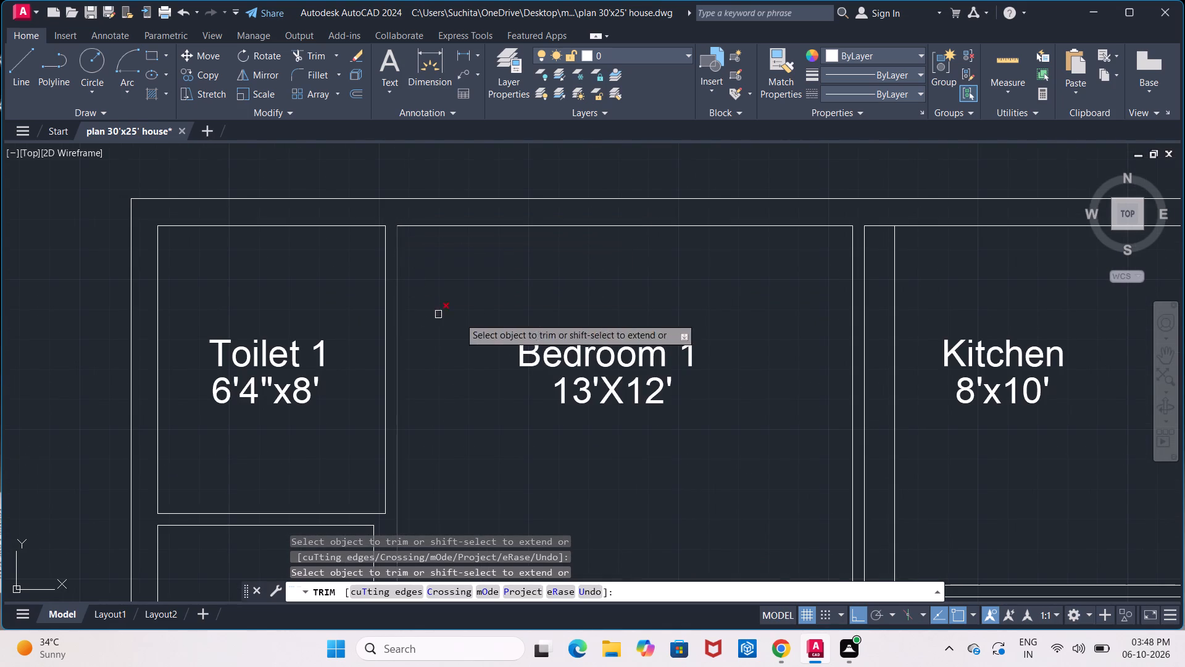
pyautogui.moveTo(610, 292); pyautogui.dragTo(465, 255, button='middle')
pyautogui.scroll(-1, 494, 280)
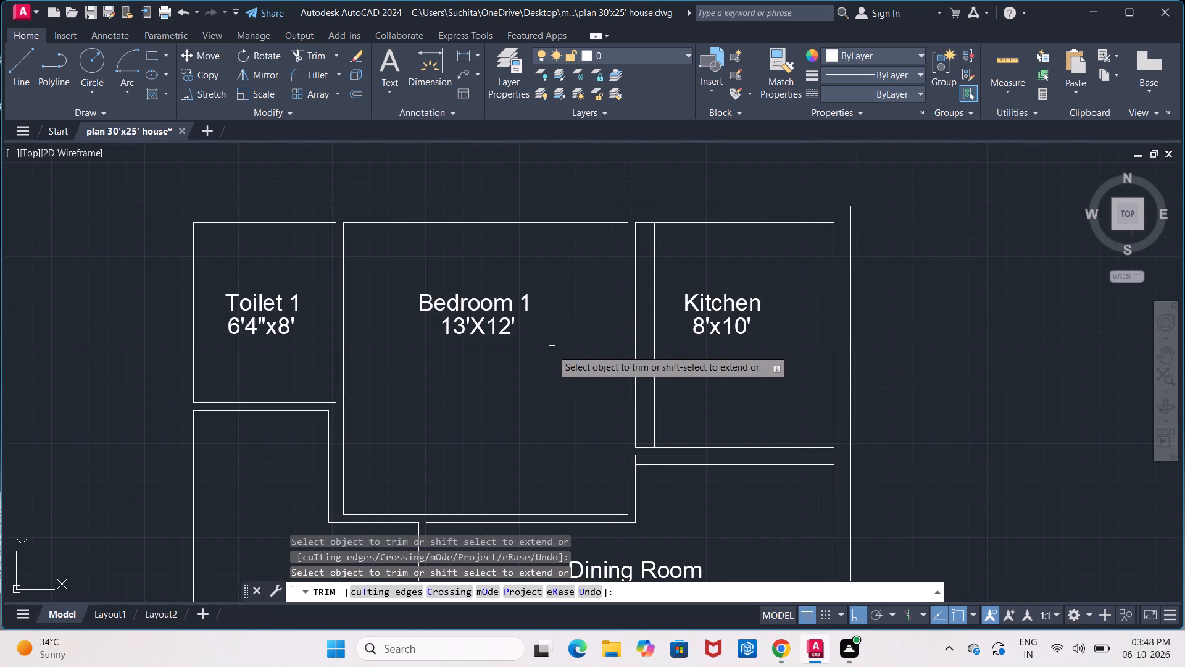
pyautogui.press('Escape')
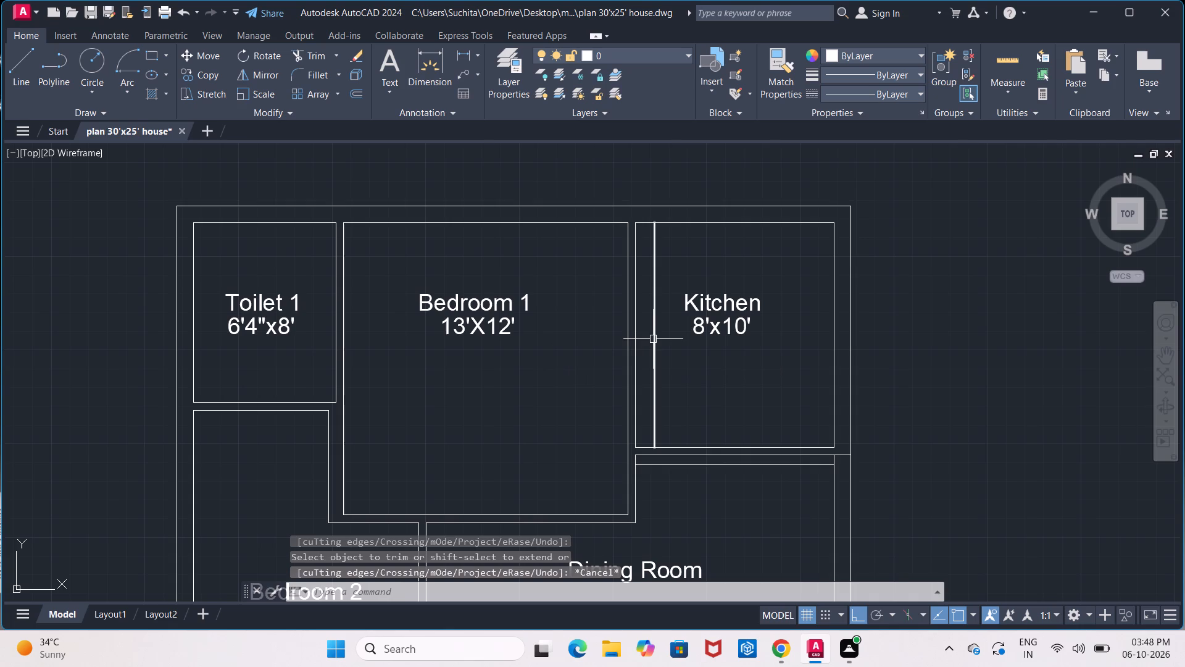
# Delete the extra vertical line inside the Kitchen and both vertical wall lines between Bedroom 1 and the Kitchen.
pyautogui.click(657, 344)
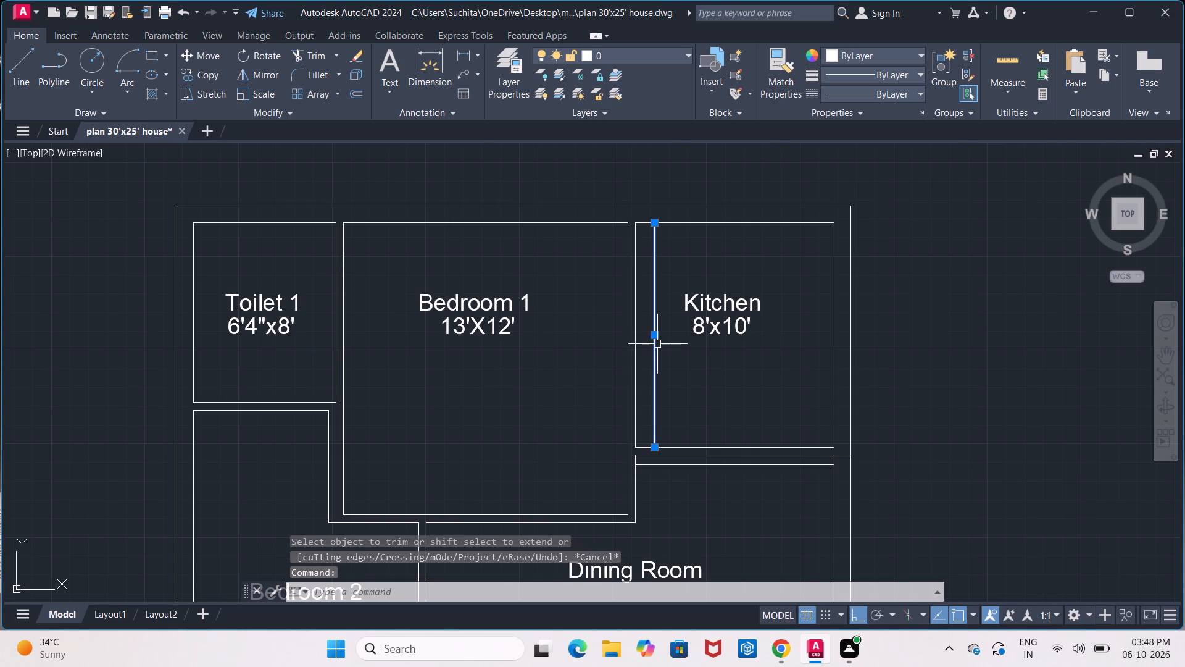
pyautogui.press('Delete')
pyautogui.click(638, 331)
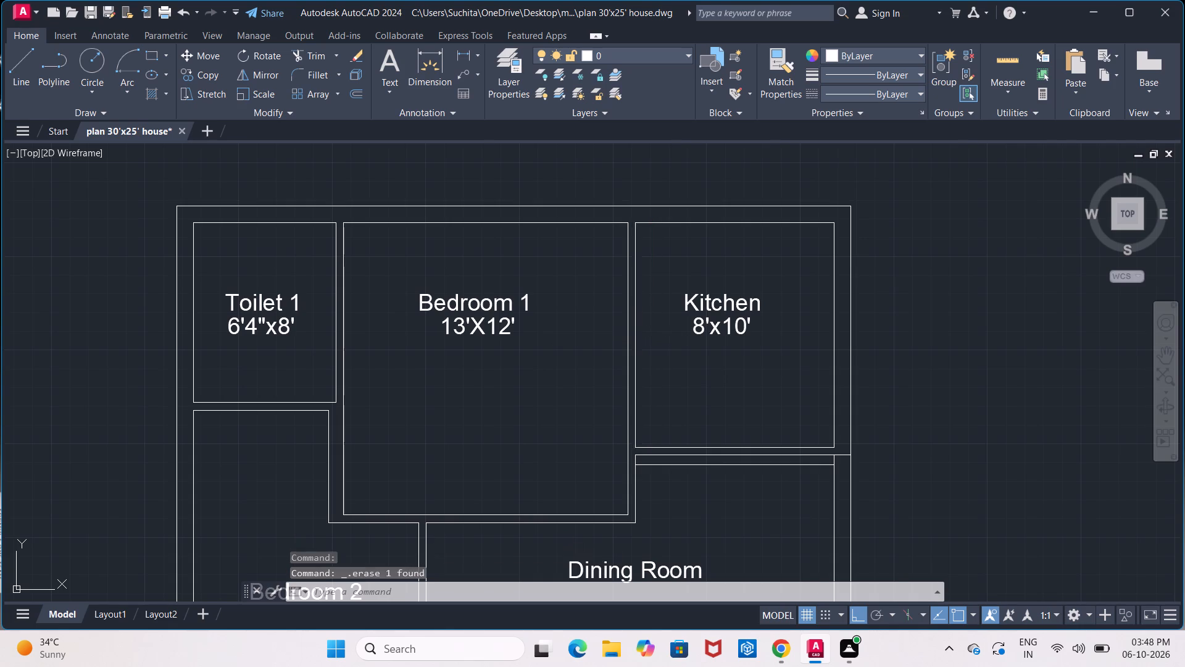
pyautogui.press('Delete')
pyautogui.click(630, 351)
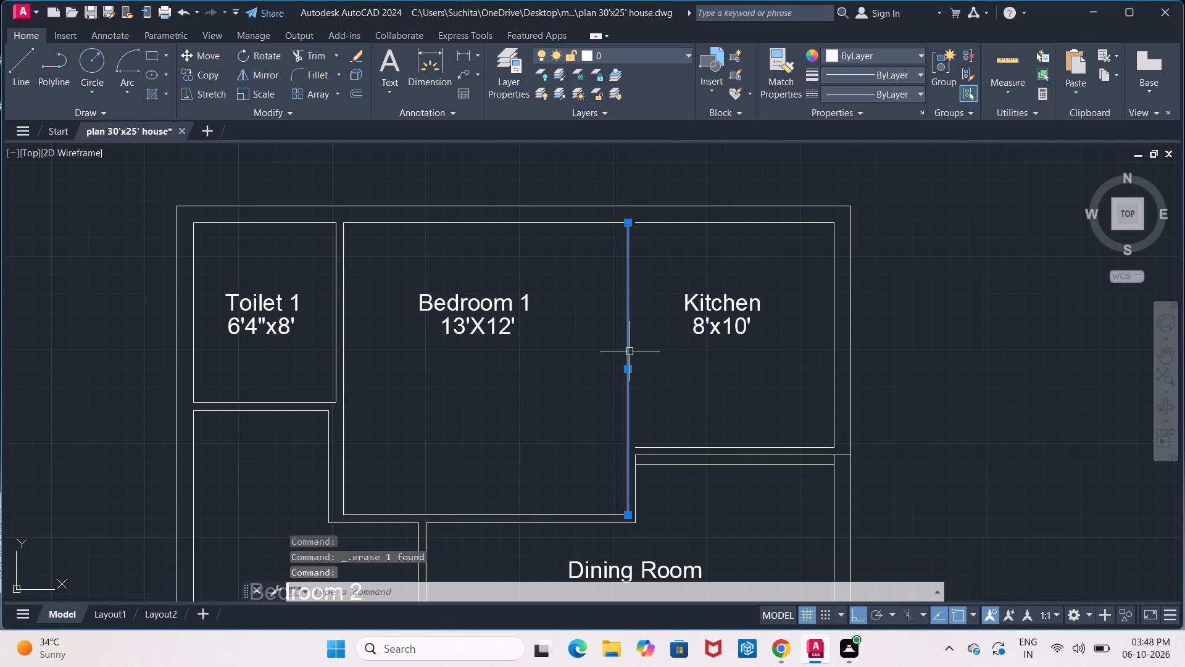
pyautogui.press('Delete')
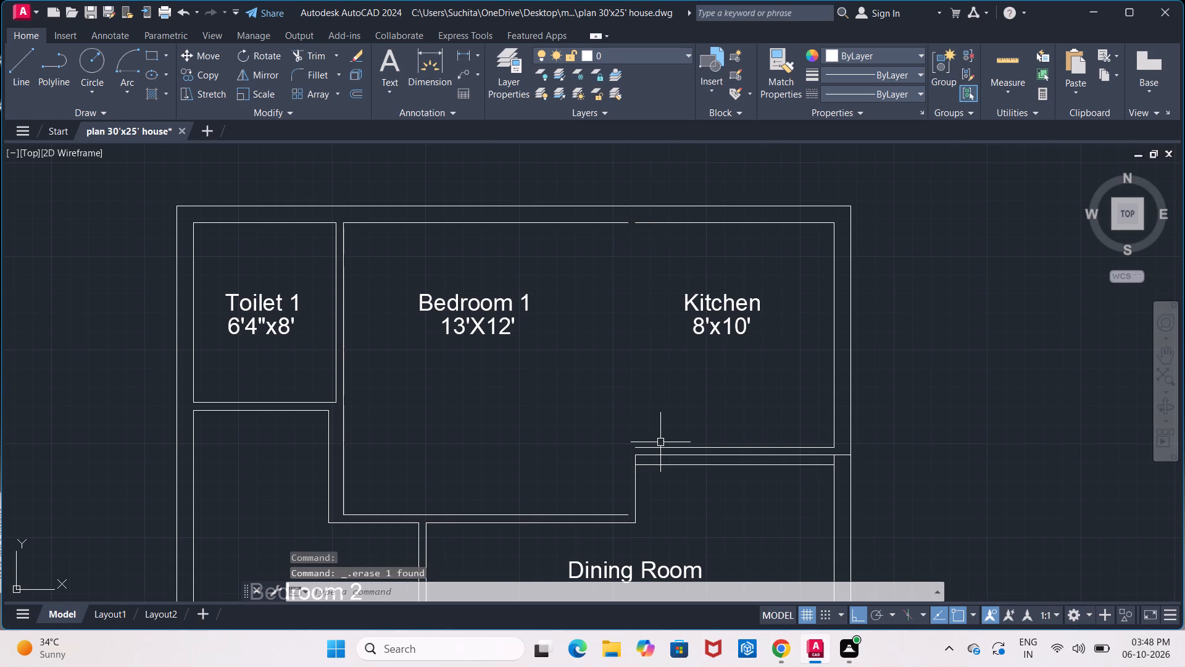
# Delete the three horizontal wall lines between the Kitchen and the Dining Room.
pyautogui.click(660, 443)
pyautogui.press('Delete')
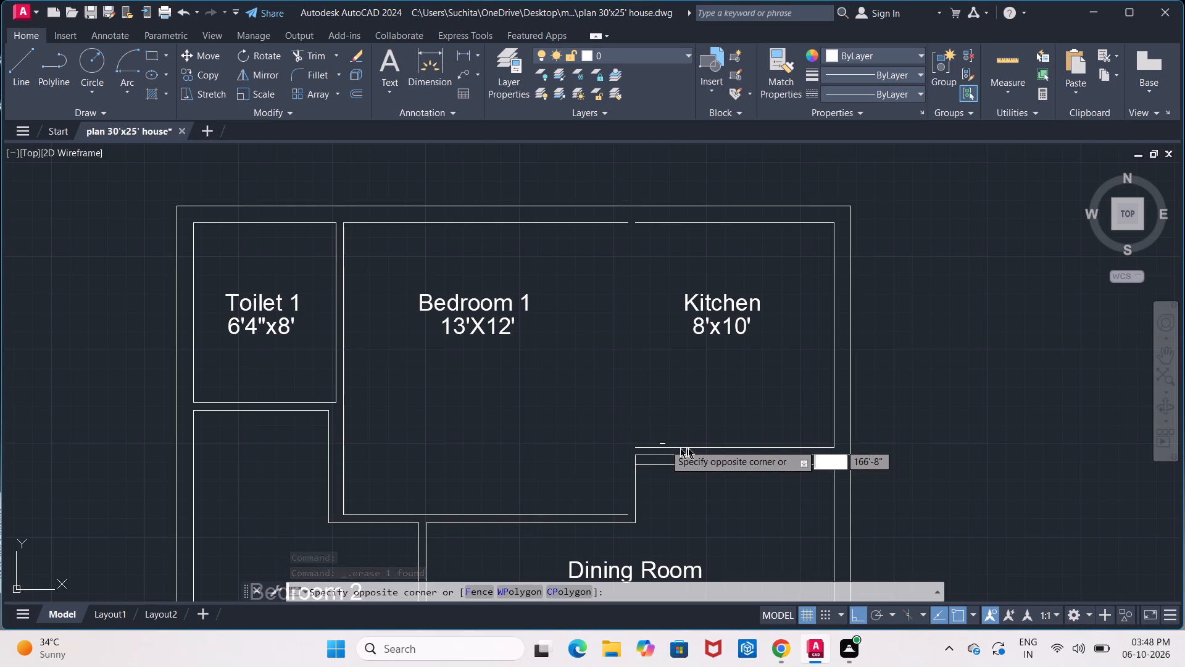
pyautogui.press('Escape')
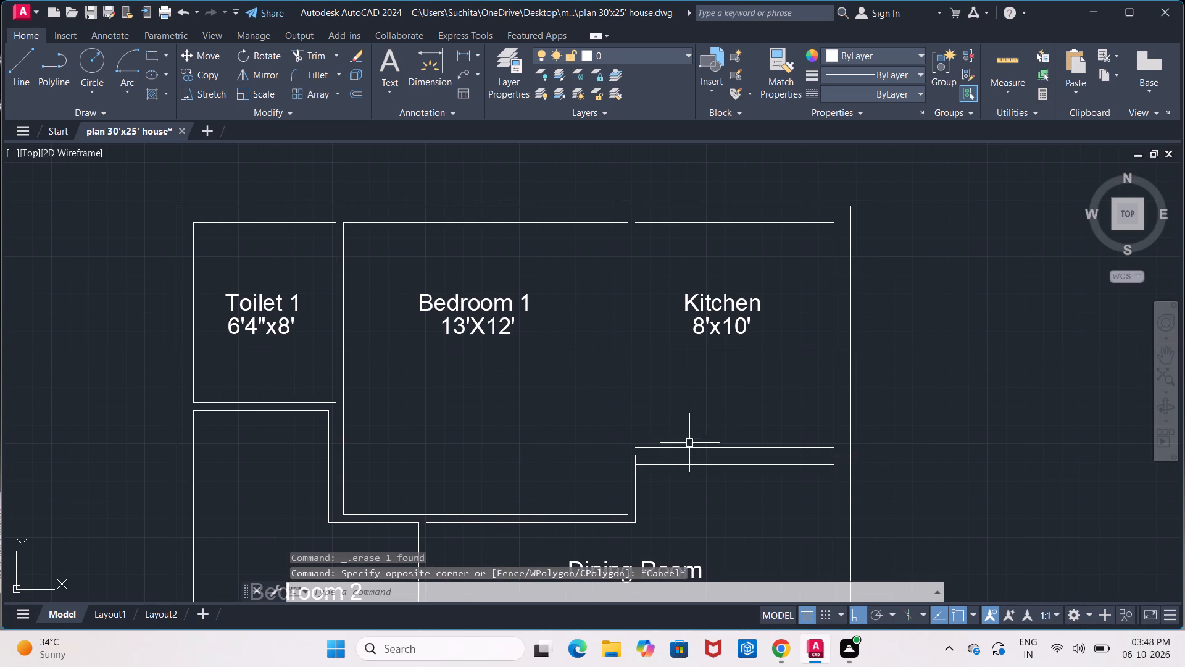
pyautogui.click(672, 445)
pyautogui.click(690, 462)
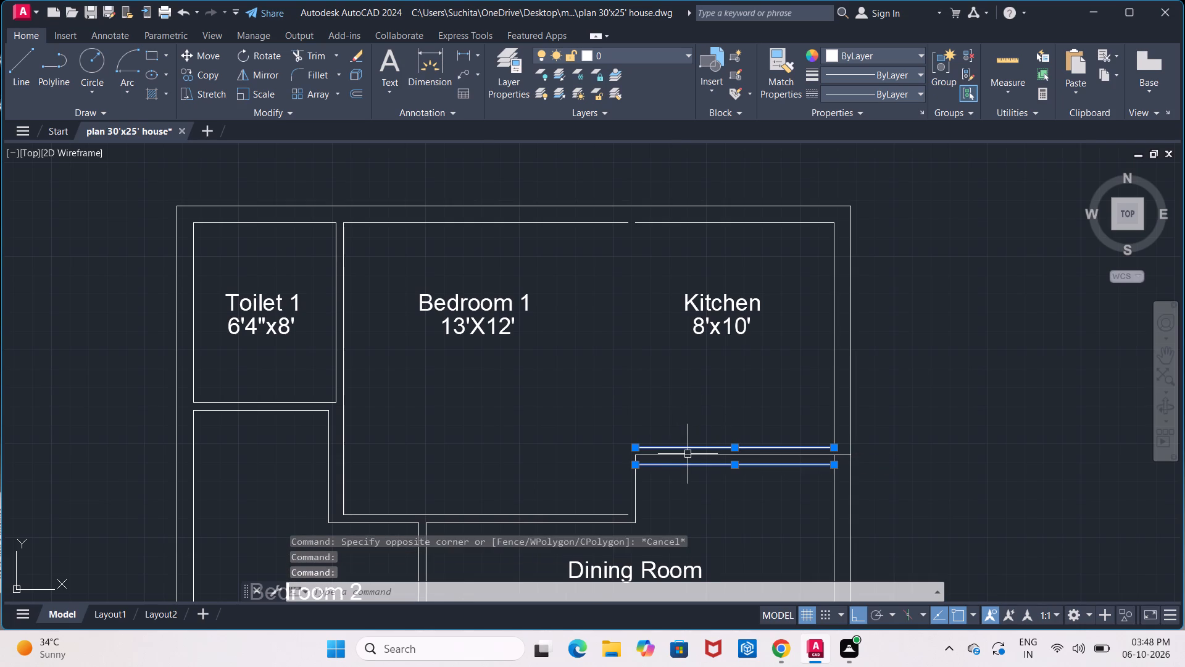
pyautogui.click(688, 453)
pyautogui.press('Delete')
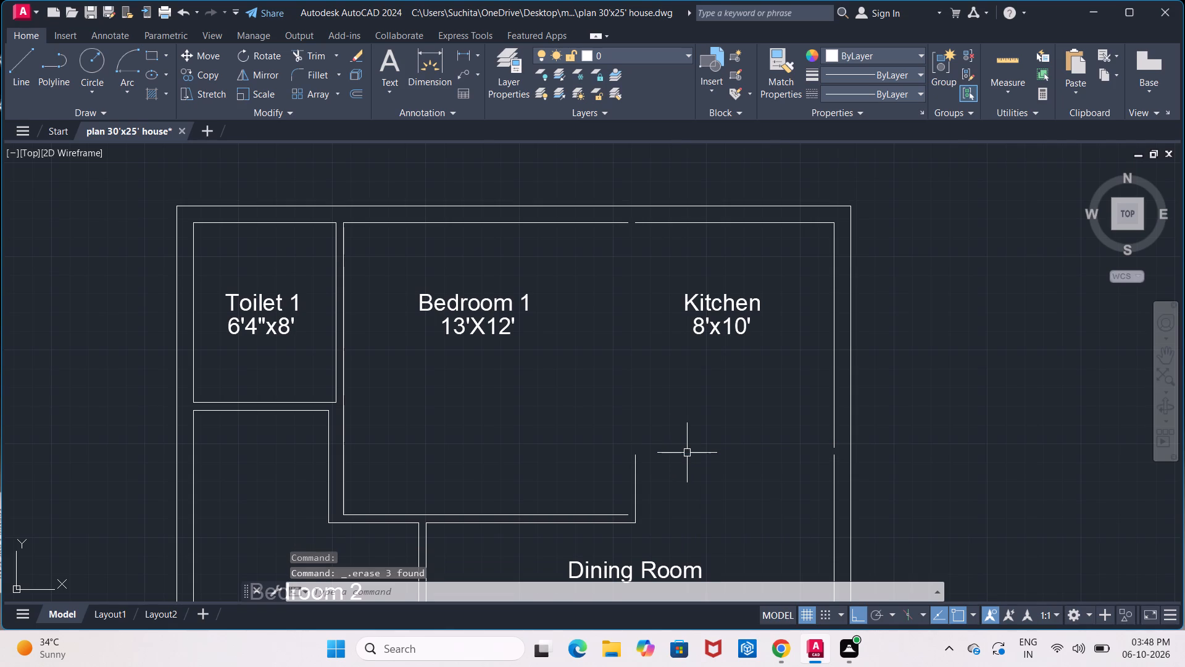
# Delete the short vertical wall line between Bedroom 1's lower corner and the Kitchen.
pyautogui.click(638, 472)
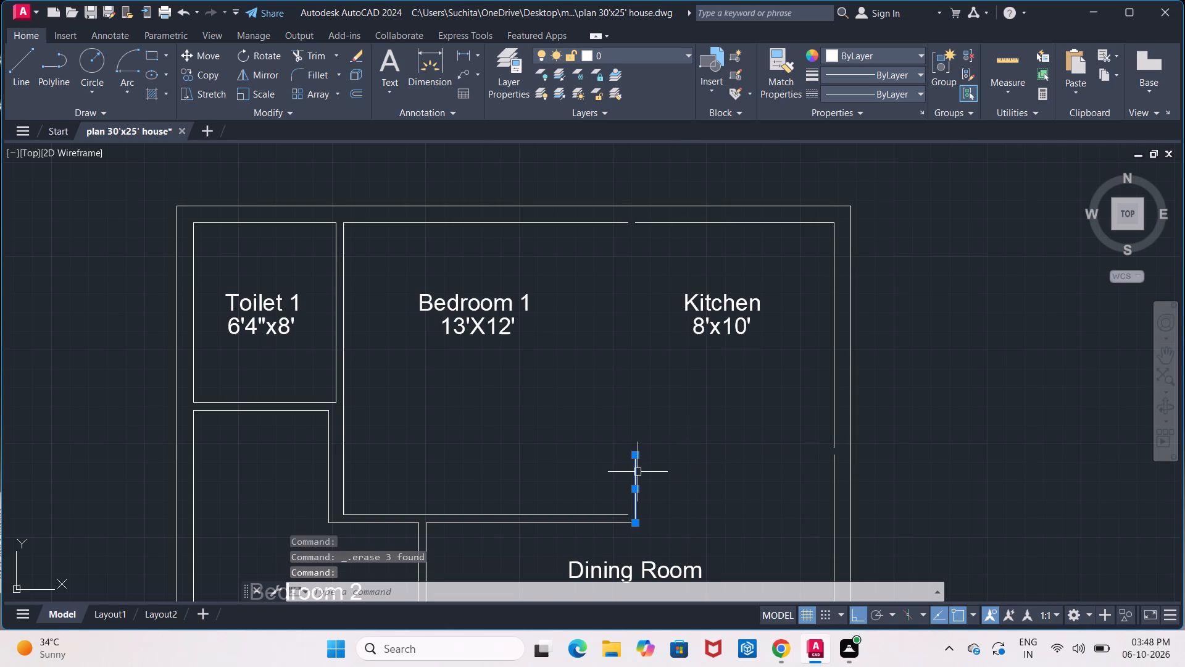
pyautogui.press('Delete')
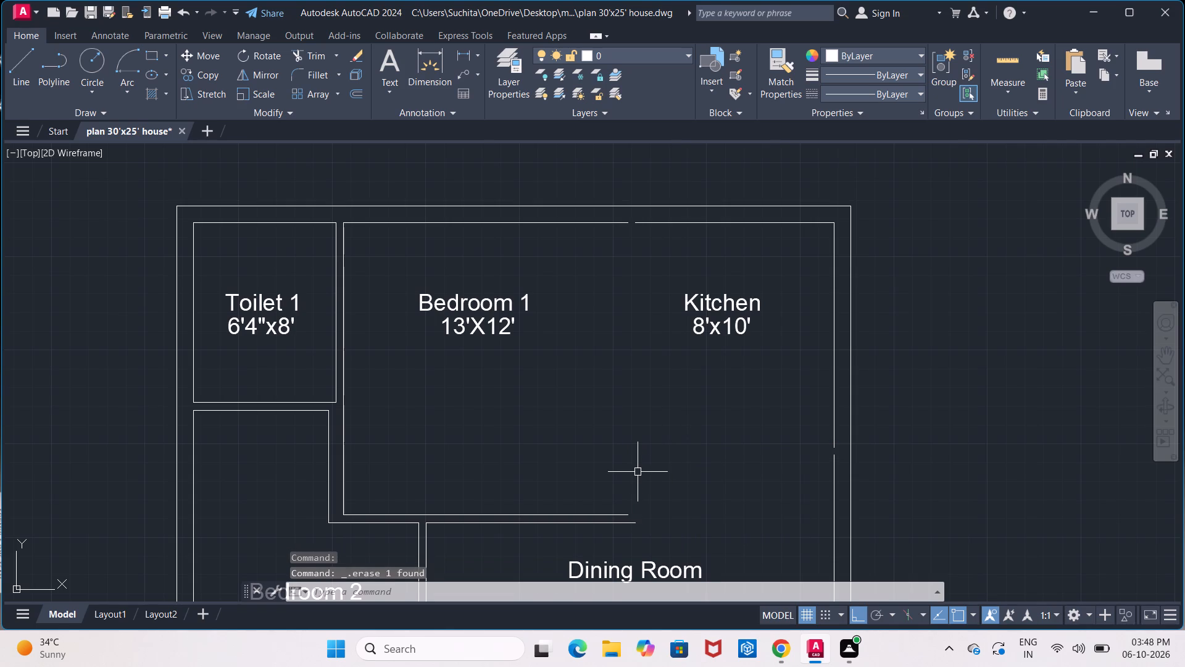
pyautogui.click(545, 511)
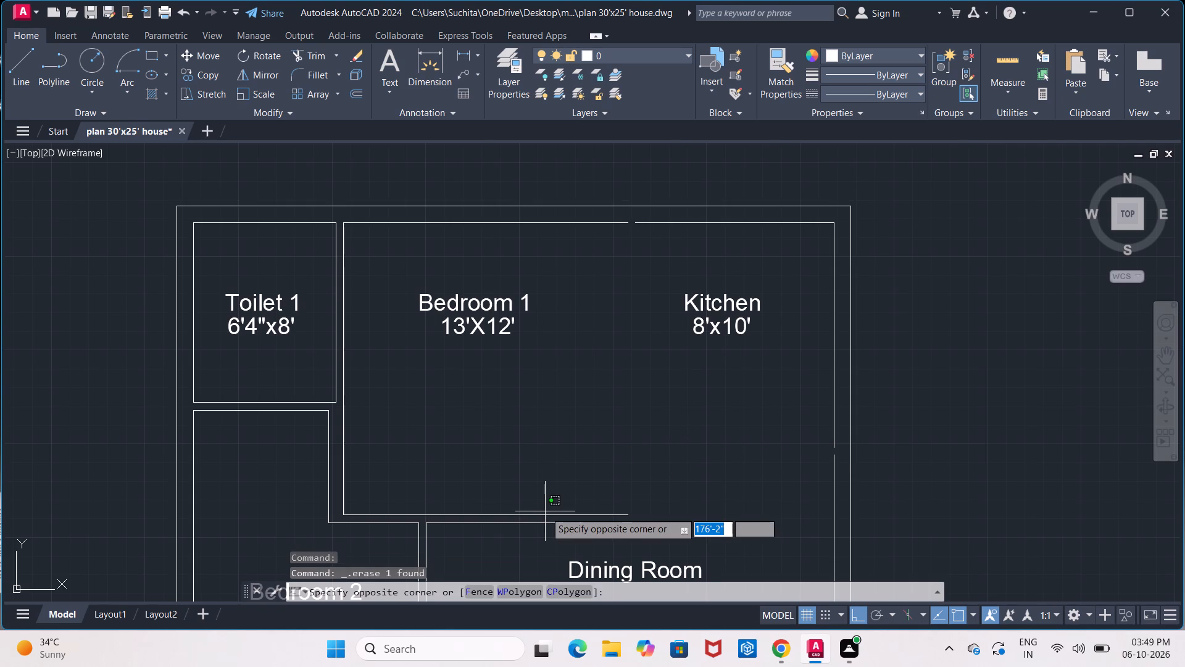
pyautogui.press('Escape')
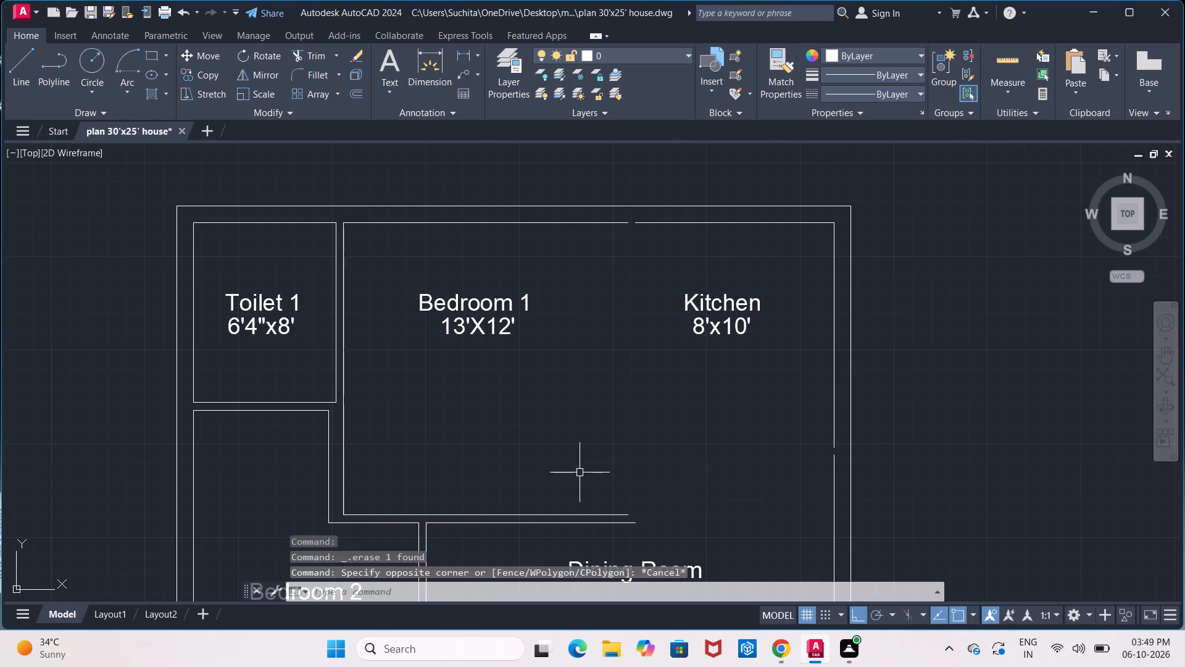
# Stretch Bedroom 1's upper inner wall line across to the Kitchen's upper wall line, closing the gap between them.
pyautogui.scroll(-2, 580, 472)
pyautogui.moveTo(583, 472); pyautogui.dragTo(576, 386, button='middle')
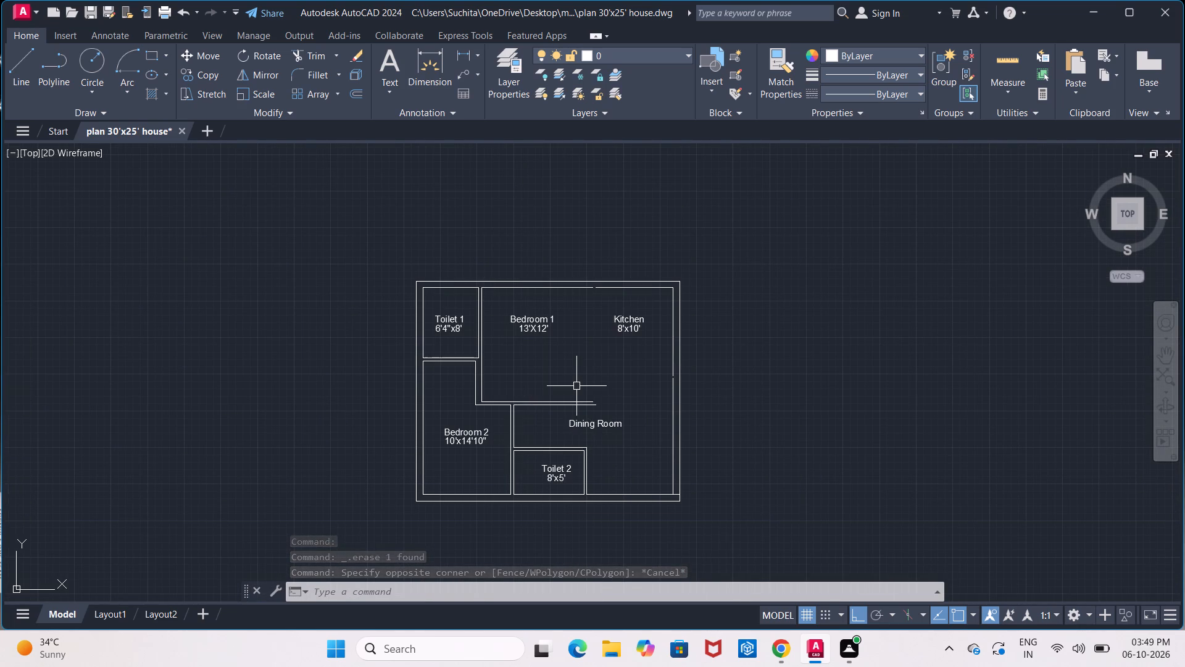
pyautogui.scroll(2, 597, 304)
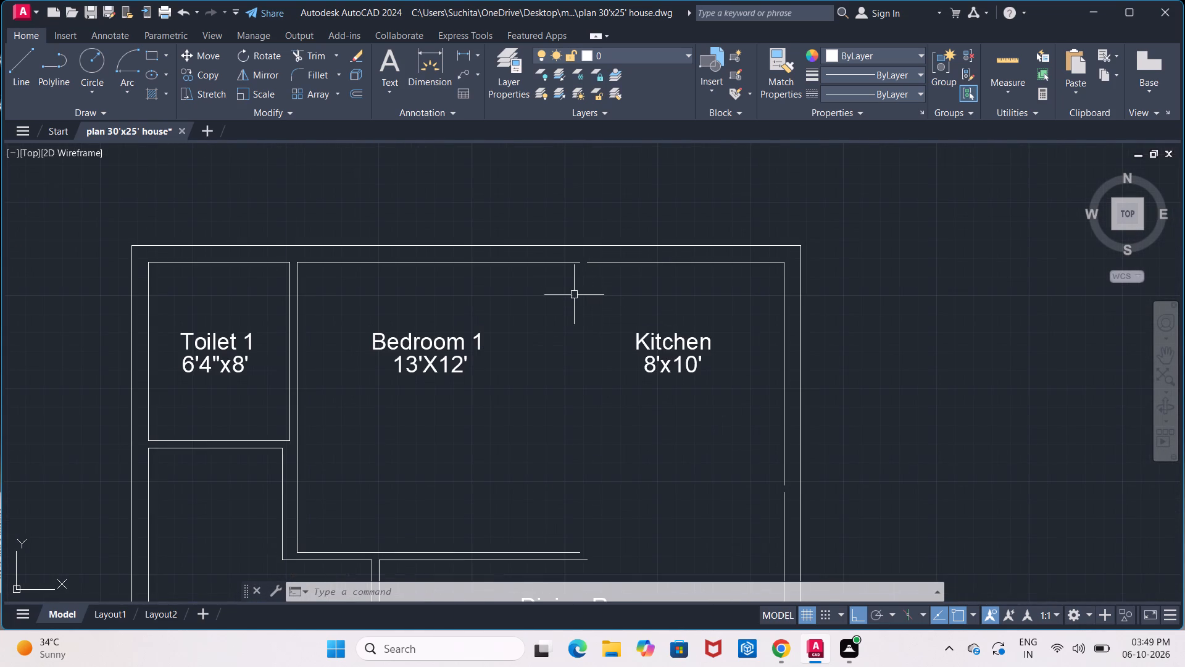
pyautogui.click(571, 258)
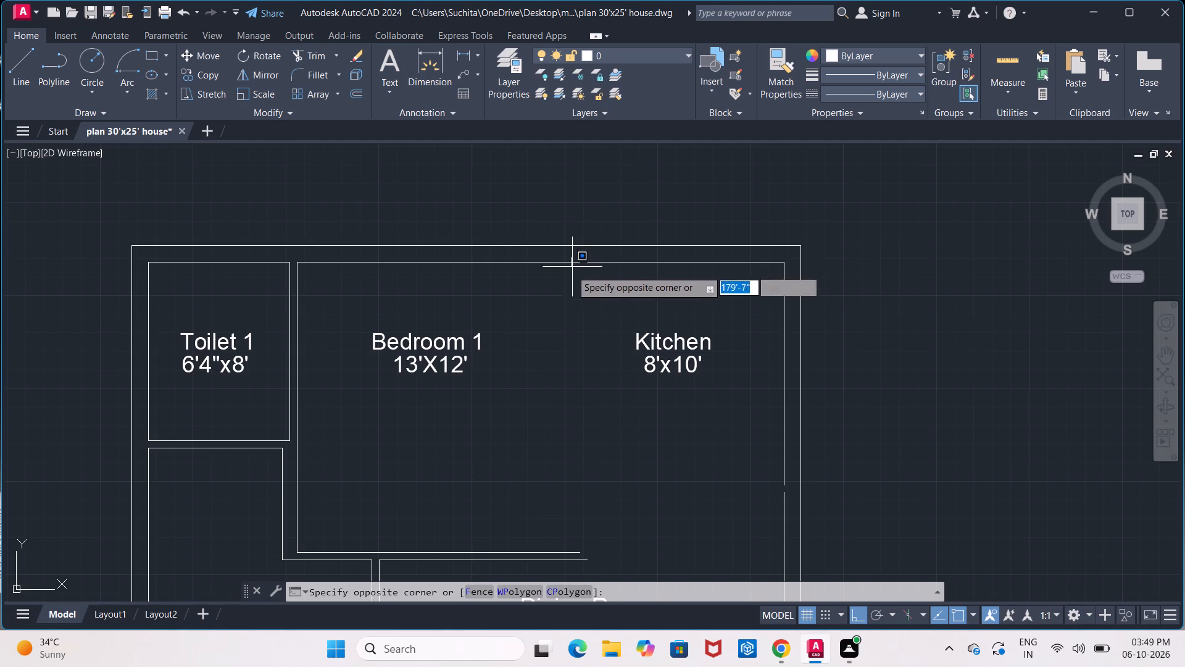
pyautogui.press('Escape')
pyautogui.click(576, 264)
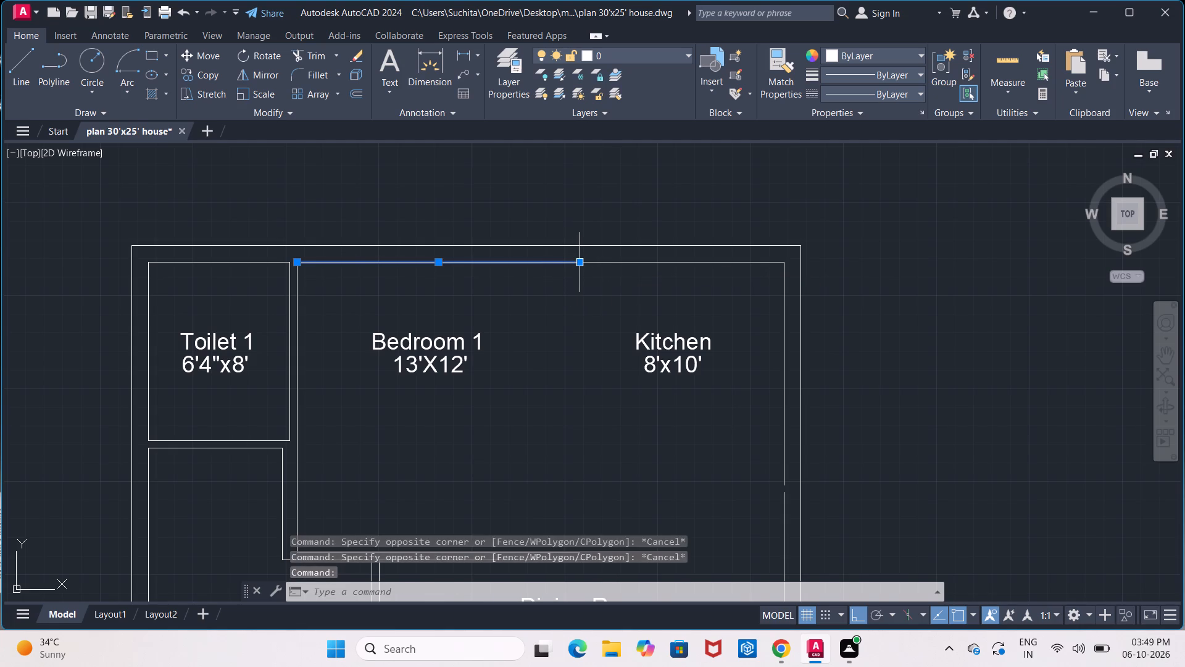
pyautogui.click(579, 261)
pyautogui.click(591, 263)
pyautogui.click(594, 321)
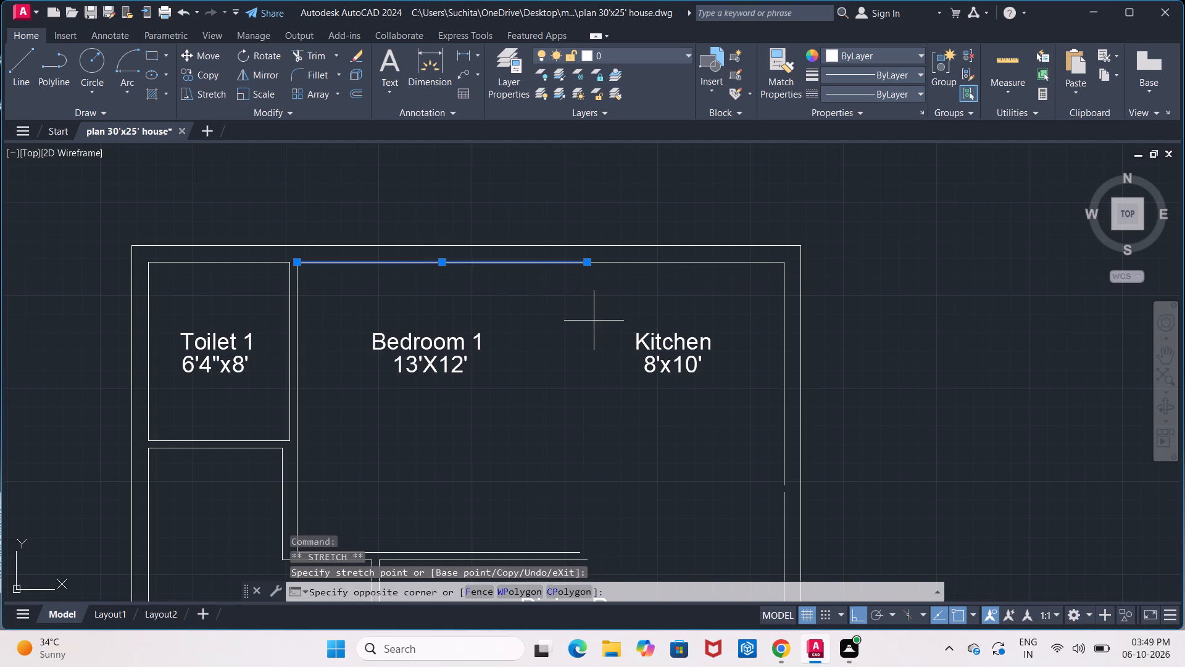
pyautogui.press('Escape')
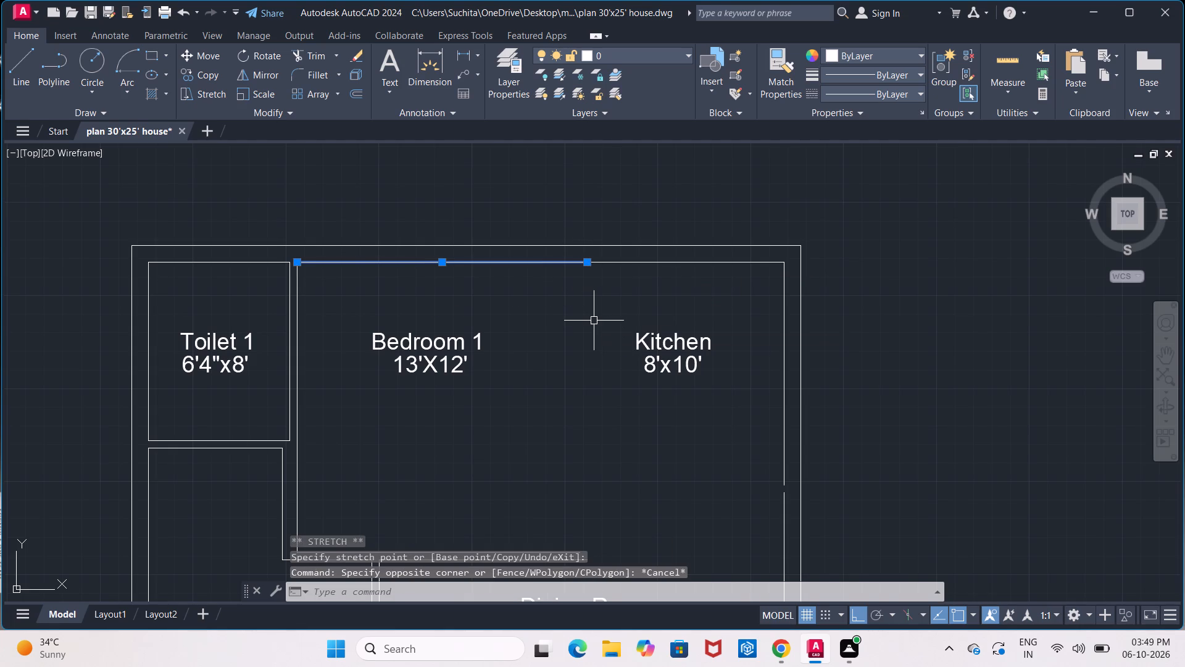
pyautogui.press('Escape')
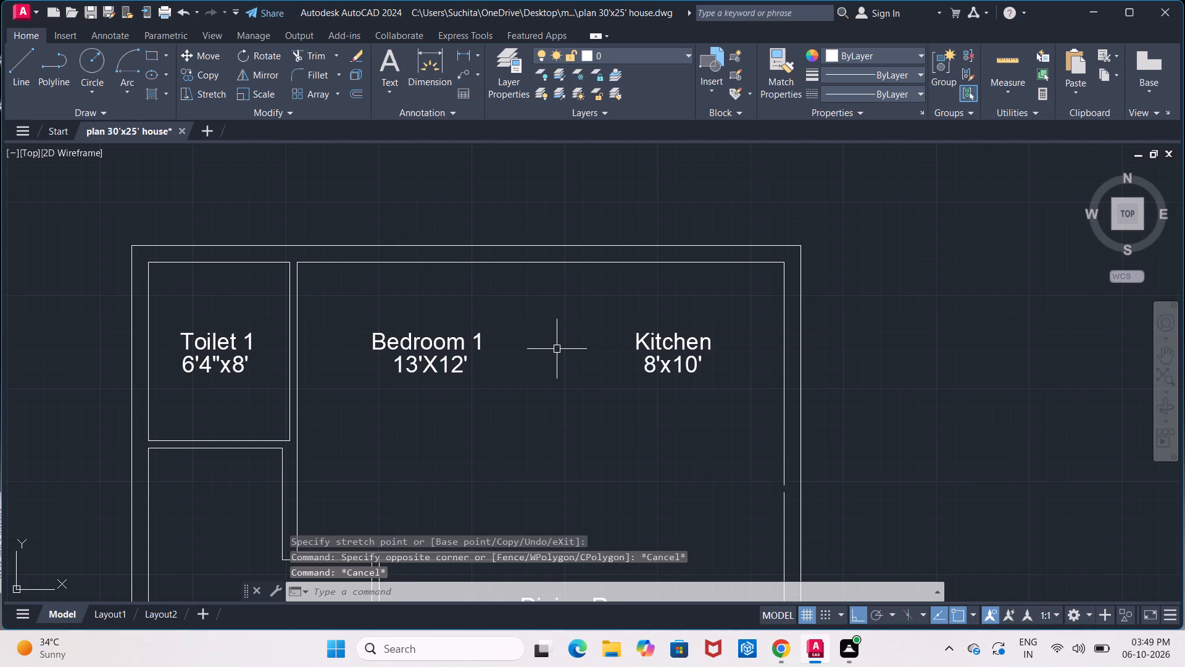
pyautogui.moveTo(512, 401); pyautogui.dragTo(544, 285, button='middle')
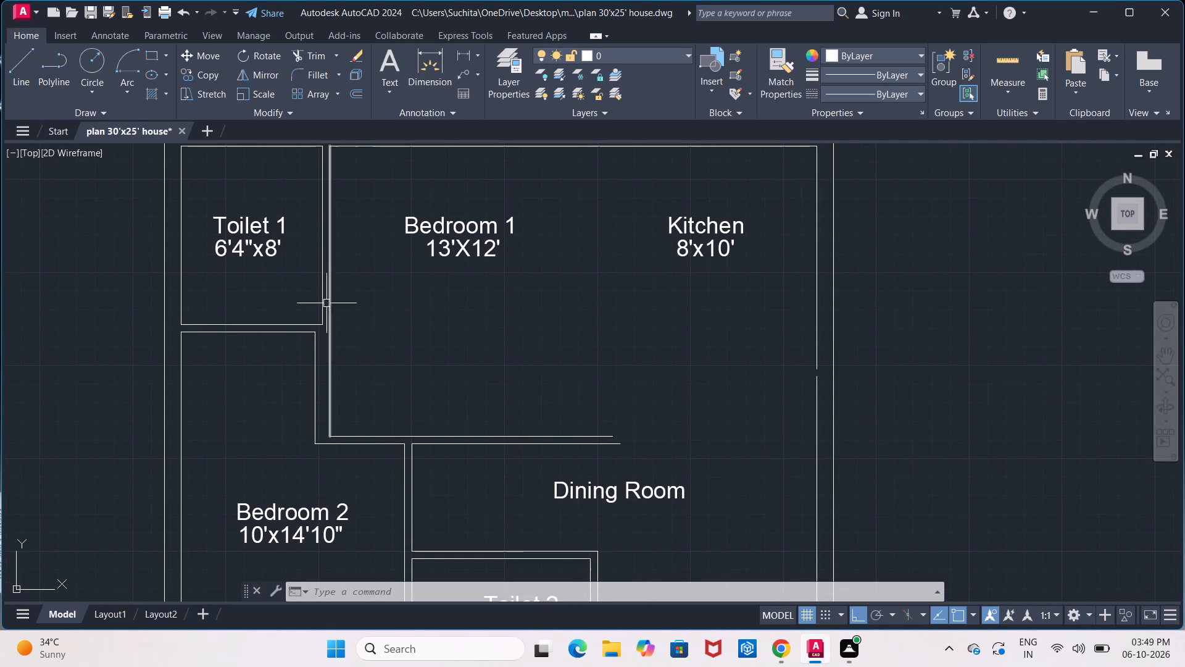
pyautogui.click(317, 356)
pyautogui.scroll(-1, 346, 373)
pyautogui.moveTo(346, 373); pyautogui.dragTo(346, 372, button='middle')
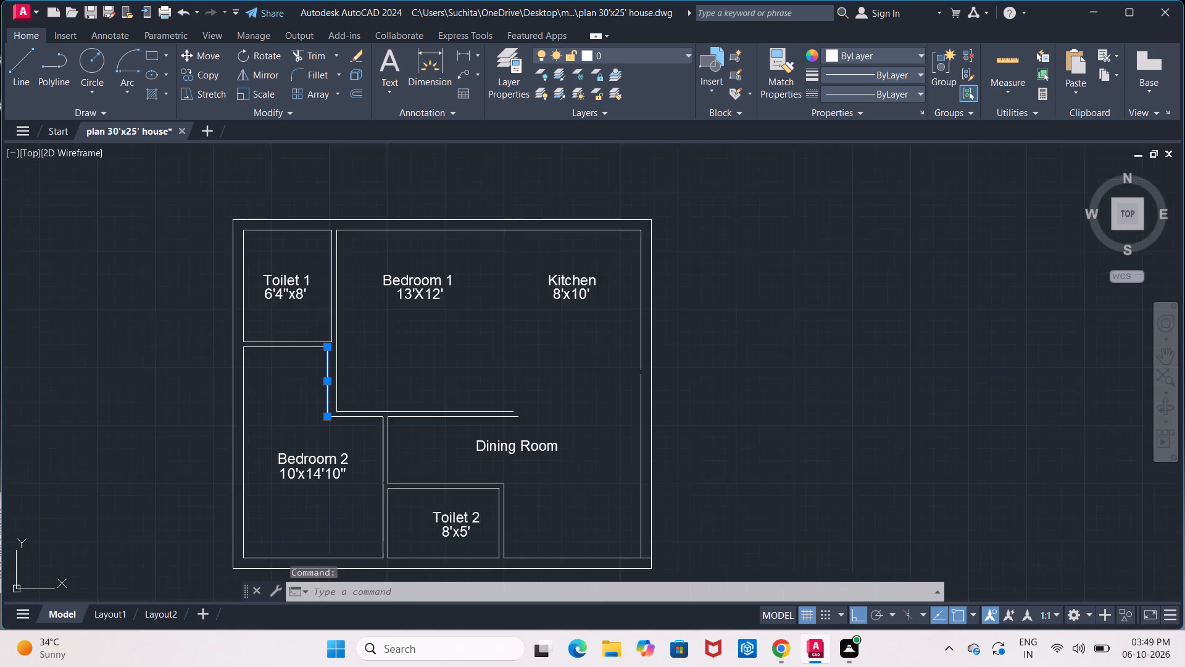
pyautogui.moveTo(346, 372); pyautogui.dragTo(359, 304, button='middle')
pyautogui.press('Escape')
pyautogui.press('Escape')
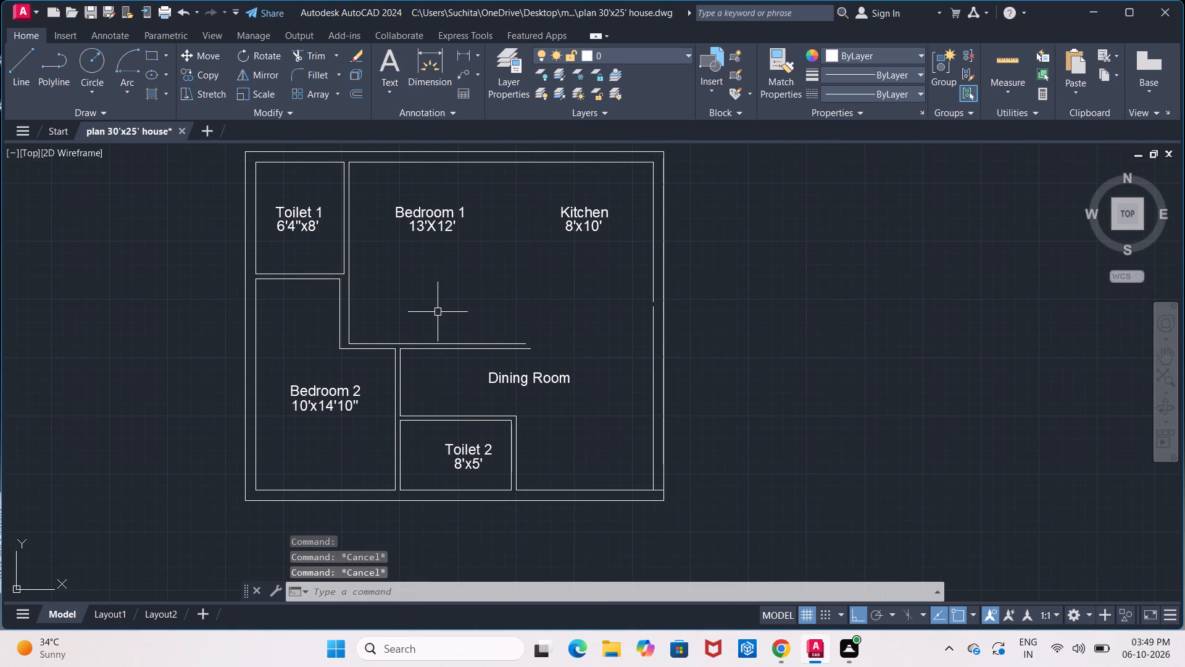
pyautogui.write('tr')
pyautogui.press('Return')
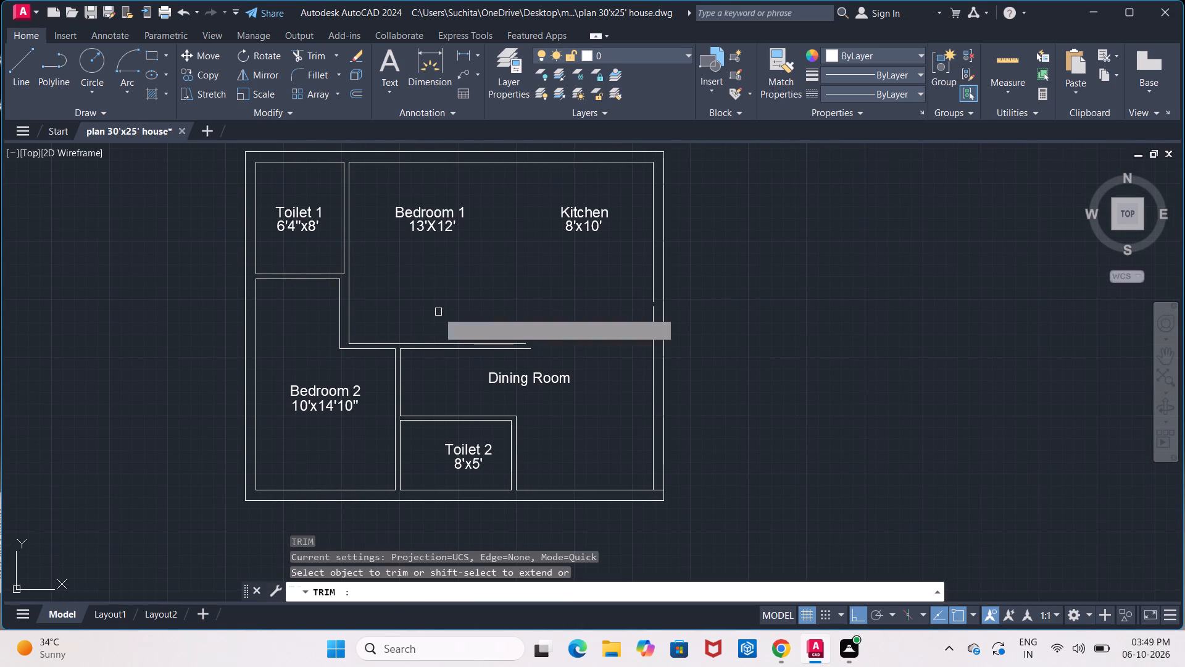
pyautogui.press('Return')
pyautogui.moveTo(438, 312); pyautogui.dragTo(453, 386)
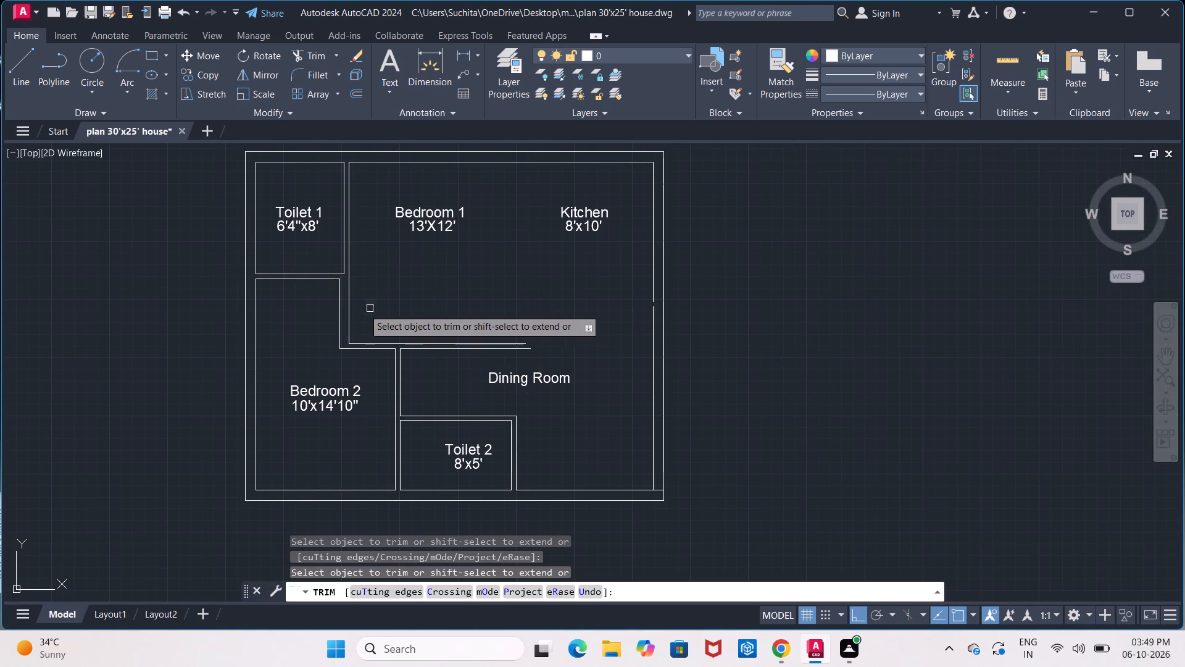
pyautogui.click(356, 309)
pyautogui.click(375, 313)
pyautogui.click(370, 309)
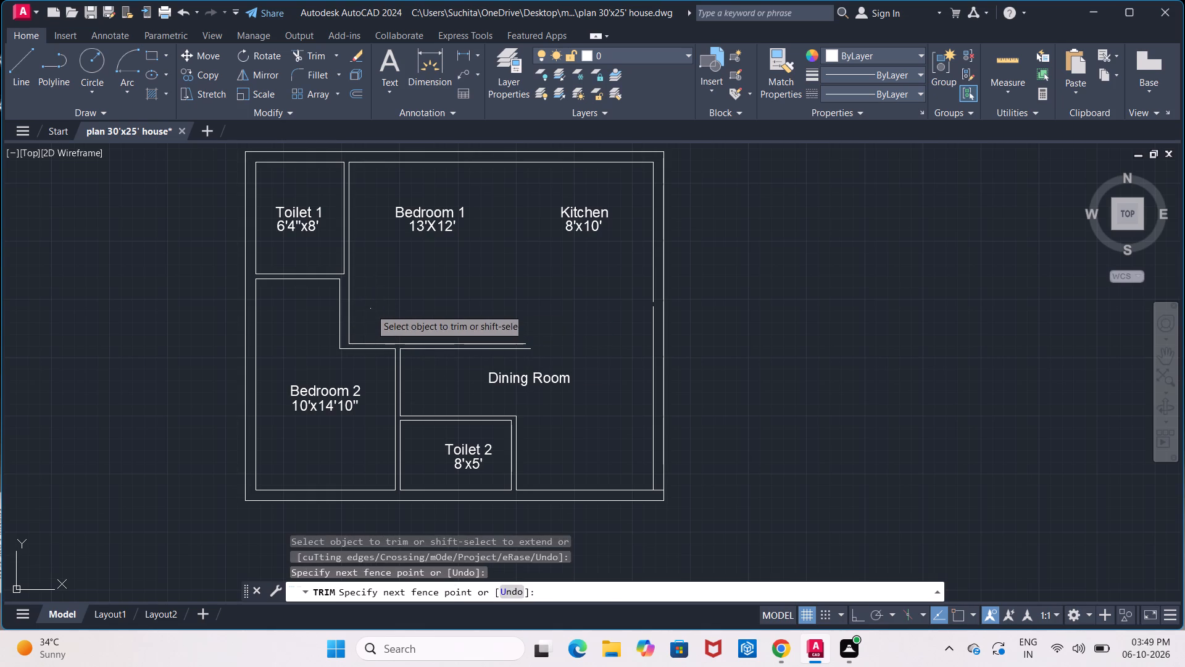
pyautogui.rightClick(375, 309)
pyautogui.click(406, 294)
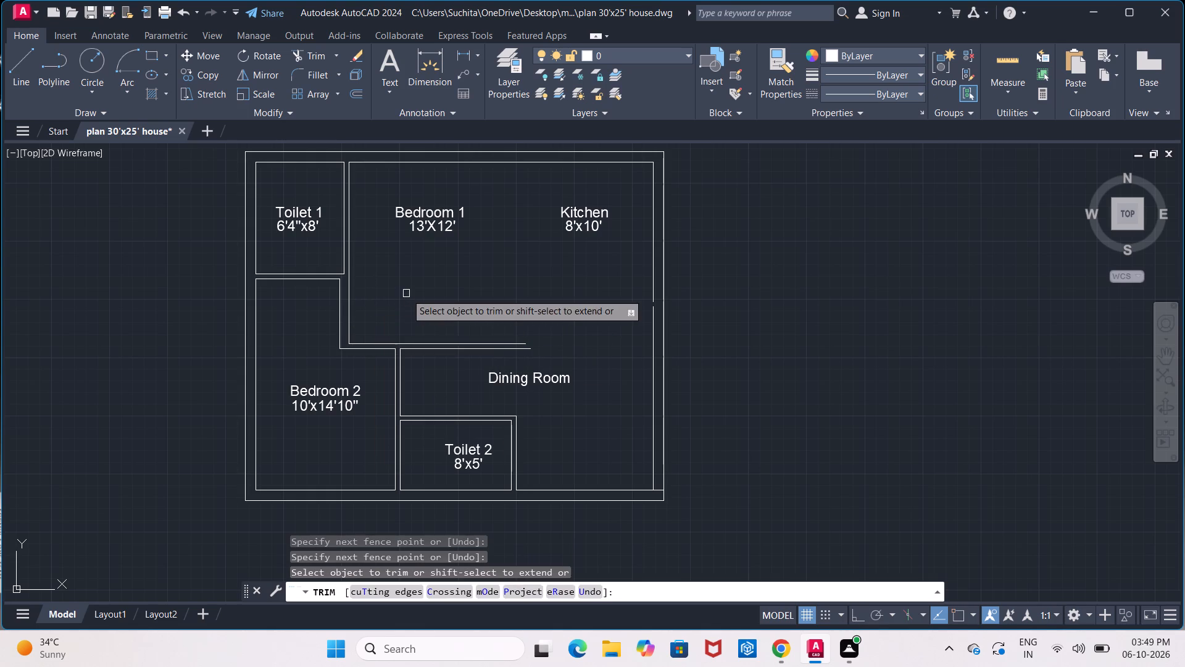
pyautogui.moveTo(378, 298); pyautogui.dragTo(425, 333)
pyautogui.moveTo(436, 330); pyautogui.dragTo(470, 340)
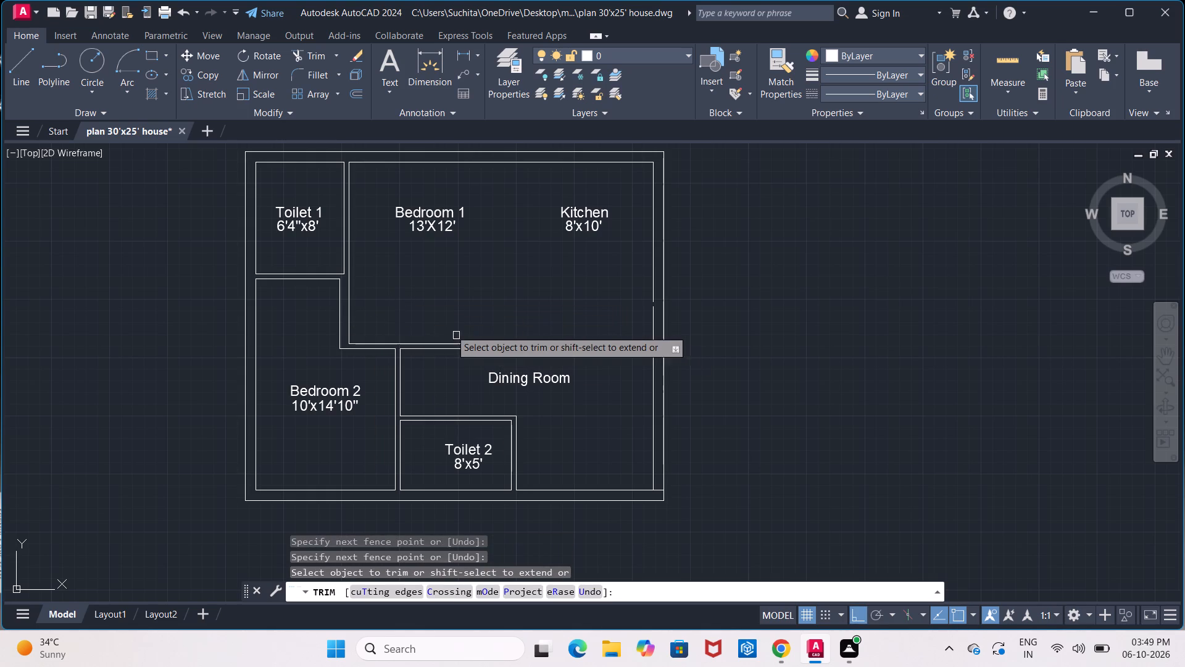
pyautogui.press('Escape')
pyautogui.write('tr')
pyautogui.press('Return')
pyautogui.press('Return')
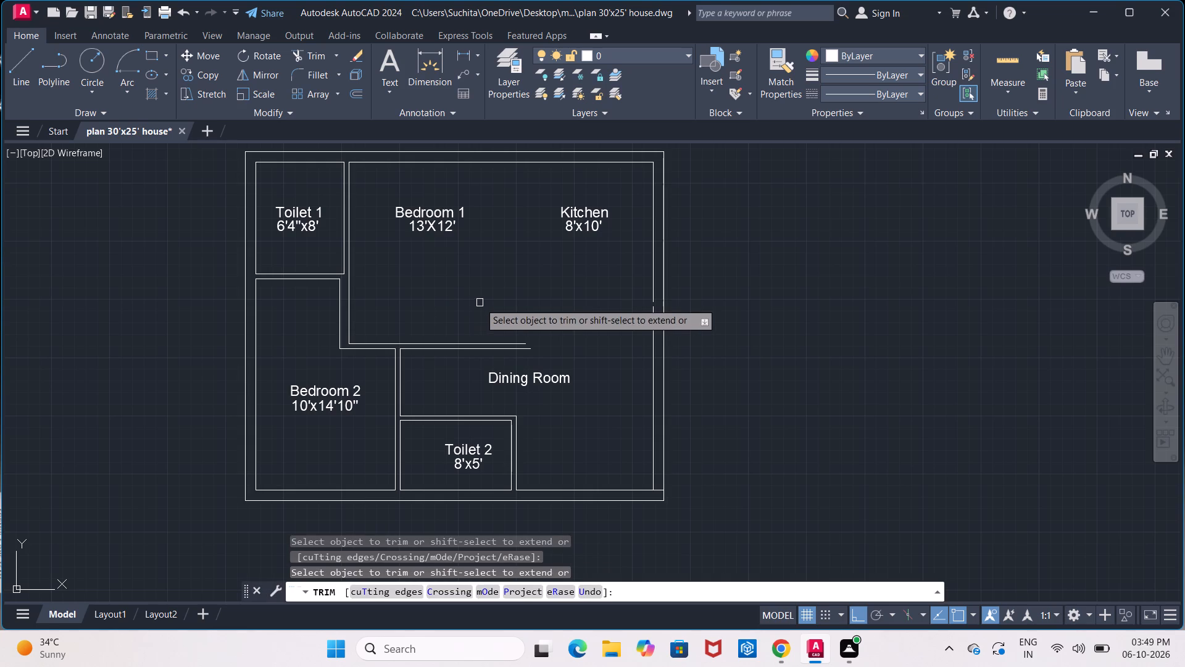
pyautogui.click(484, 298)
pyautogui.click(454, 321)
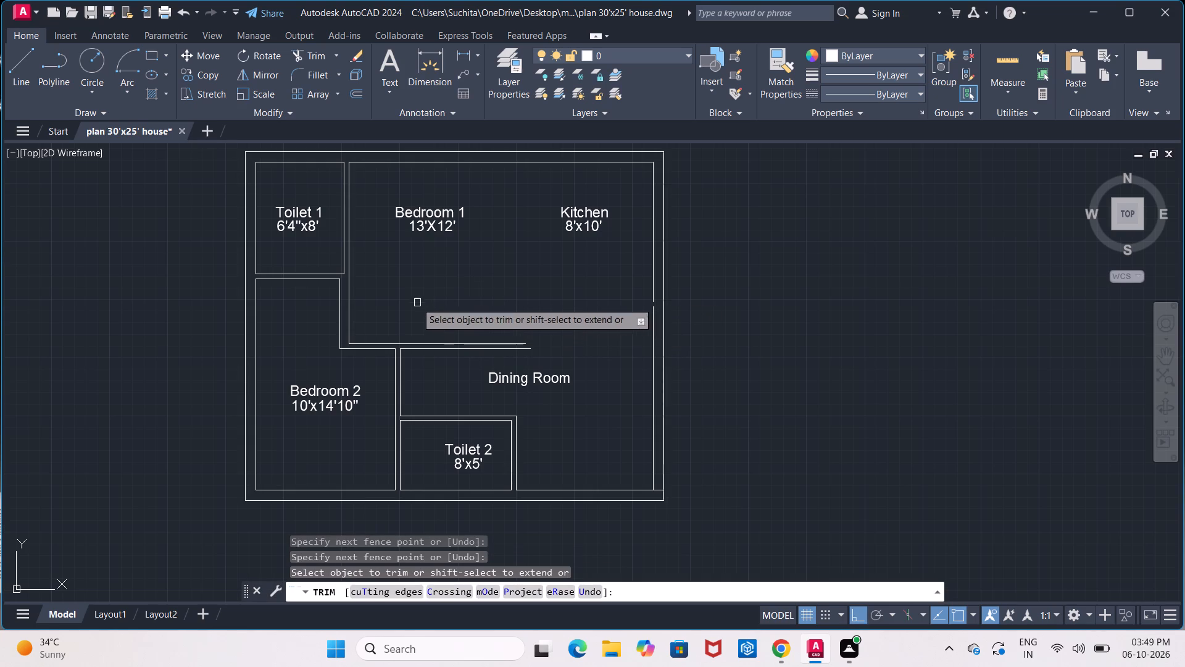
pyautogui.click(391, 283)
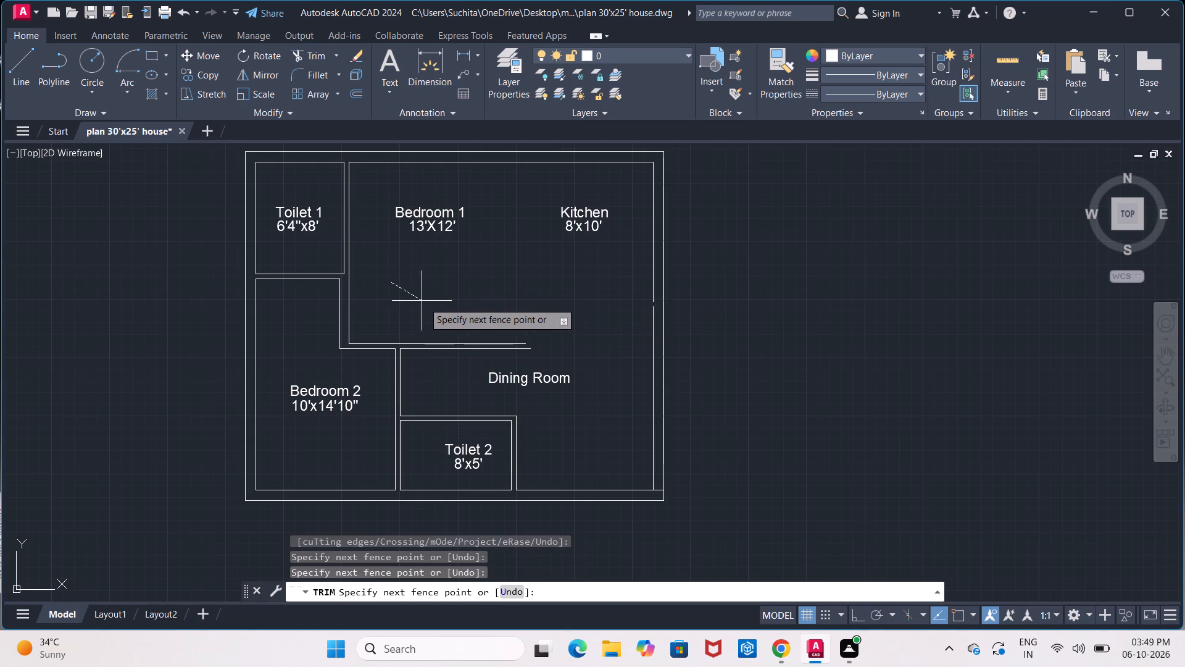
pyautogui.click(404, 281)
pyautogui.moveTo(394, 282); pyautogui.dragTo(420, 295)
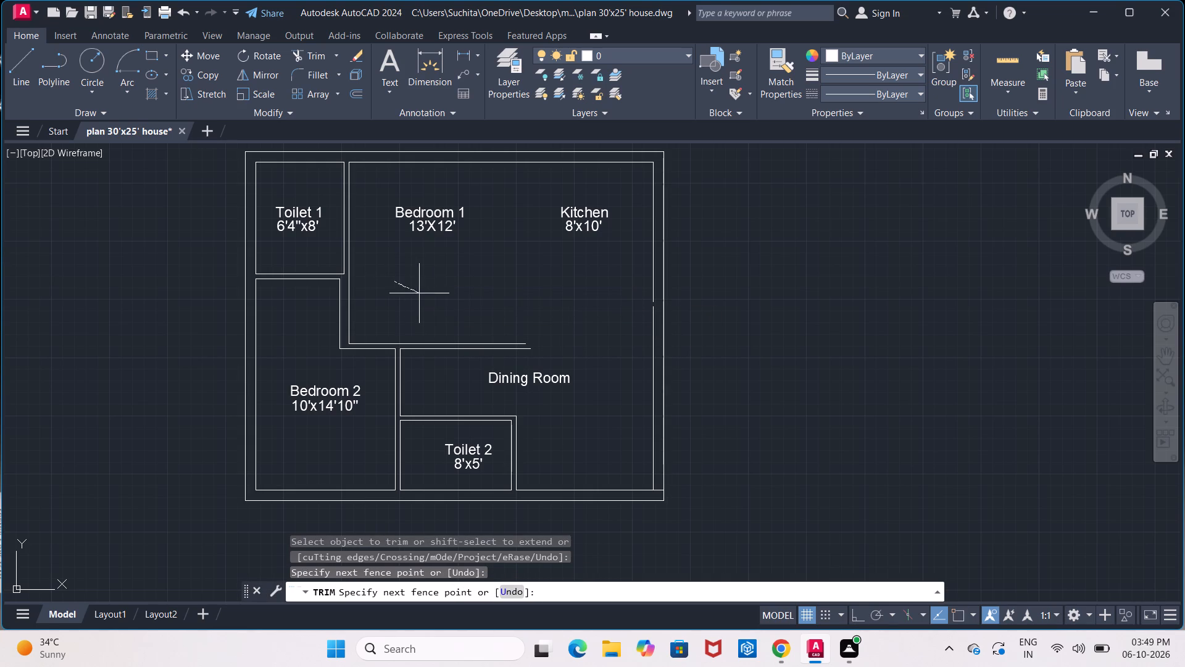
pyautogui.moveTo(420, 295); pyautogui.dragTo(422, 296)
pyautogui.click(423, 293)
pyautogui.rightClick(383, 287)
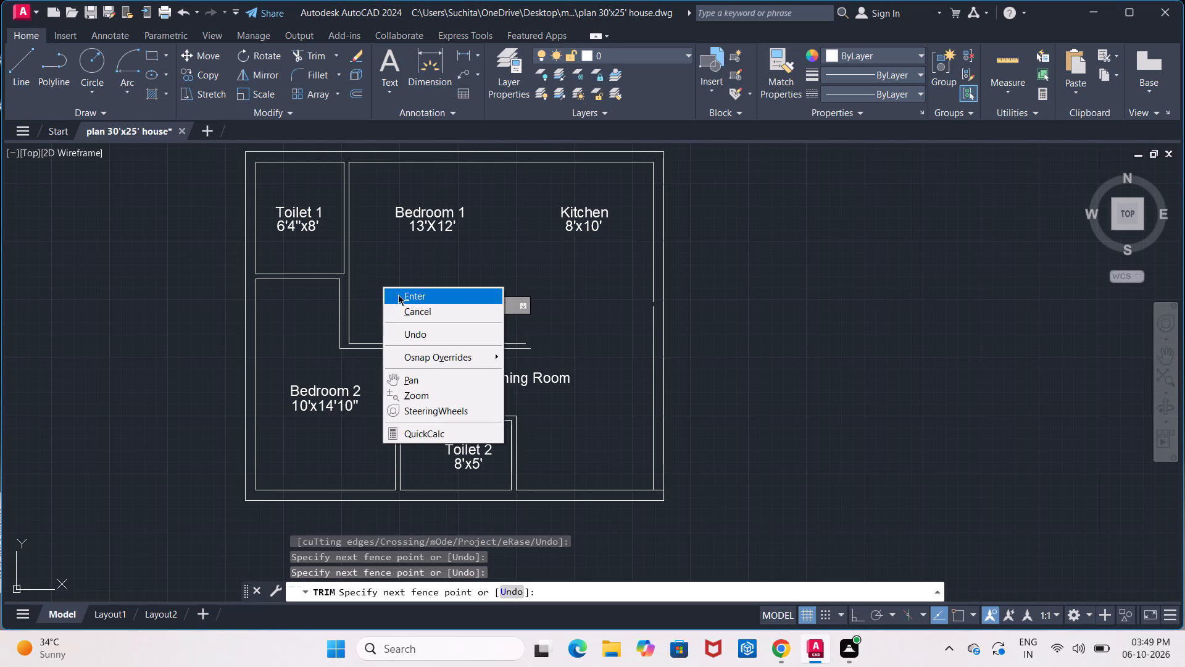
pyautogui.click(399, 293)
# Delete the walls between Bedroom 1 and the Dining Room, beside Bedroom 2, and along Toilet 2's upper side.
pyautogui.moveTo(404, 289); pyautogui.dragTo(457, 371)
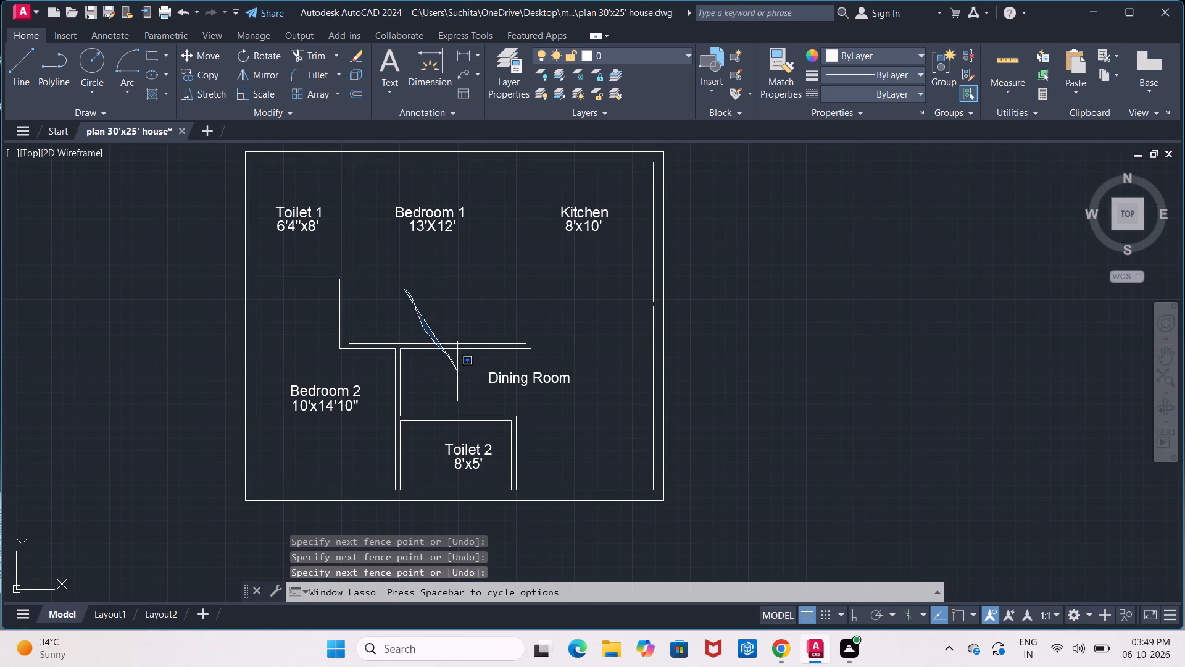
pyautogui.click(486, 316)
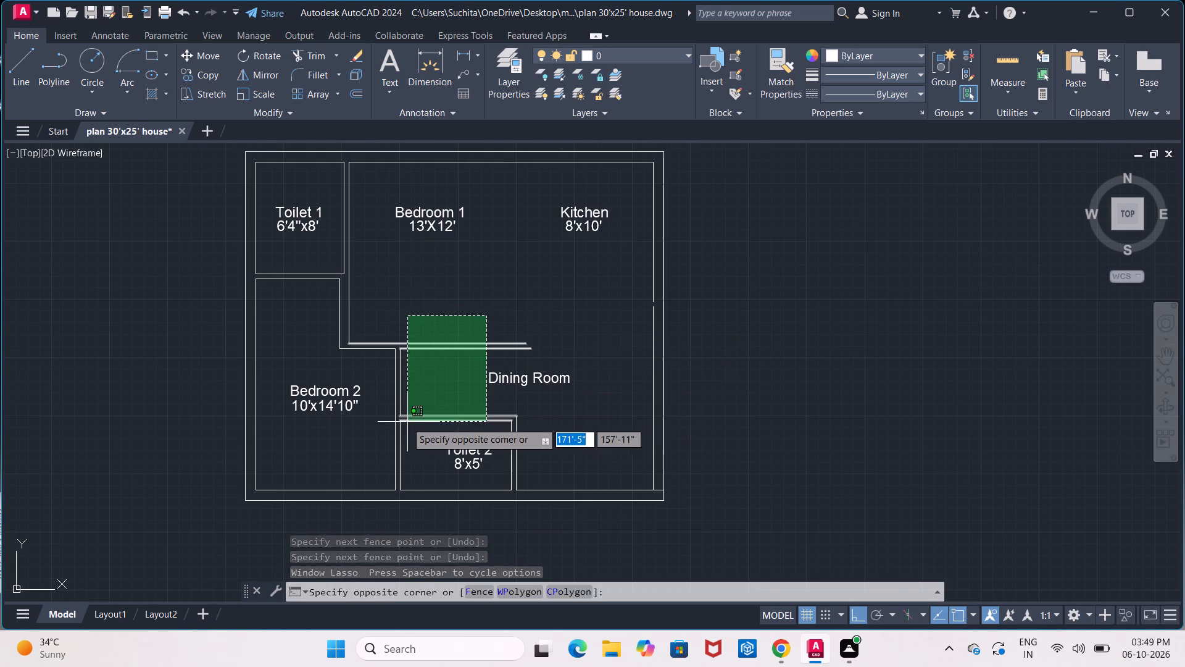
pyautogui.click(363, 434)
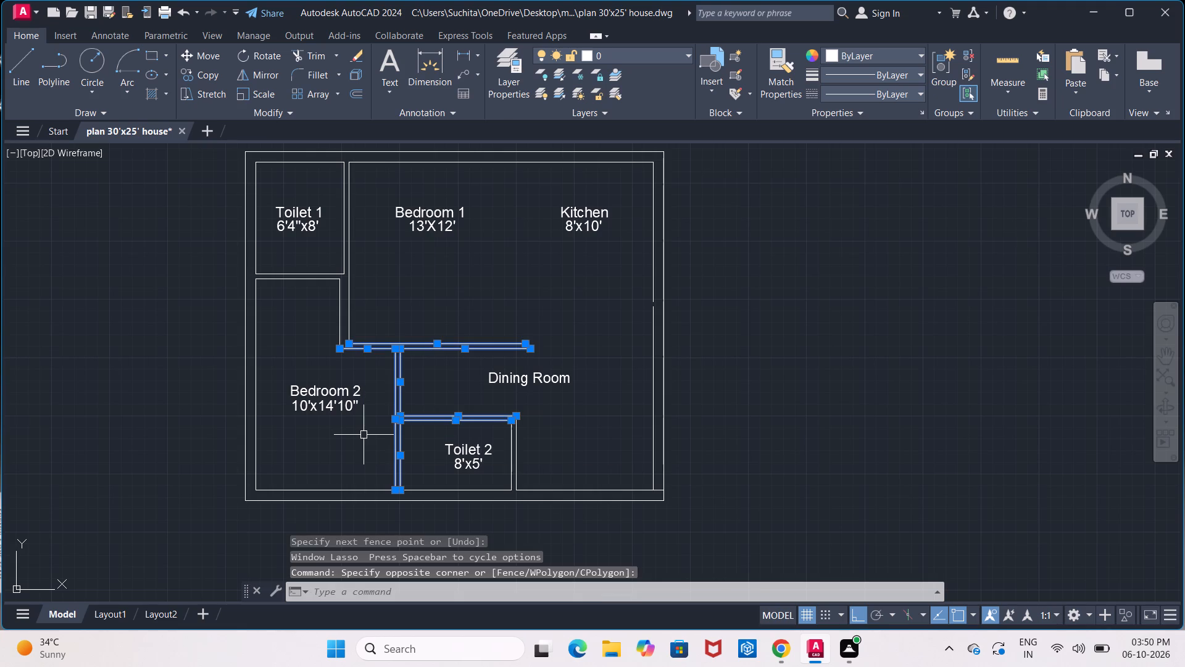
pyautogui.press('Delete')
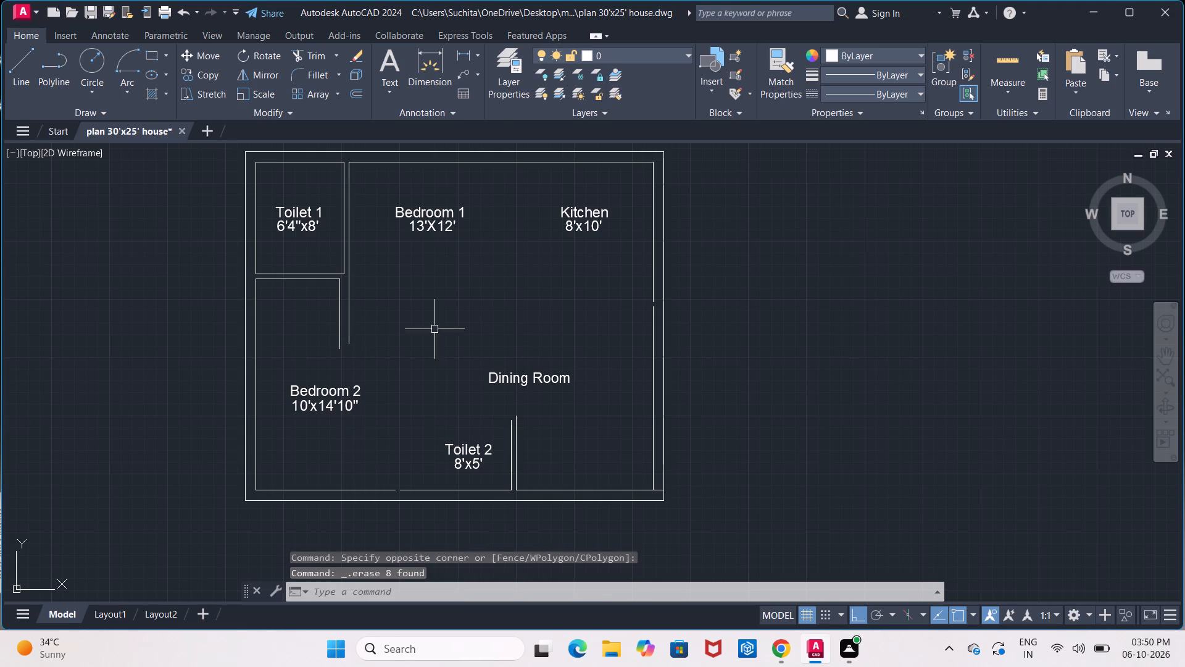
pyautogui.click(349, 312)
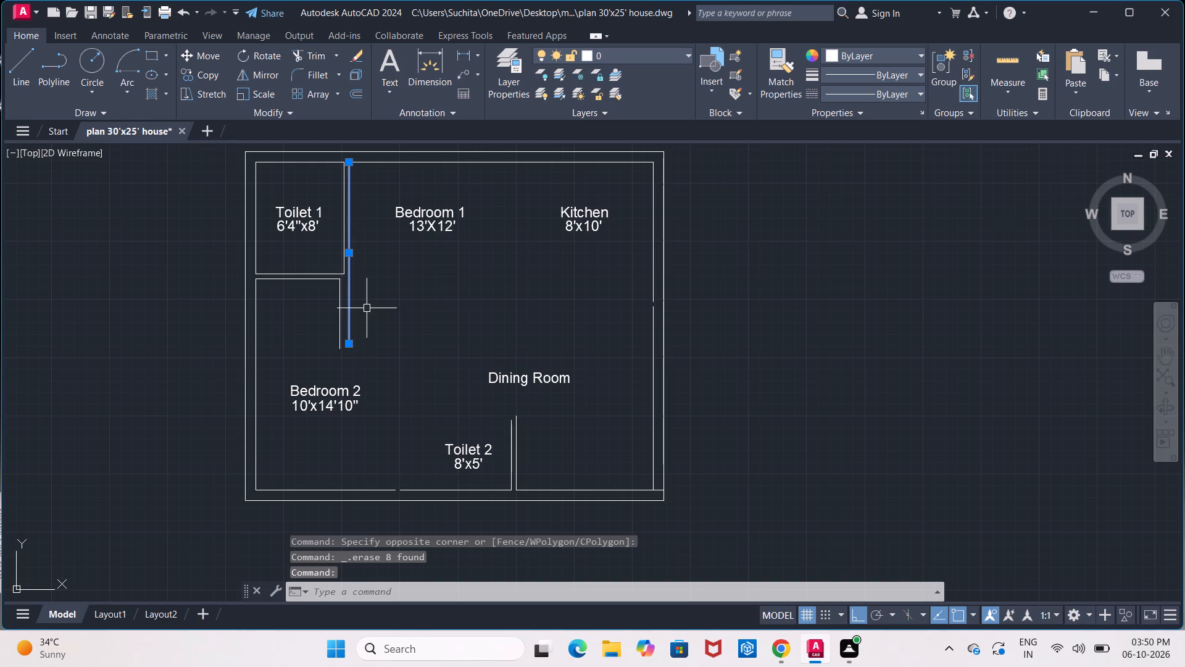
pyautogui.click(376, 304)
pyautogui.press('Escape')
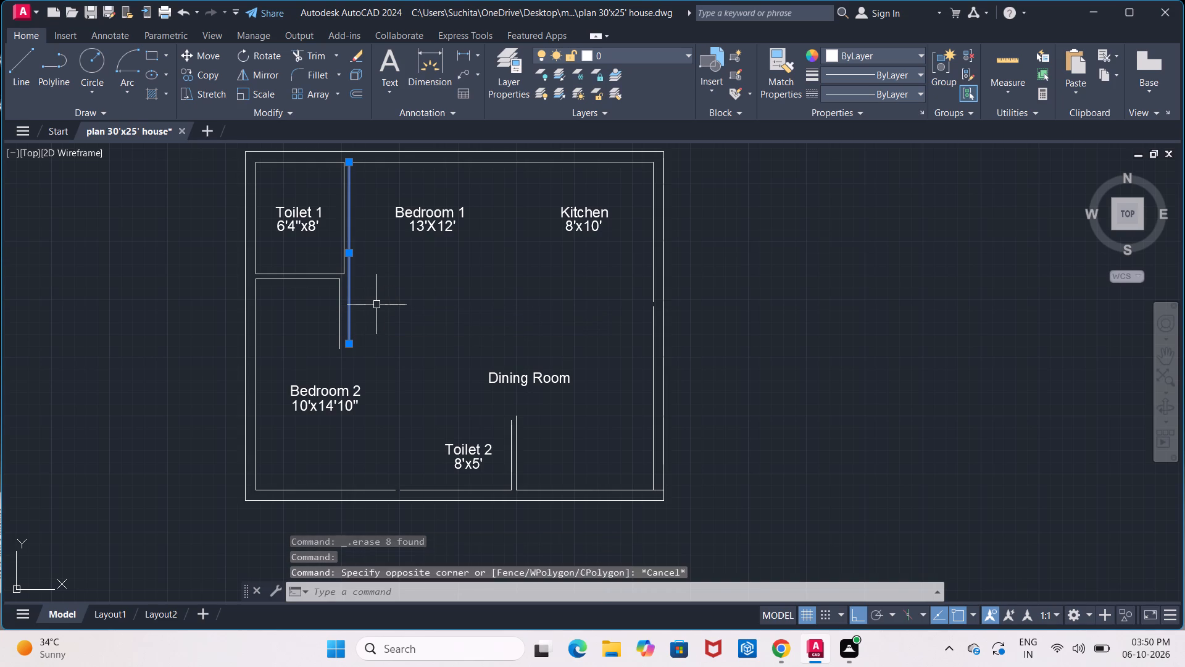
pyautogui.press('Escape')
# Delete the short vertical wall line running down from Toilet 1's lower wall on the Bedroom 2 side.
pyautogui.scroll(1, 364, 286)
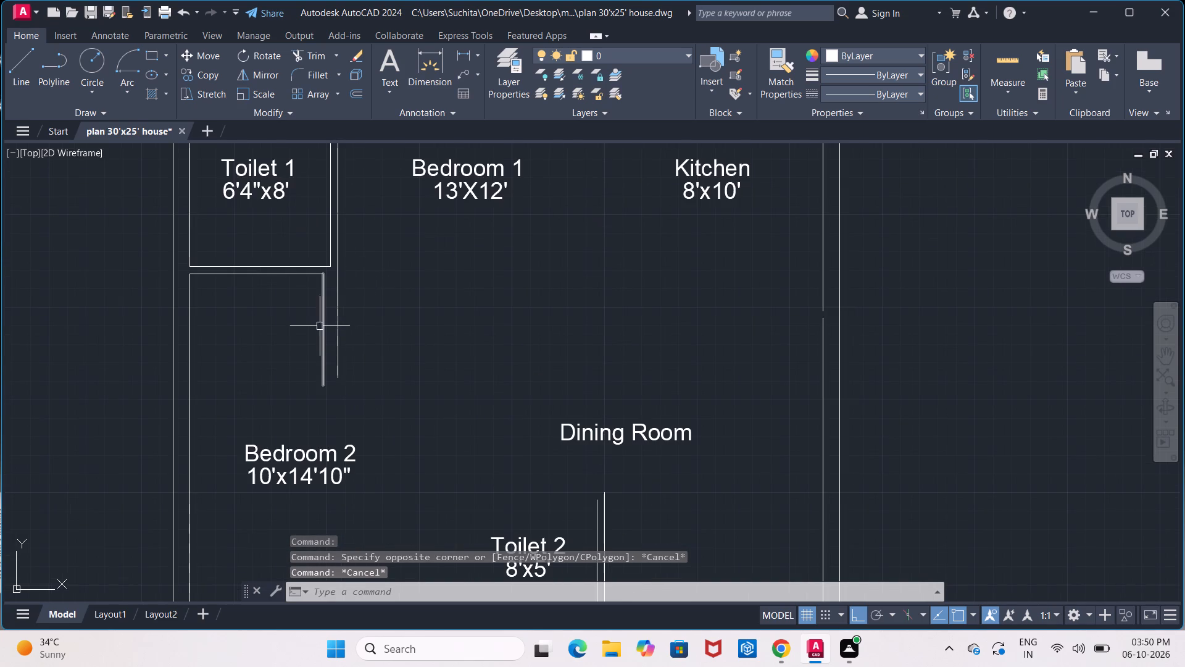
pyautogui.click(322, 381)
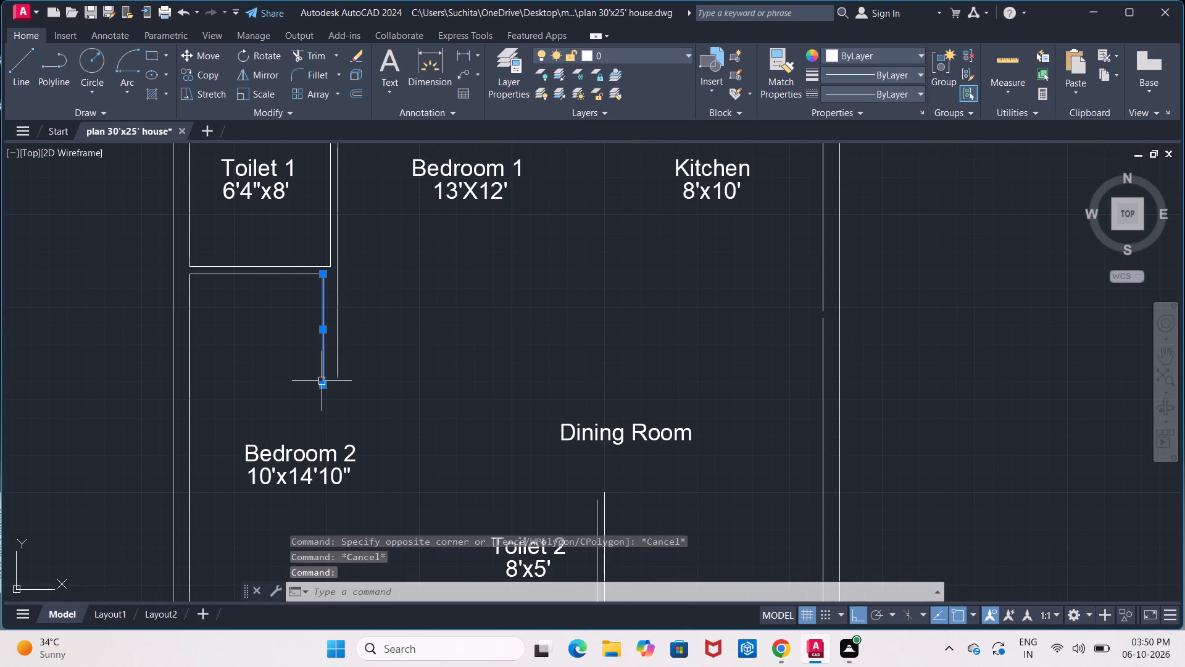
pyautogui.press('Delete')
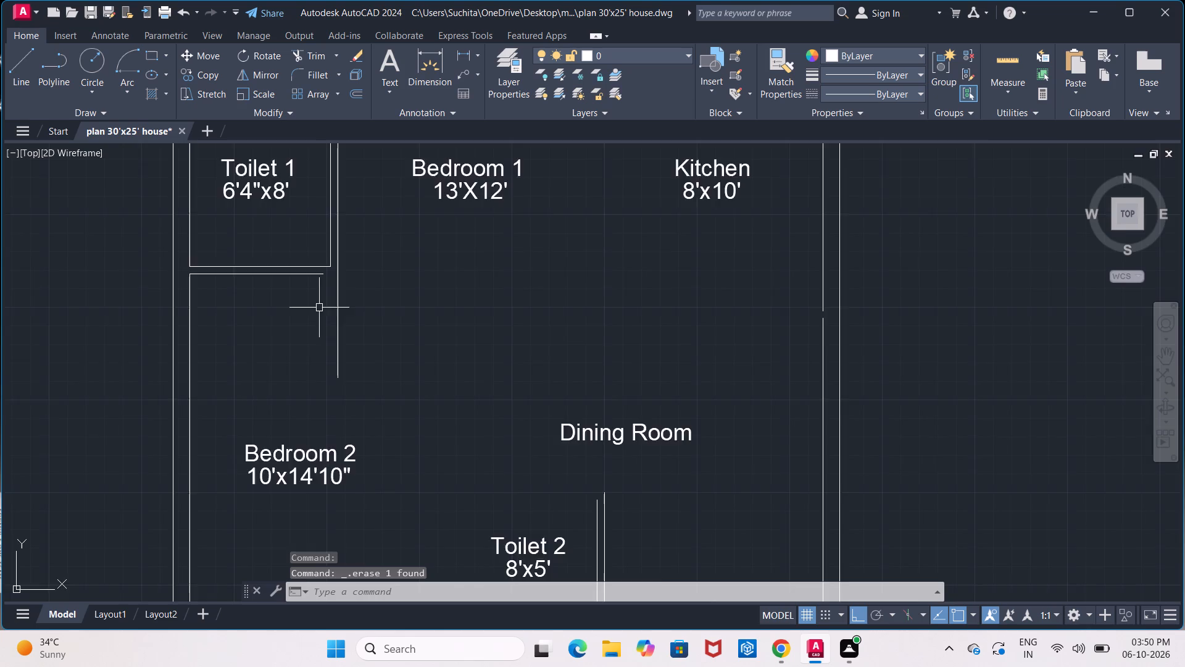
# Stretch the outer line of Toilet 1's lower wall horizontally past the vertical wall line beside Bedroom 1.
pyautogui.scroll(2, 319, 308)
pyautogui.moveTo(320, 308); pyautogui.dragTo(321, 398, button='middle')
pyautogui.click(301, 312)
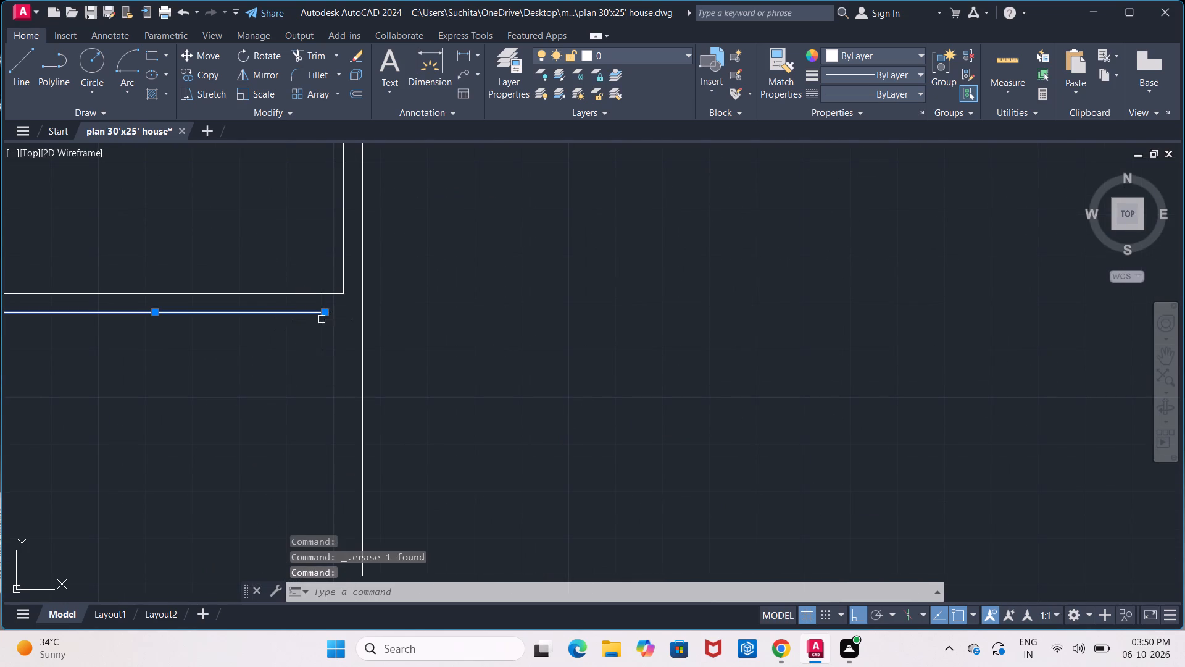
pyautogui.click(328, 312)
pyautogui.moveTo(326, 313); pyautogui.dragTo(338, 314)
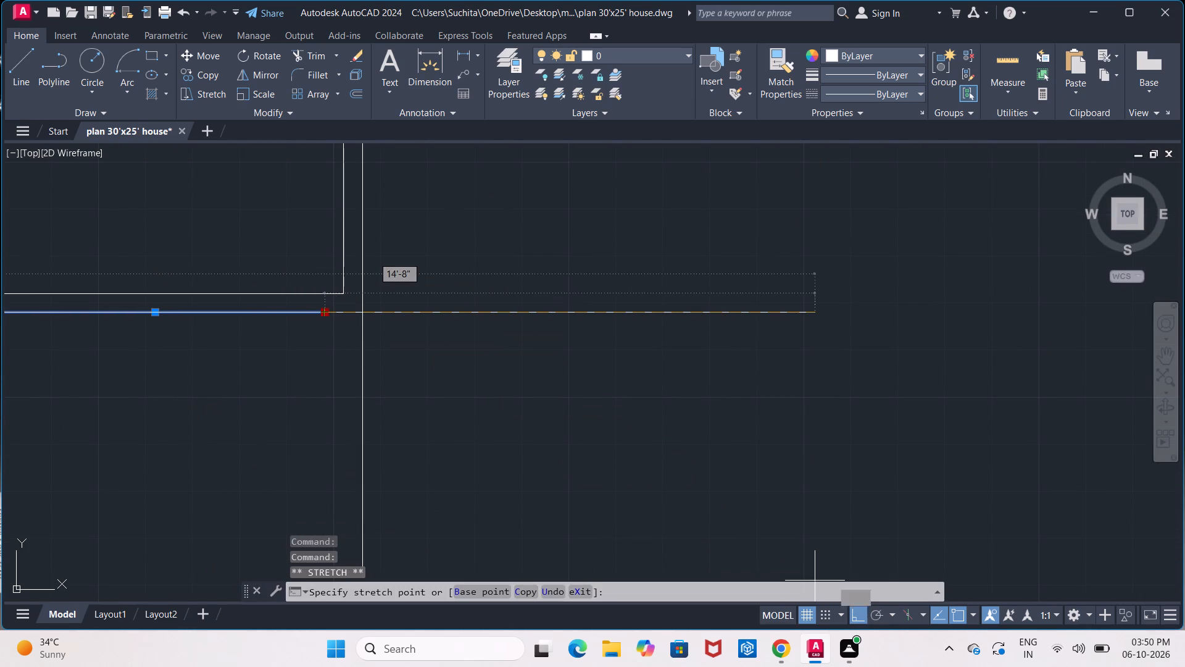
pyautogui.click(761, 480)
pyautogui.press('Escape')
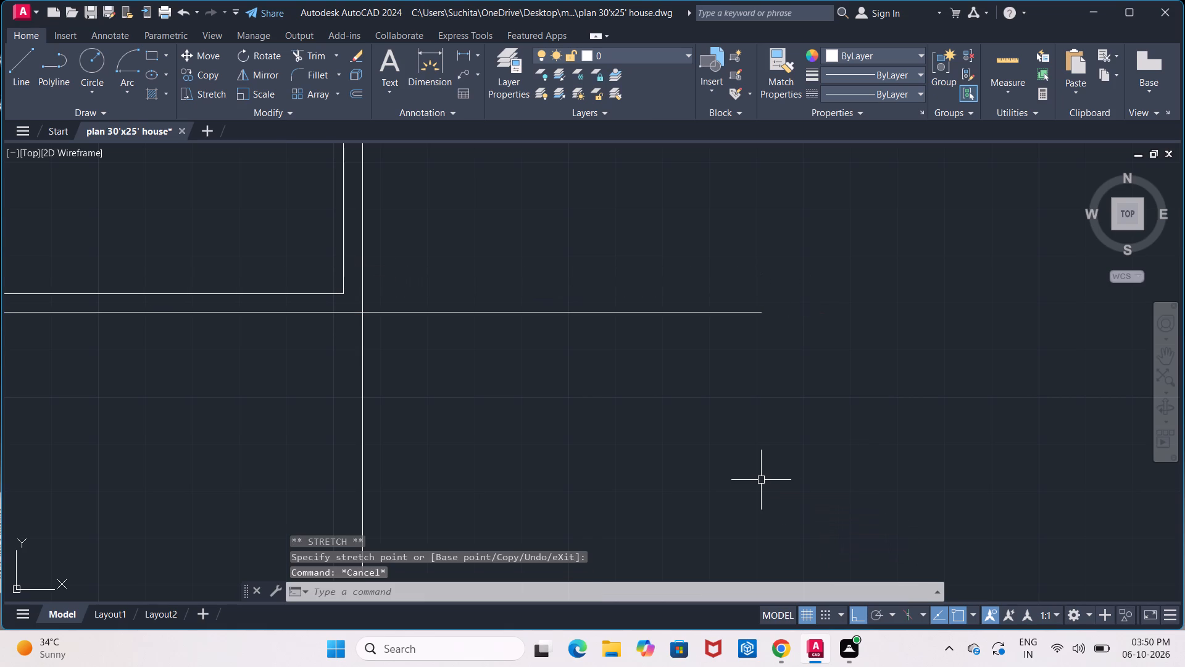
# Trim the overhanging horizontal and vertical lines at Toilet 1's outer lower corner to leave a clean wall corner.
pyautogui.write('tr')
pyautogui.press('Return')
pyautogui.press('Return')
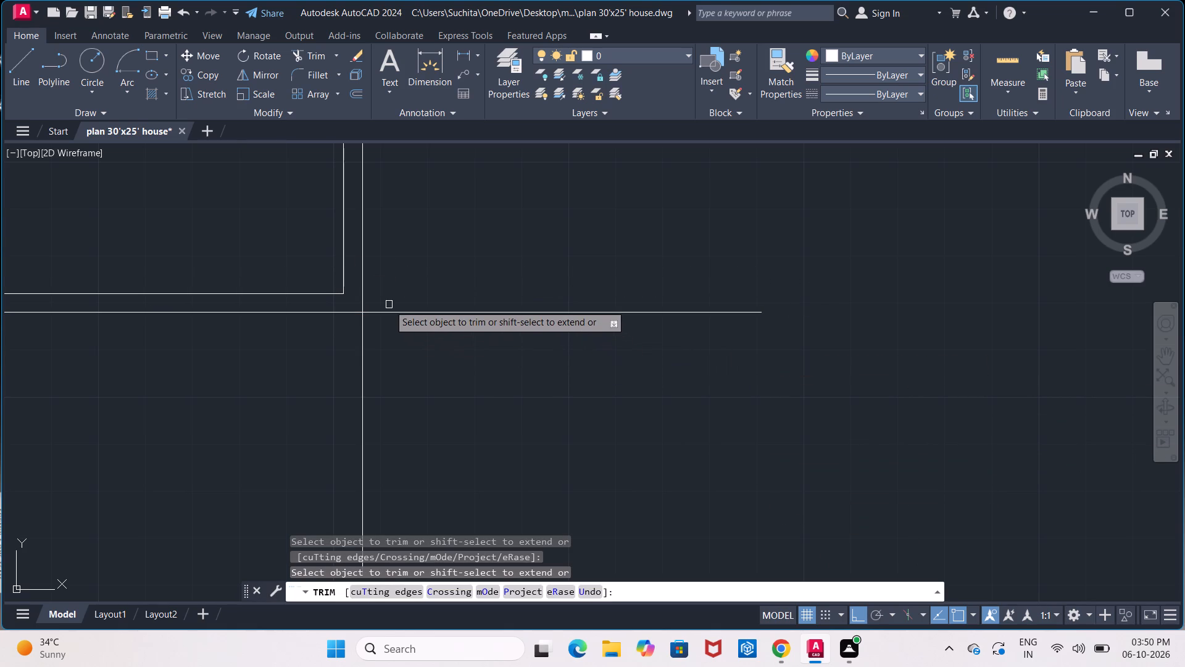
pyautogui.click(373, 311)
pyautogui.click(362, 332)
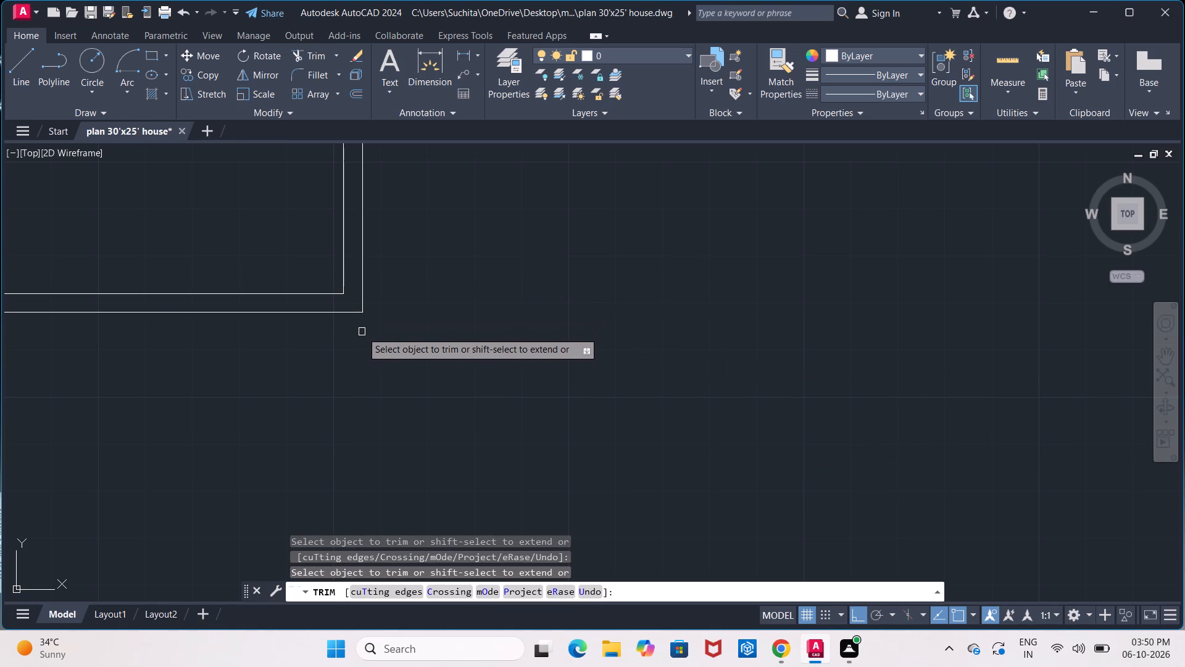
pyautogui.scroll(-3, 376, 333)
pyautogui.scroll(1, 404, 323)
pyautogui.moveTo(402, 317); pyautogui.dragTo(449, 338, button='middle')
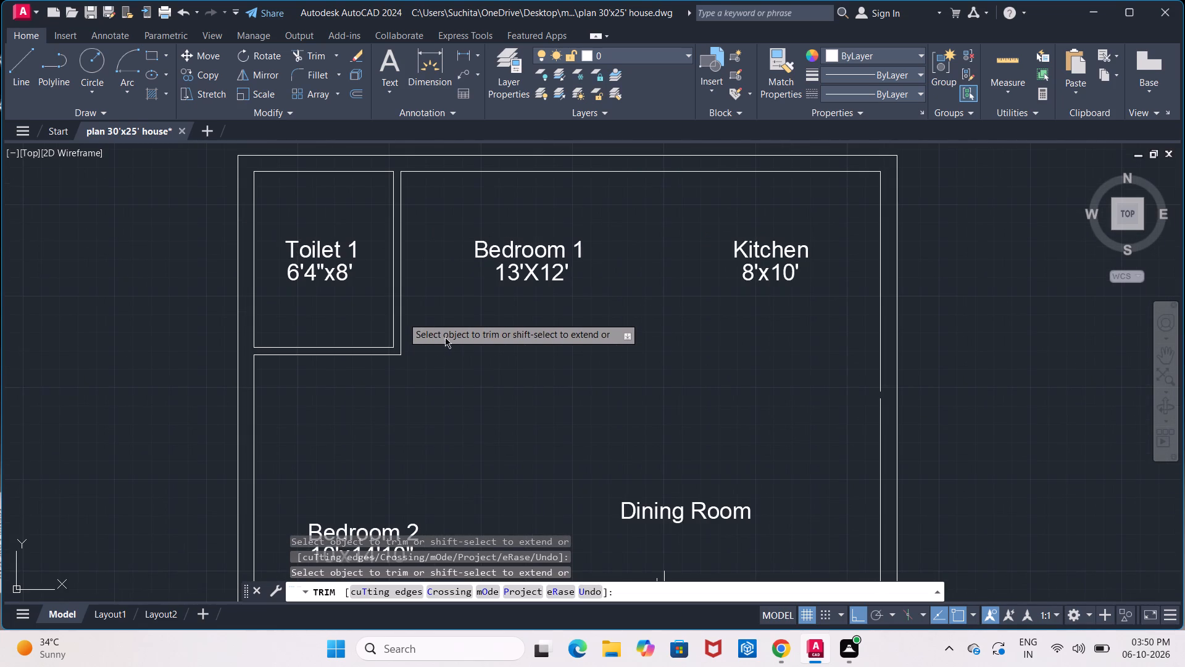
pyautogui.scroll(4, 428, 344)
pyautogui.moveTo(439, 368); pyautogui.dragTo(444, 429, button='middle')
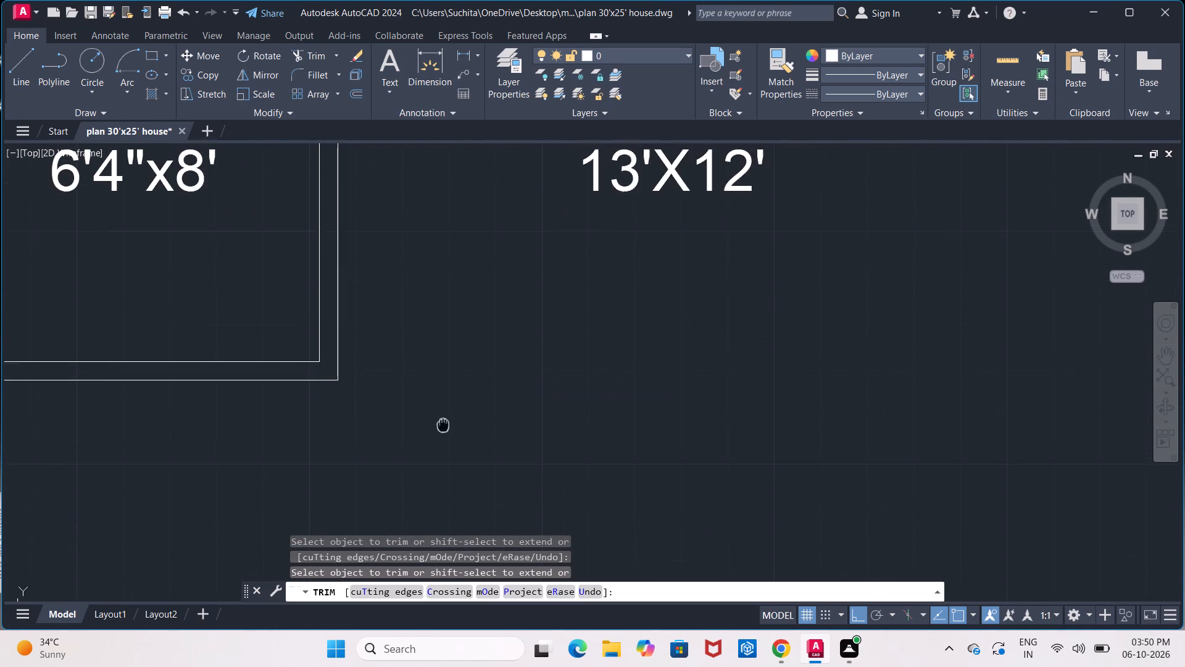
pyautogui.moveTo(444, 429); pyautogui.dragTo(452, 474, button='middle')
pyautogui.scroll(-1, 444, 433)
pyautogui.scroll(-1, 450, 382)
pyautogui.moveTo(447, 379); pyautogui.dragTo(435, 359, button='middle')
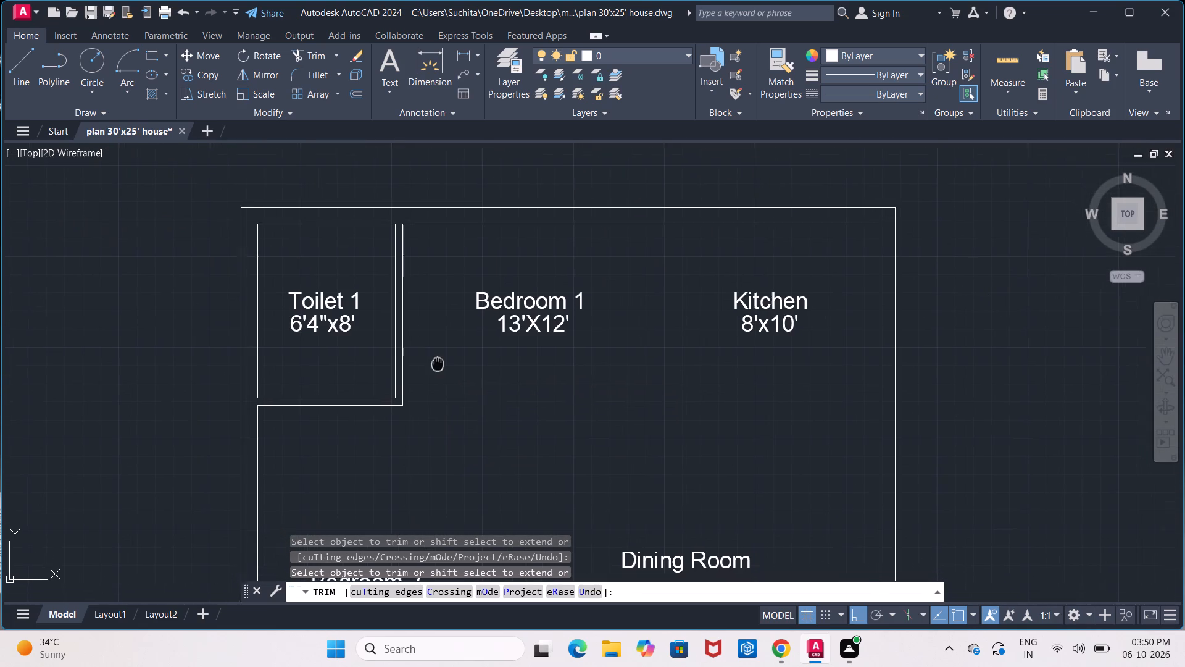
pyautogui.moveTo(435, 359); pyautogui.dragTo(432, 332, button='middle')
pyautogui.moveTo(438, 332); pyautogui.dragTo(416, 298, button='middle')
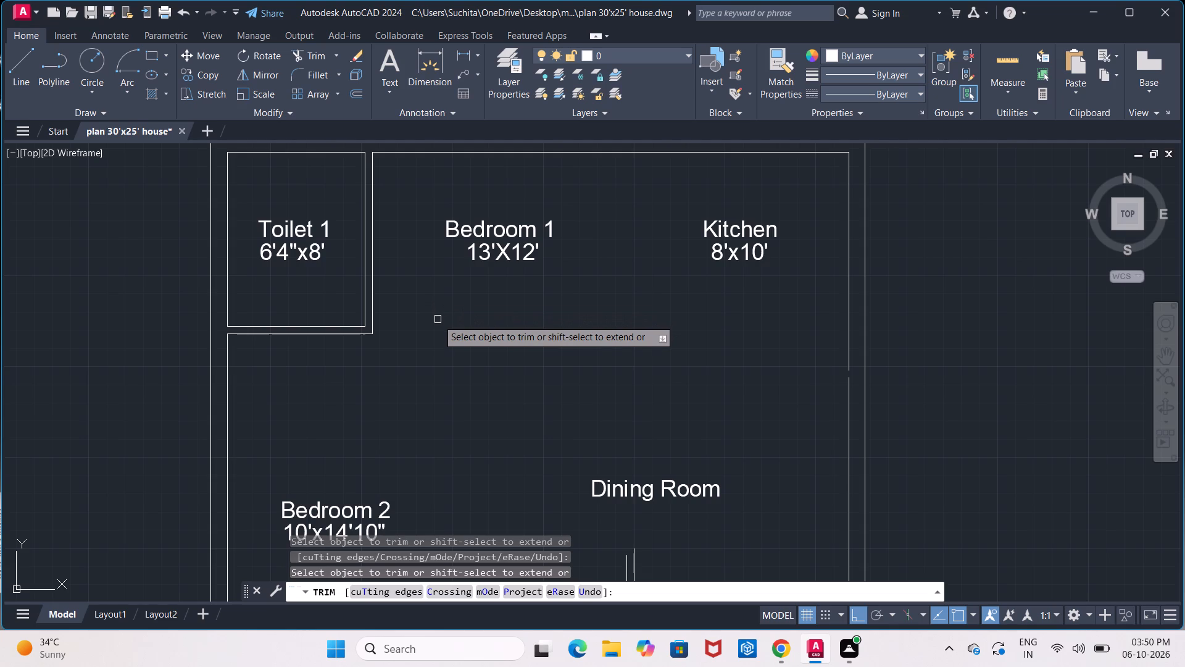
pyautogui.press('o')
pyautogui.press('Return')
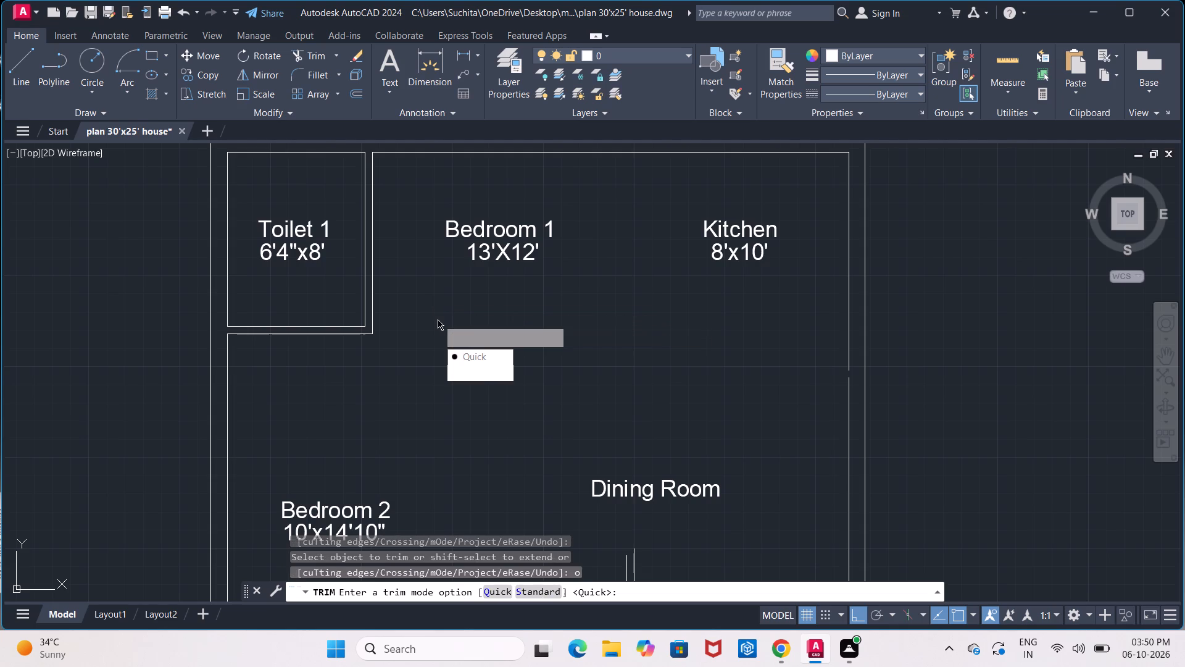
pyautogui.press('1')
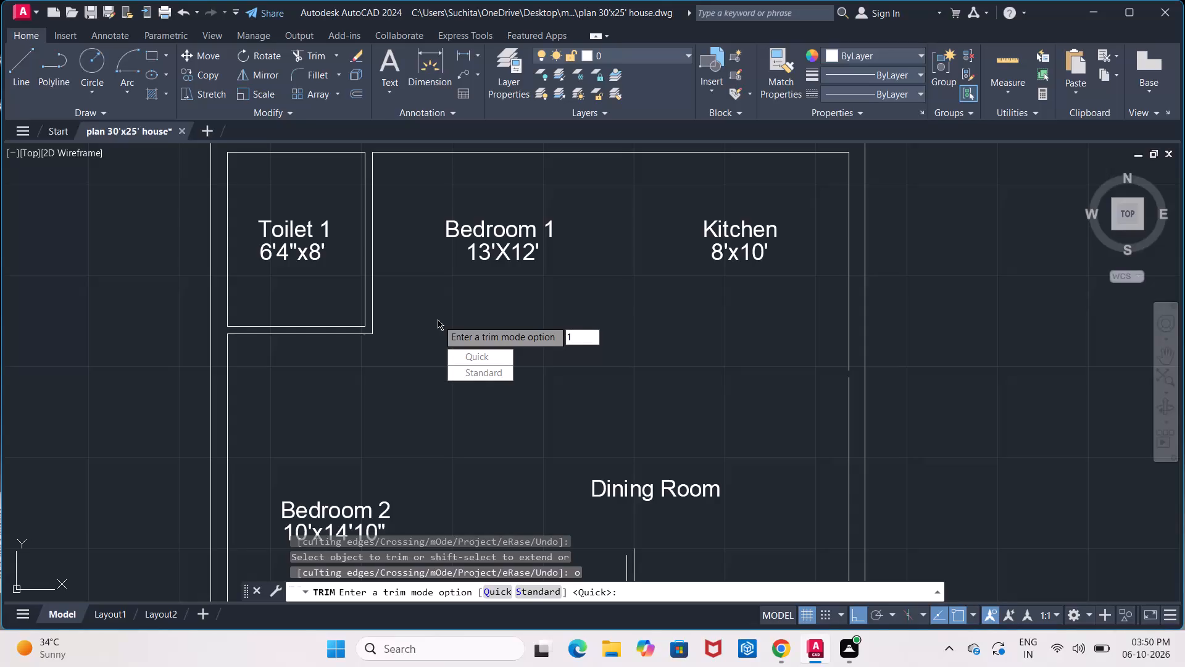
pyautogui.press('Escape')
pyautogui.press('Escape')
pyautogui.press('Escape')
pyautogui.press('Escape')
# Offset the Bedroom 1 side line of Toilet 1's vertical wall by 13' towards the Kitchen.
pyautogui.press('o')
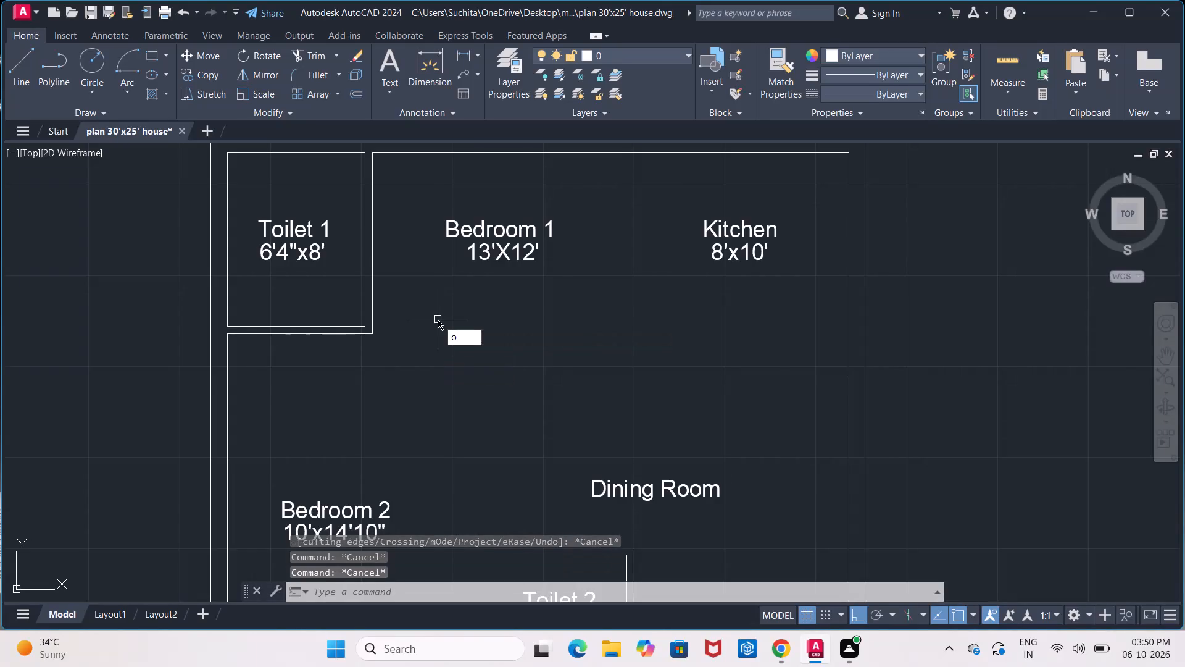
pyautogui.press('Return')
pyautogui.write('13')
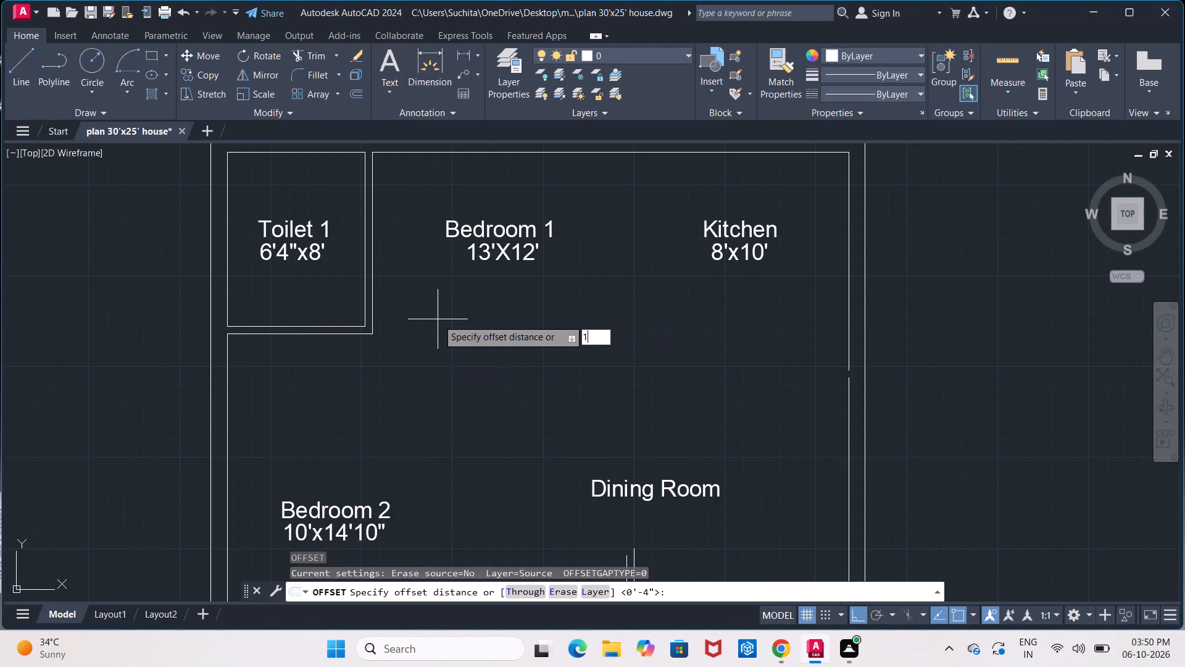
pyautogui.press("'")
pyautogui.press('Return')
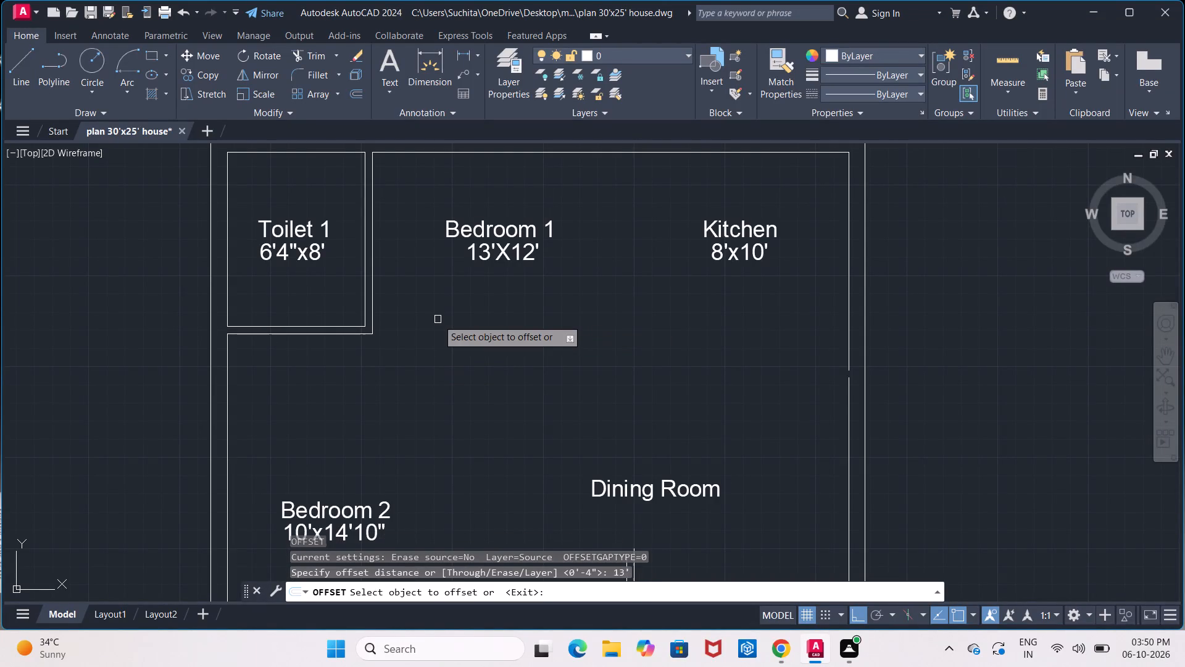
pyautogui.click(372, 243)
pyautogui.click(430, 244)
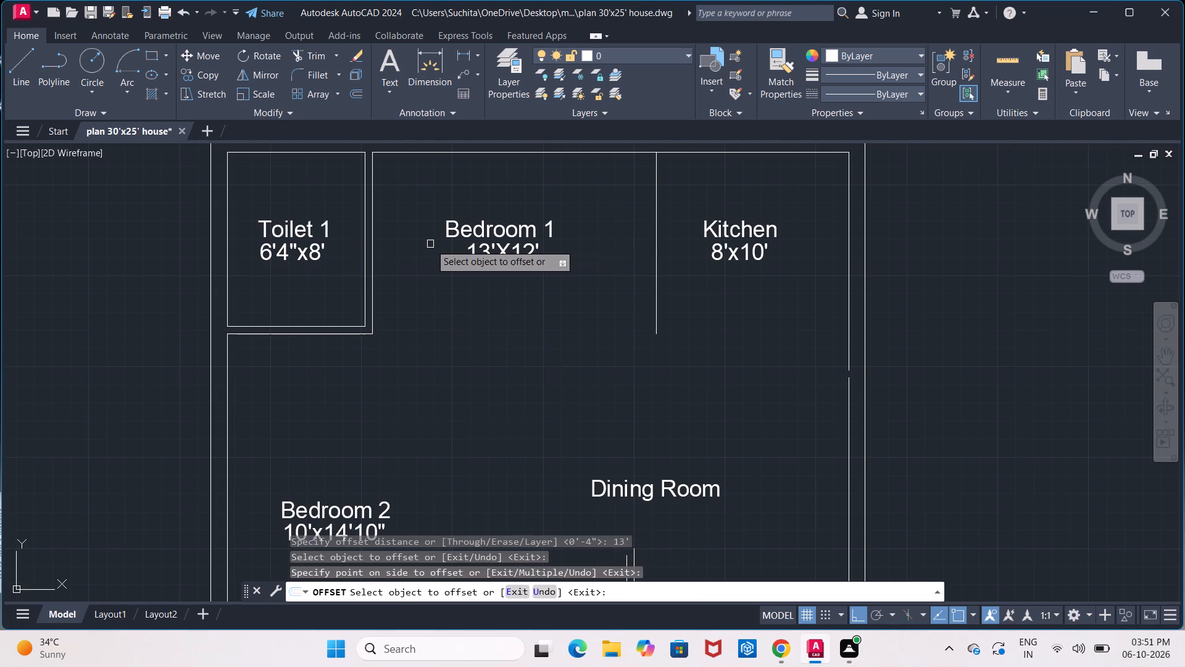
pyautogui.press('Return')
# Offset the new vertical line between Bedroom 1 and the Kitchen by 4" towards the Kitchen to give the wall its thickness.
pyautogui.press('Return')
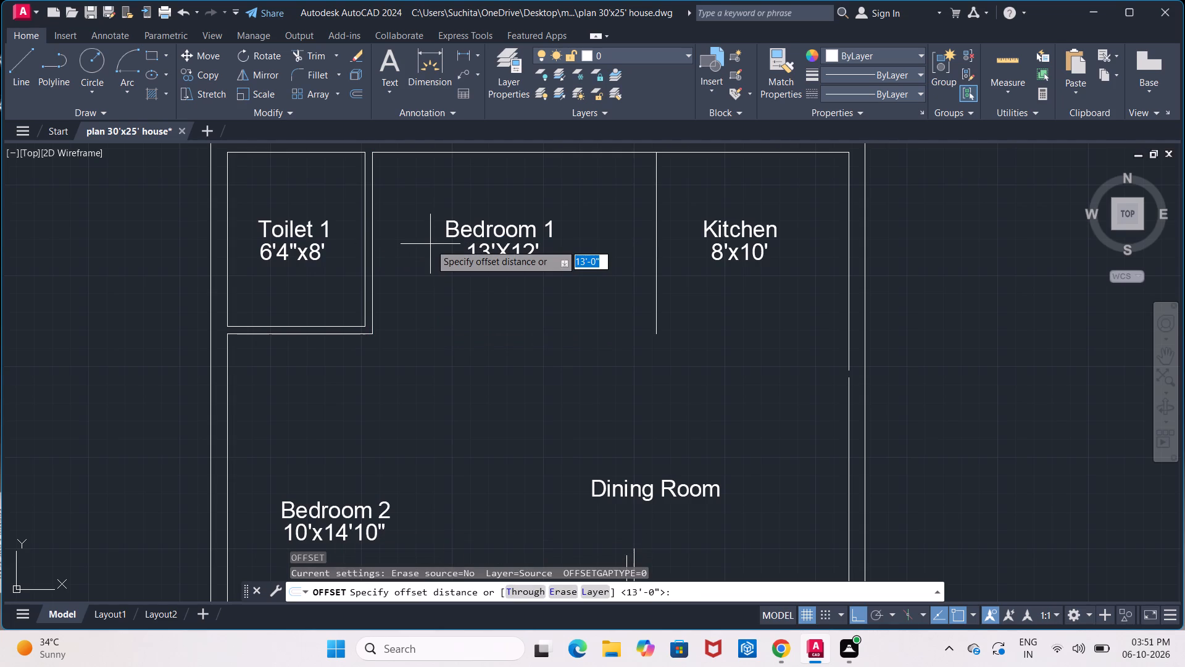
pyautogui.write('4"')
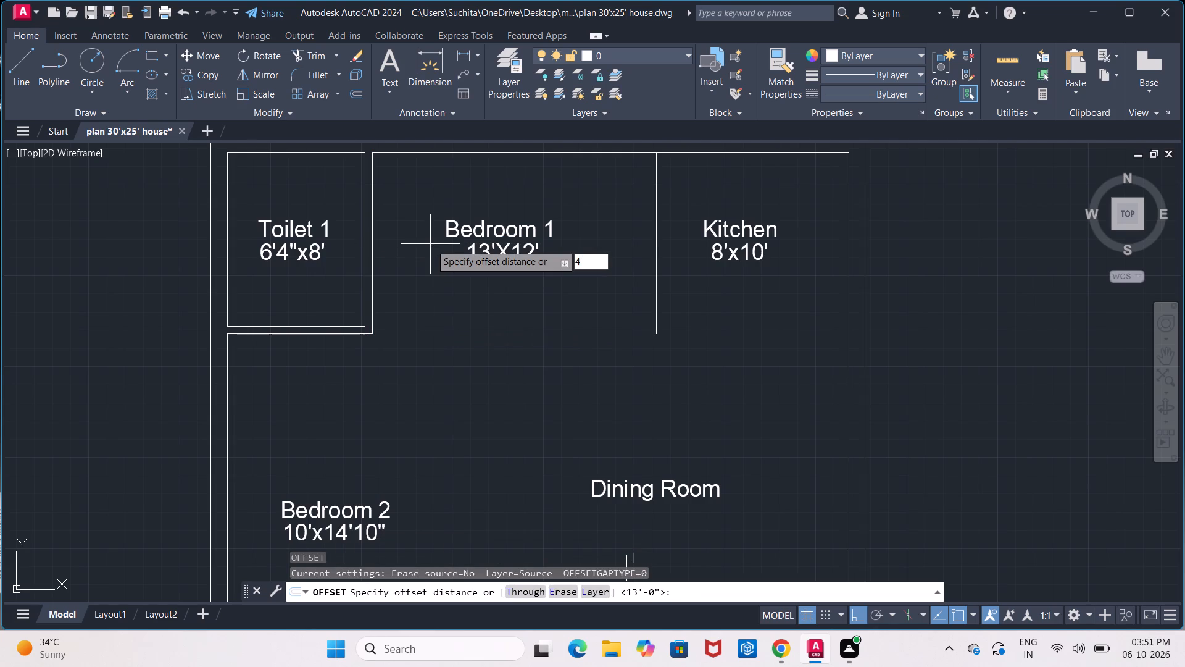
pyautogui.press('Return')
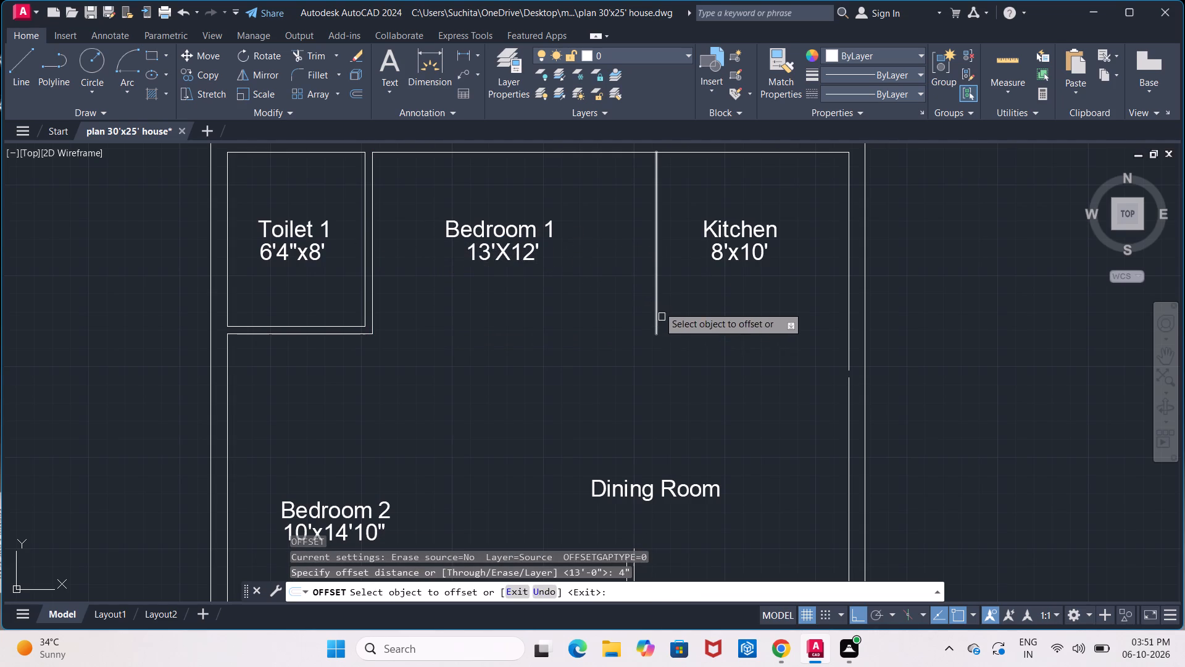
pyautogui.click(658, 267)
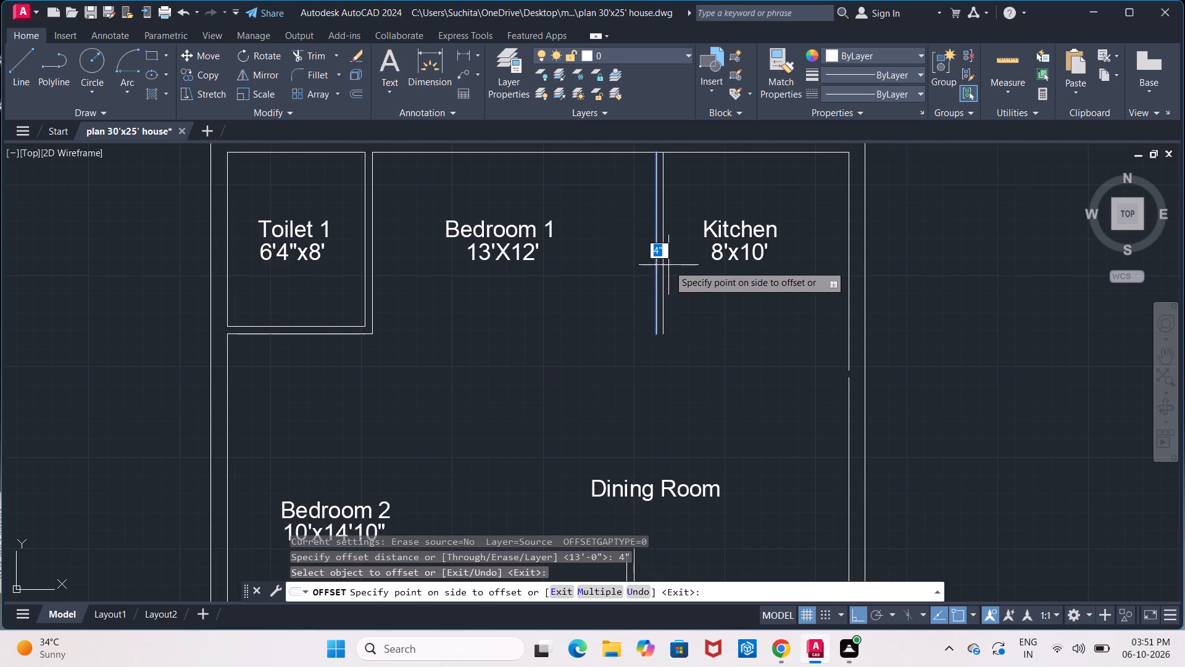
pyautogui.click(668, 265)
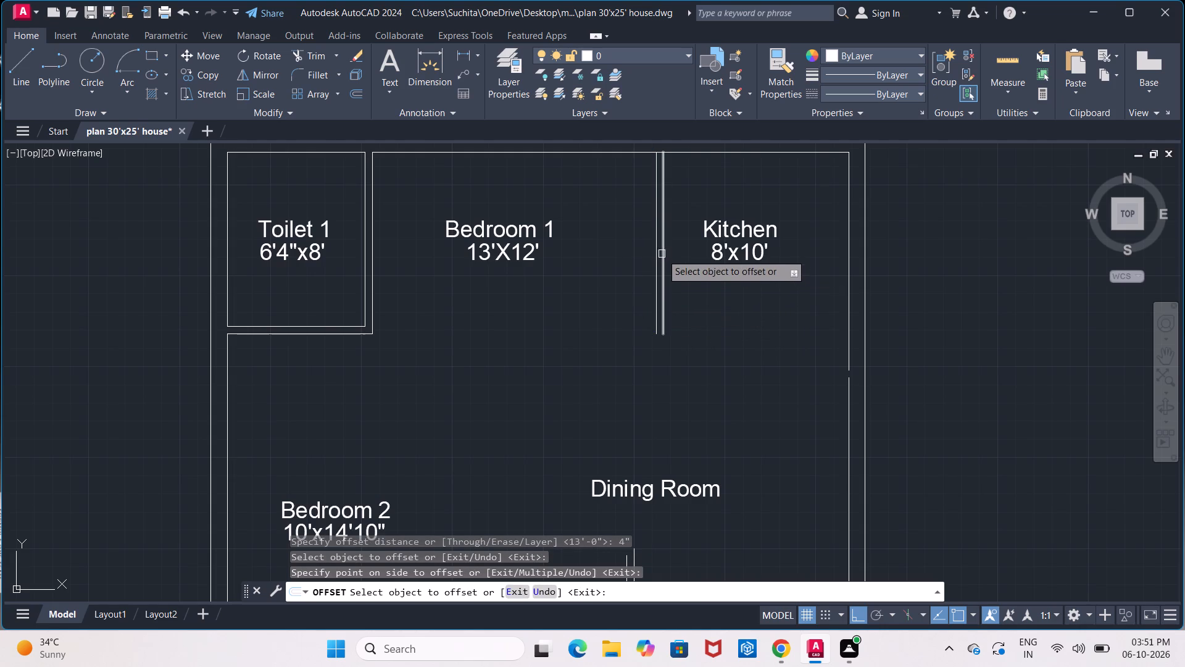
pyautogui.press('Return')
# Offset the inner line of Bedroom 1's upper wall 12' down into the plan to mark the room's lower side.
pyautogui.press('Return')
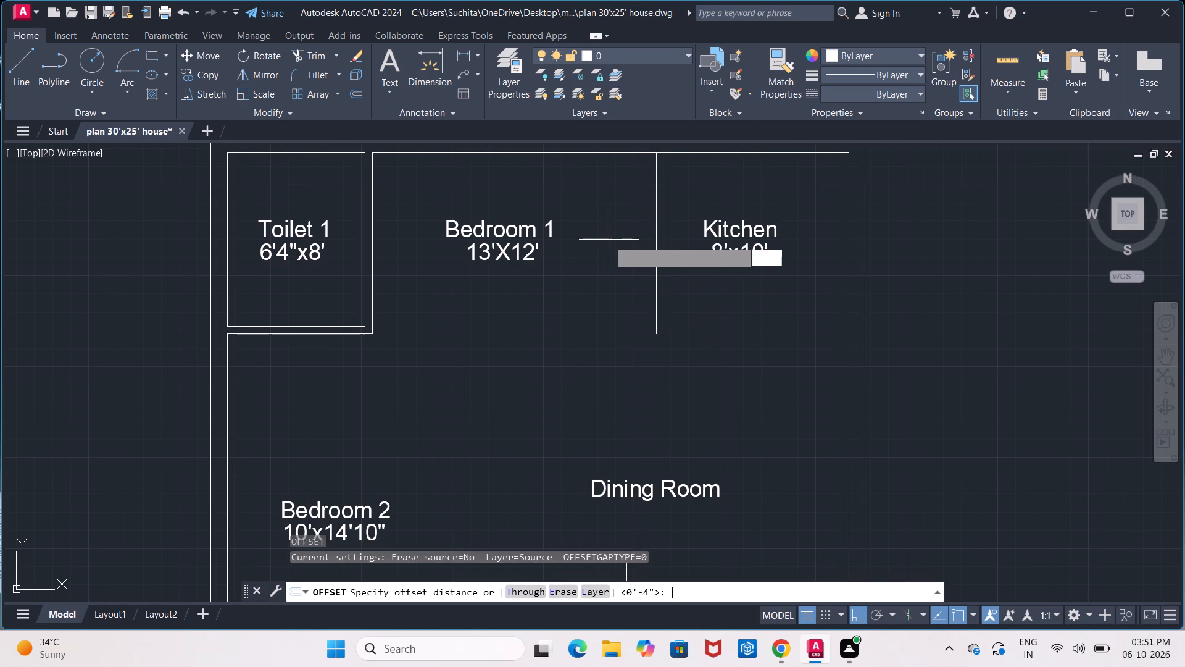
pyautogui.write('12')
pyautogui.press("'")
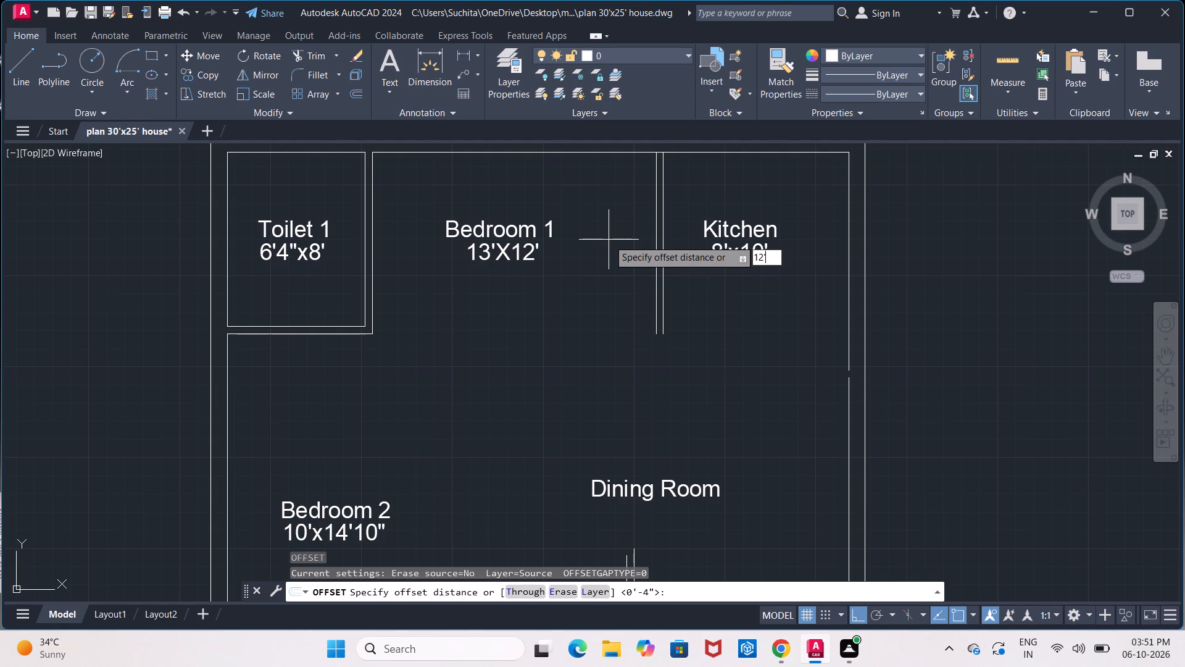
pyautogui.press('Return')
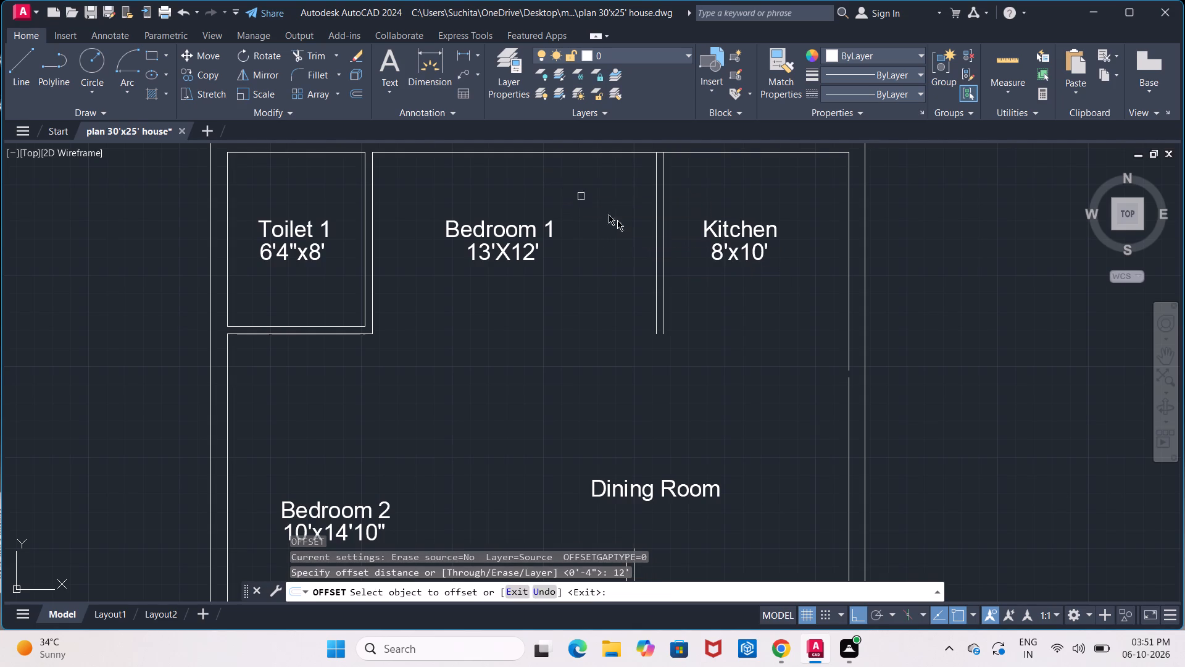
pyautogui.click(475, 150)
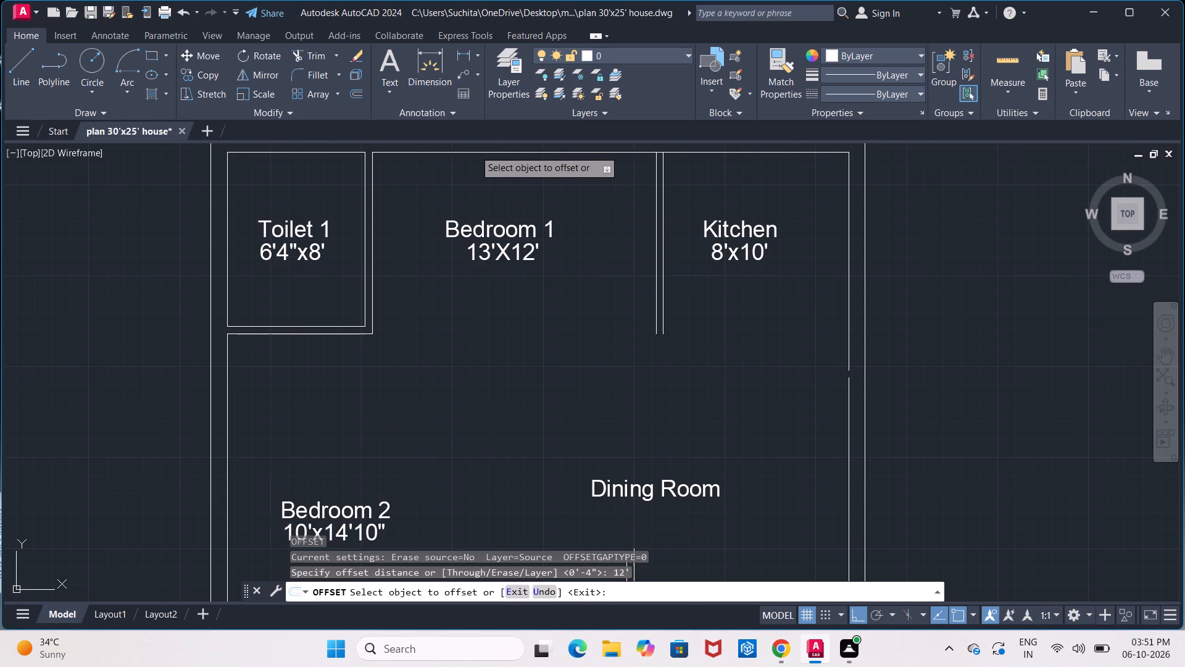
pyautogui.click(495, 310)
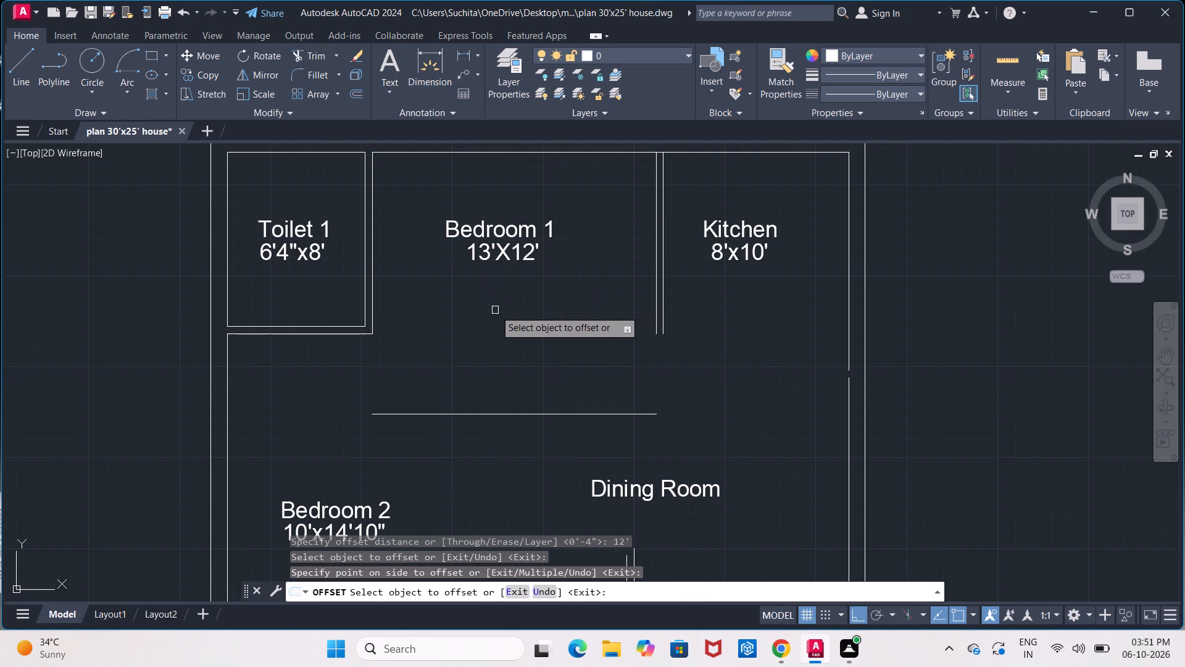
pyautogui.press('Return')
# Offset Bedroom 1's lower wall line by 4" downward, away from the room, to form the wall's second face.
pyautogui.press('Return')
pyautogui.press('4')
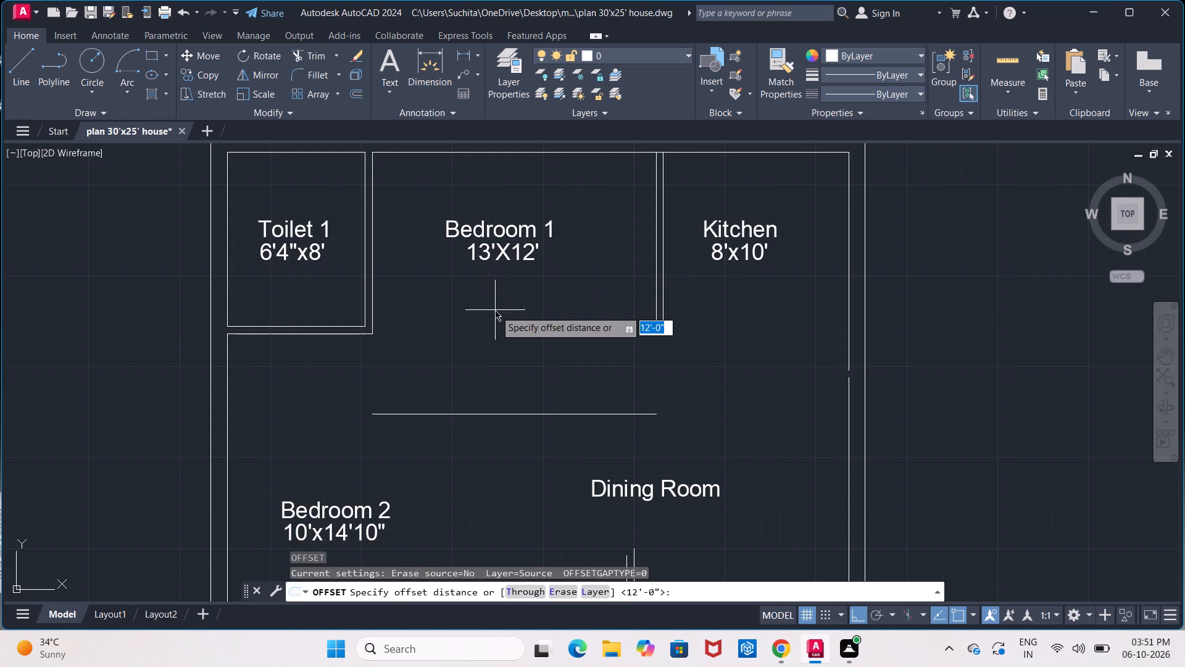
pyautogui.hotkey('shift', '"')
pyautogui.press('Return')
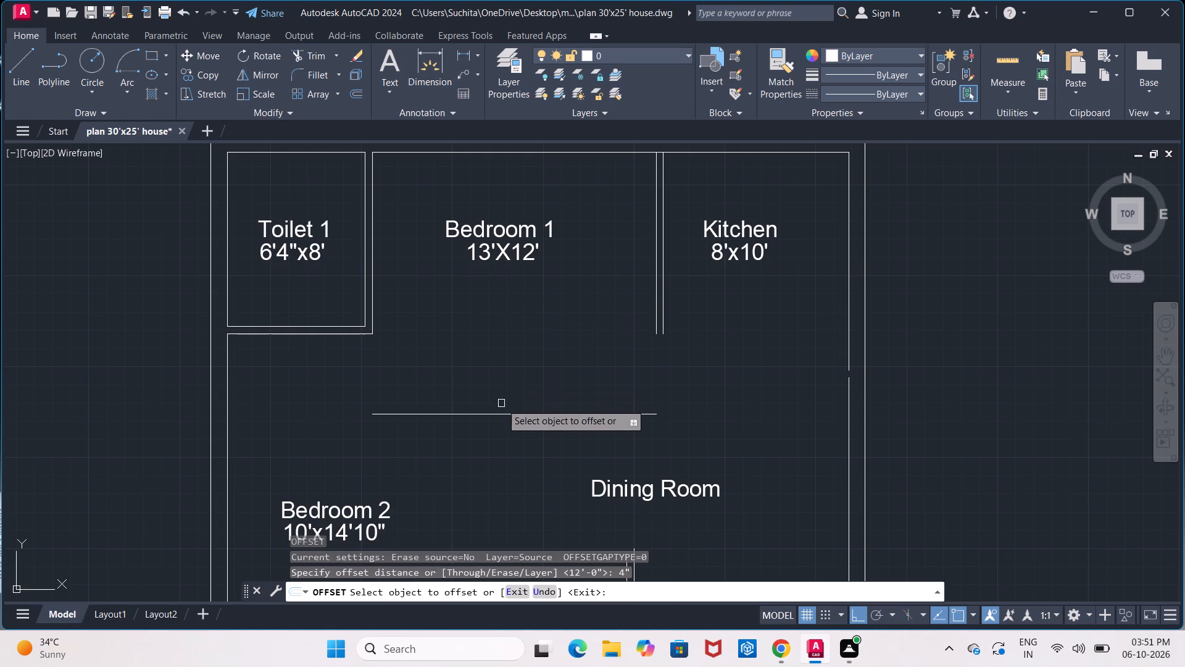
pyautogui.click(501, 411)
pyautogui.click(502, 440)
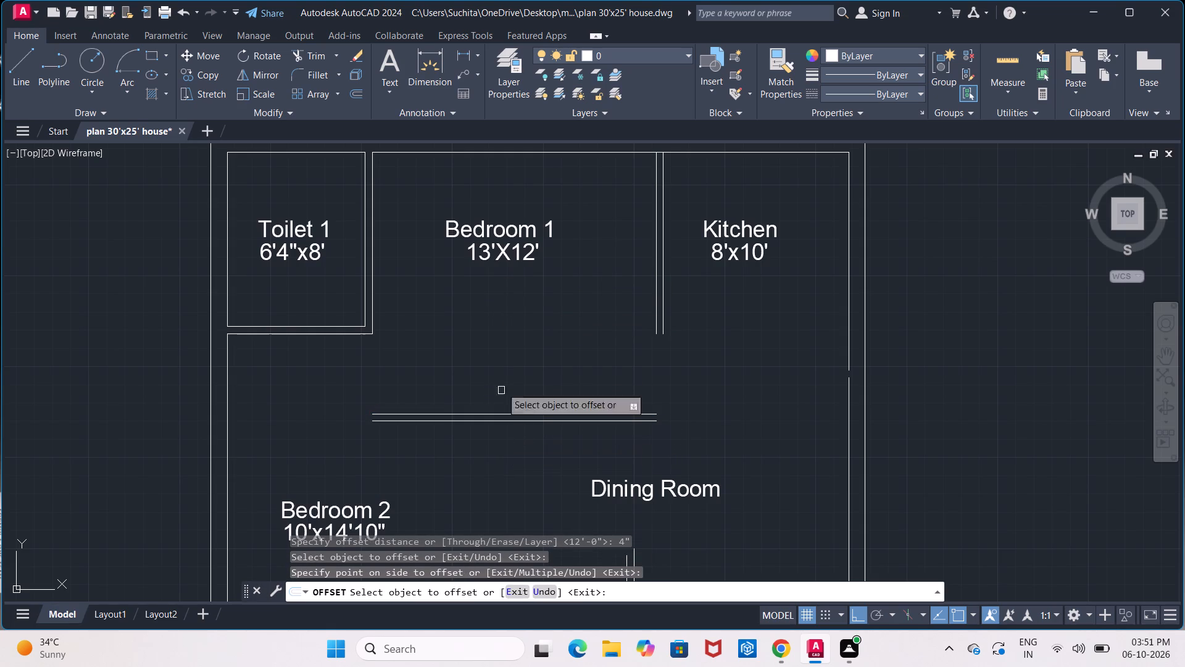
pyautogui.moveTo(491, 355); pyautogui.dragTo(463, 350, button='middle')
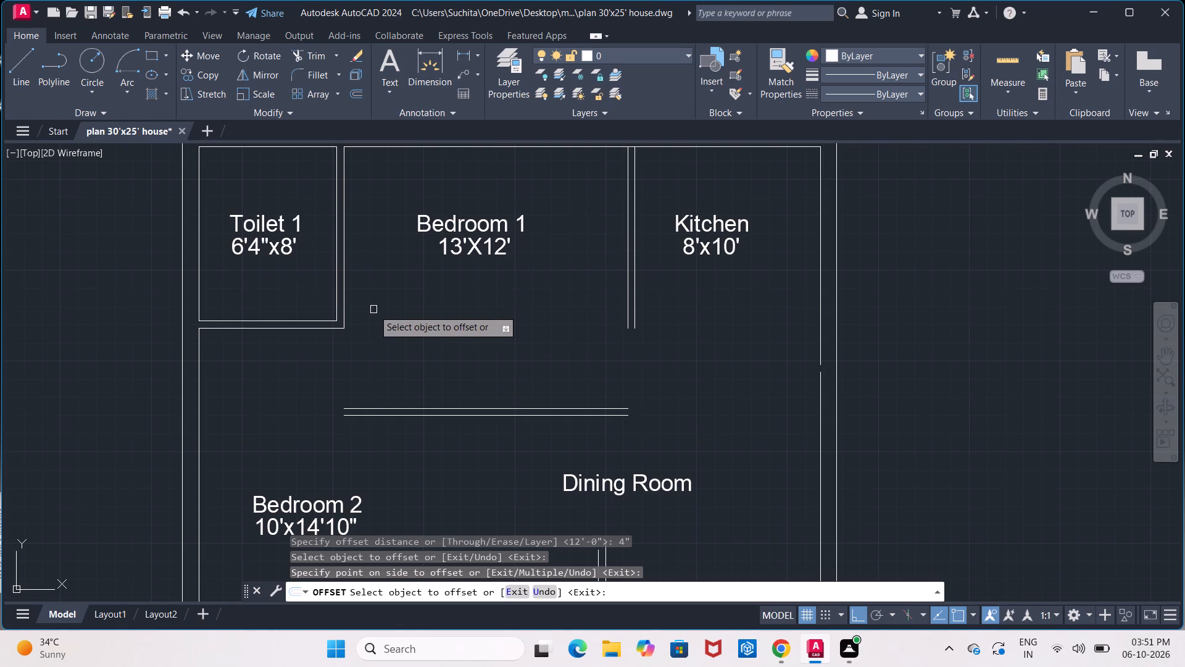
pyautogui.moveTo(420, 320); pyautogui.dragTo(325, 324, button='middle')
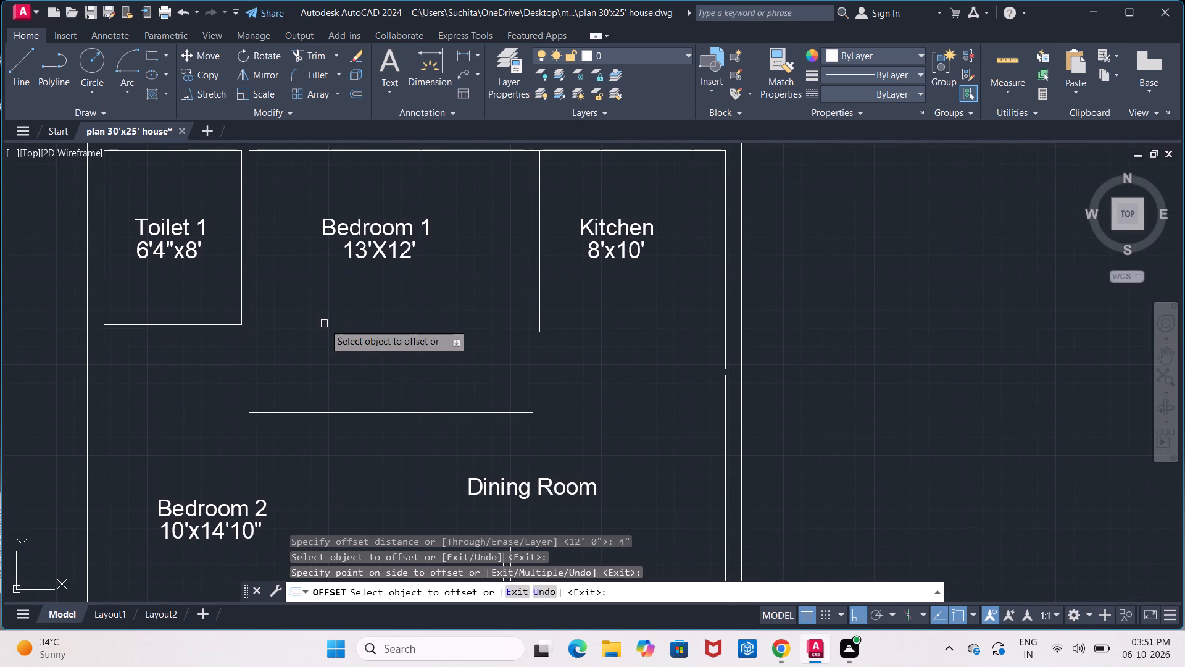
pyautogui.press('Escape')
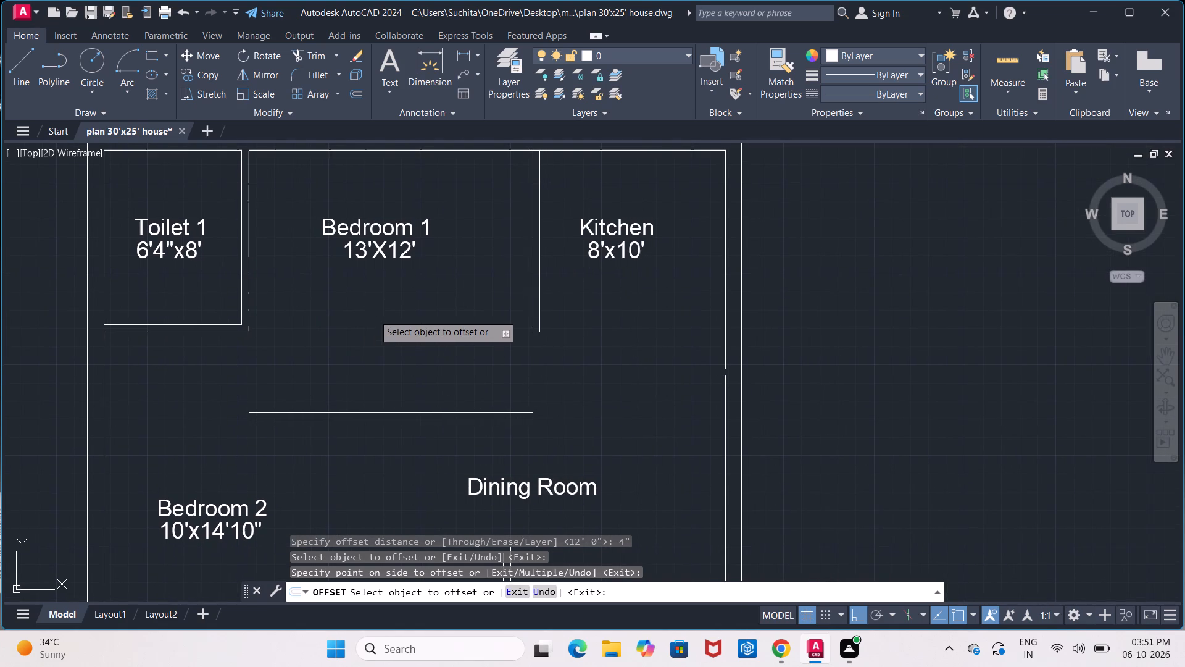
# Measure the Kitchen's inner width along its upper wall with a linear dimension, without placing the dimension.
pyautogui.click(459, 55)
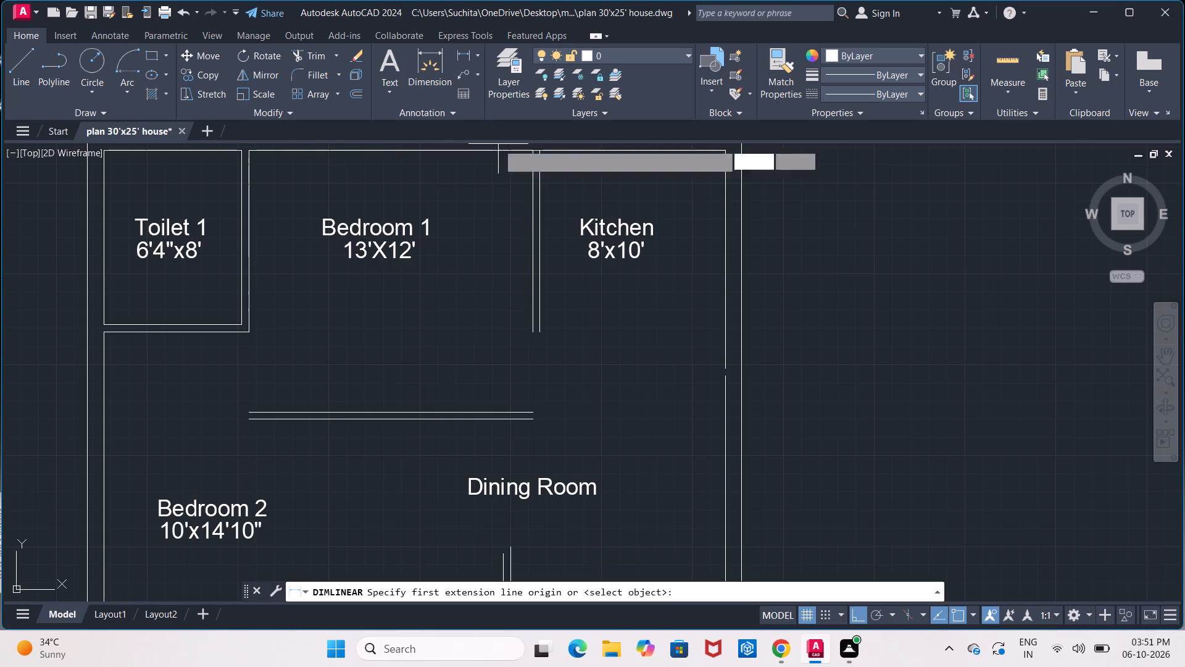
pyautogui.scroll(2, 551, 177)
pyautogui.moveTo(552, 181); pyautogui.dragTo(519, 292, button='middle')
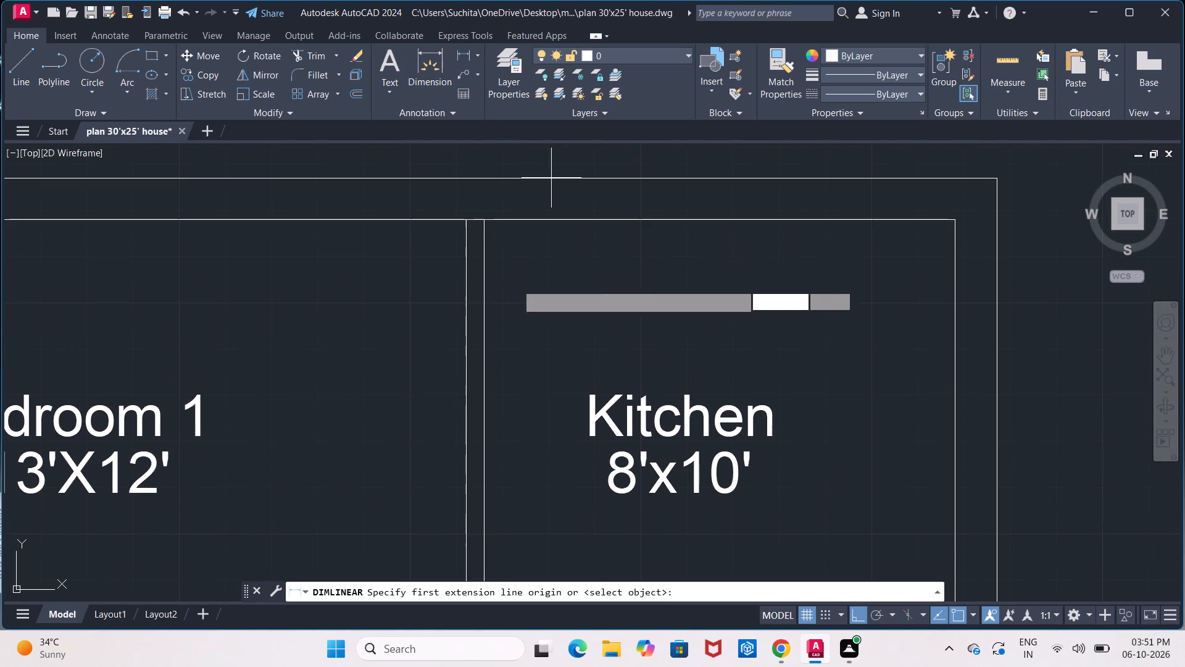
pyautogui.click(485, 221)
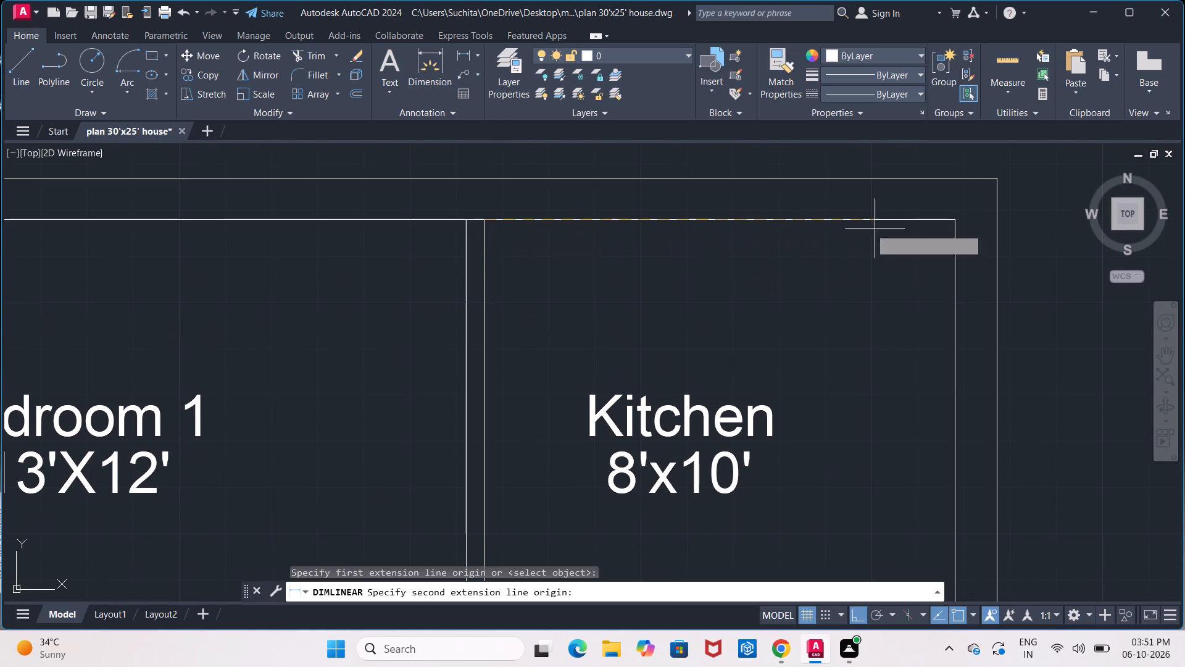
pyautogui.click(958, 223)
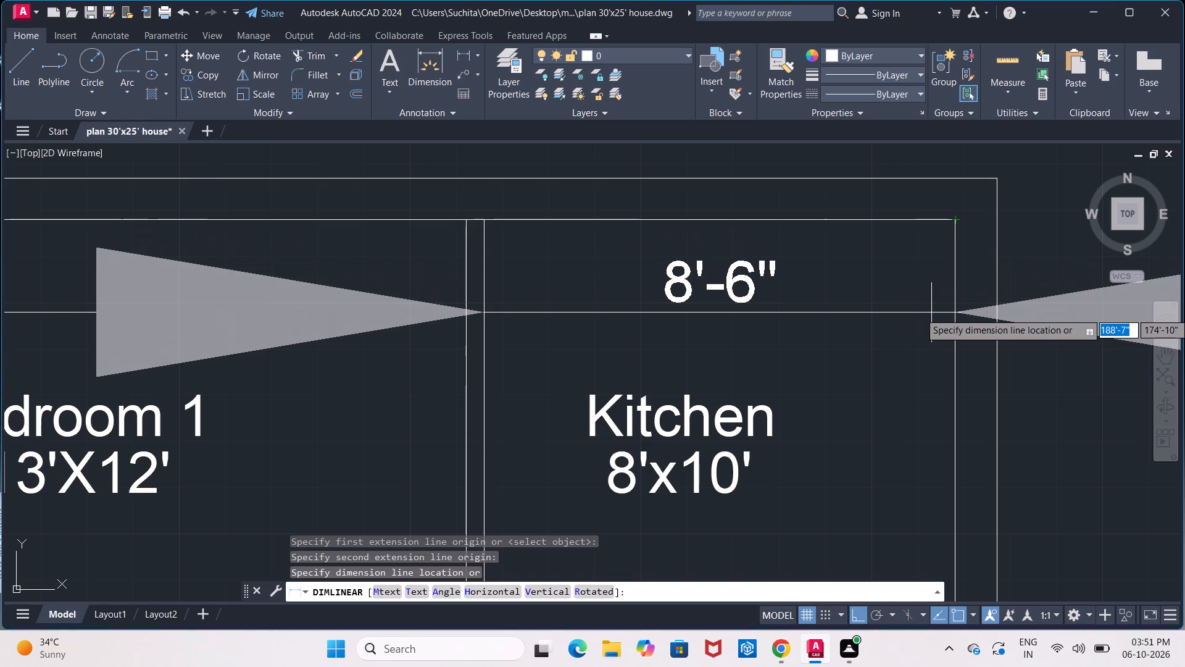
pyautogui.press('Escape')
# Measure Toilet 1's inner width along its upper wall with a linear dimension, without placing the dimension.
pyautogui.scroll(-1, 931, 313)
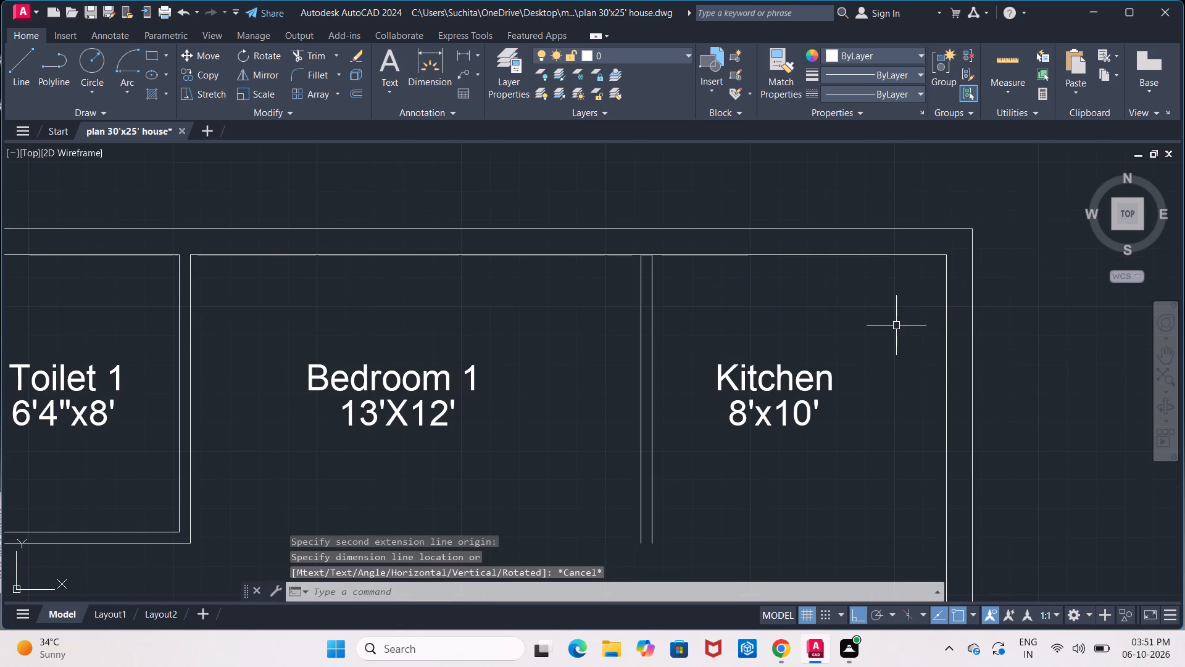
pyautogui.scroll(-2, 896, 325)
pyautogui.moveTo(888, 346); pyautogui.dragTo(834, 290, button='middle')
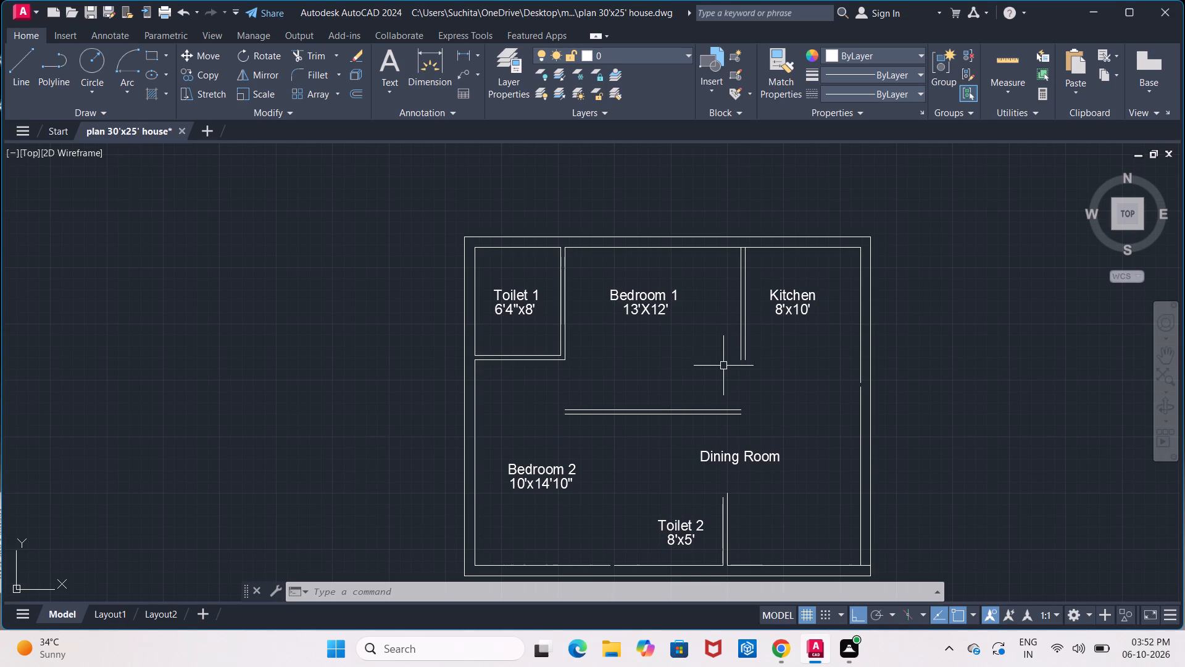
pyautogui.moveTo(719, 358); pyautogui.dragTo(698, 328, button='middle')
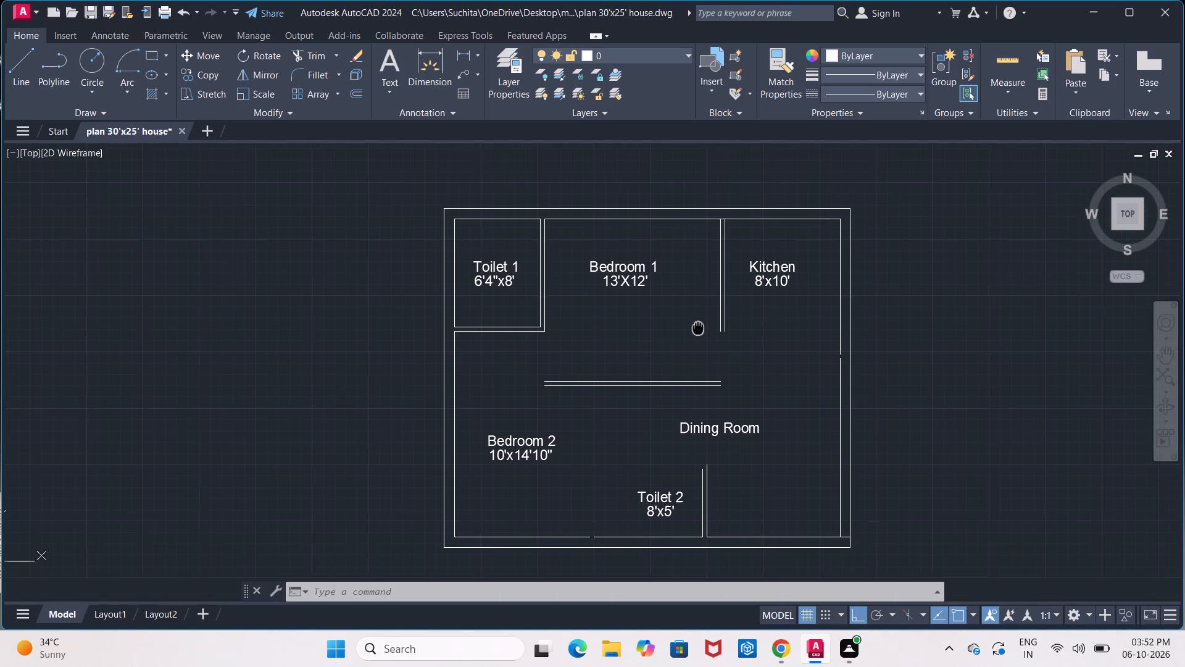
pyautogui.moveTo(698, 328); pyautogui.dragTo(736, 325, button='middle')
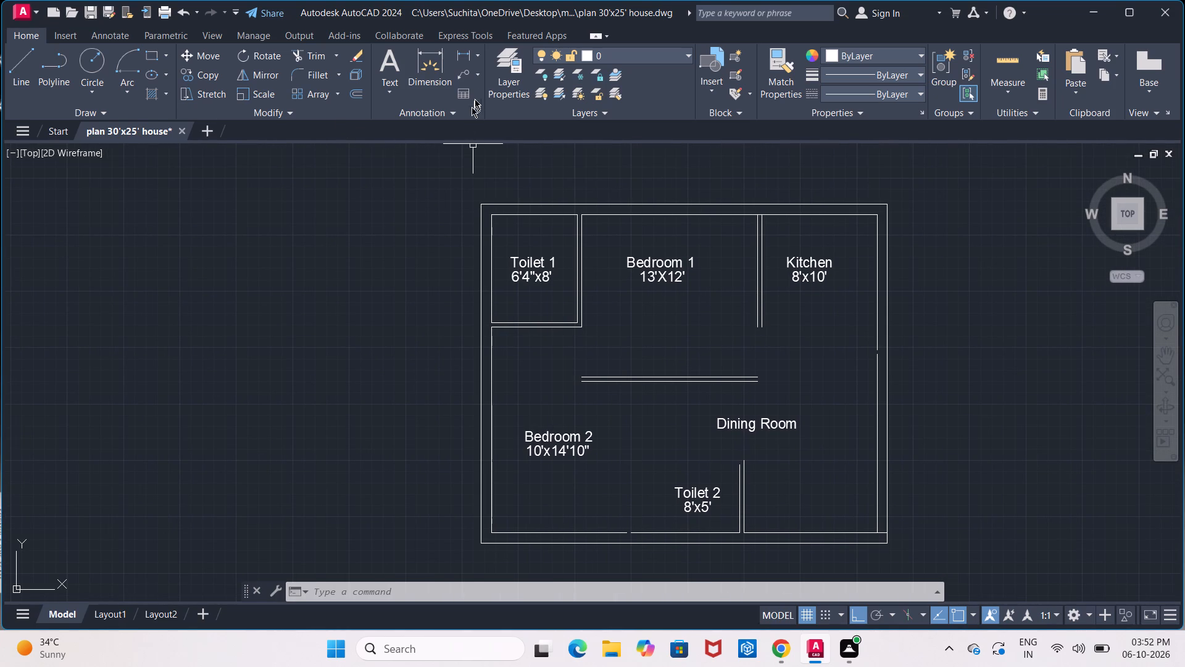
pyautogui.click(460, 59)
pyautogui.scroll(2, 491, 208)
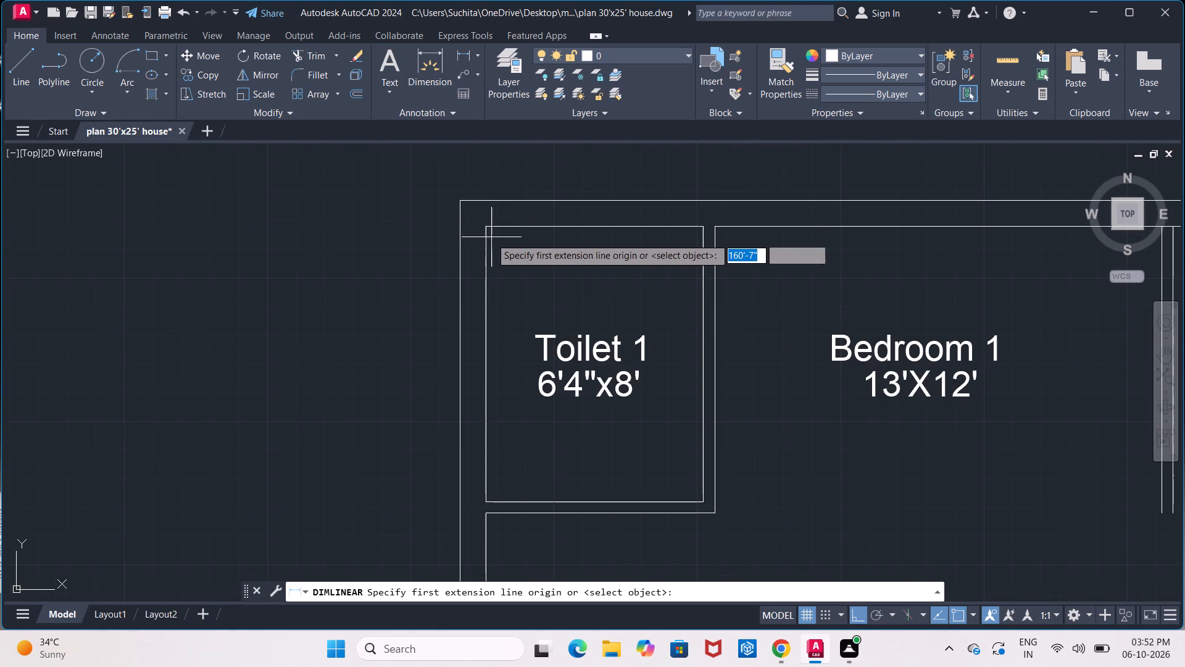
pyautogui.click(483, 228)
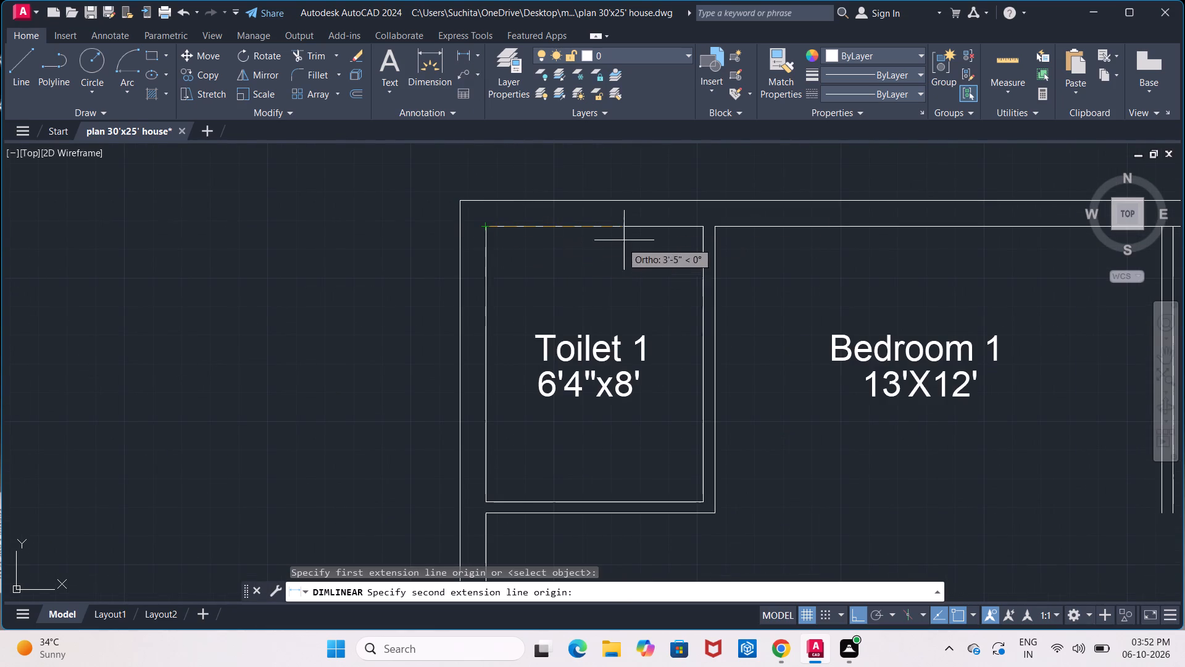
pyautogui.click(707, 227)
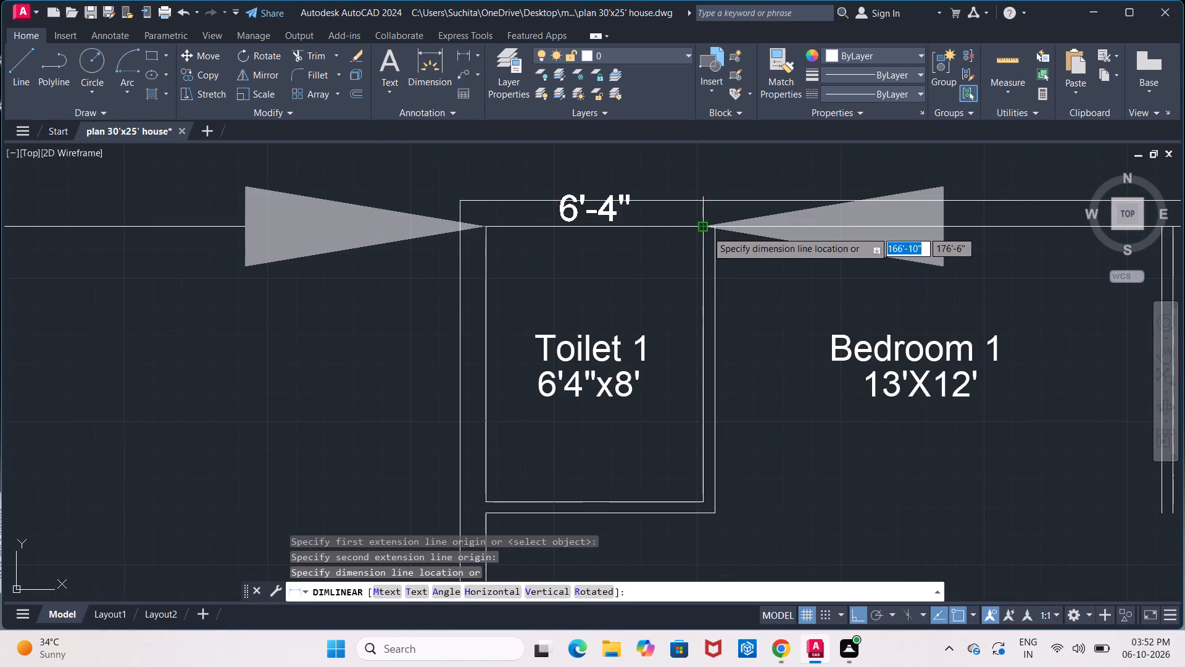
pyautogui.press('Escape')
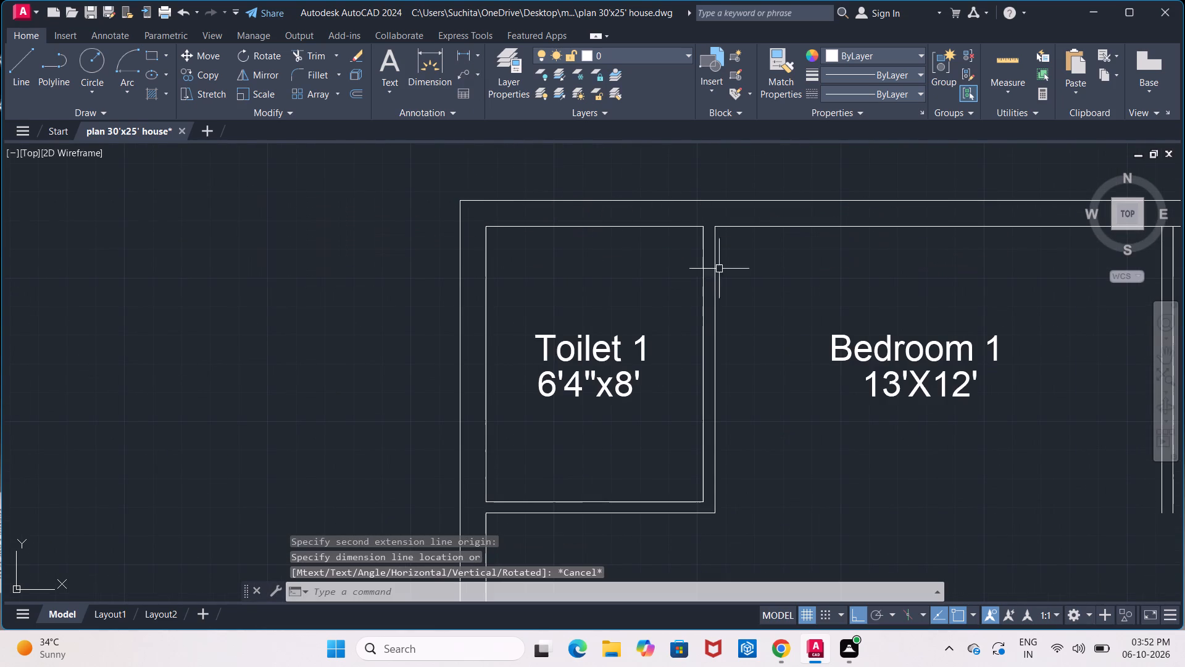
# Measure Bedroom 1's inner width along its upper wall with a linear dimension, without placing the dimension.
pyautogui.moveTo(769, 287); pyautogui.dragTo(513, 278, button='middle')
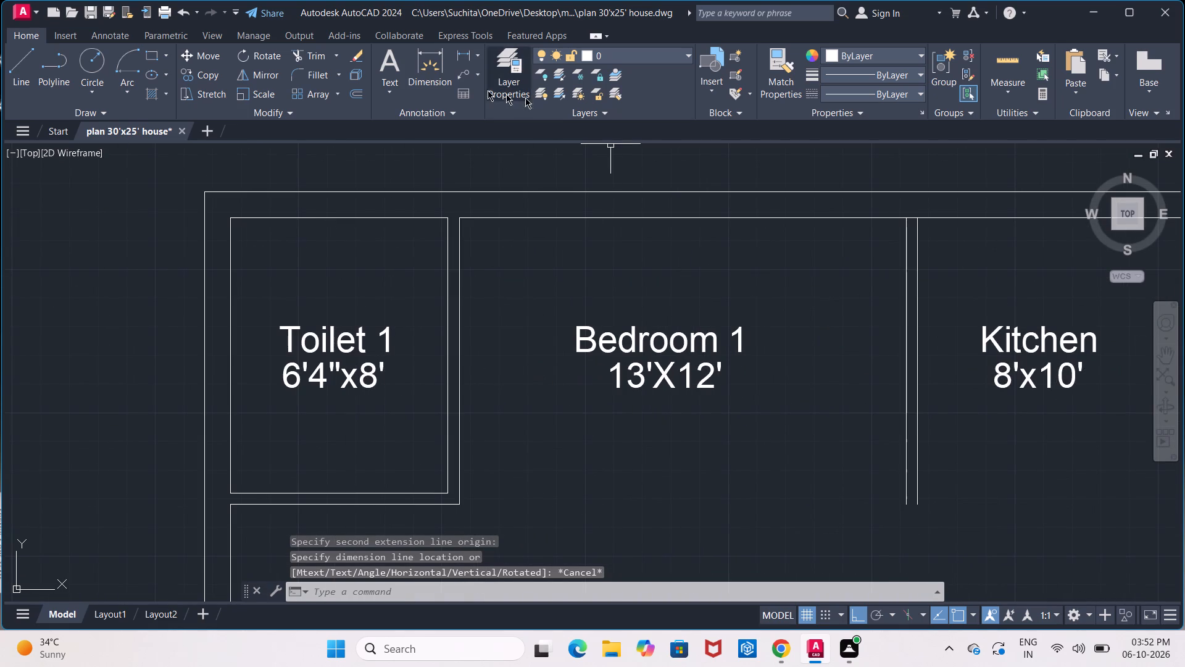
pyautogui.click(457, 55)
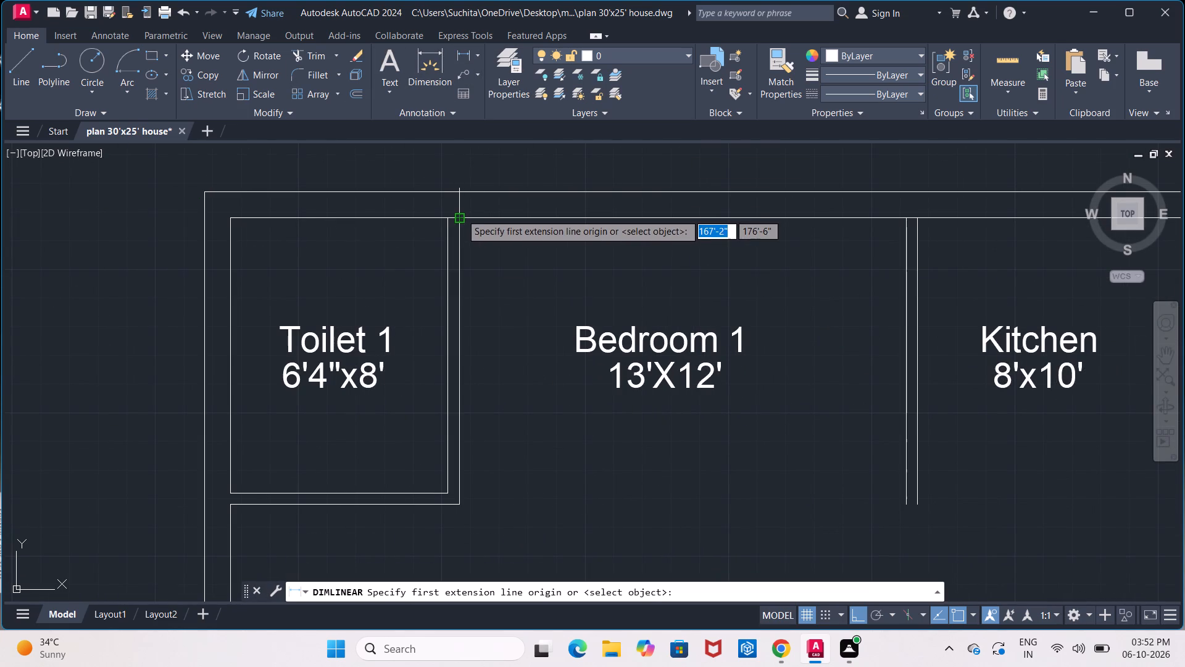
pyautogui.click(461, 214)
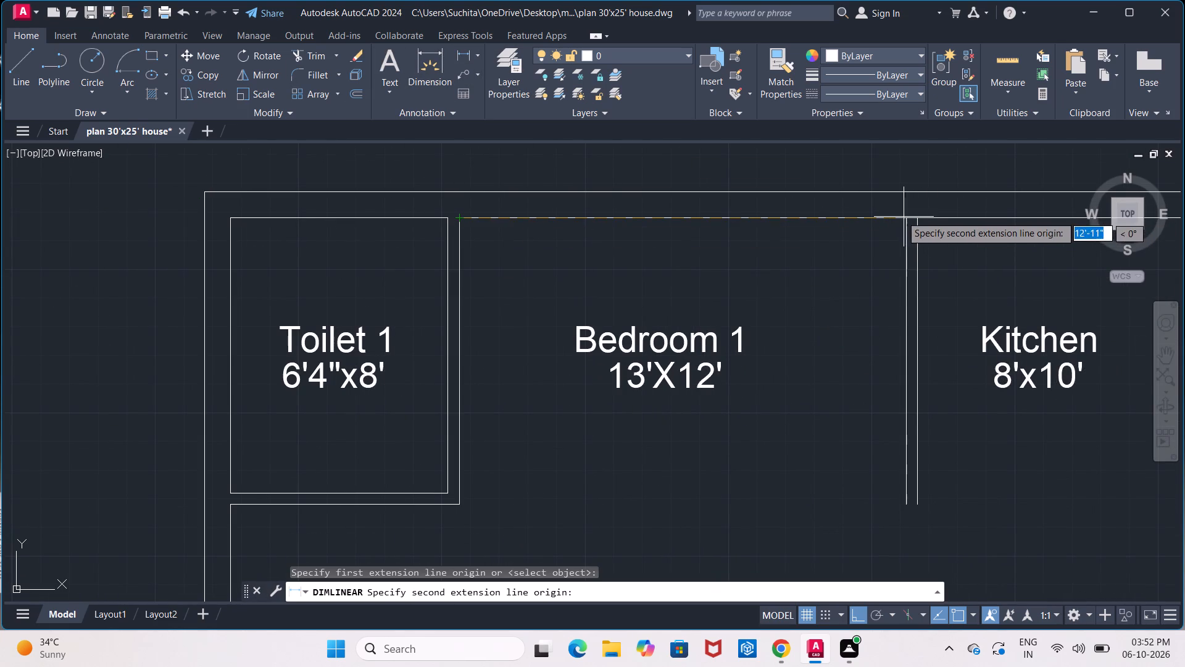
pyautogui.click(905, 218)
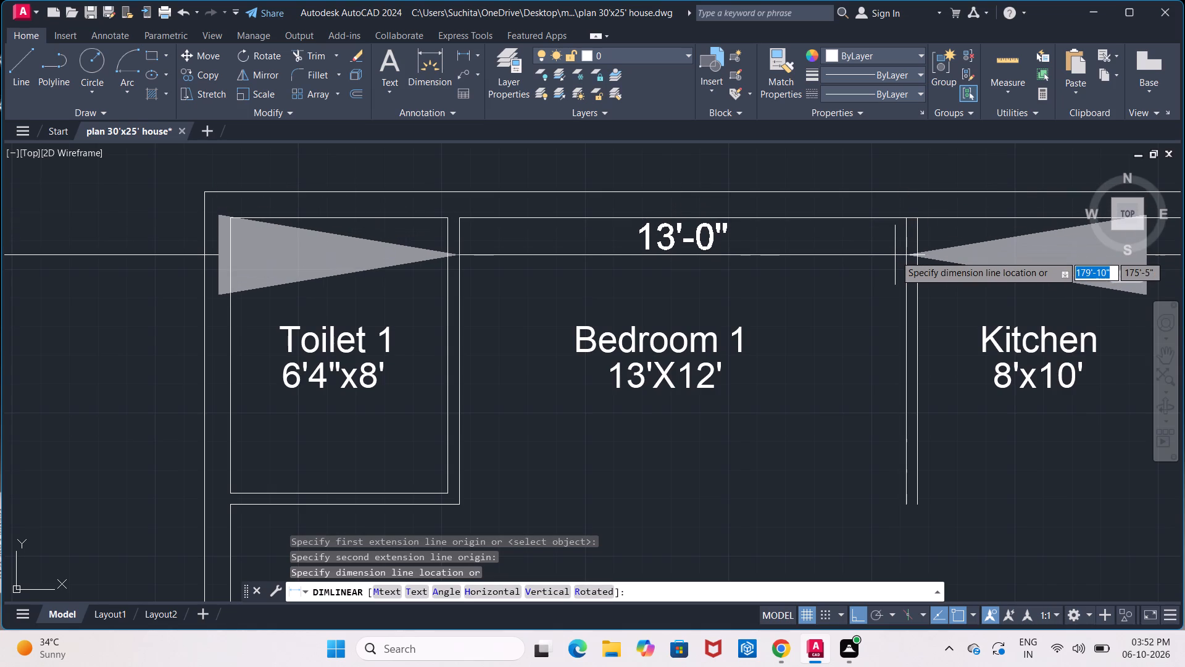
pyautogui.press('Escape')
# Measure the Kitchen's inner width again between its two upper inner corners, without placing the dimension.
pyautogui.moveTo(895, 255); pyautogui.dragTo(771, 258, button='middle')
pyautogui.scroll(-1, 816, 258)
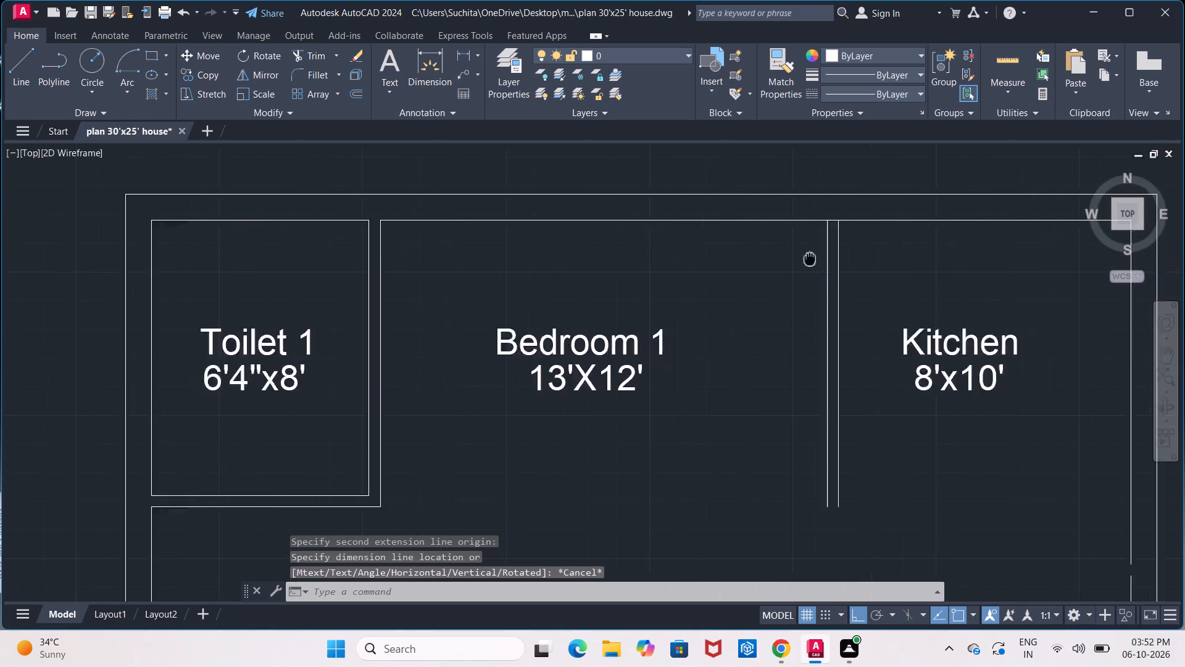
pyautogui.moveTo(771, 258); pyautogui.dragTo(665, 263, button='middle')
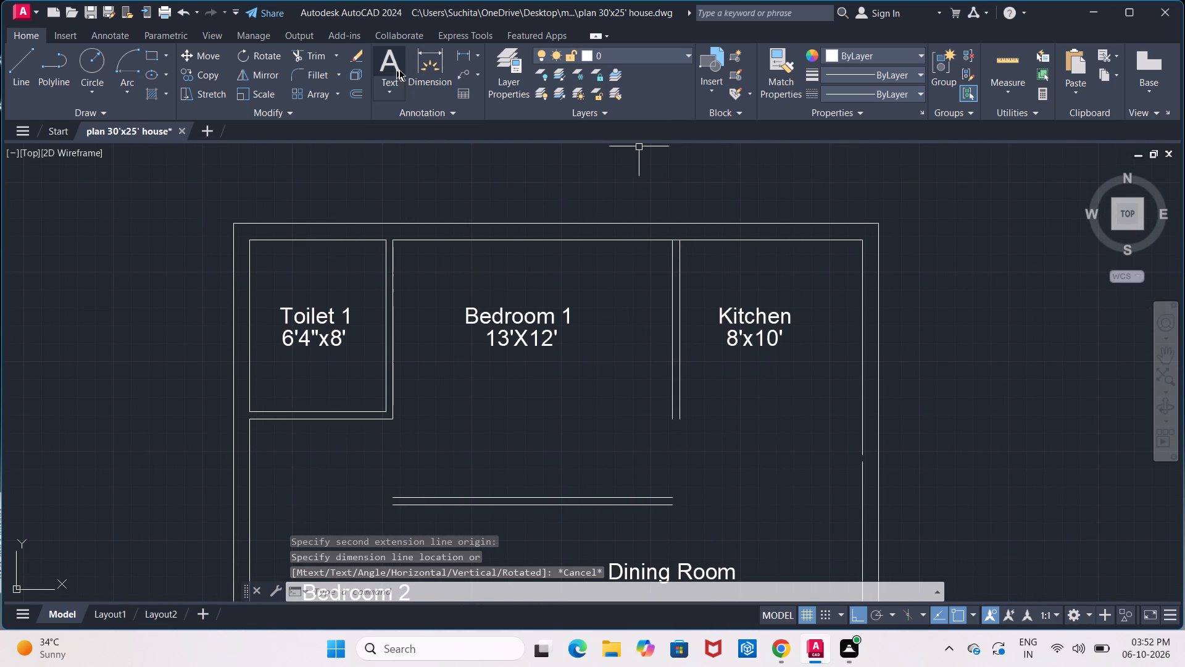
pyautogui.click(420, 67)
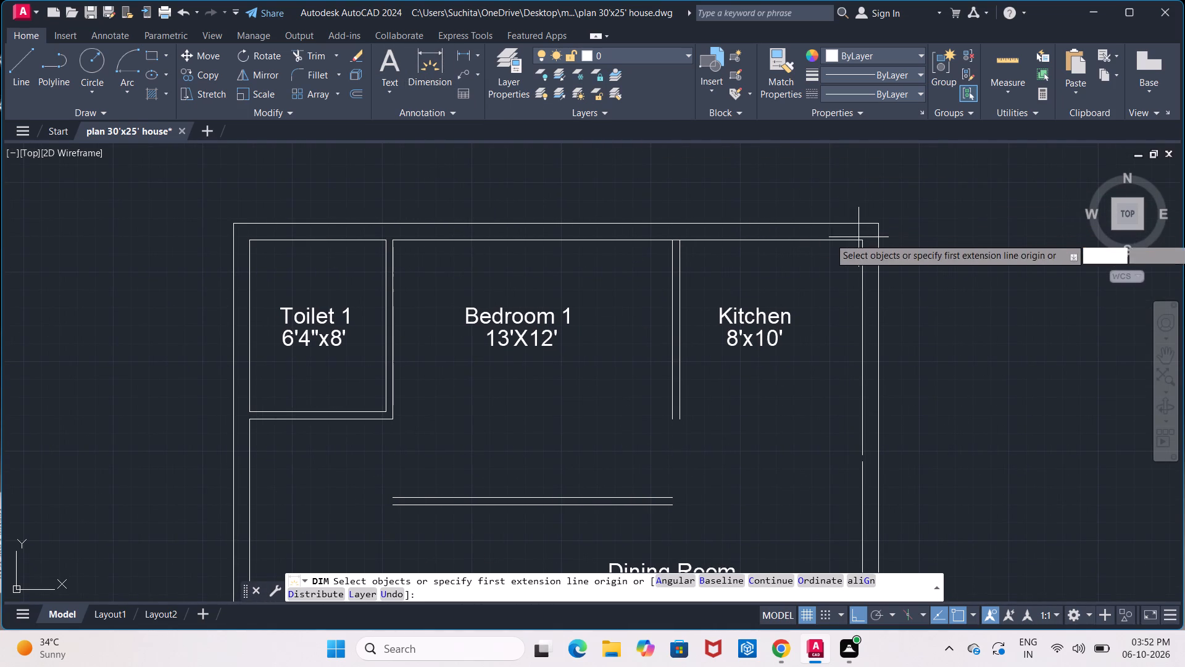
pyautogui.click(865, 240)
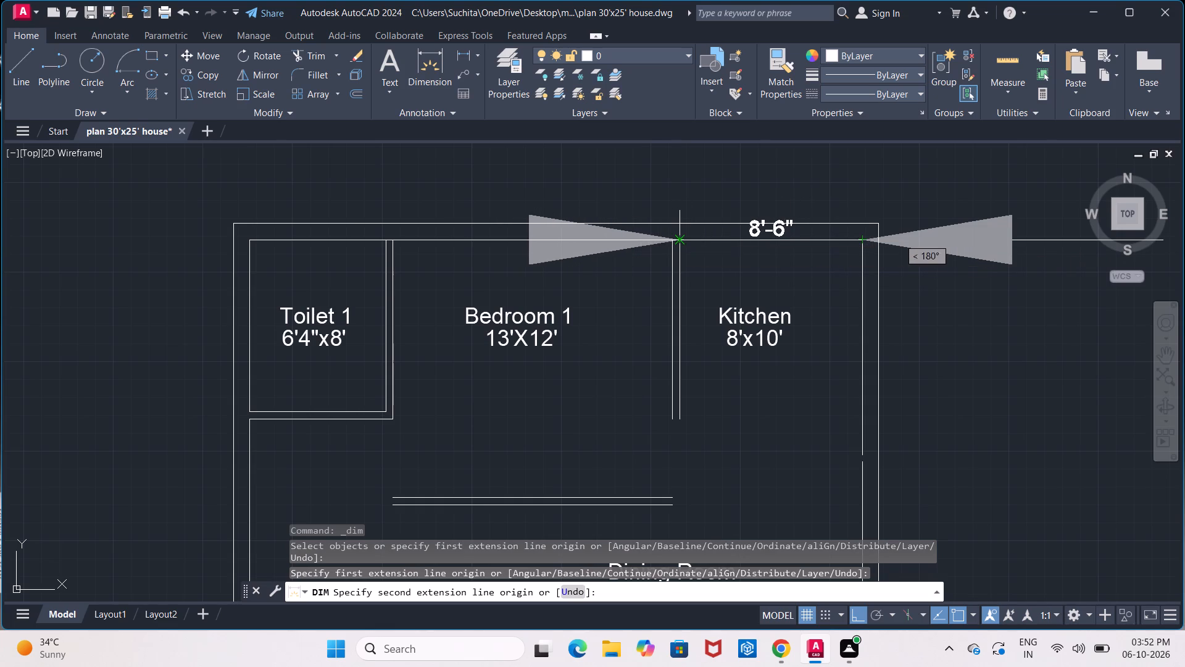
pyautogui.press('Escape')
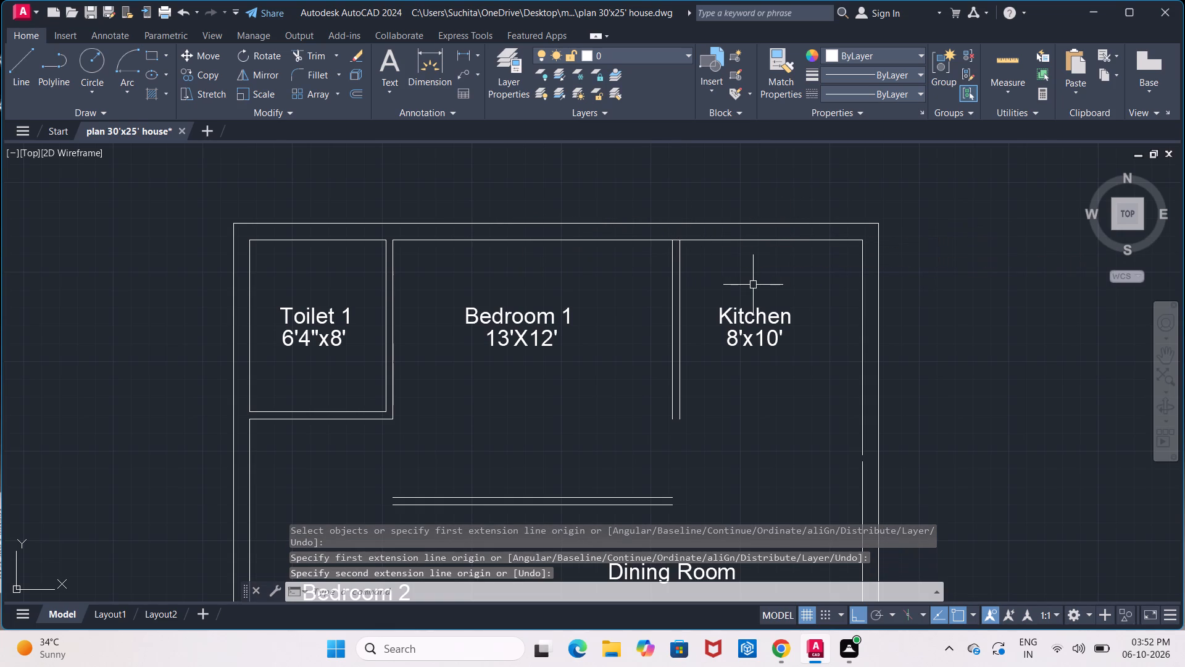
# Change the size label under the Kitchen name to 8'6"x10', keeping one leading space so it sits beneath the room name.
pyautogui.click(734, 341)
pyautogui.click(734, 341)
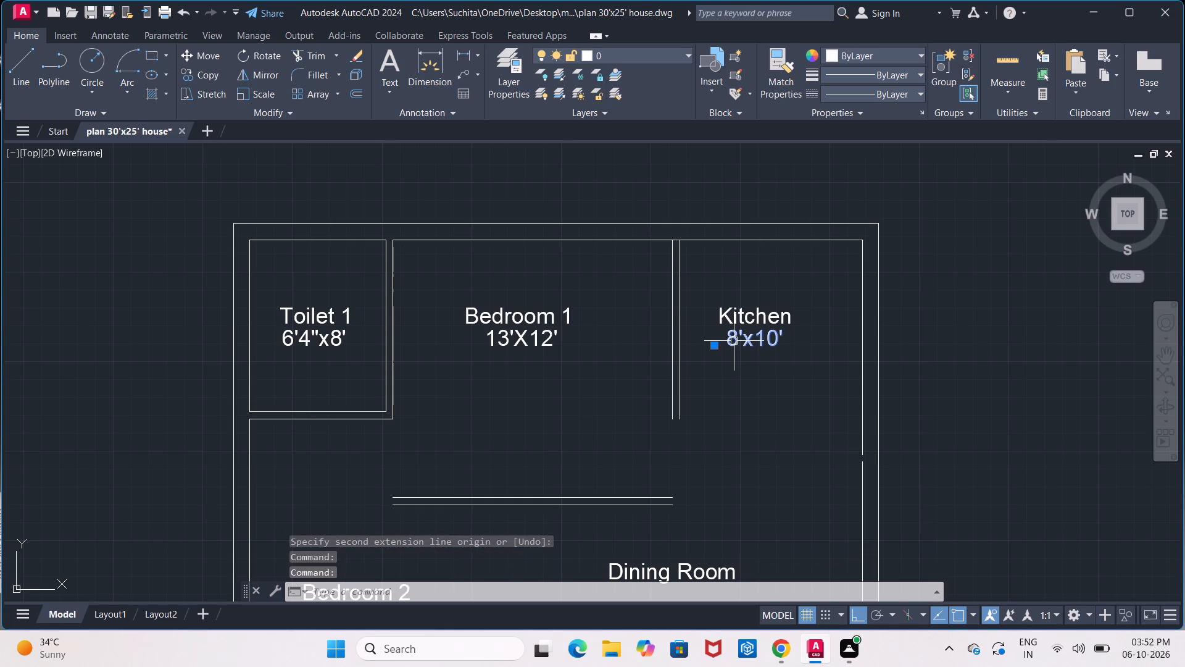
pyautogui.press('Escape')
pyautogui.write('edi')
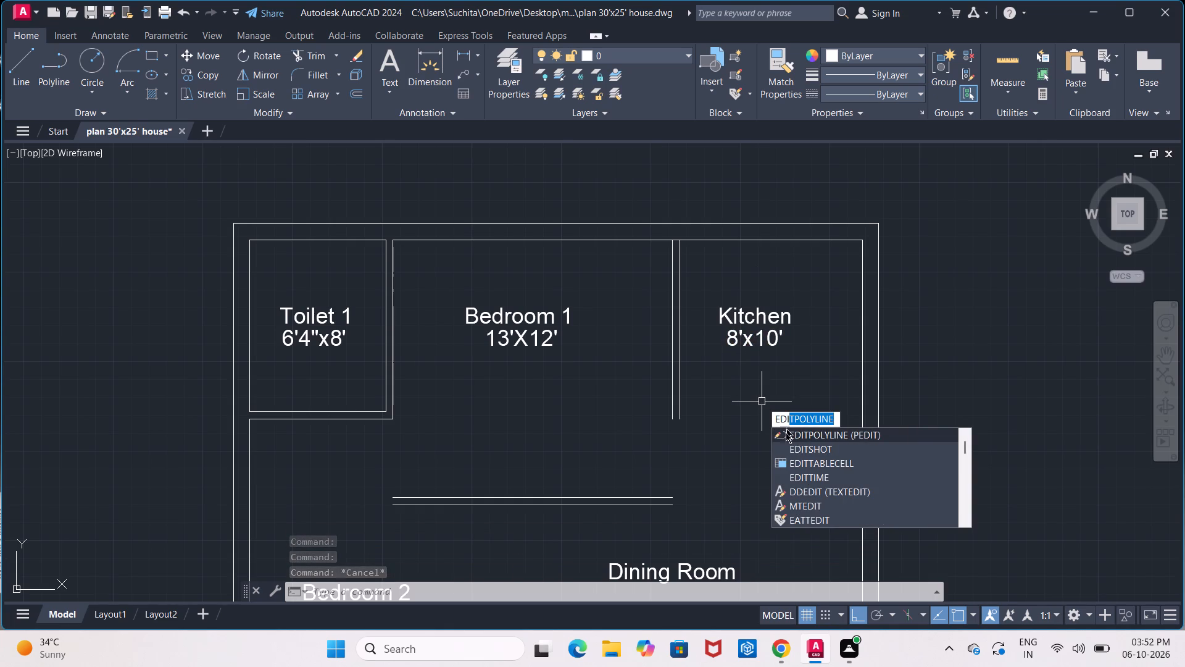
pyautogui.click(811, 493)
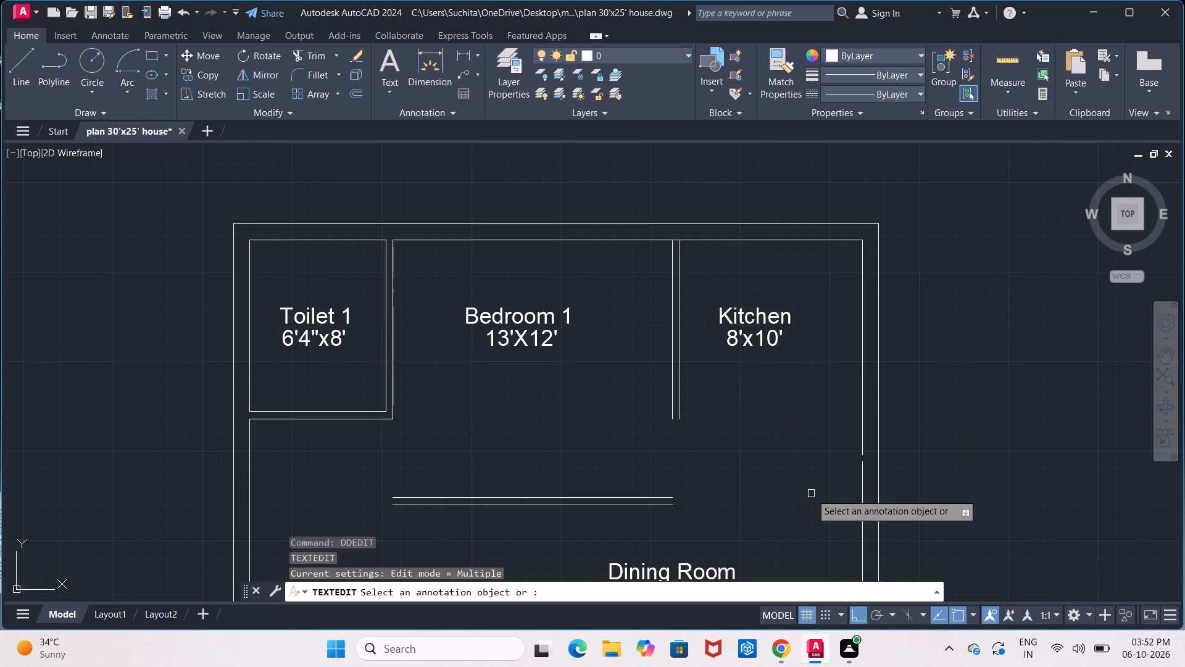
pyautogui.click(747, 348)
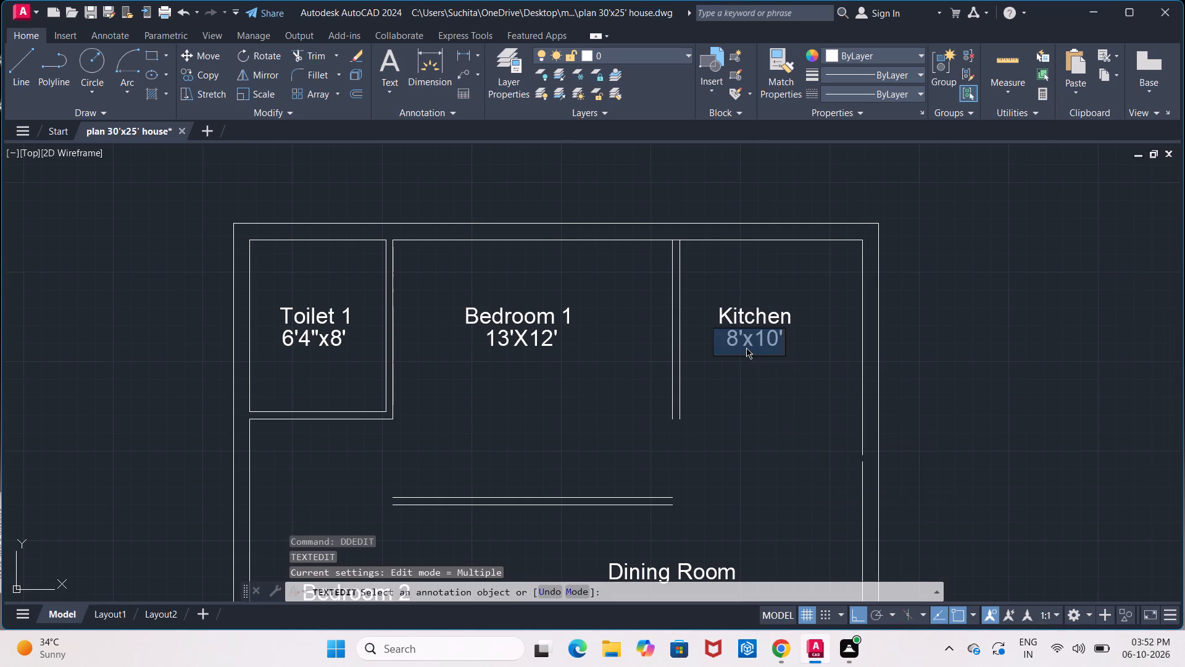
pyautogui.press('8')
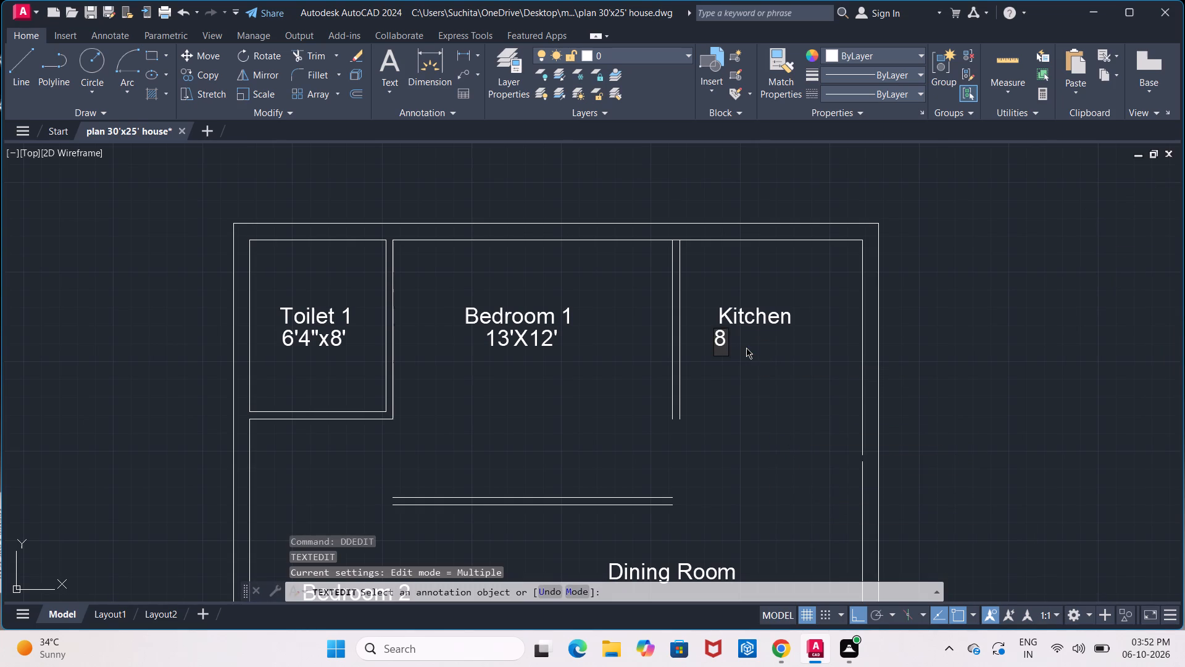
pyautogui.press('BackSpace')
pyautogui.press('m')
pyautogui.press('BackSpace')
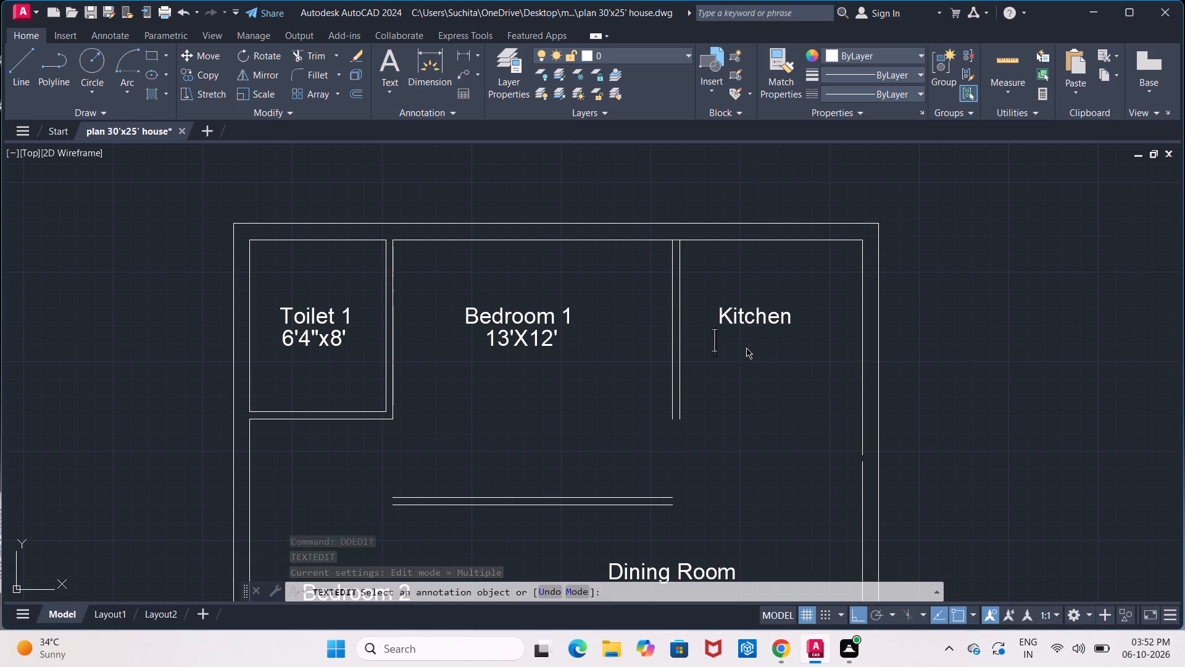
pyautogui.press('space')
pyautogui.press('space')
pyautogui.press('8')
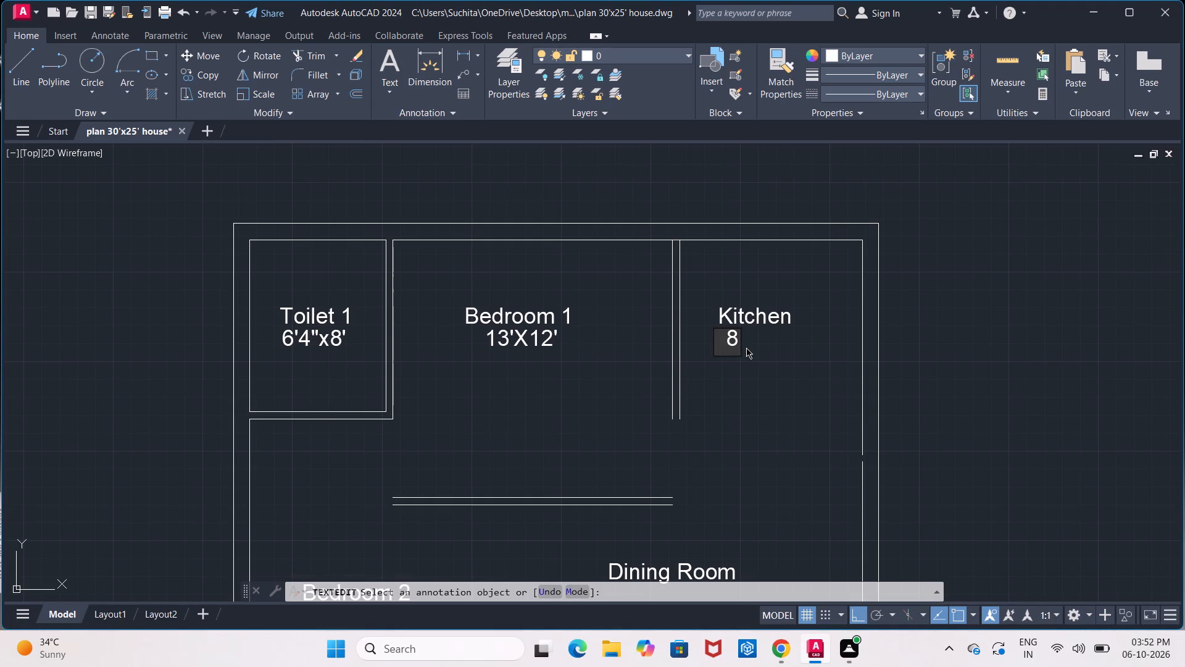
pyautogui.press("'")
pyautogui.press('6')
pyautogui.hotkey('shift', '"')
pyautogui.press('x')
pyautogui.write('10')
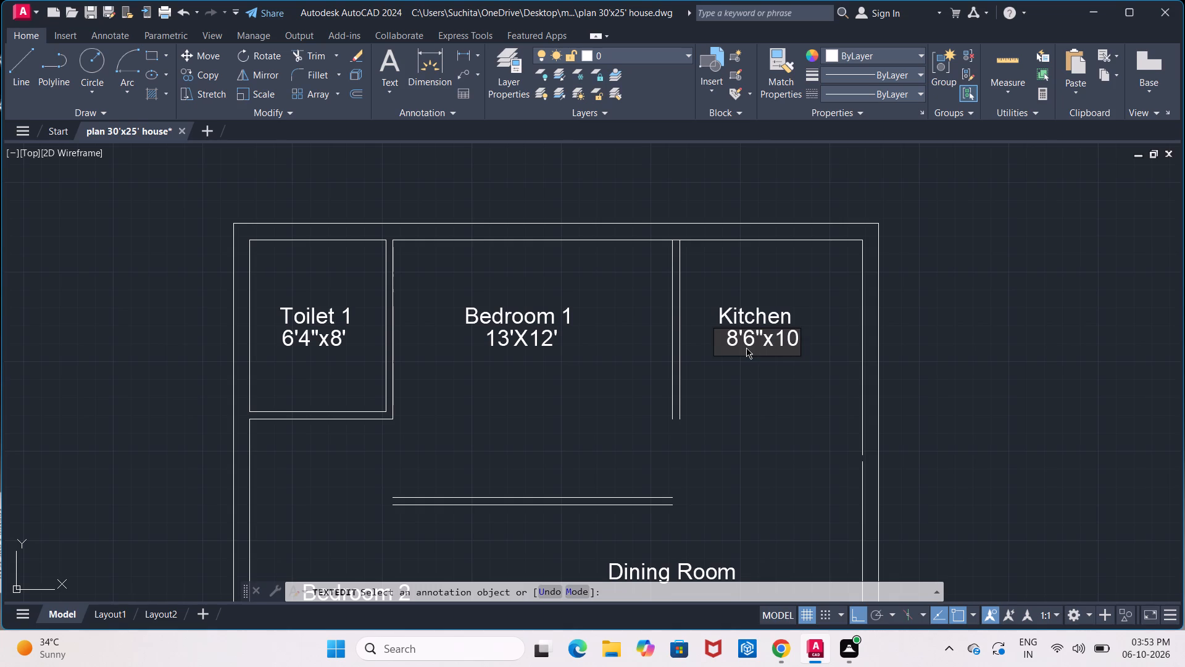
pyautogui.press("'")
pyautogui.click(728, 338)
pyautogui.press('BackSpace')
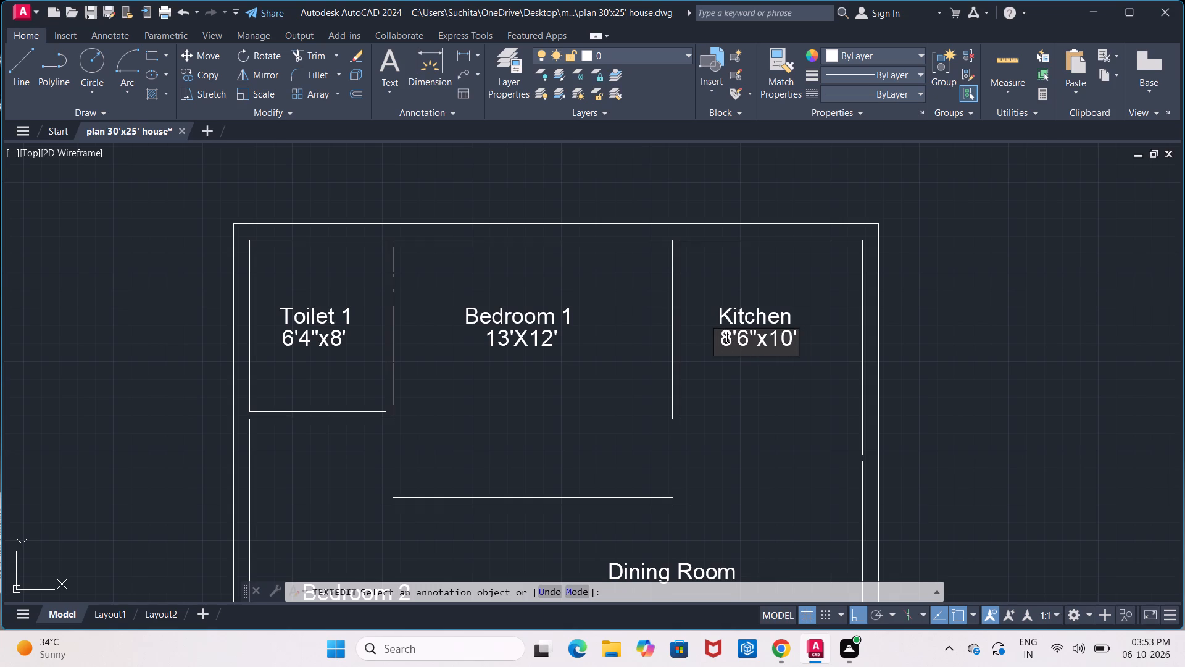
pyautogui.click(747, 387)
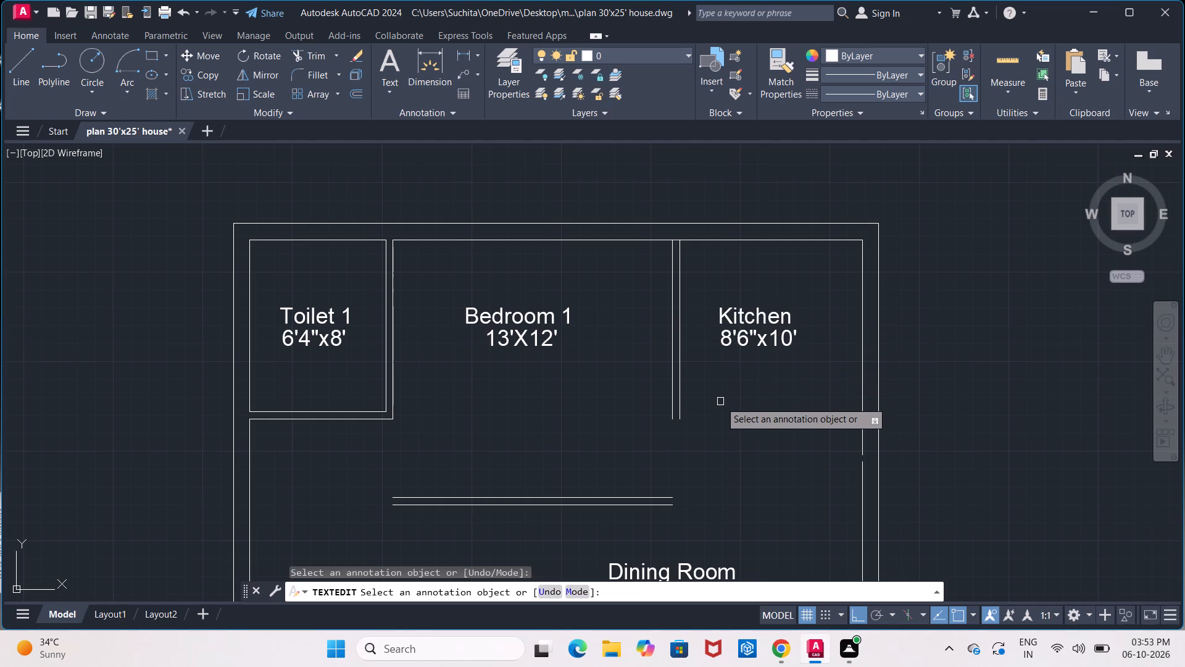
pyautogui.press('Escape')
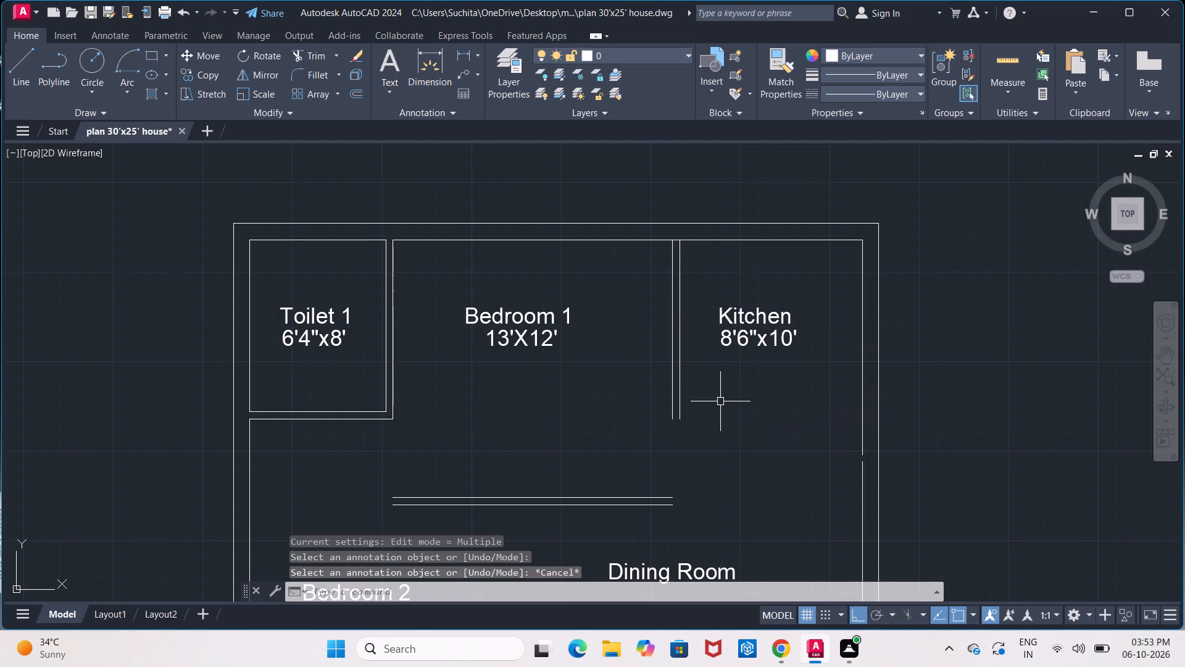
# Offset the Kitchen's upper inner wall line 10' down into the room to set the lower wall's inner face.
pyautogui.press('o')
pyautogui.press('Return')
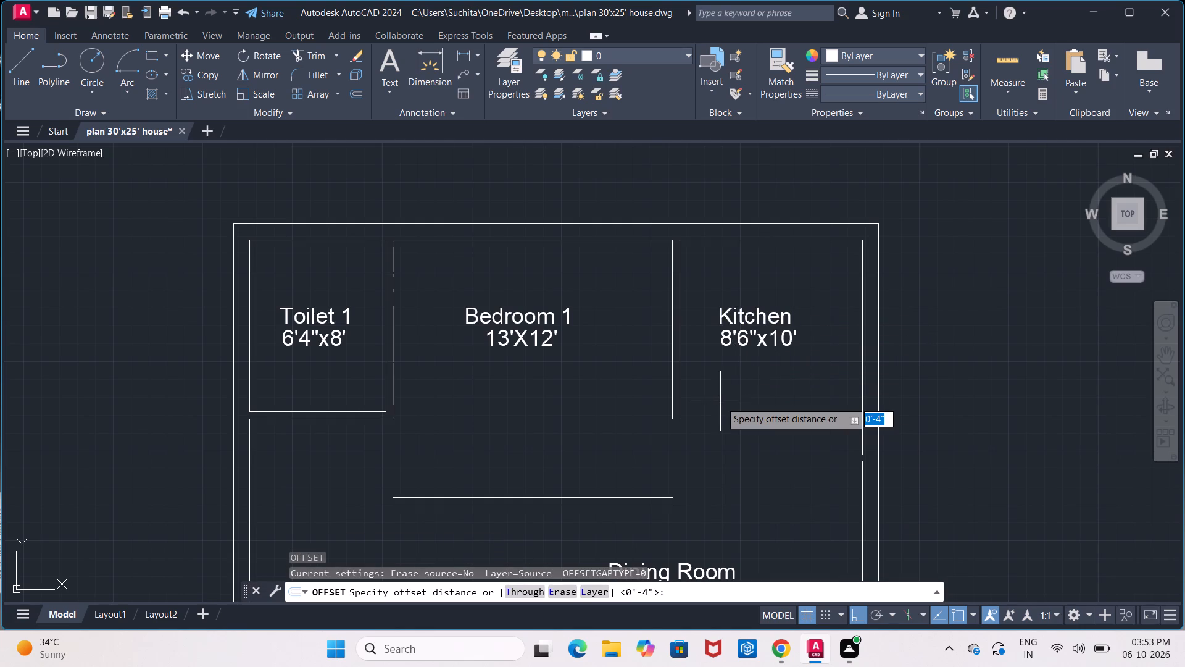
pyautogui.write("10'")
pyautogui.press('Return')
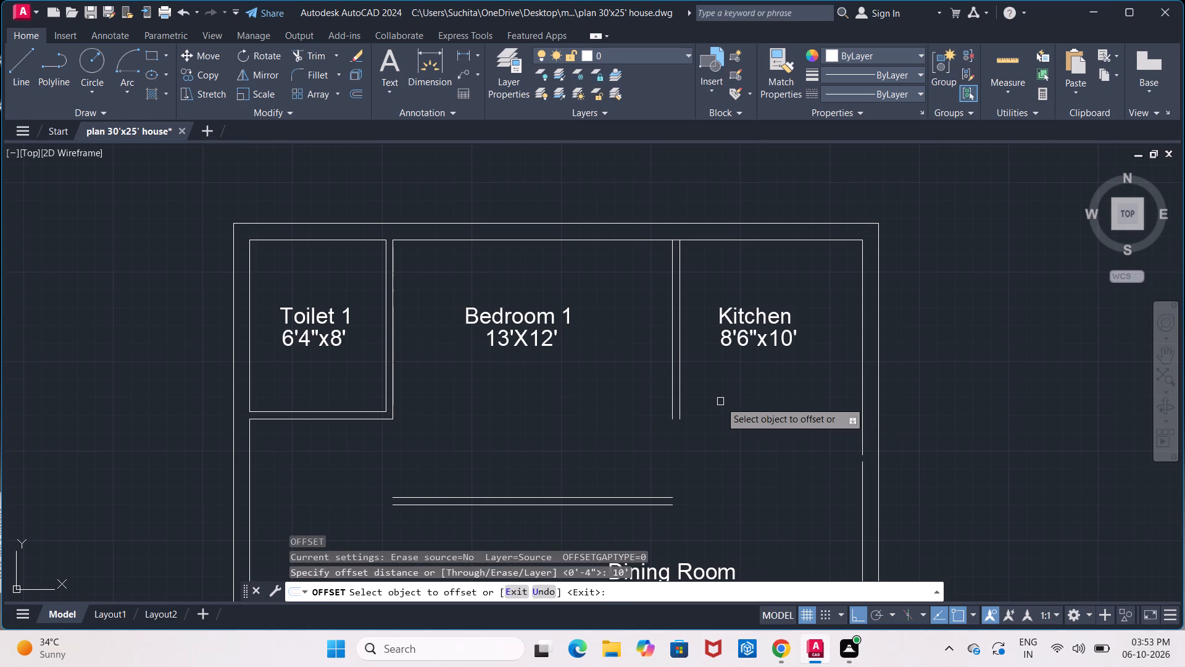
pyautogui.click(828, 238)
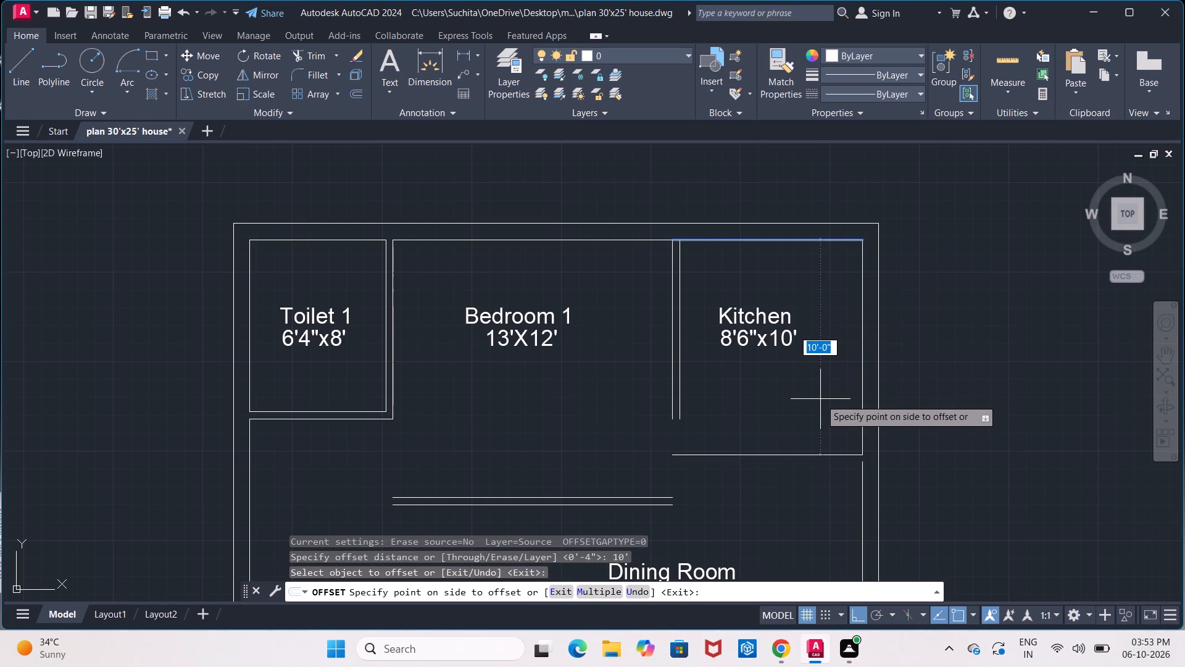
pyautogui.click(820, 399)
pyautogui.press('Return')
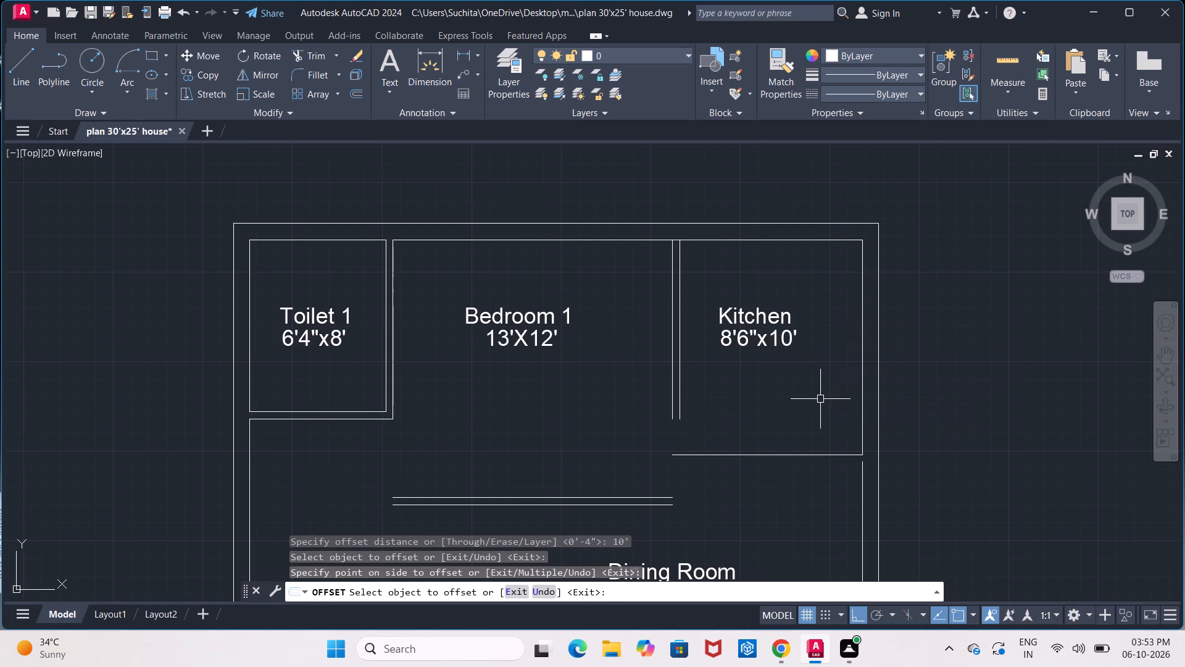
# Offset the Kitchen's new lower wall line 4" downward, away from the room, to give the wall its thickness.
pyautogui.press('Return')
pyautogui.write('4"')
pyautogui.press('Return')
pyautogui.click(813, 455)
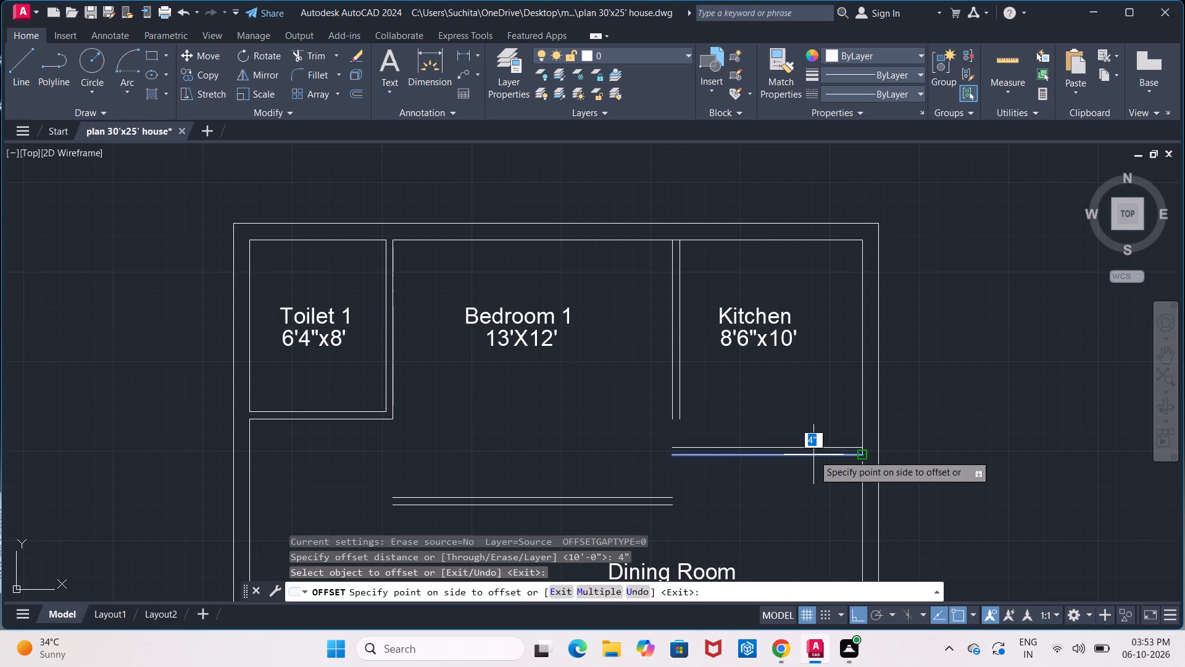
pyautogui.click(815, 471)
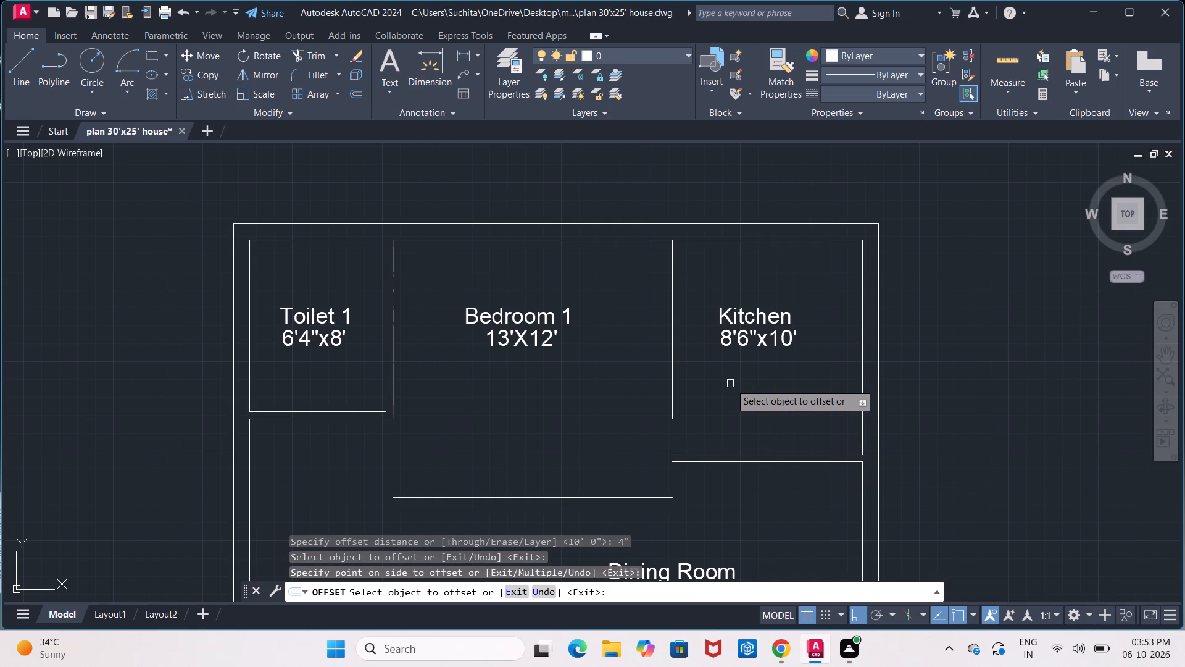
pyautogui.press('Escape')
# Measure Bedroom 2's inner length along its left wall with a linear dimension, without placing the dimension.
pyautogui.scroll(-1, 726, 405)
pyautogui.moveTo(726, 405); pyautogui.dragTo(757, 303, button='middle')
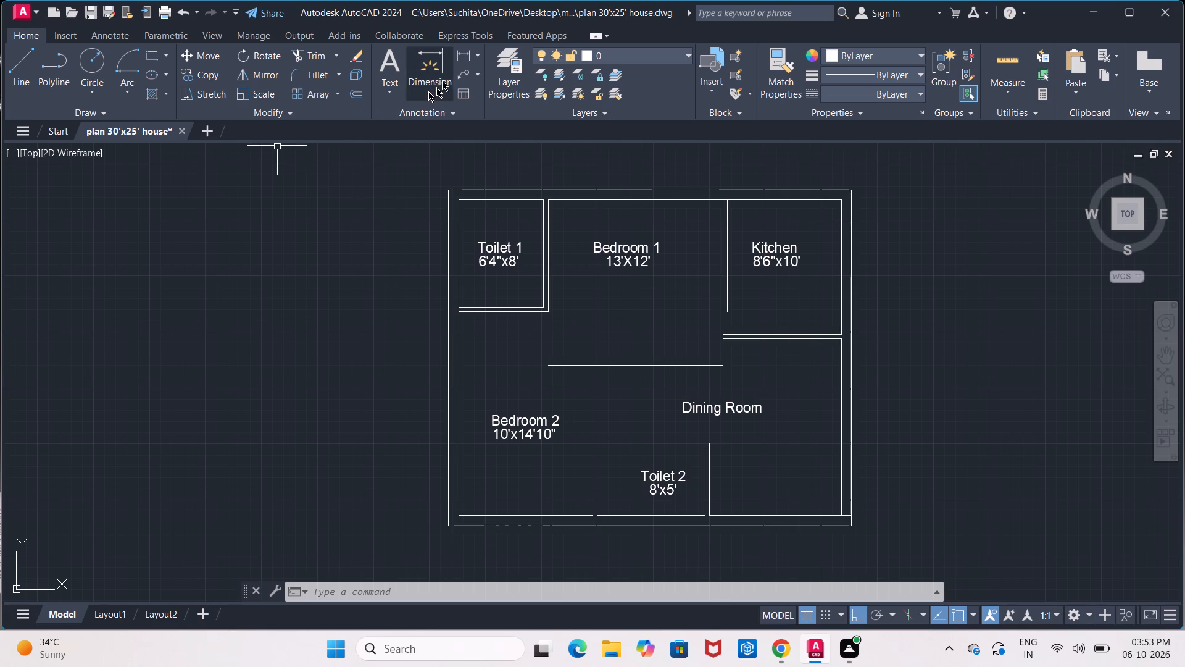
pyautogui.click(459, 59)
pyautogui.click(460, 59)
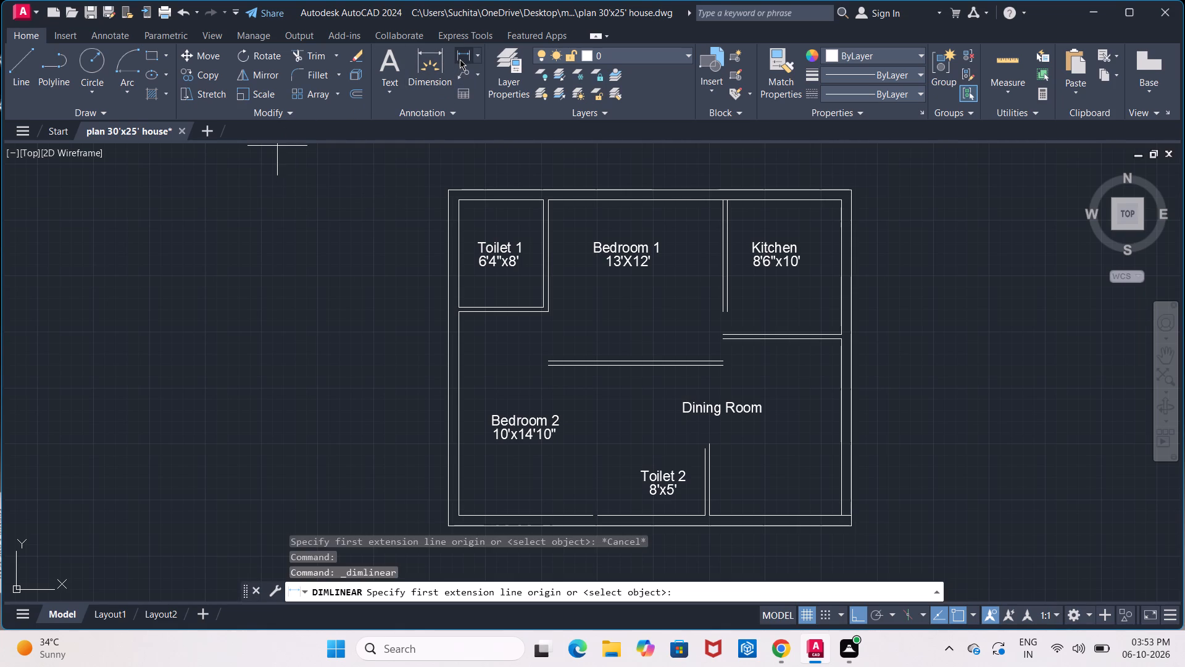
pyautogui.click(462, 312)
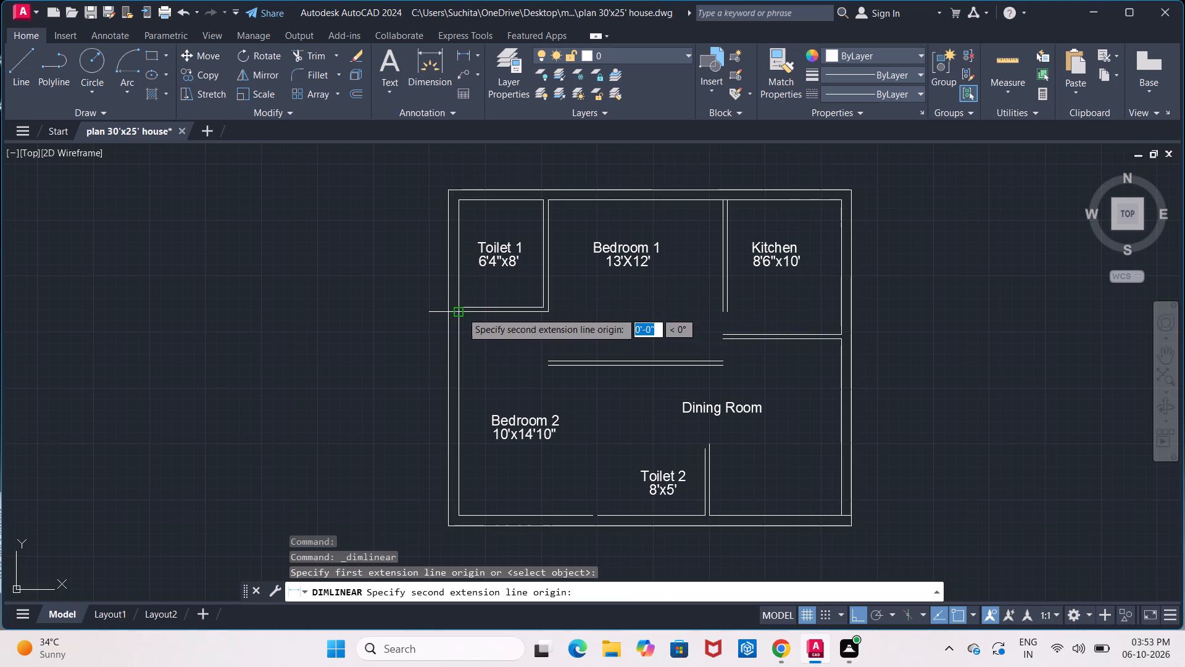
pyautogui.click(462, 517)
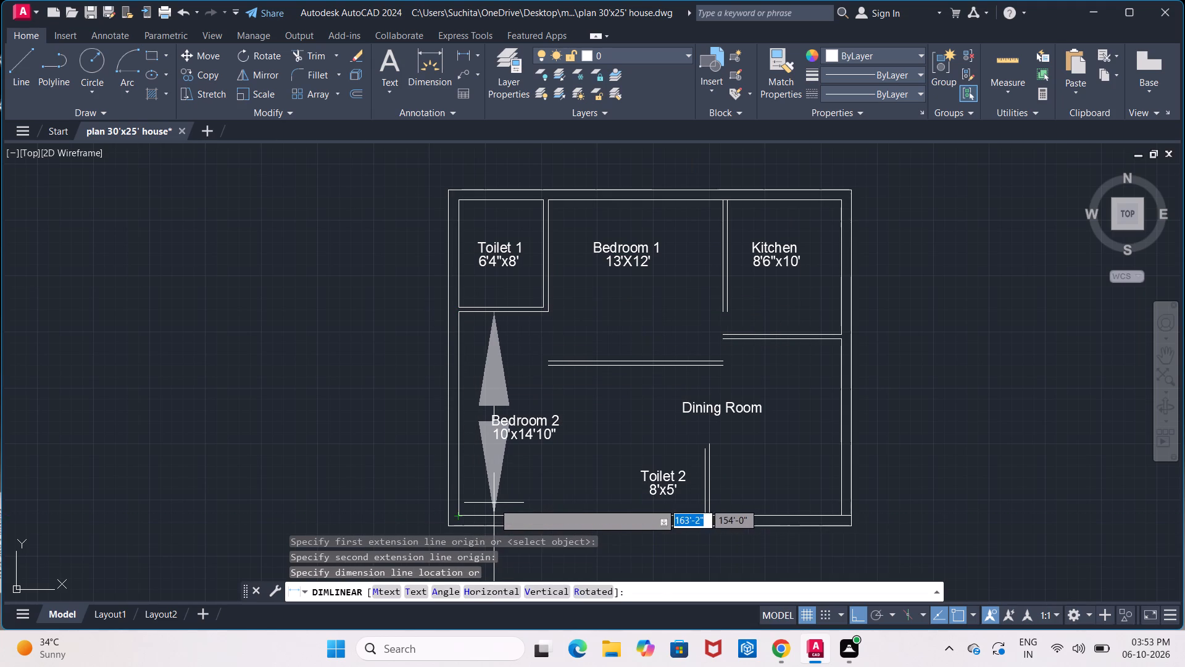
pyautogui.scroll(5, 493, 408)
pyautogui.scroll(-3, 493, 408)
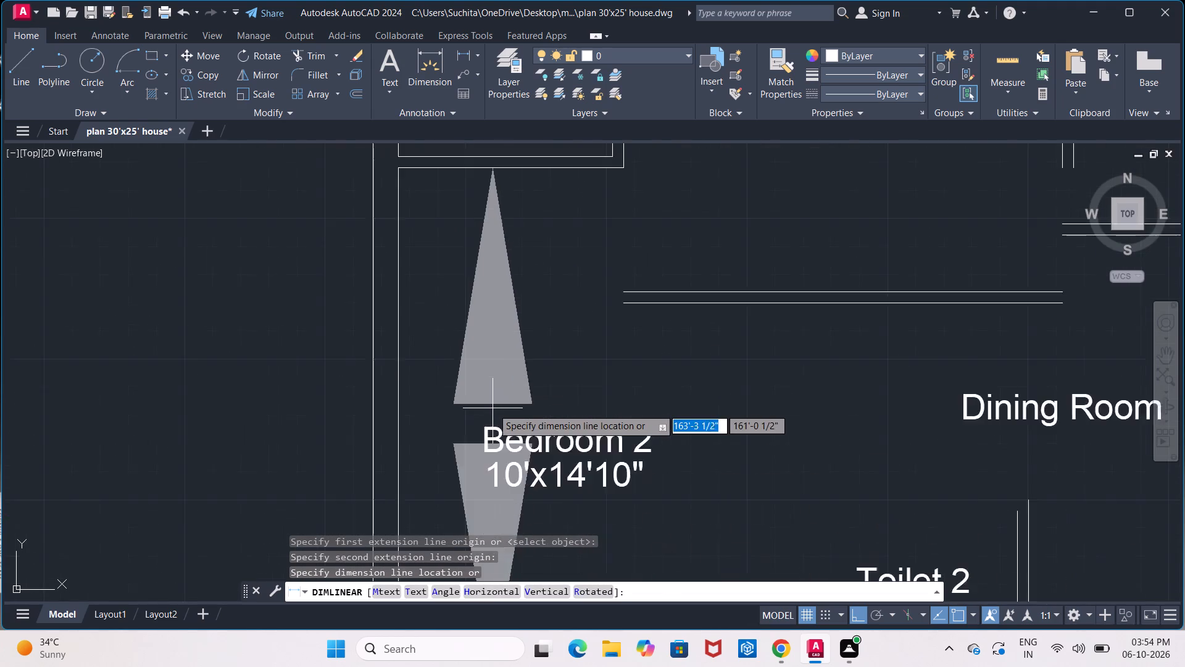
pyautogui.scroll(-5, 493, 408)
pyautogui.scroll(3, 489, 464)
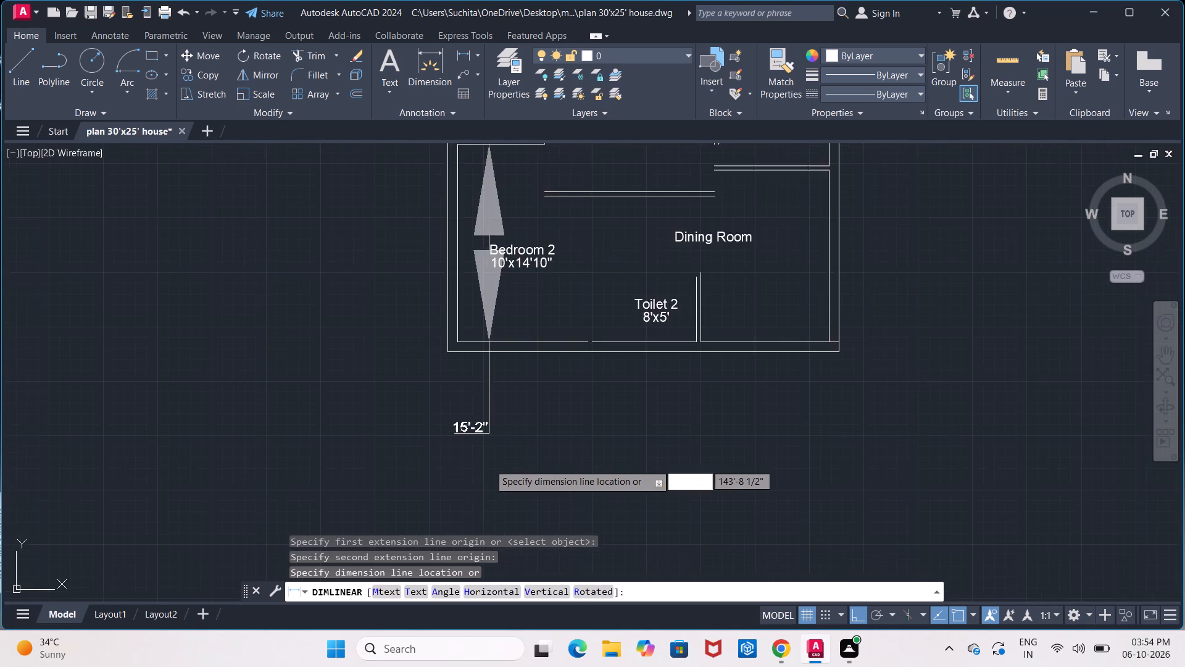
pyautogui.scroll(1, 489, 464)
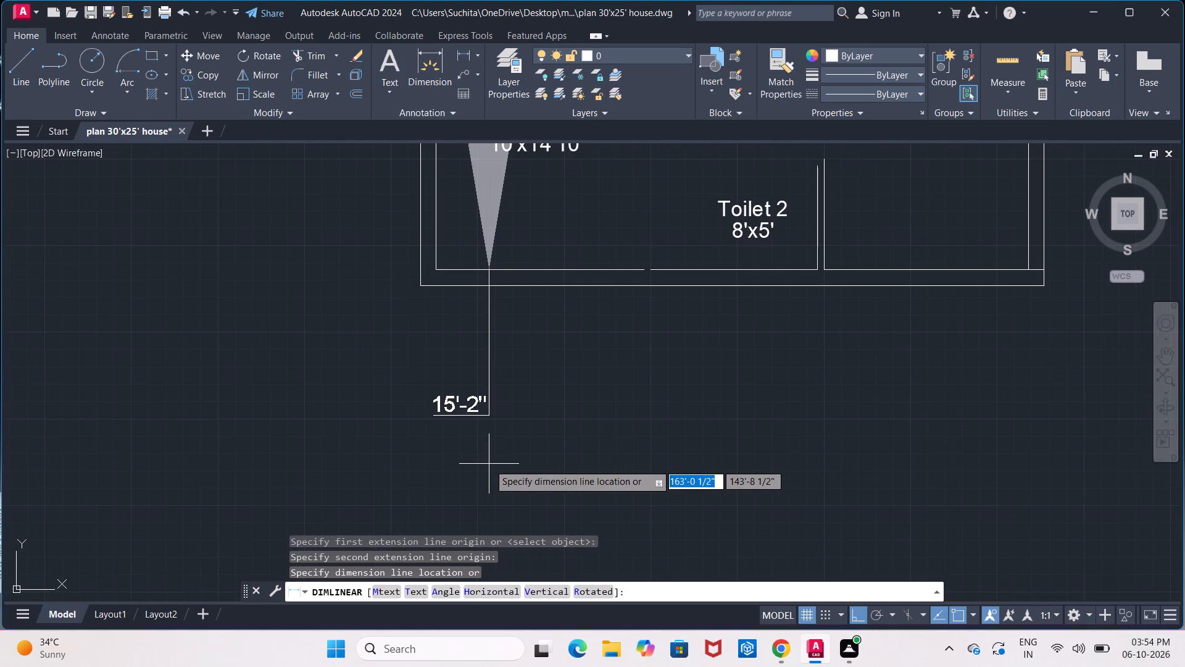
pyautogui.scroll(1, 489, 464)
pyautogui.moveTo(489, 464); pyautogui.dragTo(477, 510, button='middle')
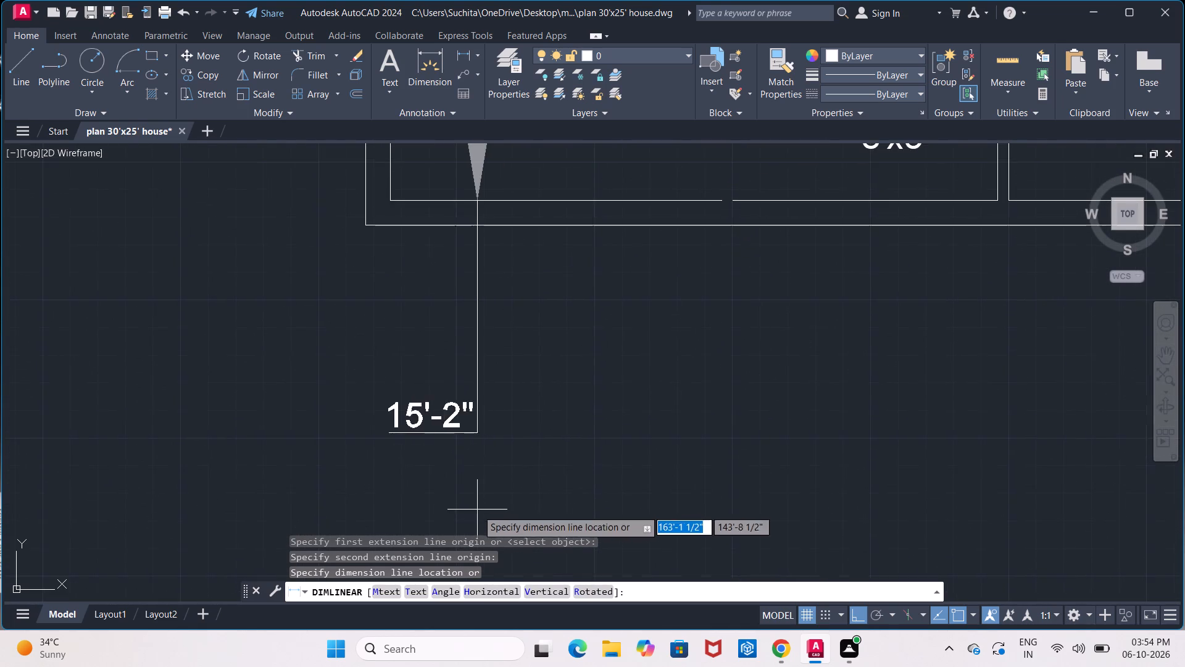
pyautogui.scroll(-3, 483, 501)
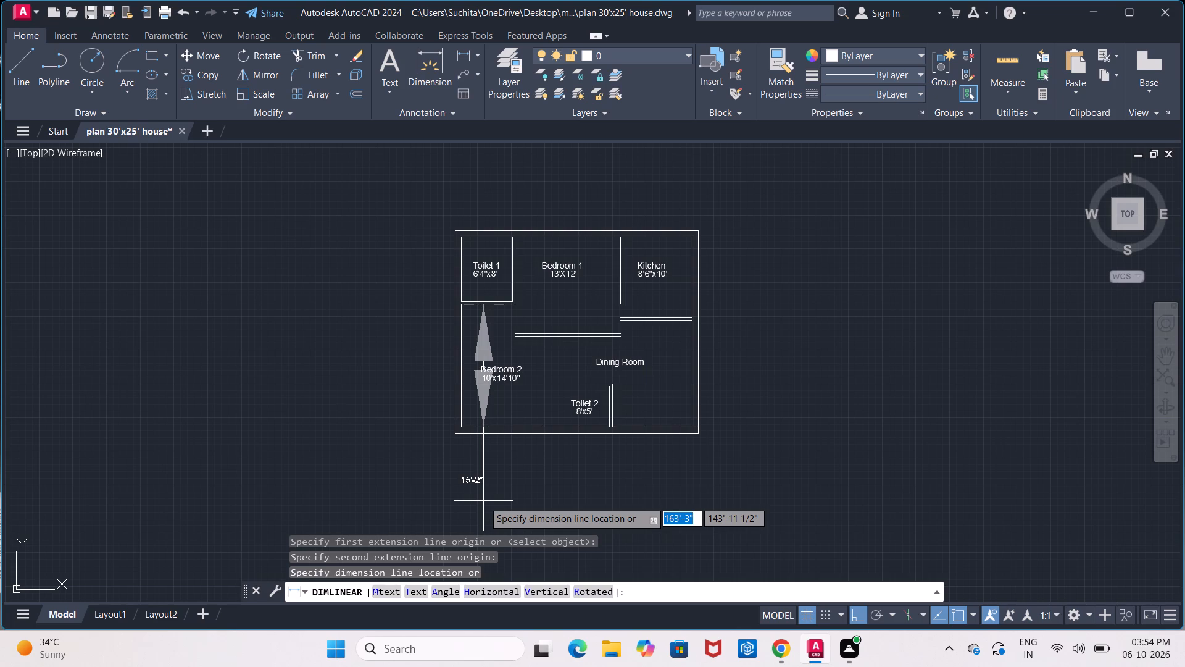
pyautogui.press('Escape')
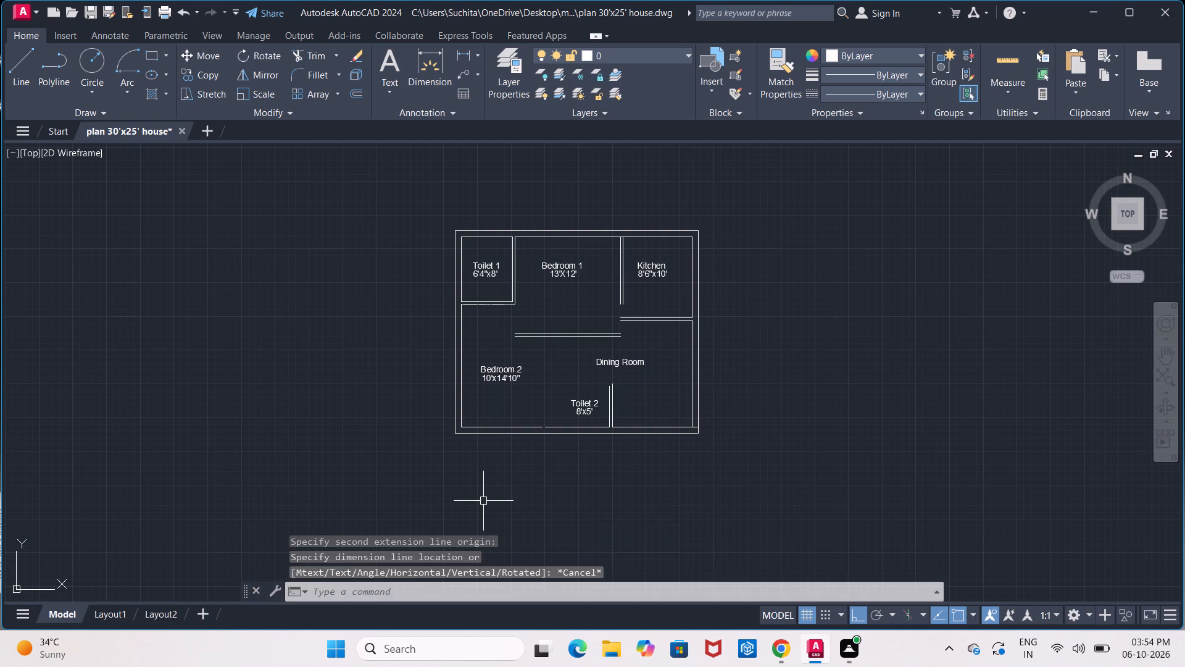
# Change the size label under the Bedroom 2 name to 10'x15'2", adding one more leading space to shift it beneath the name.
pyautogui.scroll(2, 523, 388)
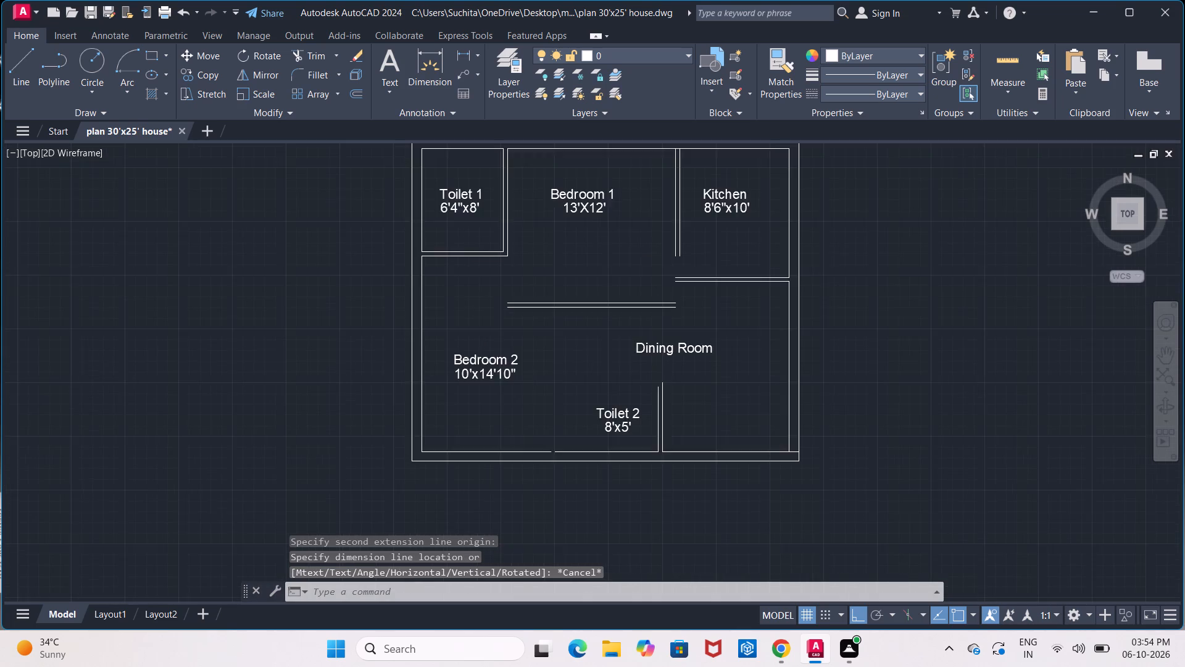
pyautogui.scroll(2, 519, 384)
pyautogui.click(393, 350)
pyautogui.click(393, 350)
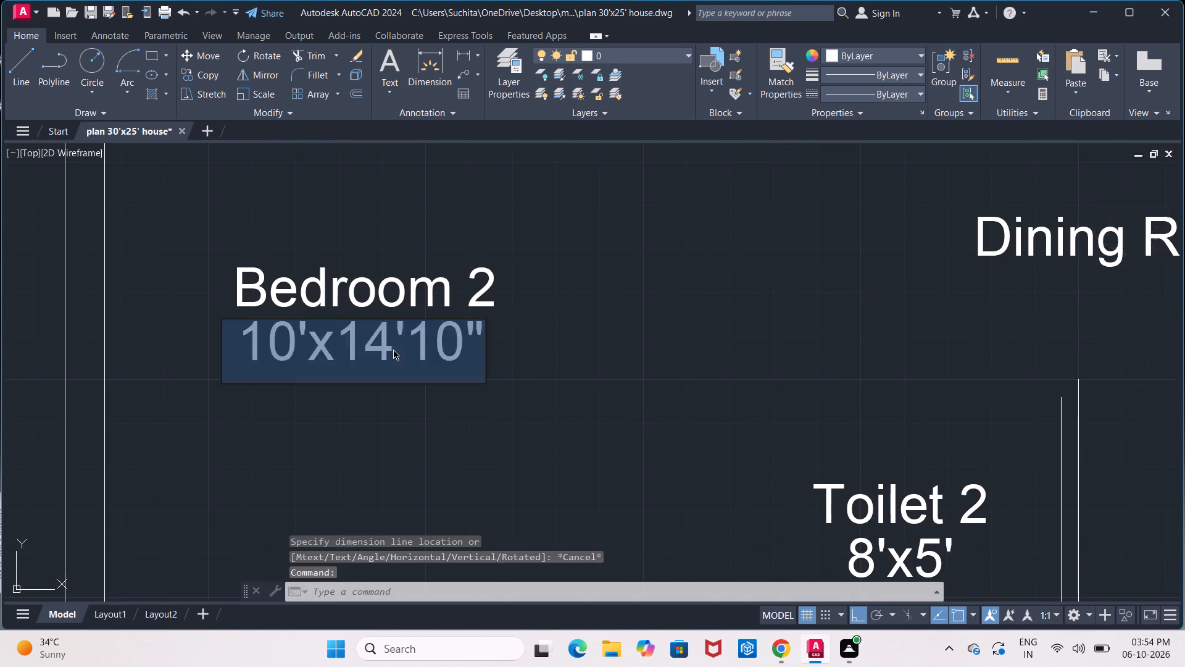
pyautogui.click(409, 344)
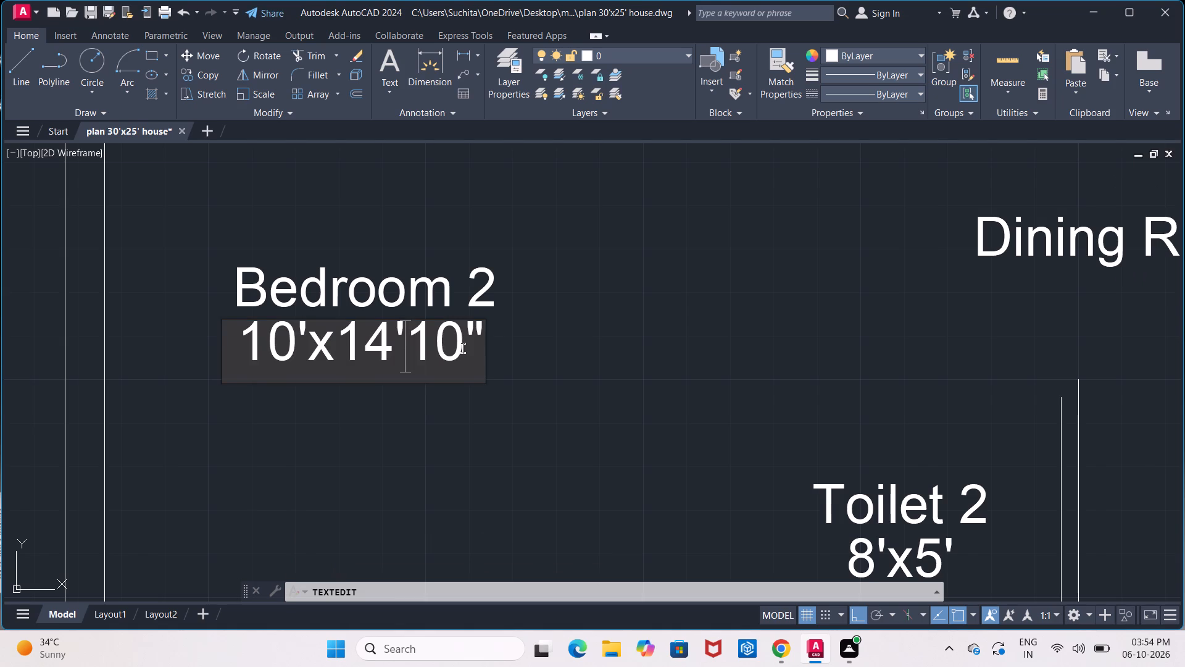
pyautogui.click(463, 348)
pyautogui.press('BackSpace')
pyautogui.press('BackSpace')
pyautogui.press('BackSpace')
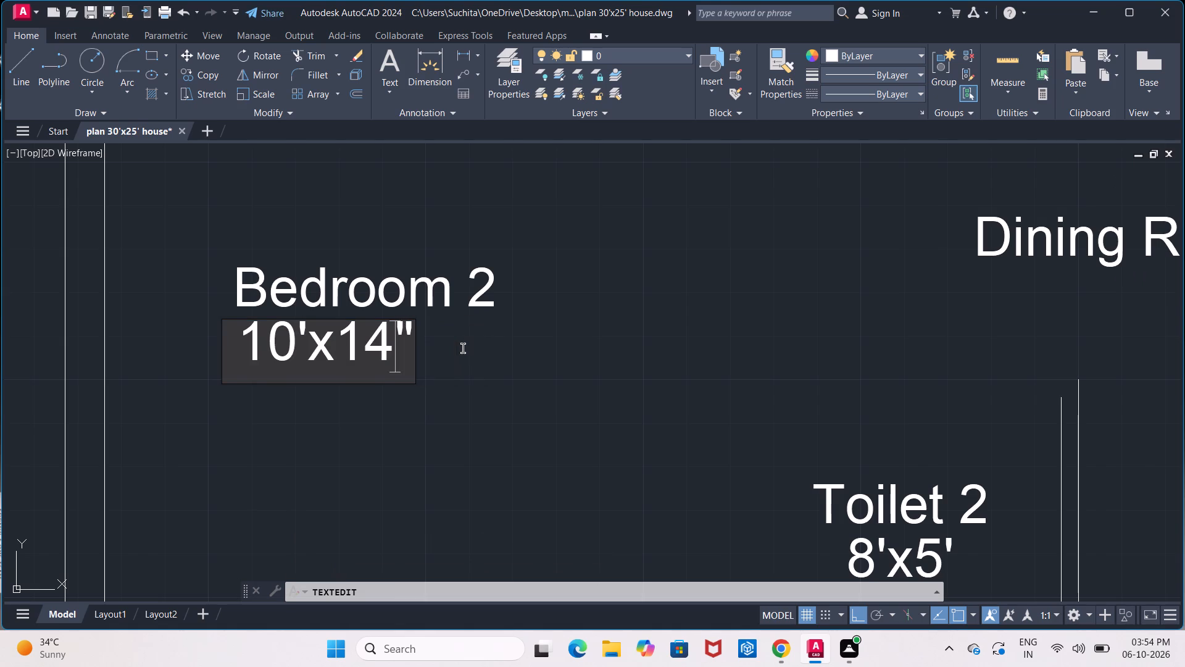
pyautogui.press('2')
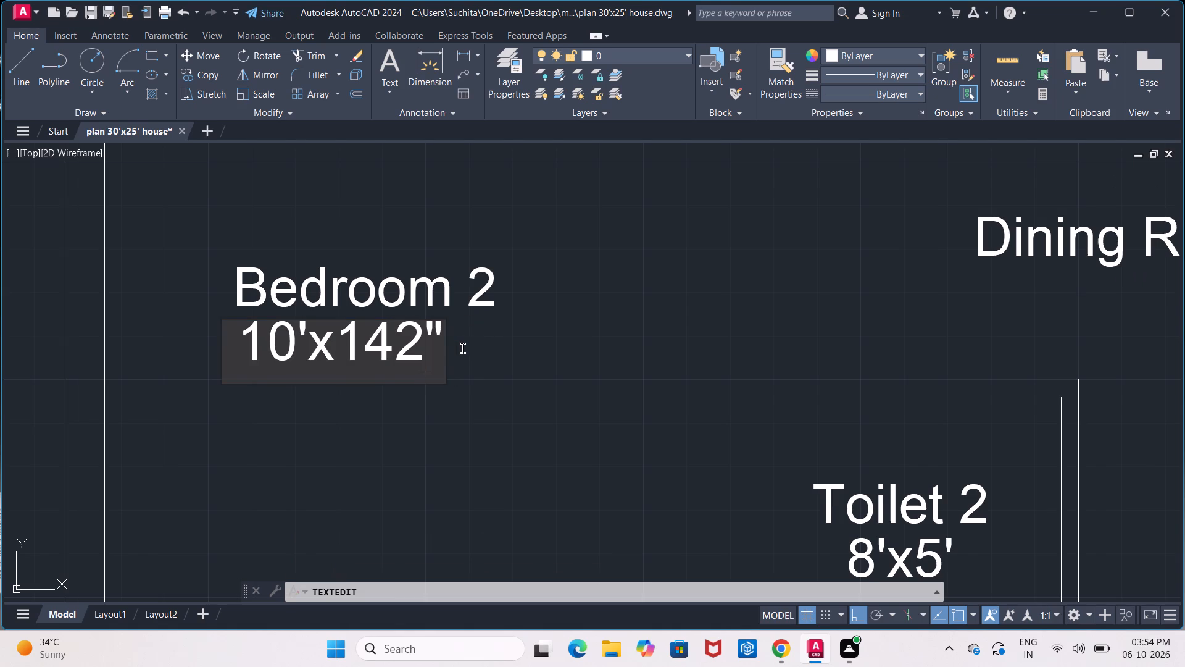
pyautogui.click(399, 345)
pyautogui.press('BackSpace')
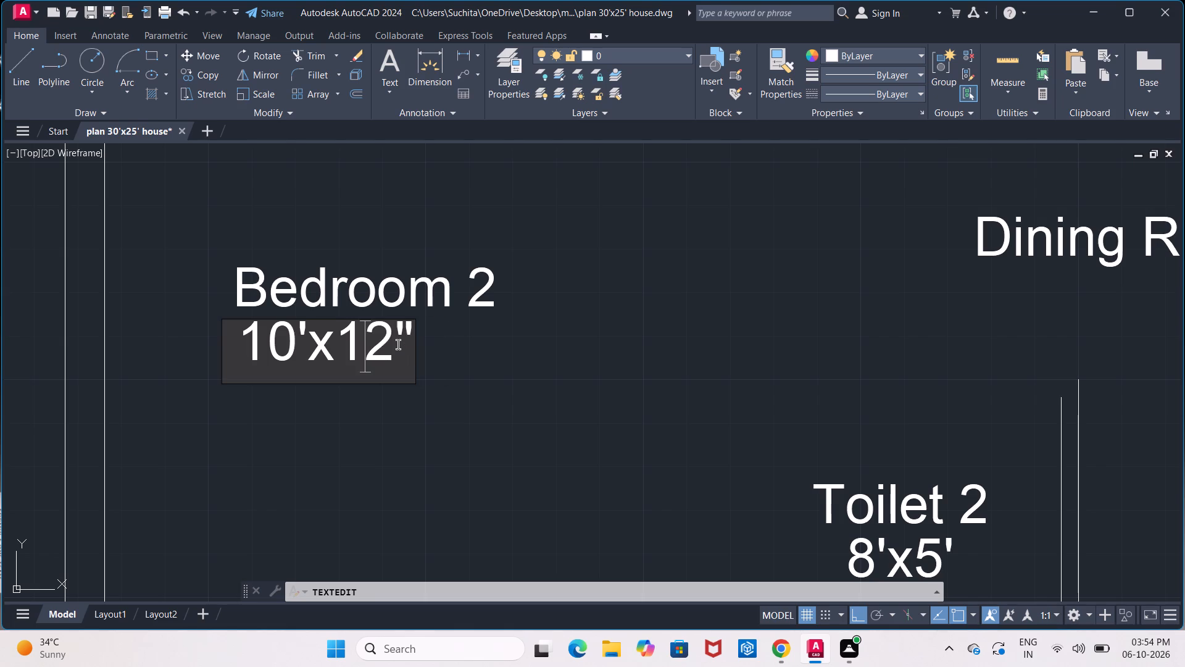
pyautogui.write("5'")
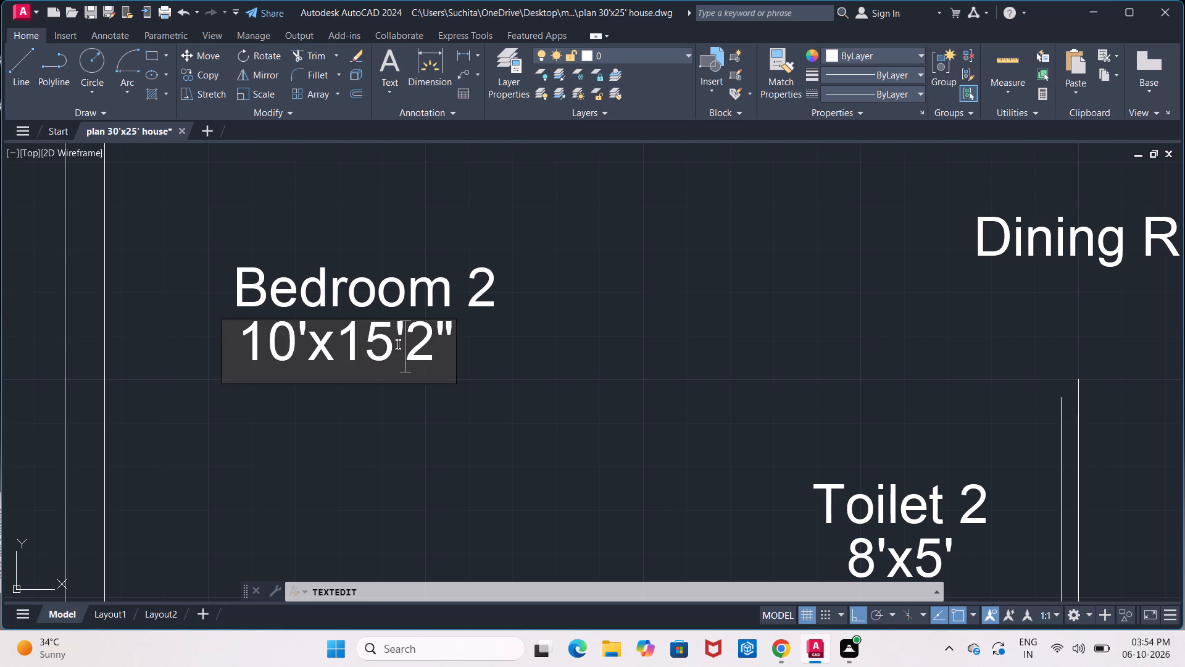
pyautogui.click(243, 350)
pyautogui.press('space')
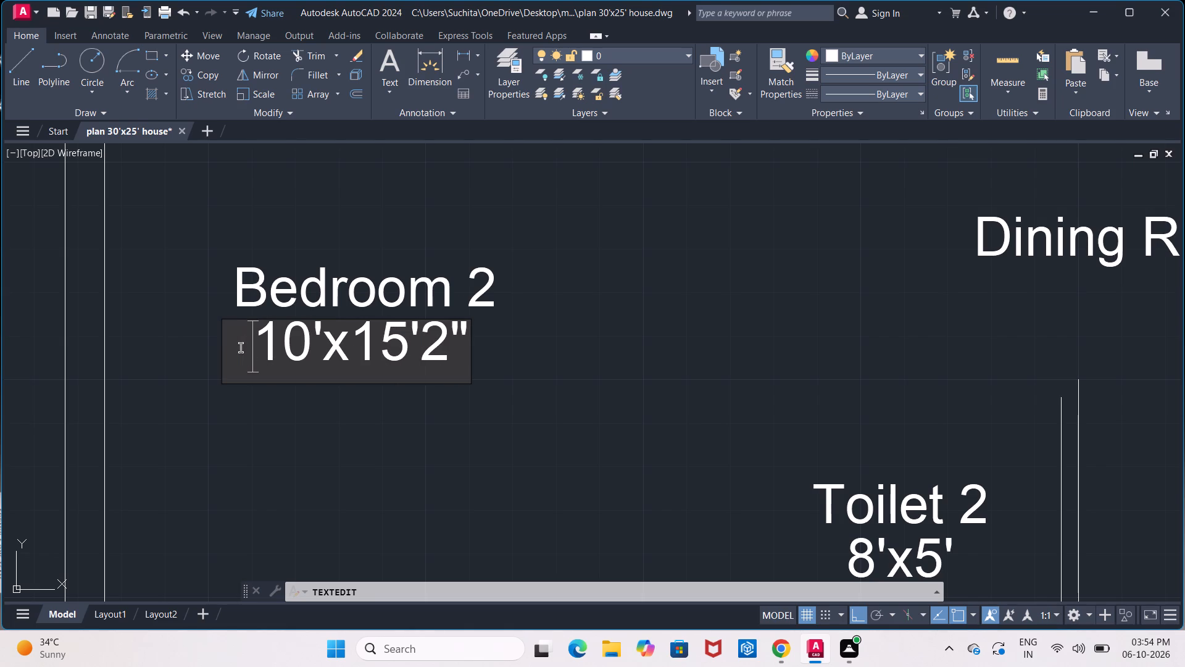
pyautogui.click(274, 413)
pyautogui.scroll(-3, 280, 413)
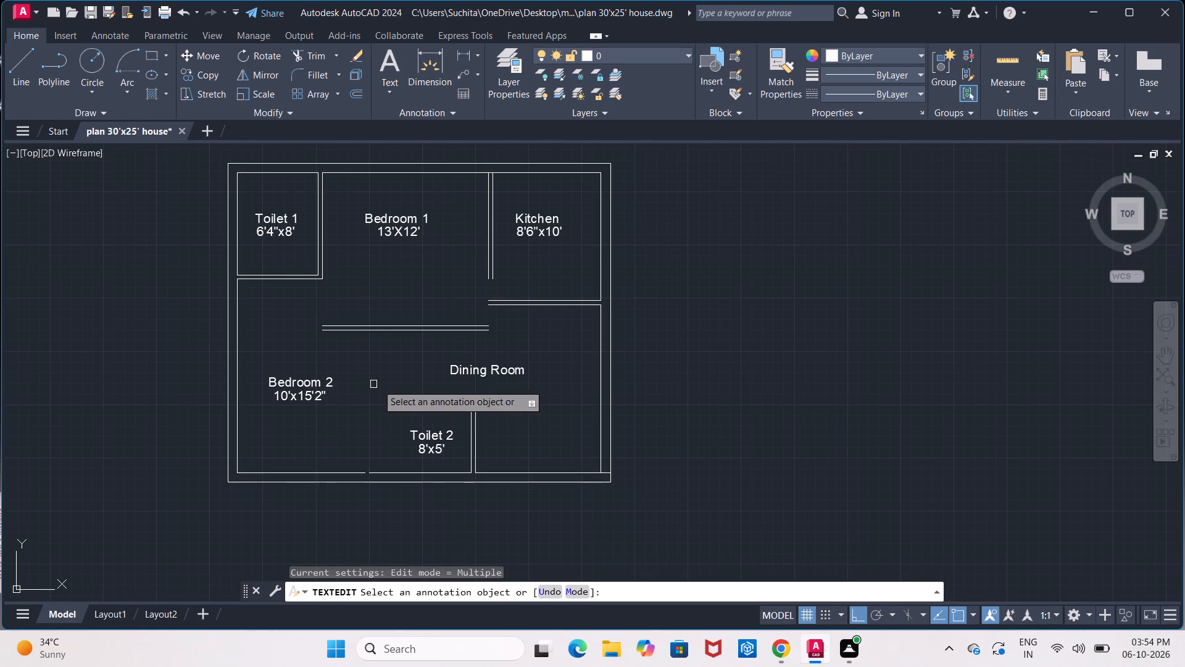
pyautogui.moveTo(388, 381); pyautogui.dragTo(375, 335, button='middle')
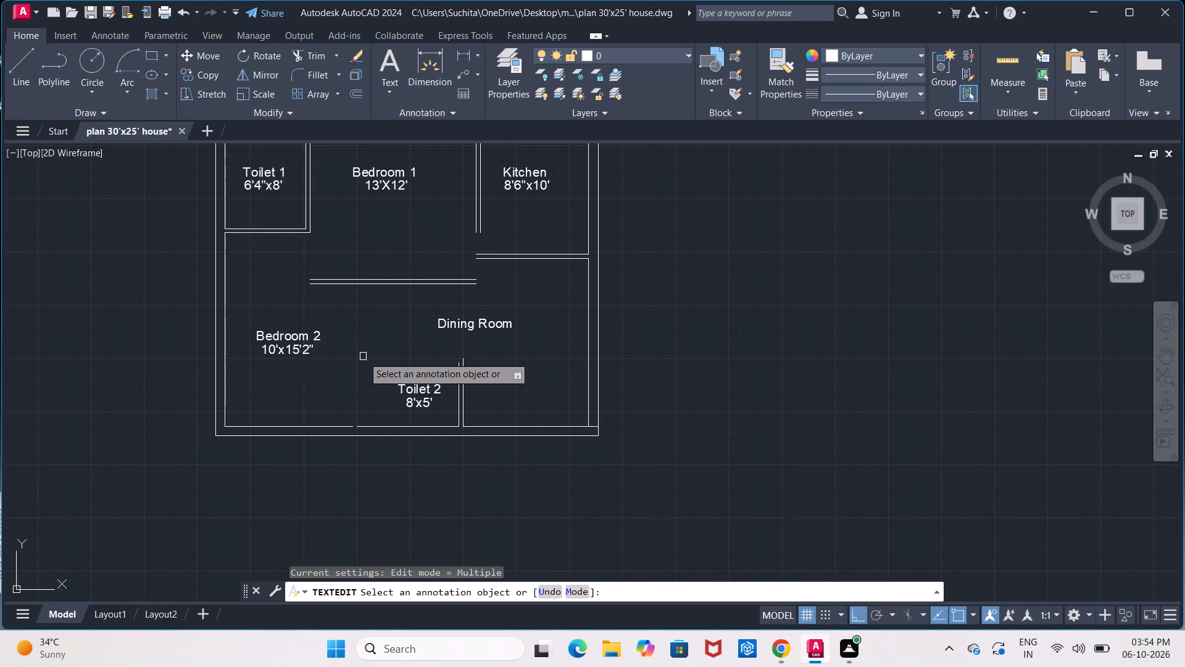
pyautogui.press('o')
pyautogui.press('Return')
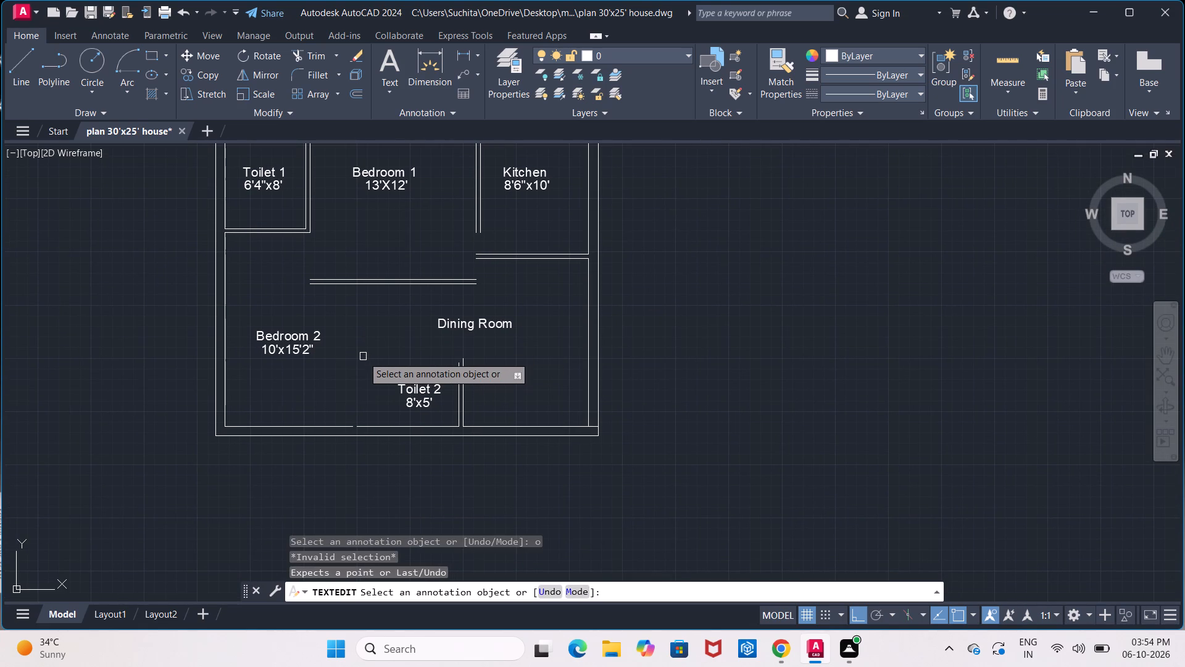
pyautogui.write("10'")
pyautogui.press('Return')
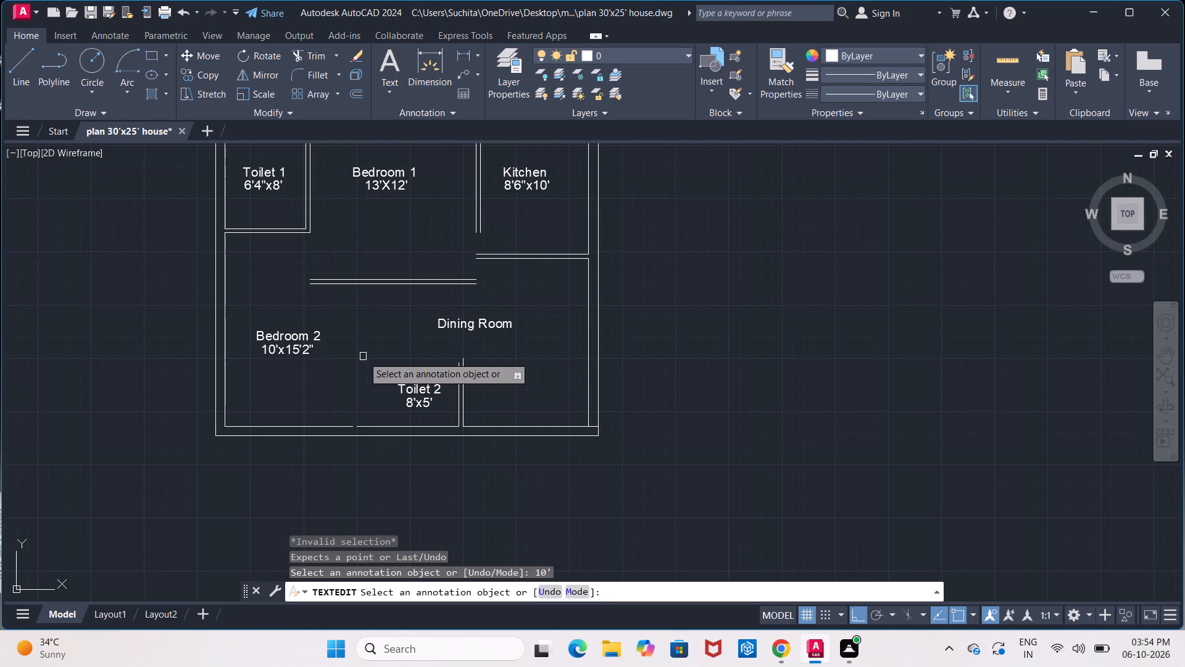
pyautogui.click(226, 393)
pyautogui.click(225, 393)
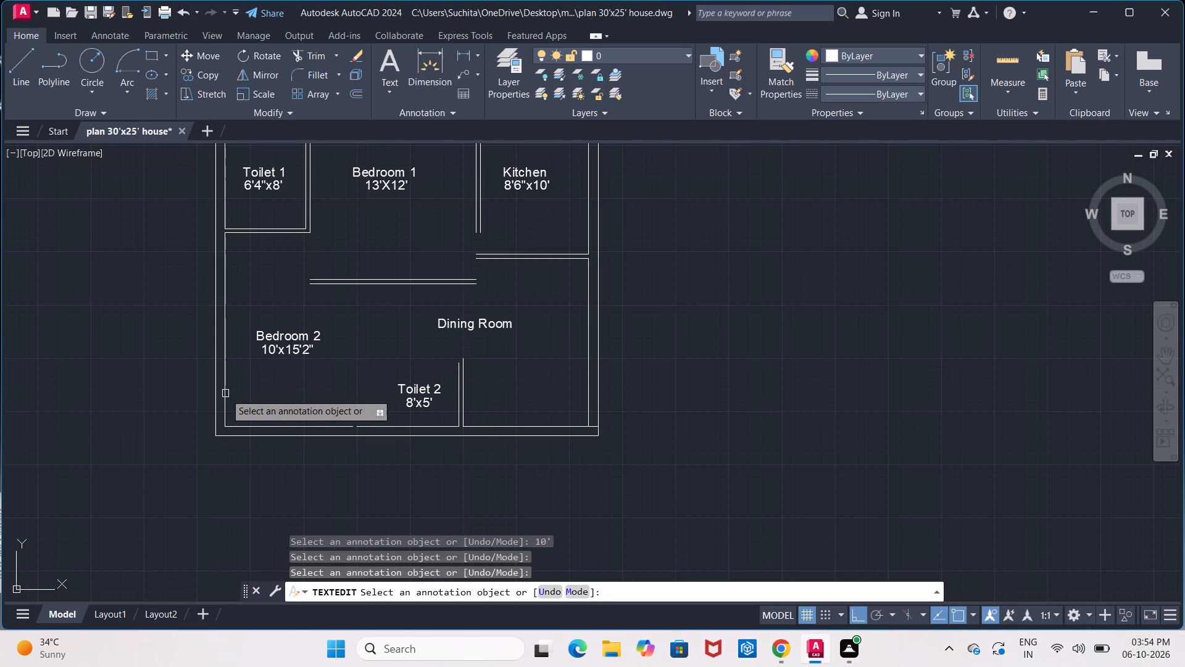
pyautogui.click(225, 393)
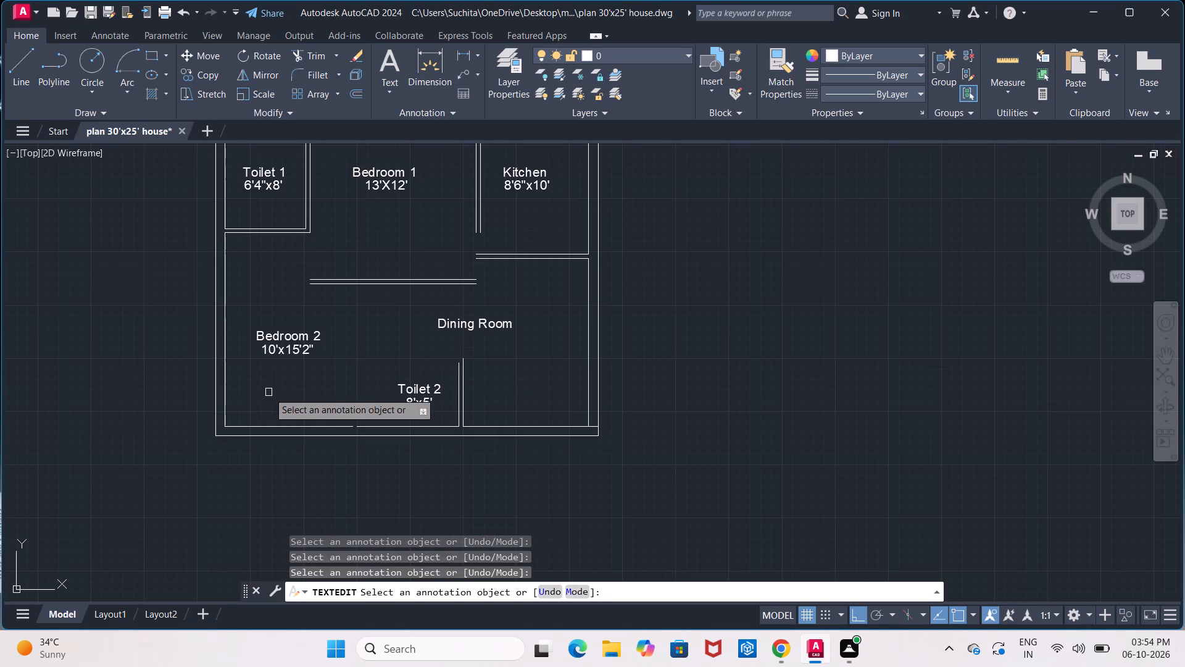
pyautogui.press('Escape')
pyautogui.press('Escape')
# Offset Bedroom 2's left inner wall line 10' into the room to set the inner face of its right wall.
pyautogui.press('o')
pyautogui.press('Return')
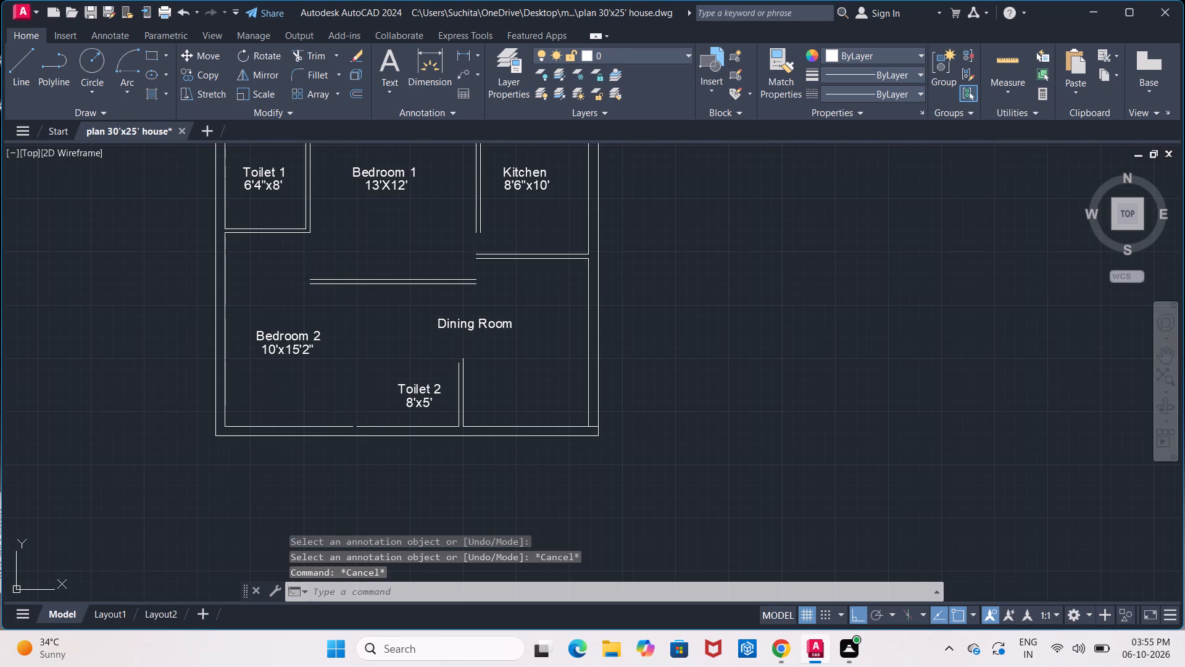
pyautogui.write("10'")
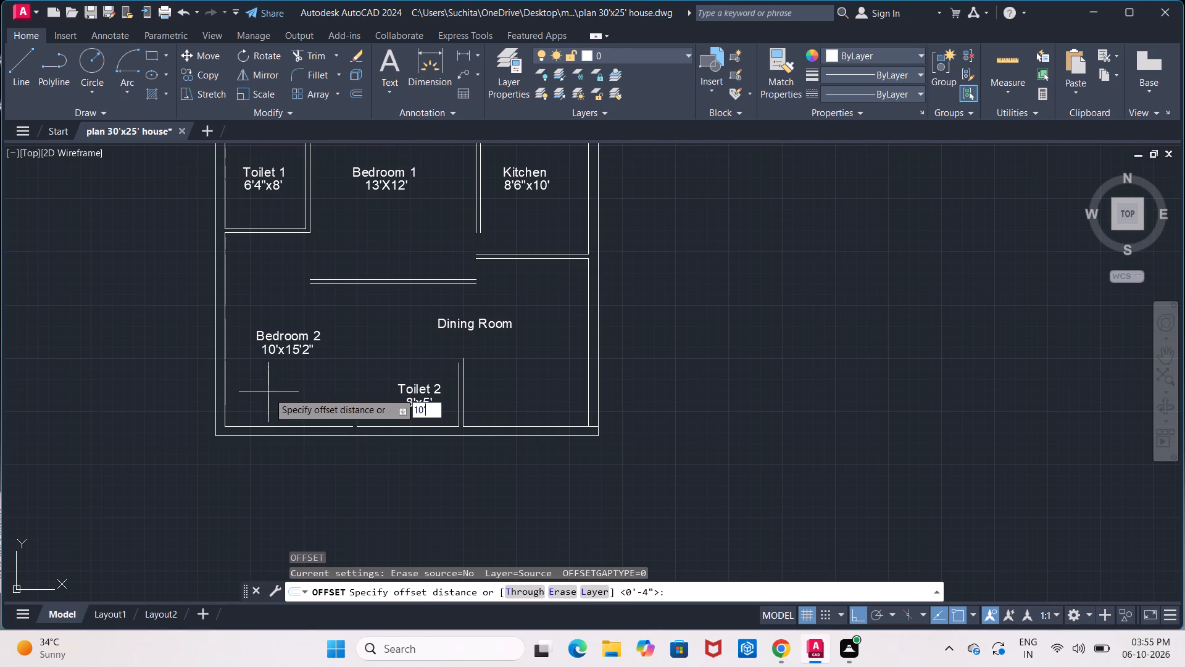
pyautogui.press('Return')
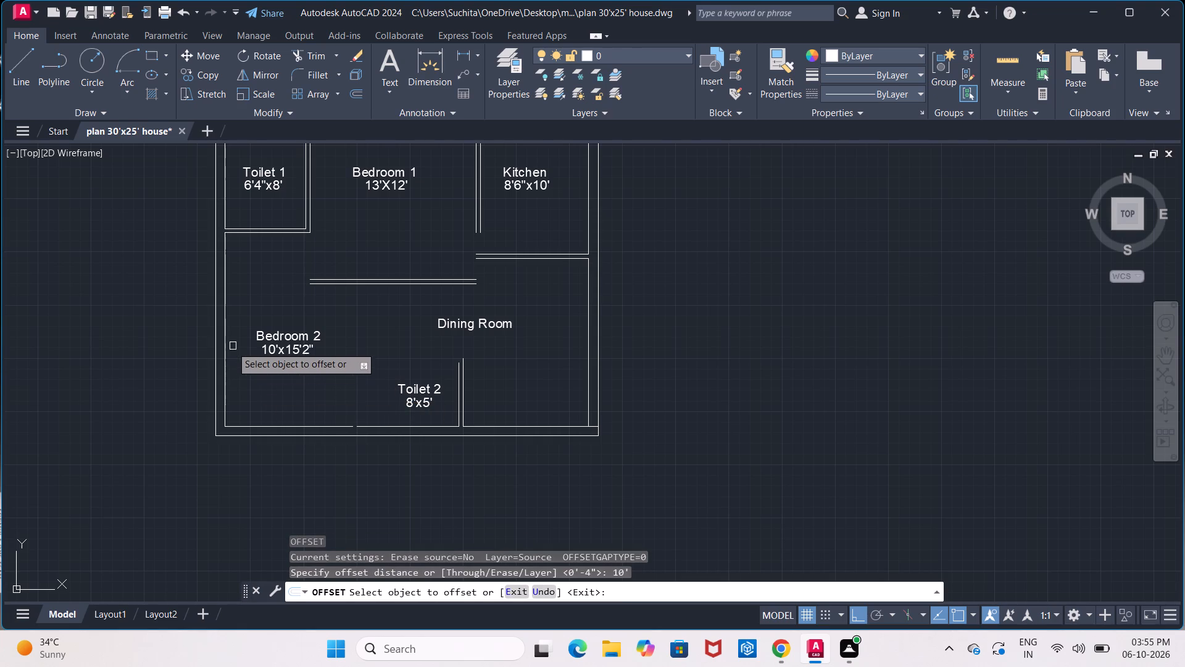
pyautogui.click(224, 353)
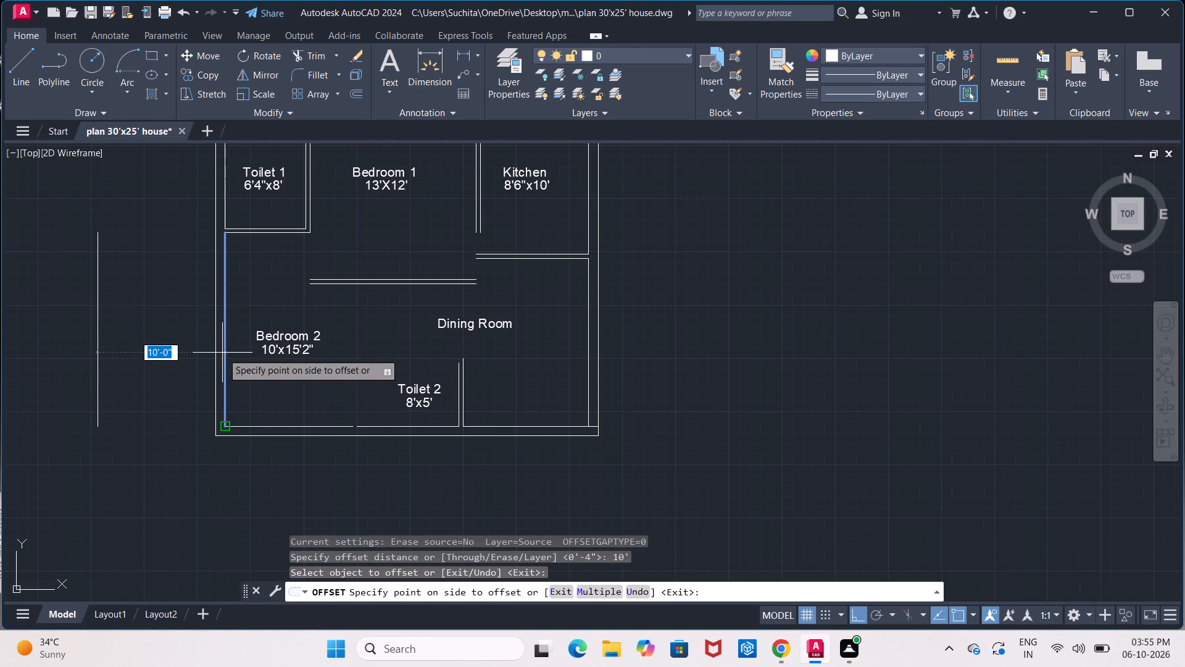
pyautogui.click(317, 386)
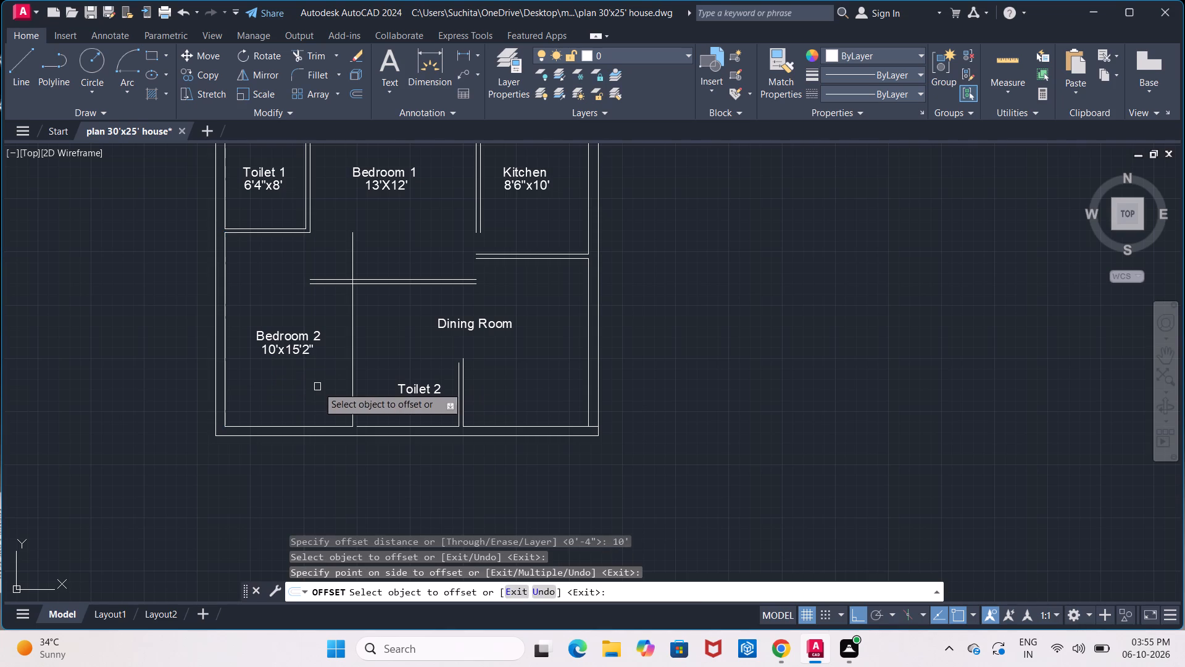
# Offset Bedroom 2's new right inner wall line 4" outward, toward Toilet 2, to give the wall its thickness.
pyautogui.press('Return')
pyautogui.press('Return')
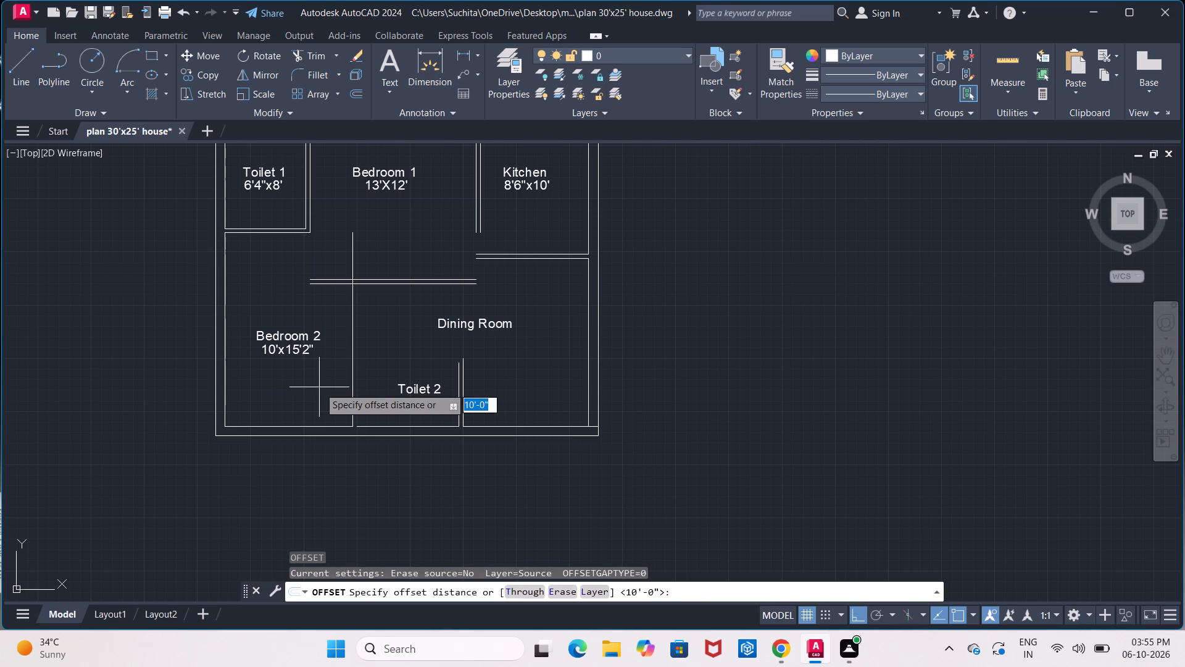
pyautogui.write('4"')
pyautogui.press('Return')
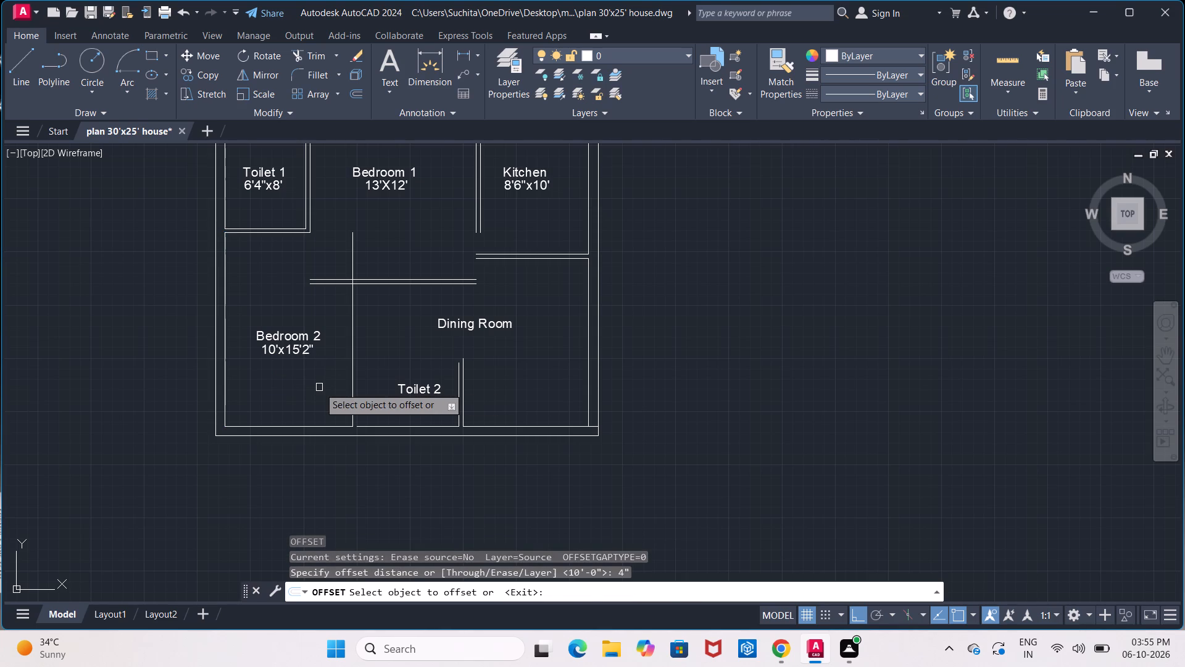
pyautogui.click(352, 375)
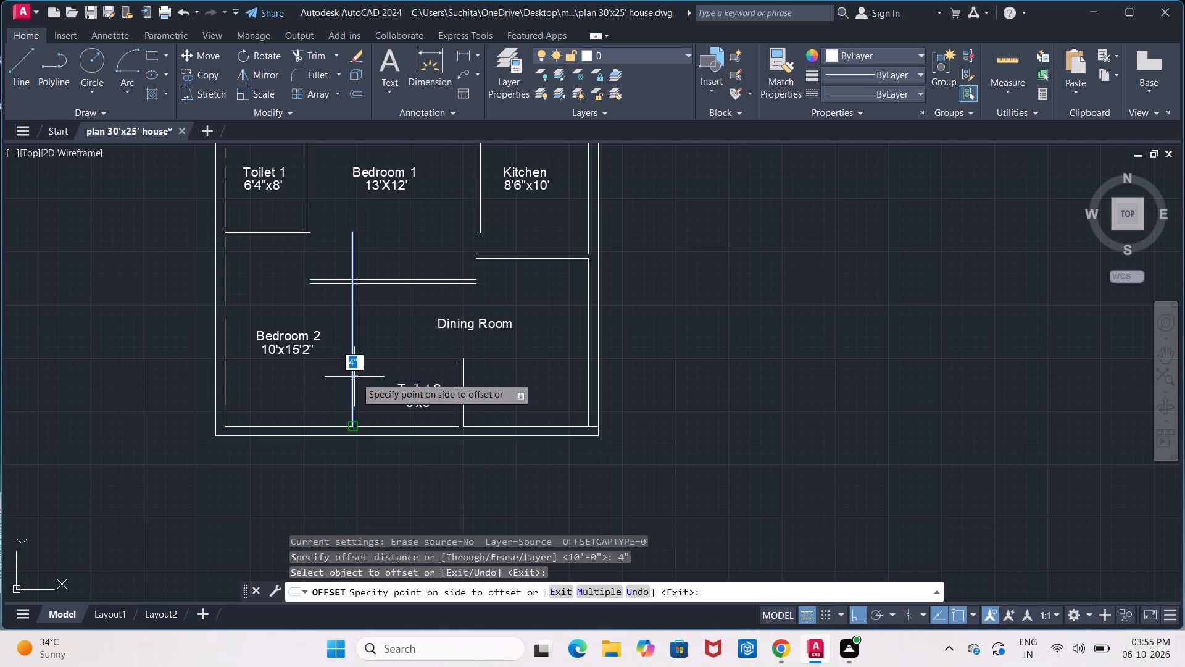
pyautogui.click(370, 382)
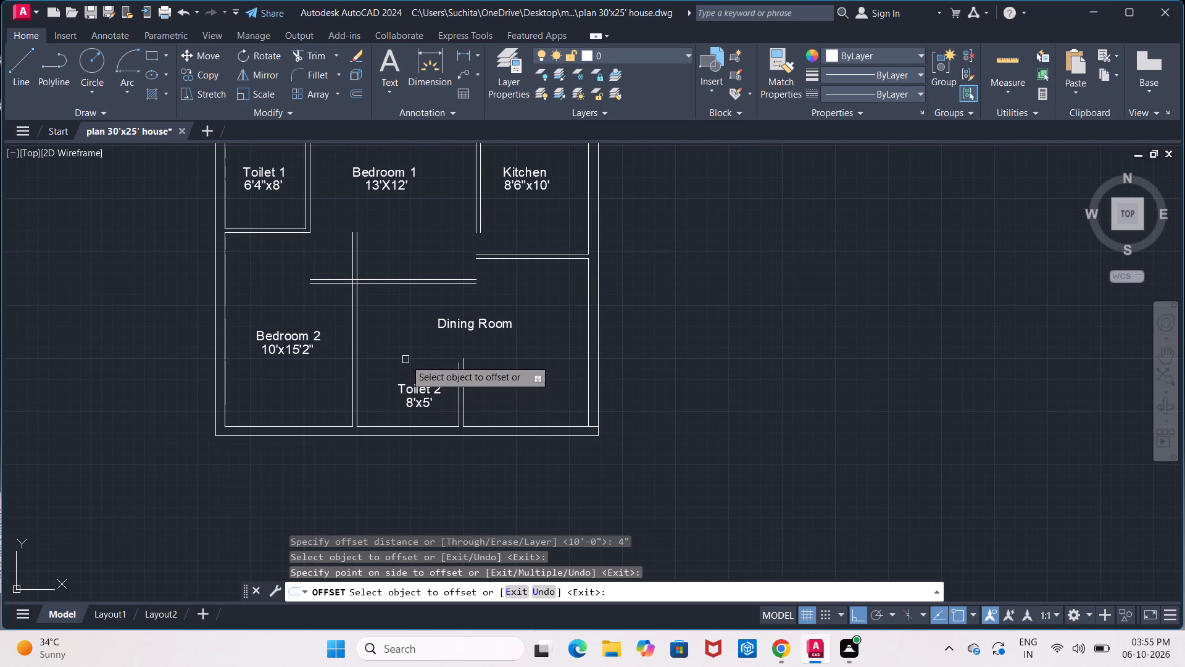
pyautogui.press('Return')
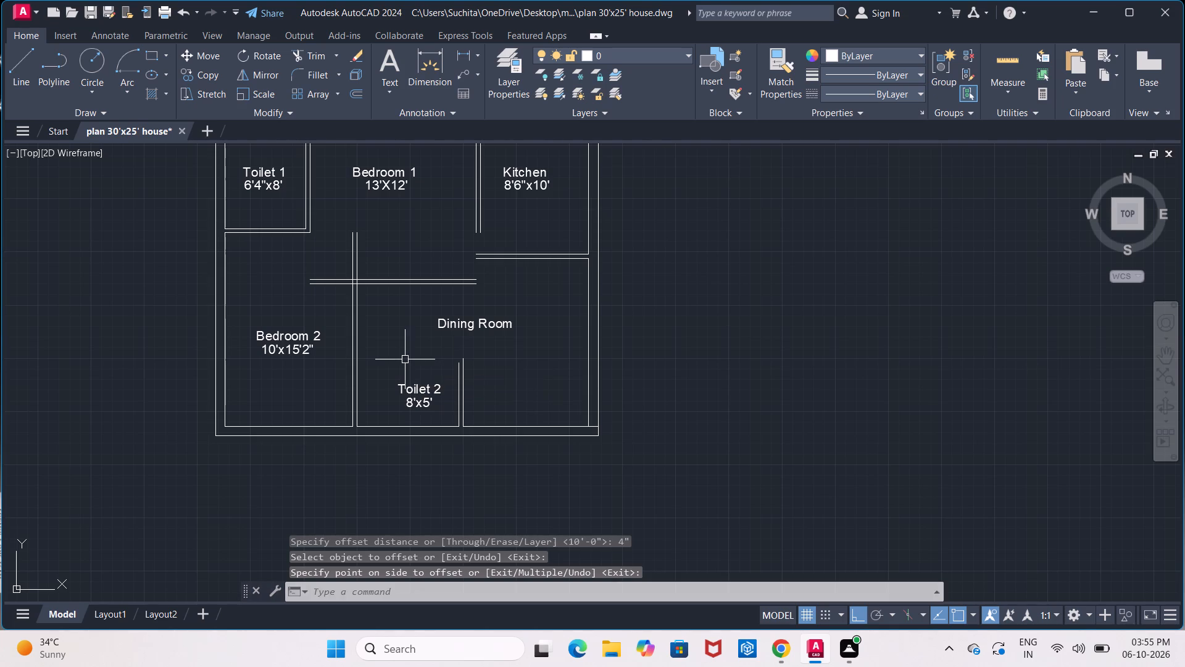
# Offset Toilet 2's lower inner wall line 5' up into the room to set the inner face of its upper wall.
pyautogui.press('Return')
pyautogui.press('5')
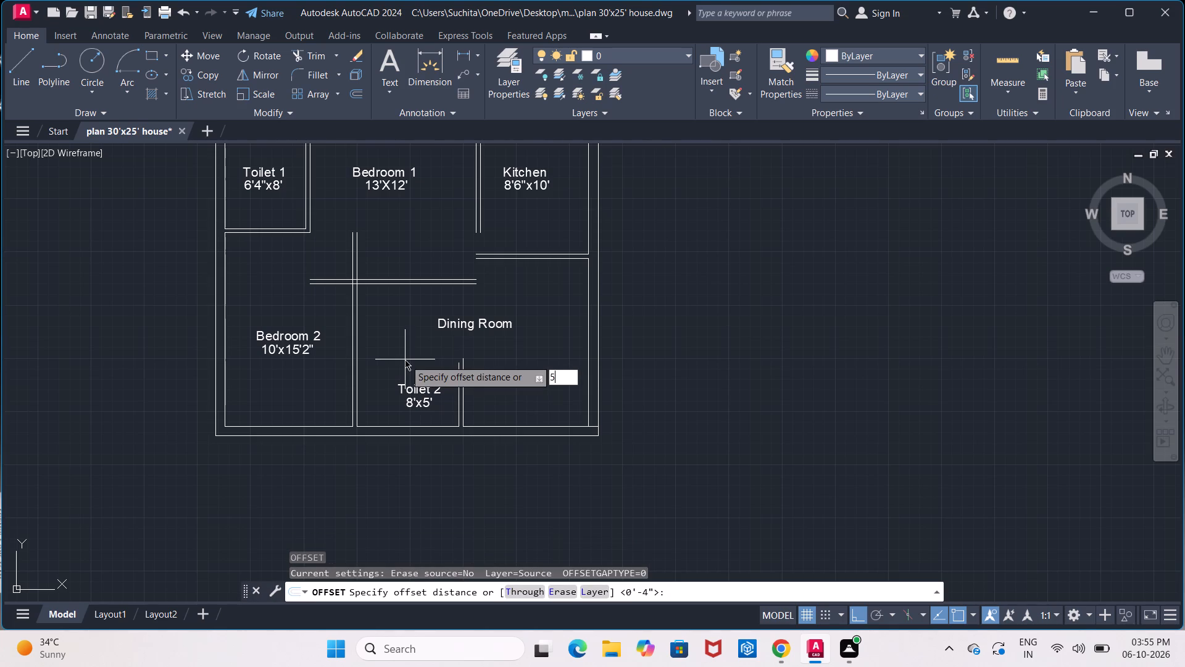
pyautogui.press("'")
pyautogui.press('Return')
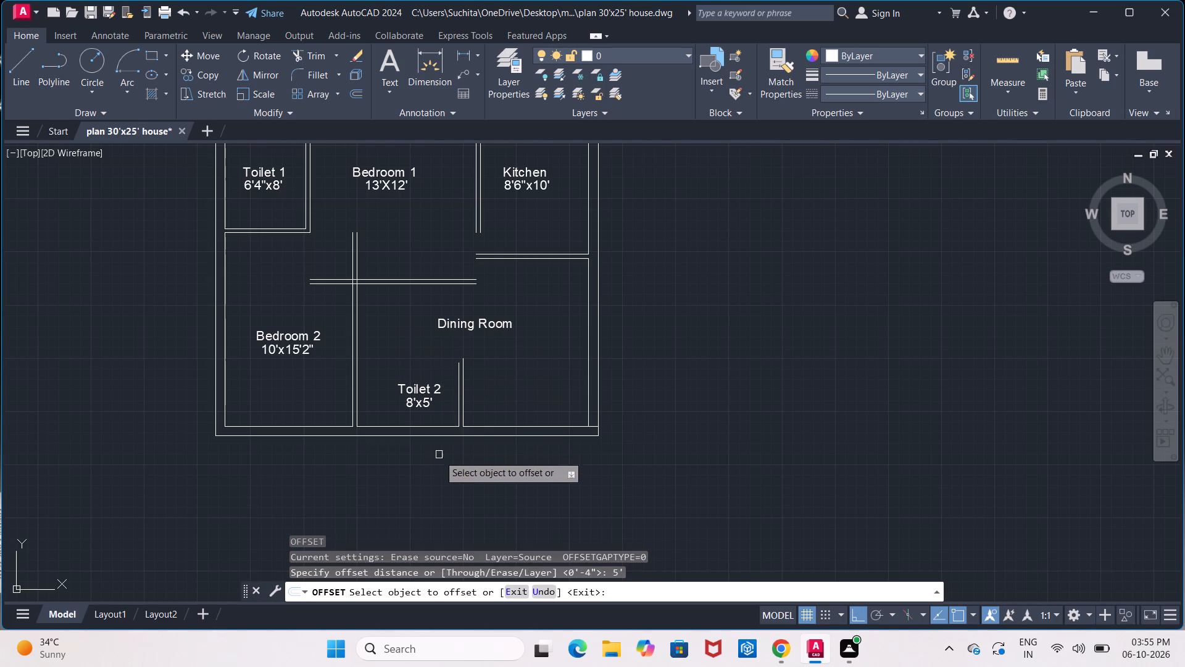
pyautogui.click(417, 424)
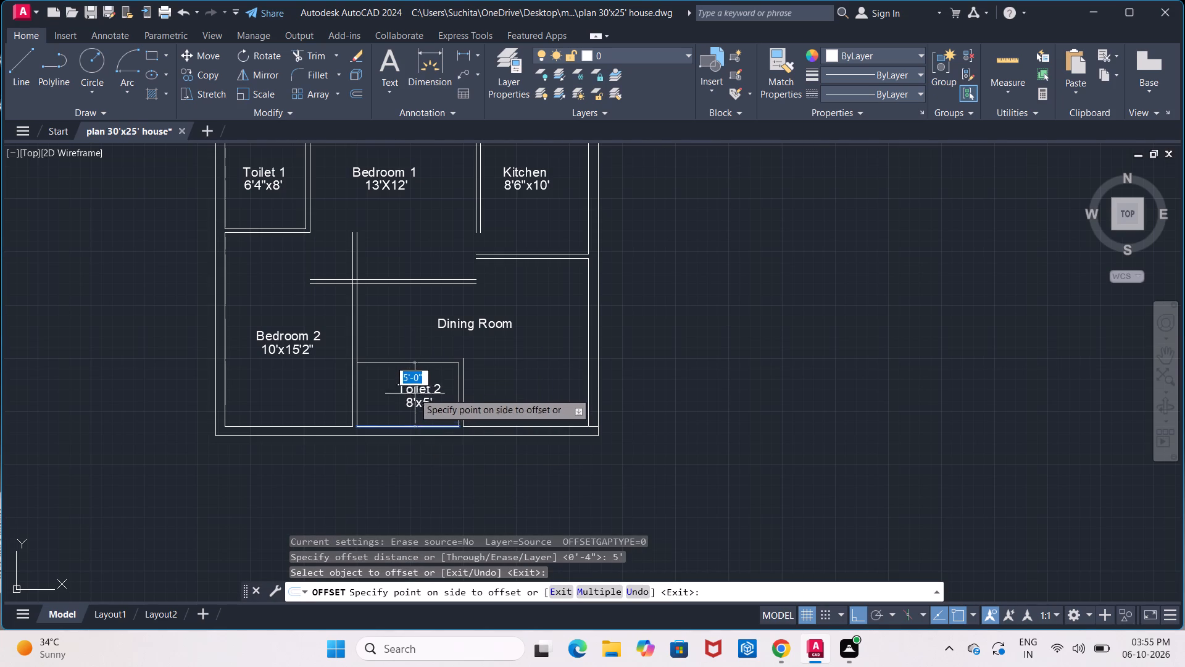
pyautogui.click(405, 370)
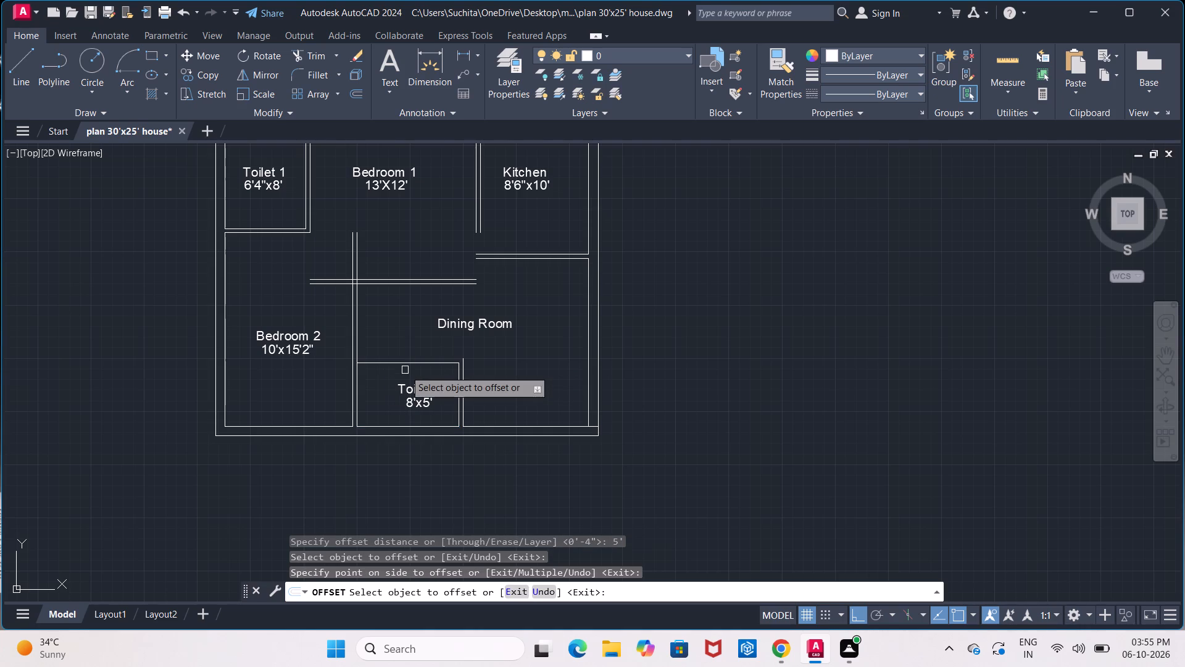
pyautogui.press('Return')
# Offset Toilet 2's new upper wall line 4" upward, toward the Dining Room, to give the wall its thickness.
pyautogui.press('Return')
pyautogui.write('4"')
pyautogui.press('Return')
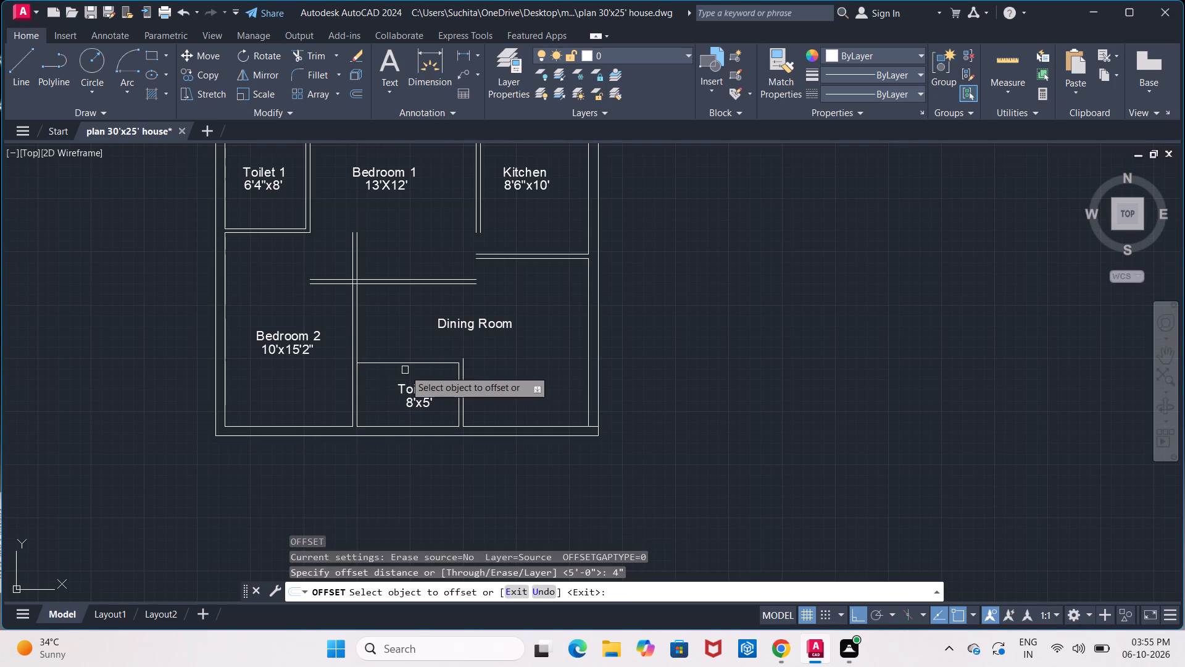
pyautogui.click(406, 364)
pyautogui.click(406, 346)
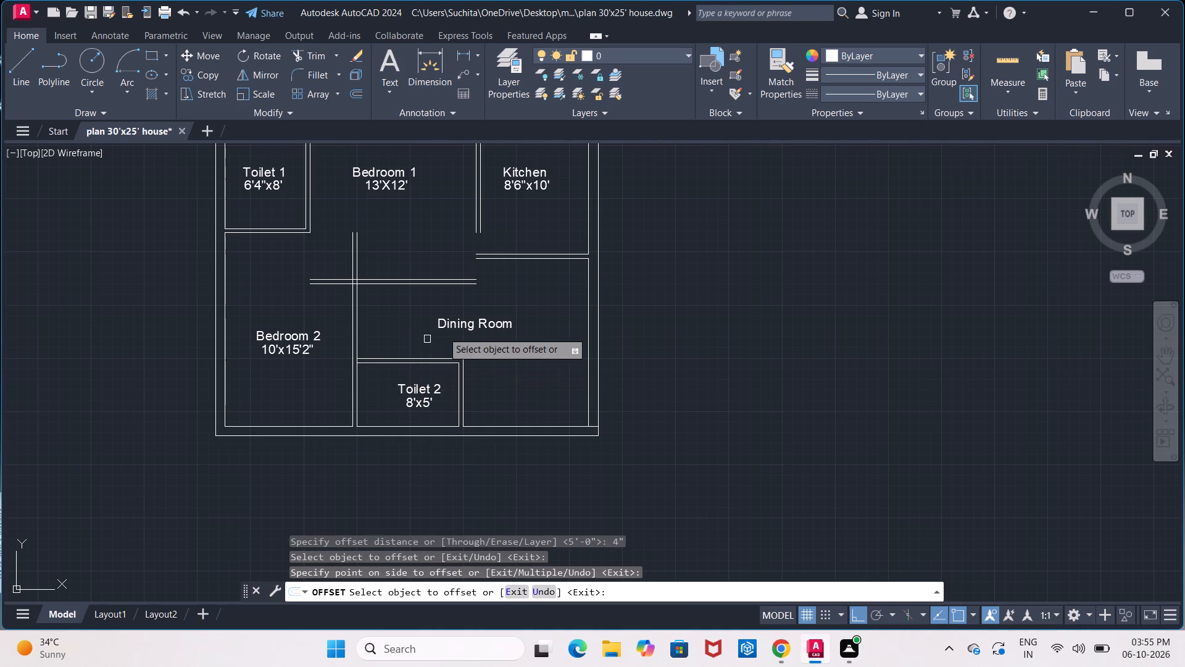
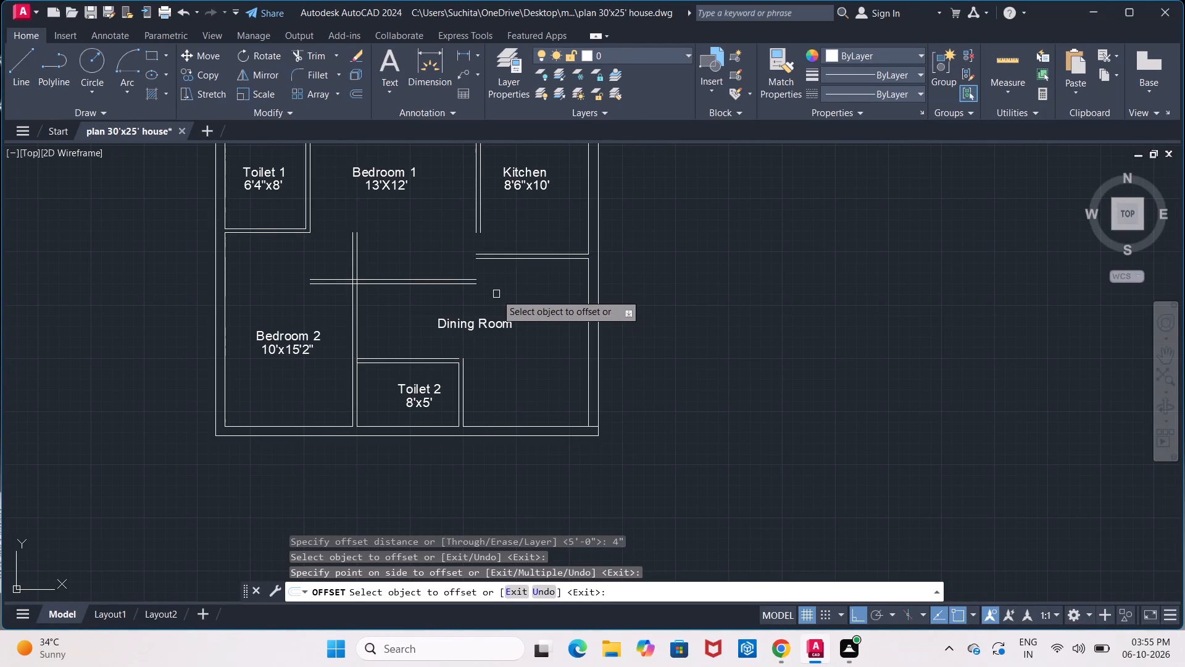
# Fillet the outer wall lines of Toilet 2 so they meet at the corner facing the Dining Room.
pyautogui.press('Escape')
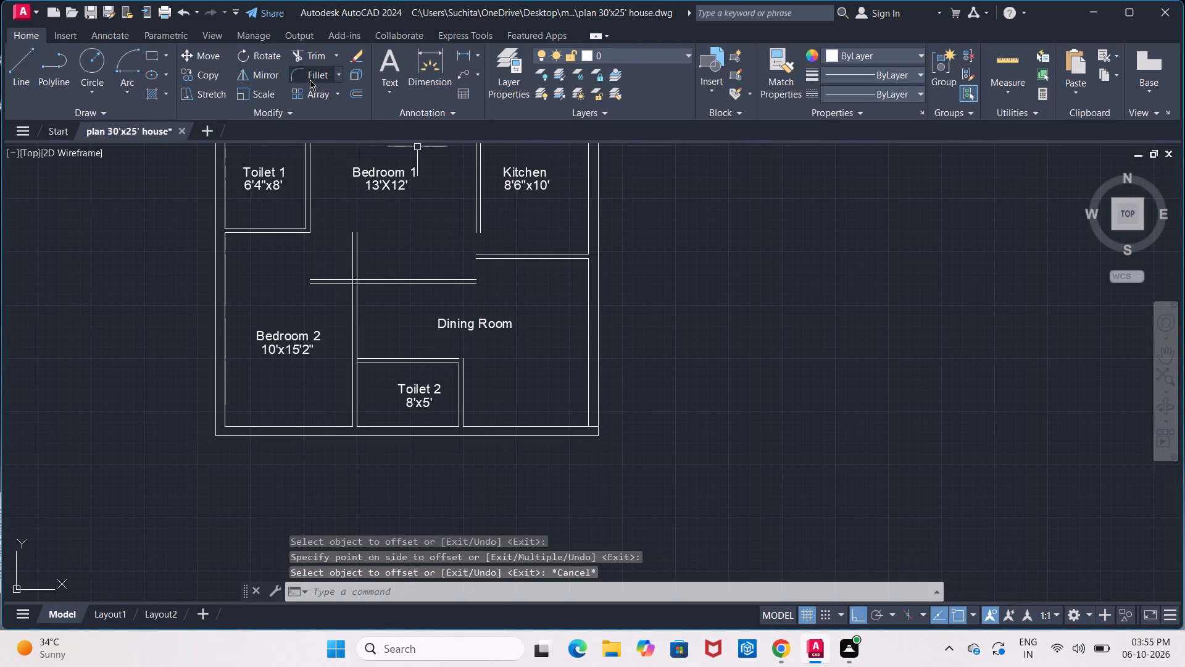
pyautogui.click(310, 80)
pyautogui.scroll(2, 446, 349)
pyautogui.click(457, 371)
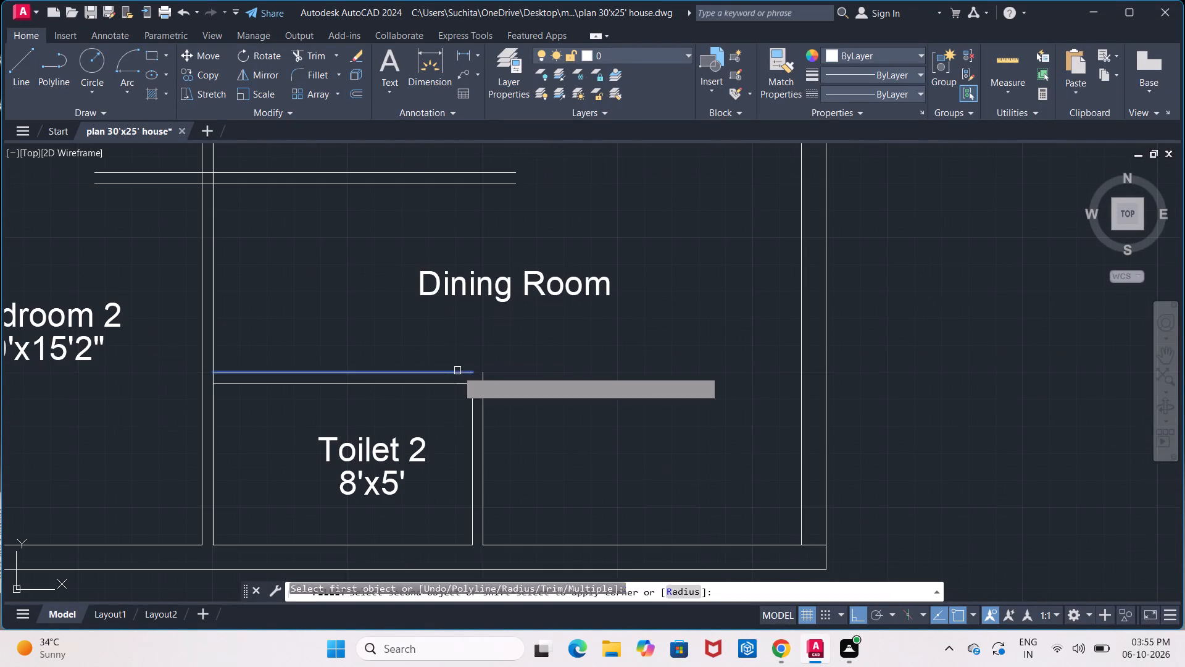
pyautogui.click(480, 381)
pyautogui.scroll(-2, 515, 357)
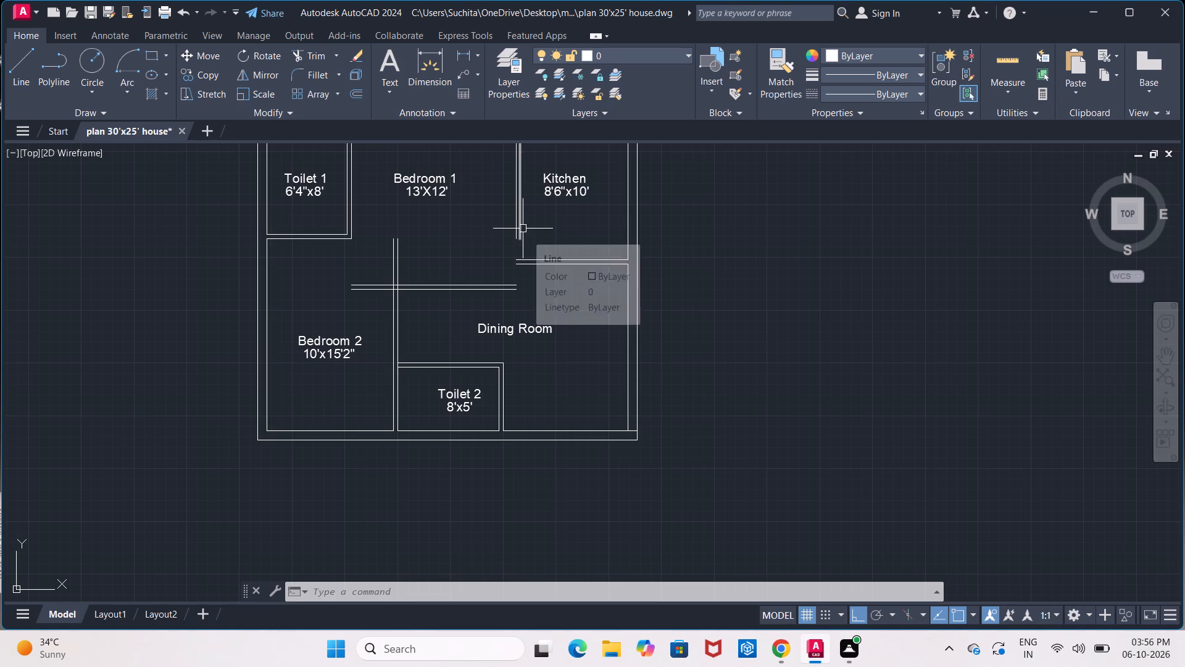
# Stretch both lines of the wall between Bedroom 1 and Kitchen about 6'-0" down into the Dining Room, ending level.
pyautogui.click(521, 230)
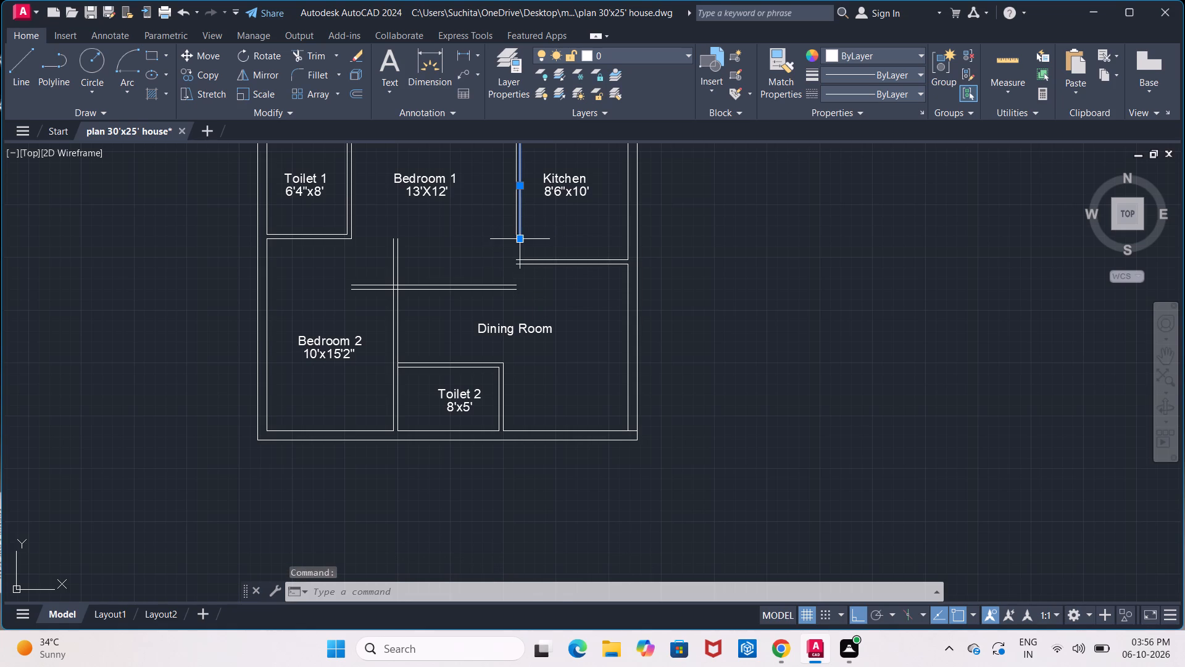
pyautogui.click(518, 236)
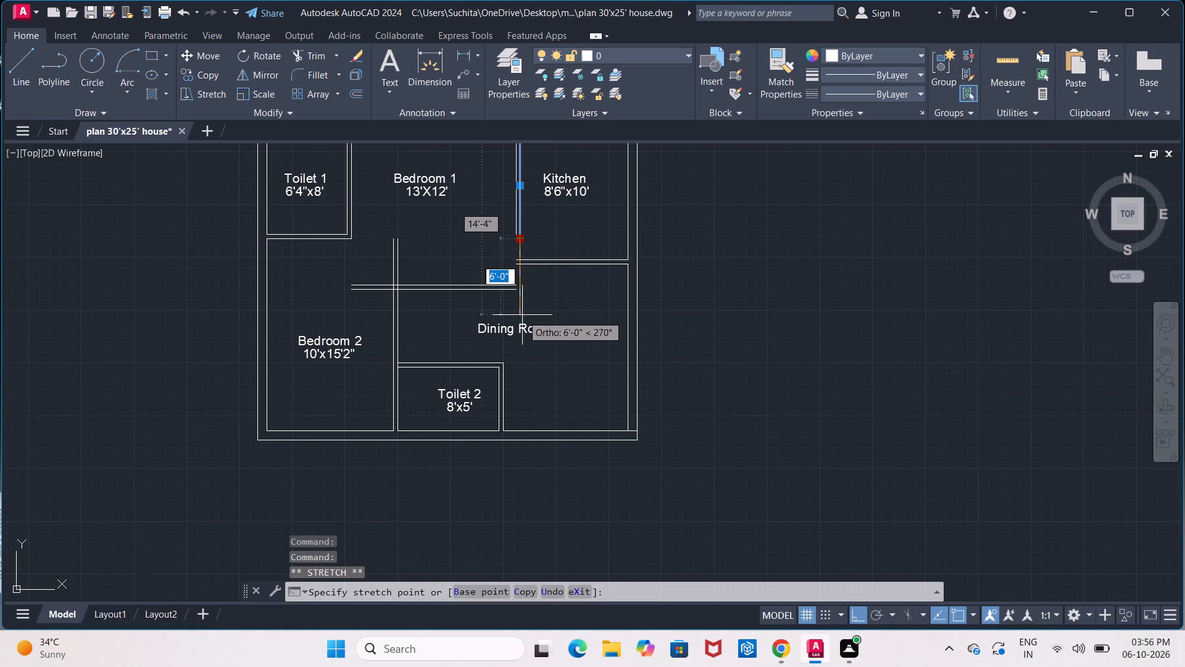
pyautogui.click(522, 315)
pyautogui.press('Escape')
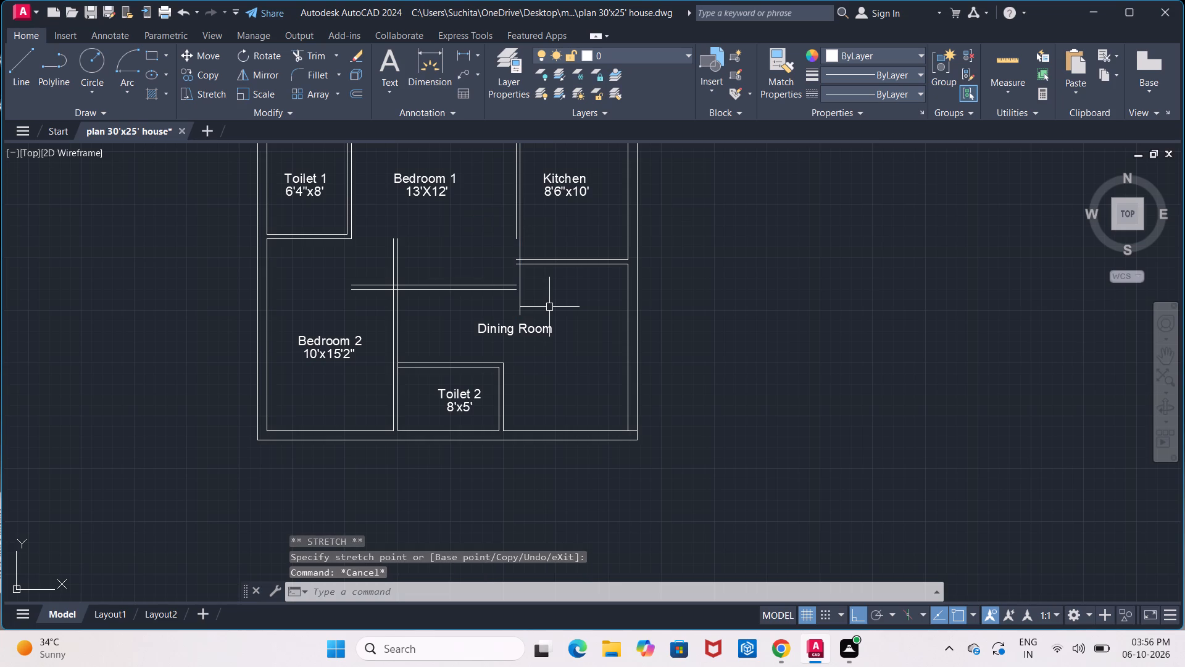
pyautogui.click(517, 230)
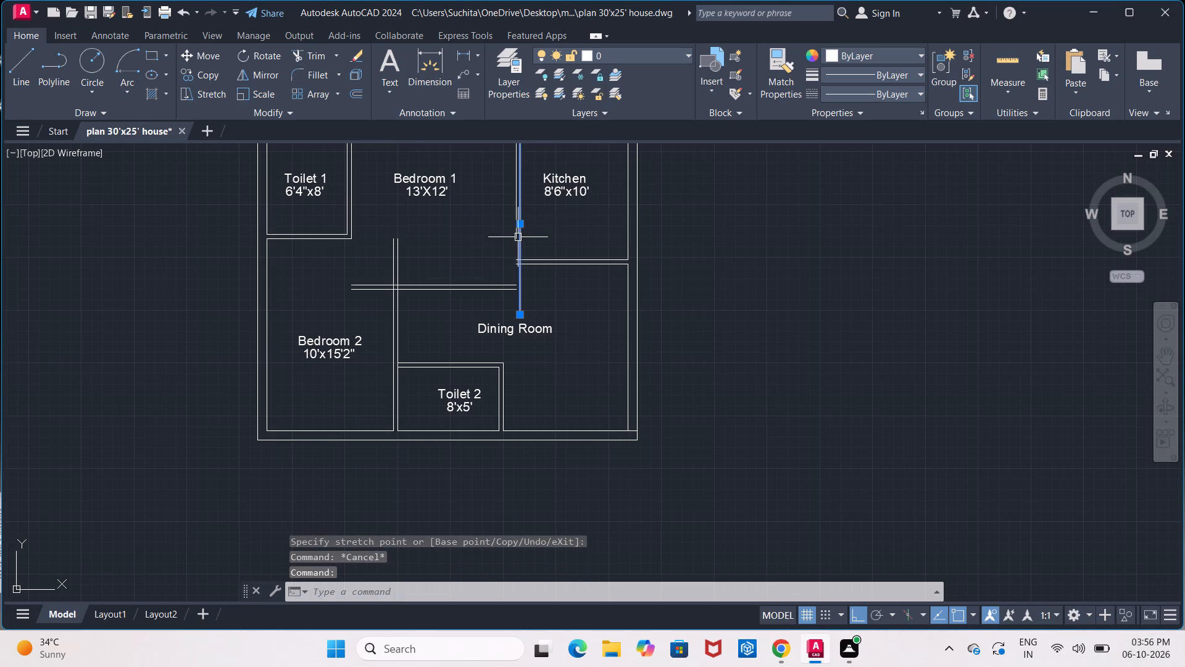
pyautogui.scroll(2, 518, 238)
pyautogui.click(546, 223)
pyautogui.click(544, 225)
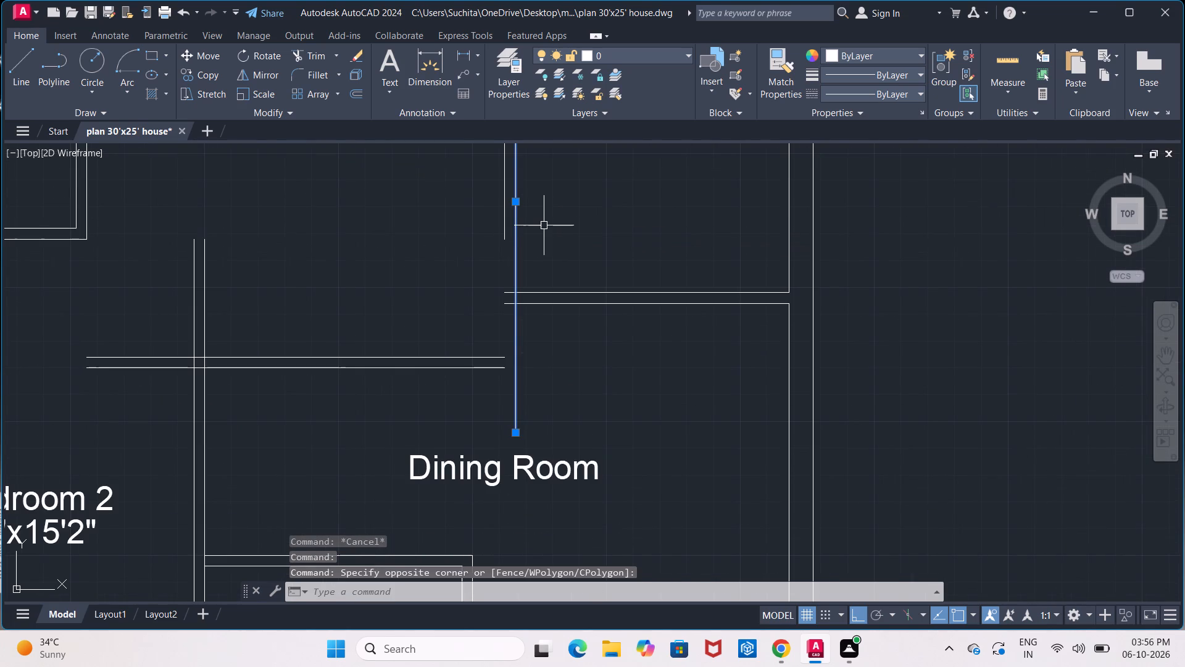
pyautogui.press('Escape')
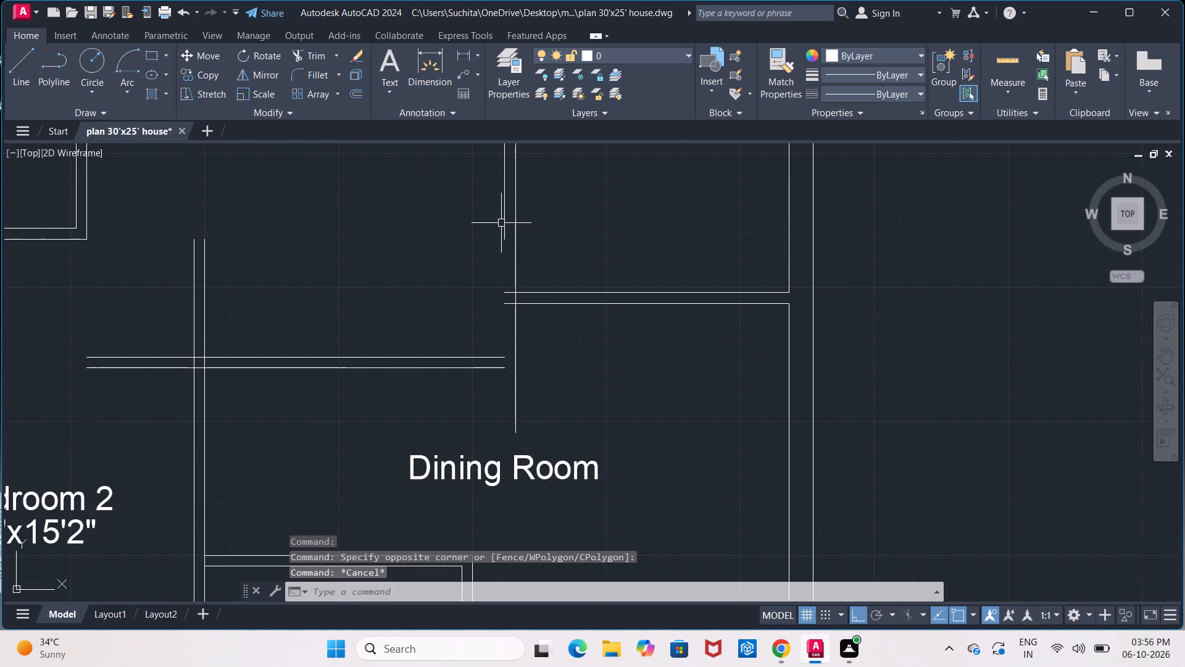
pyautogui.click(502, 225)
pyautogui.click(501, 237)
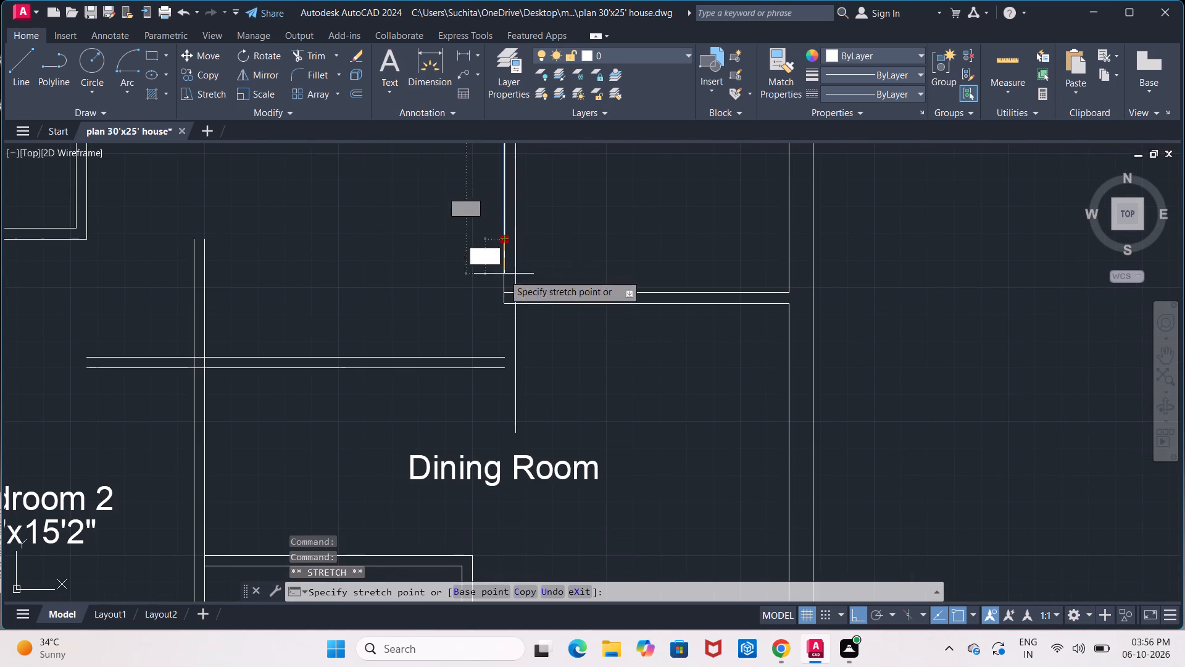
pyautogui.click(504, 432)
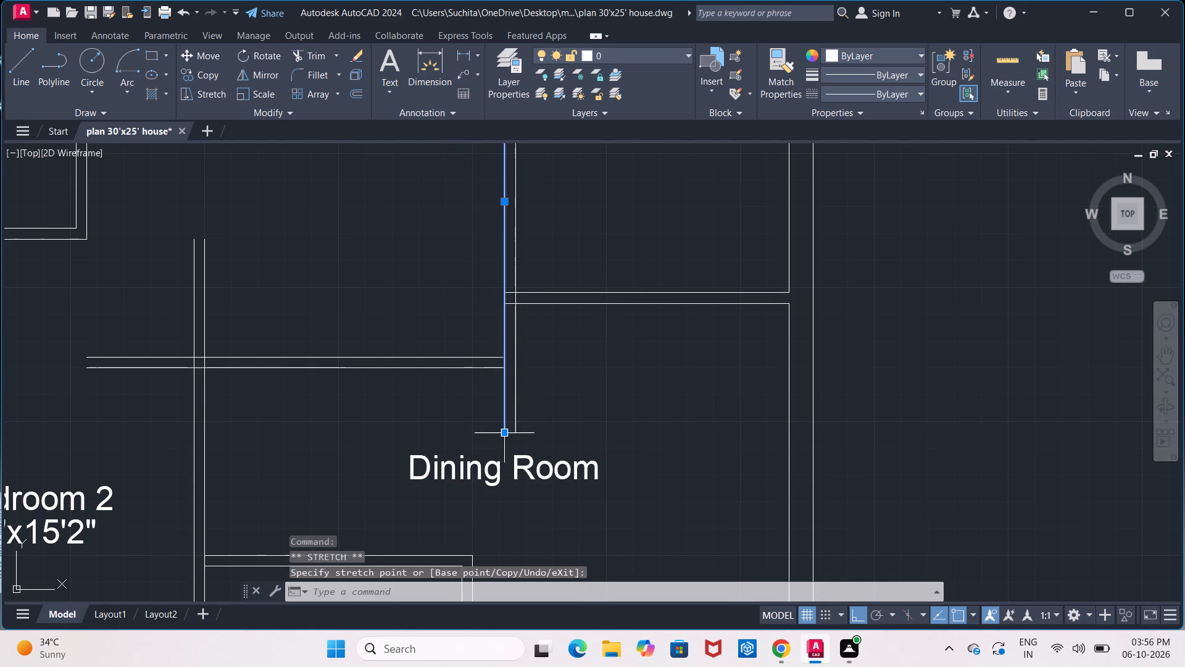
pyautogui.press('Escape')
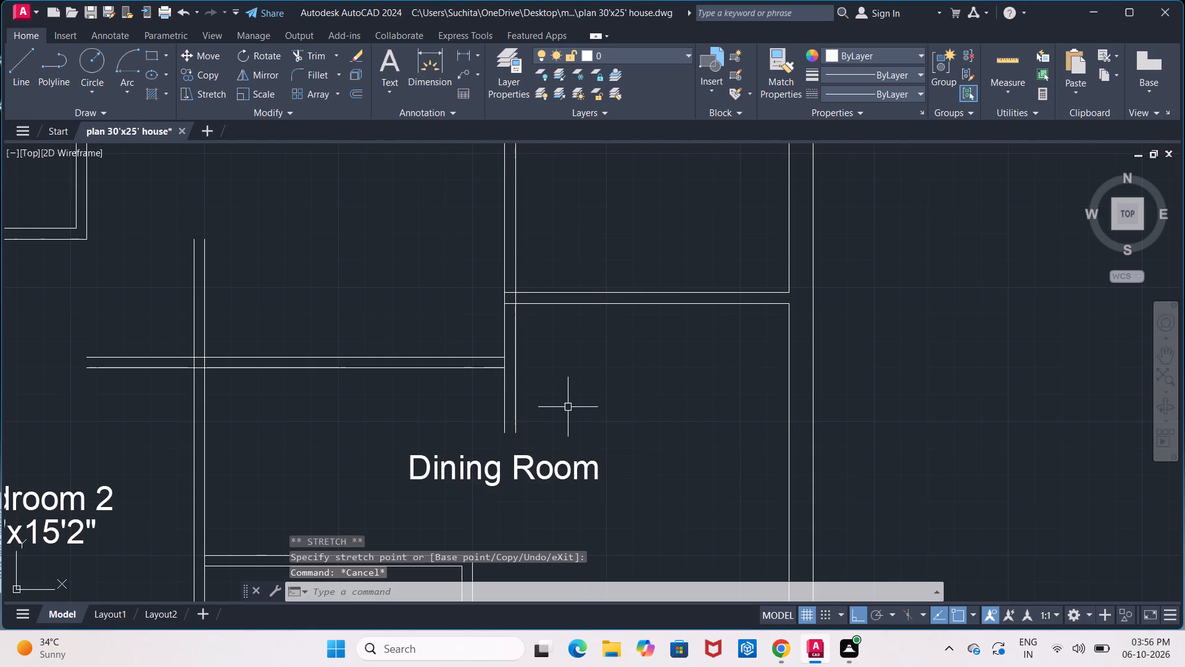
# Stretch the lower line of the horizontal wall below Bedroom 1 past the extended Kitchen wall lines.
pyautogui.scroll(-1, 568, 406)
pyautogui.scroll(1, 568, 403)
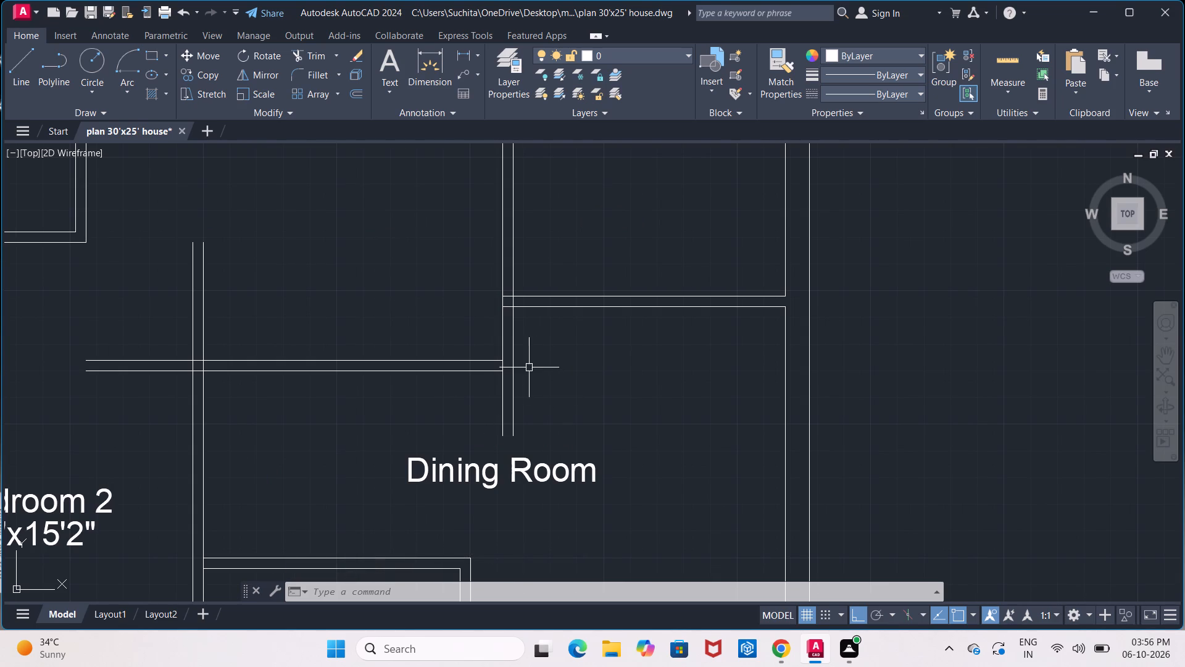
pyautogui.click(475, 371)
pyautogui.click(505, 371)
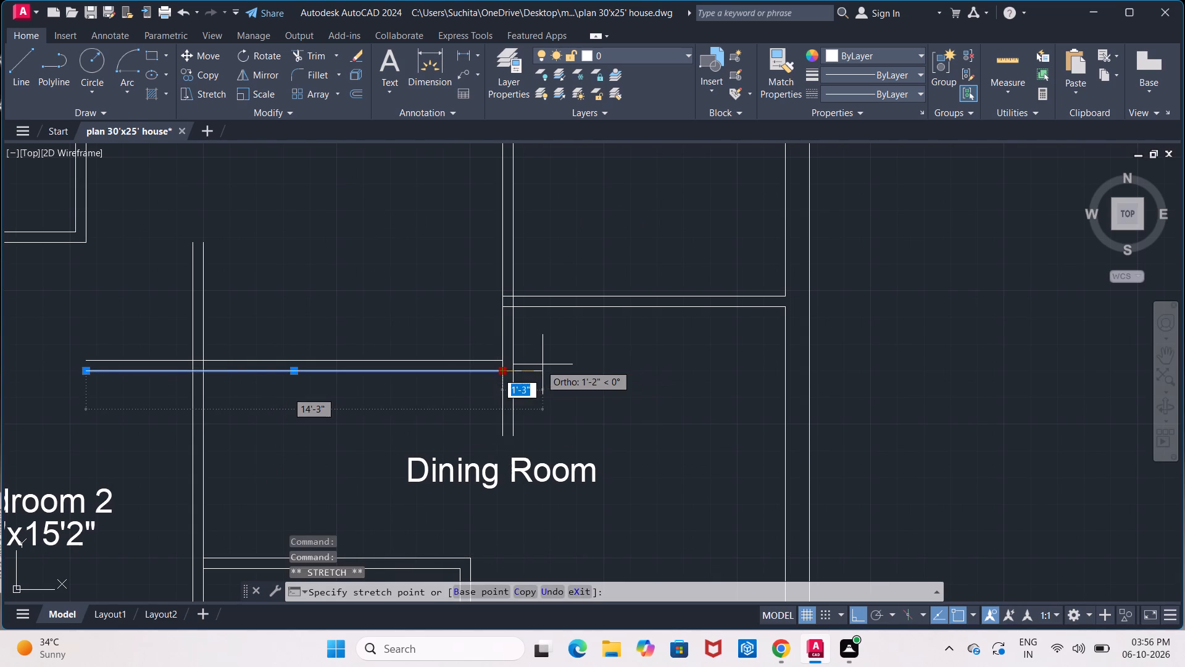
pyautogui.click(532, 367)
pyautogui.press('Escape')
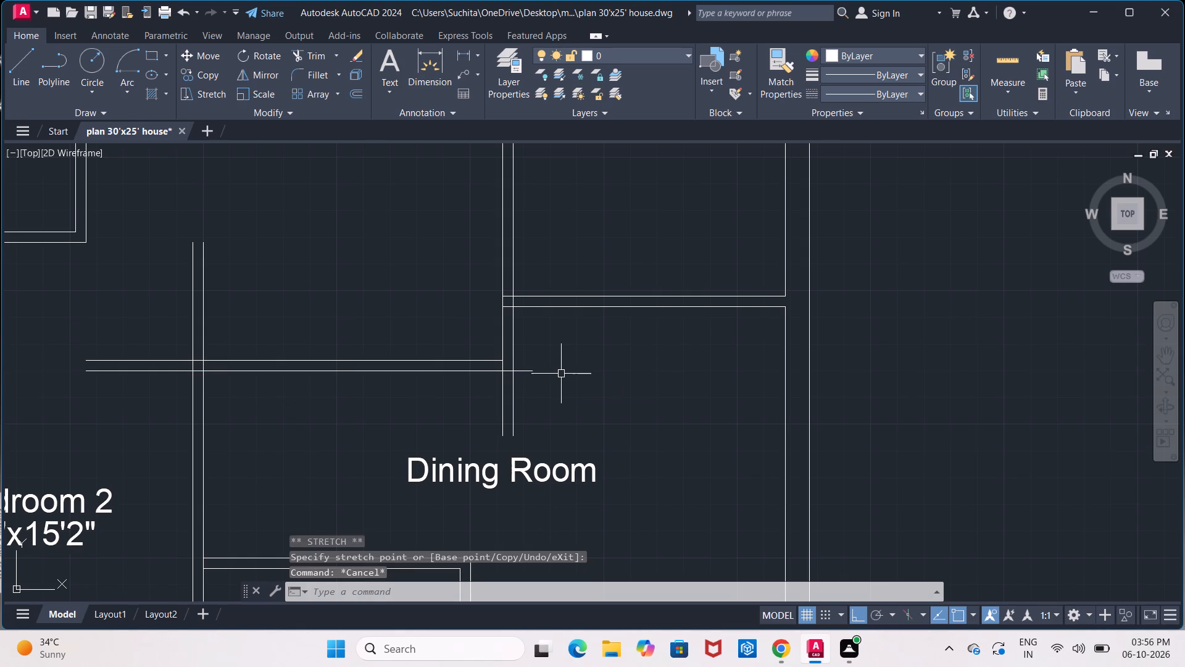
# Trim the overlapping lines at Bedroom 1's lower corner and where the Kitchen's bottom wall meets the vertical wall.
pyautogui.write('tr')
pyautogui.press('Return')
pyautogui.press('Return')
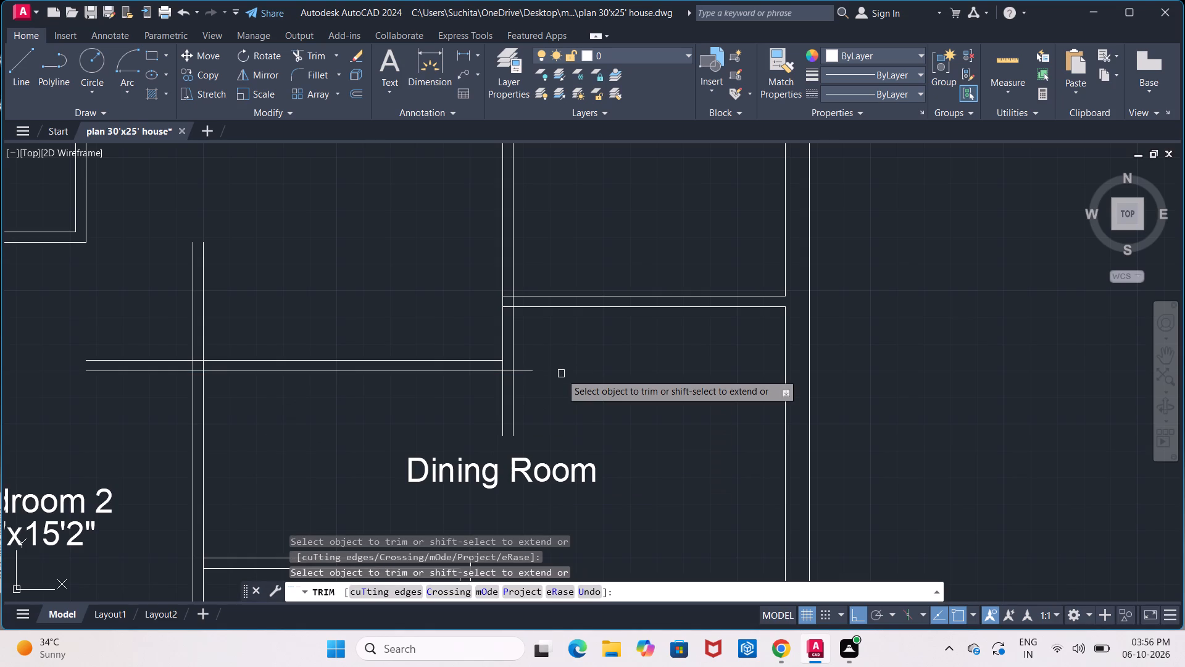
pyautogui.click(526, 368)
pyautogui.click(510, 405)
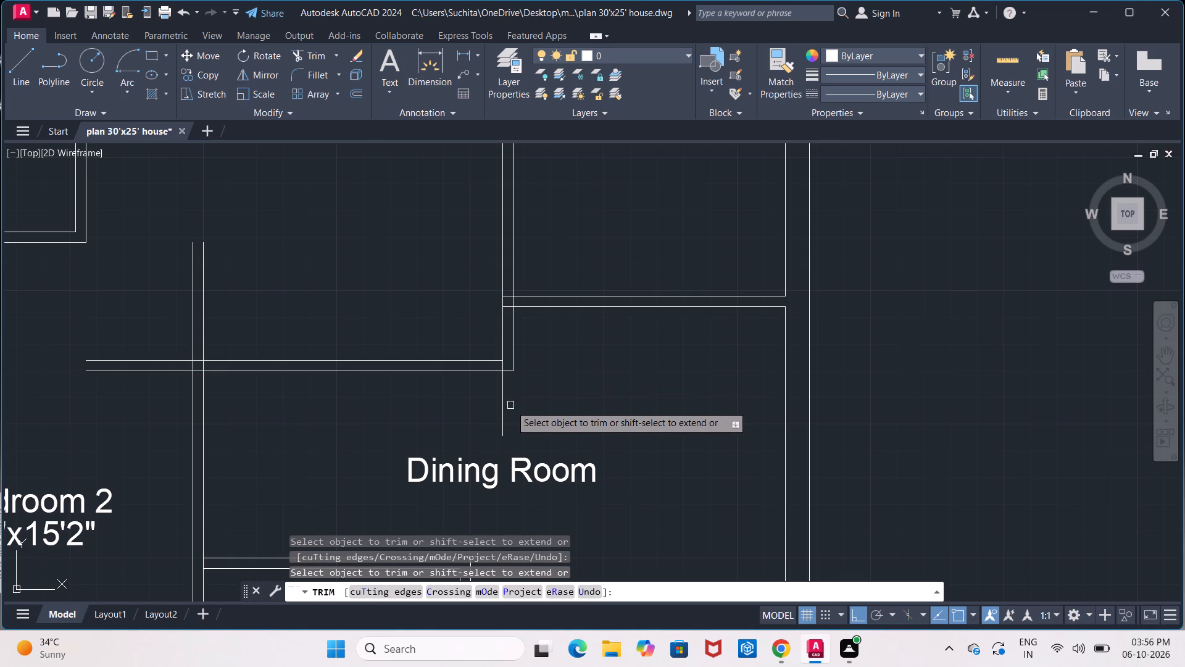
pyautogui.click(501, 405)
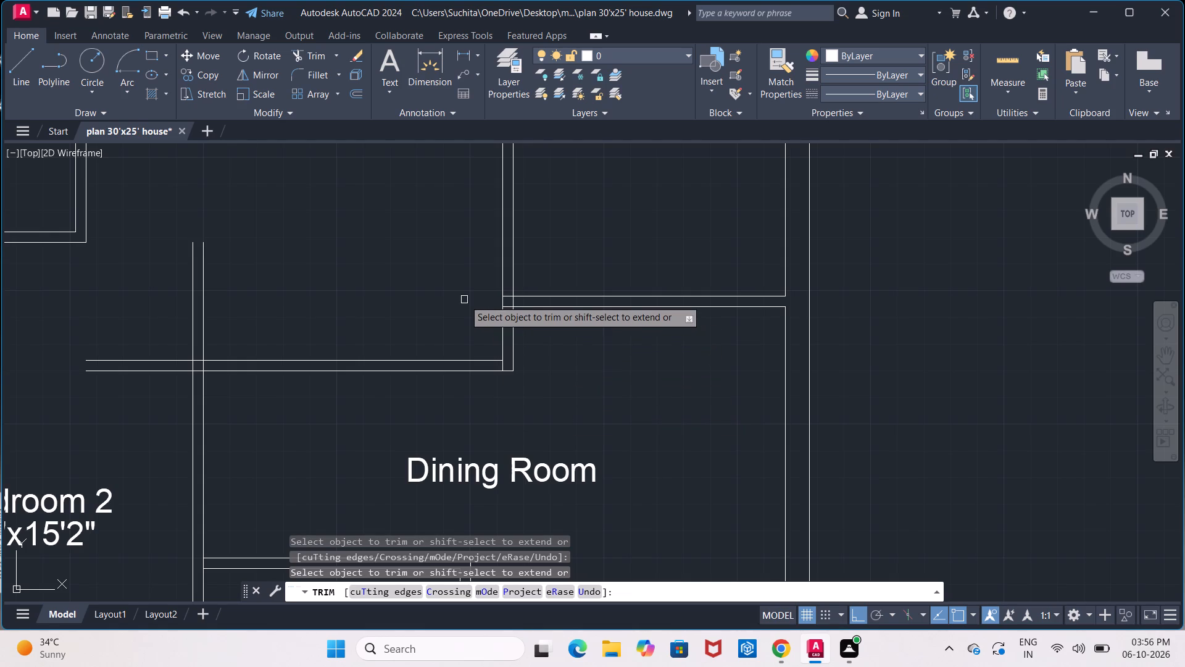
pyautogui.scroll(1, 473, 332)
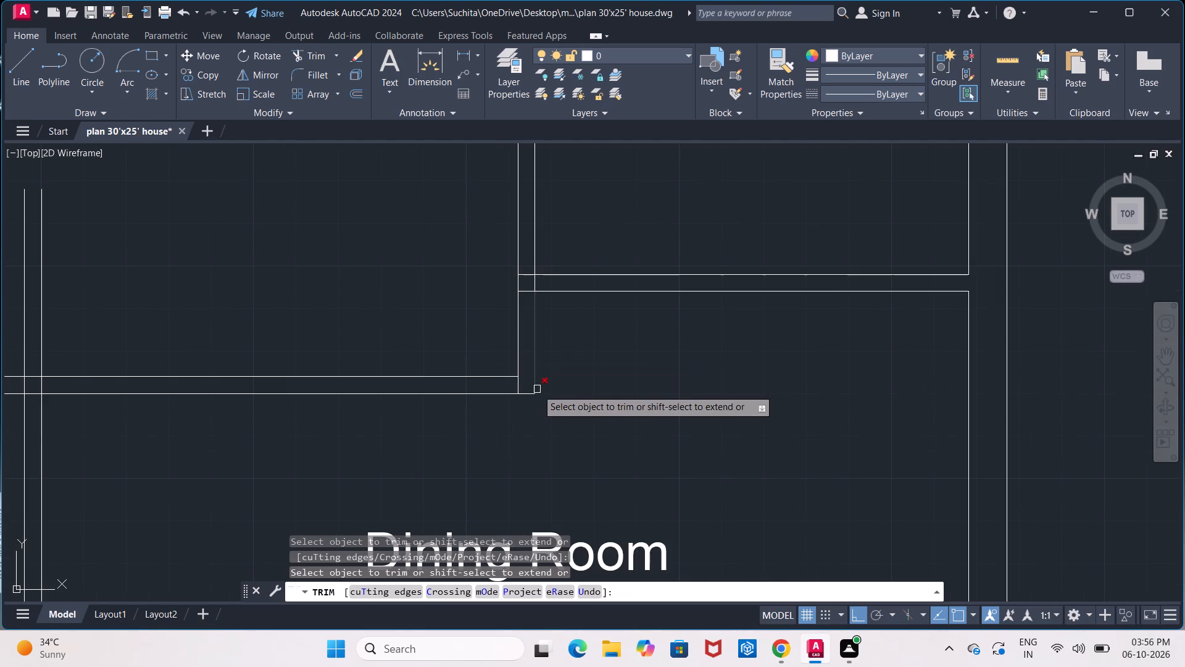
pyautogui.click(517, 385)
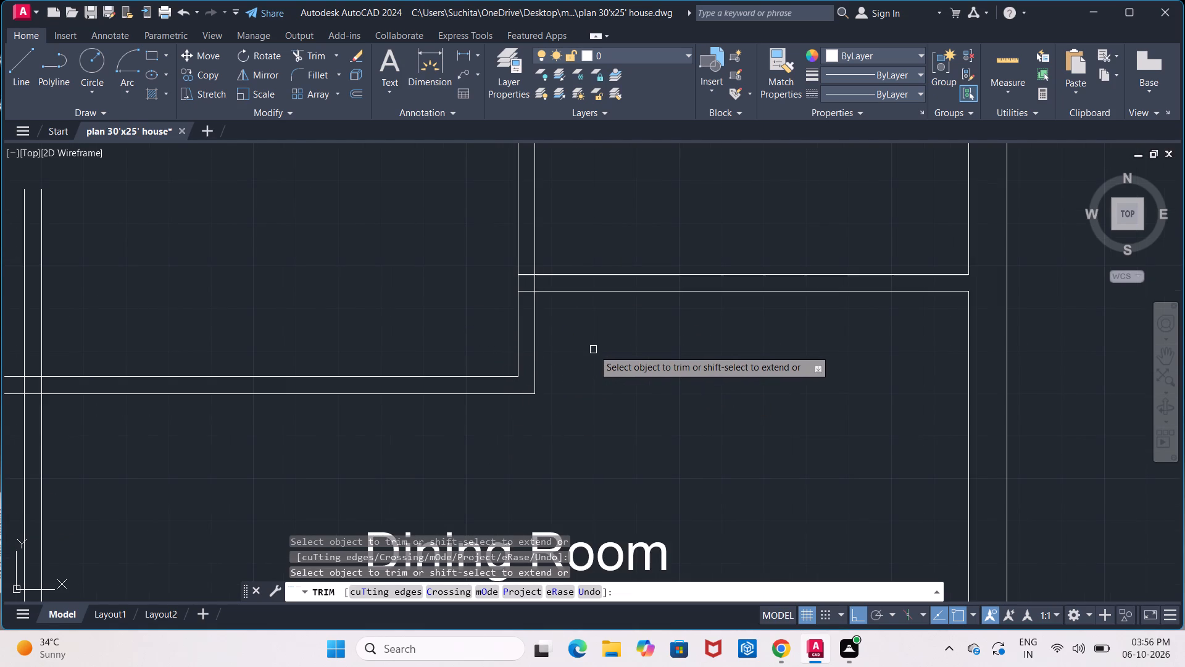
pyautogui.click(525, 274)
pyautogui.click(530, 289)
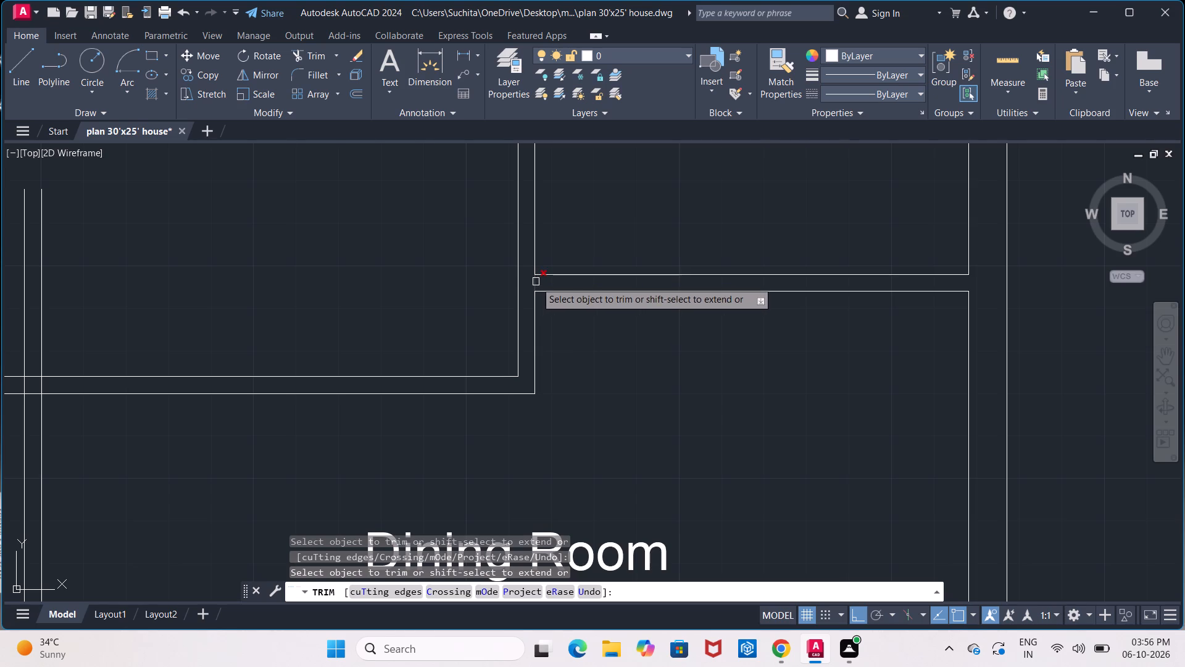
pyautogui.click(534, 281)
# Trim the two Bedroom 2 partition lines that extend above the horizontal wall below Bedroom 1.
pyautogui.scroll(-2, 575, 368)
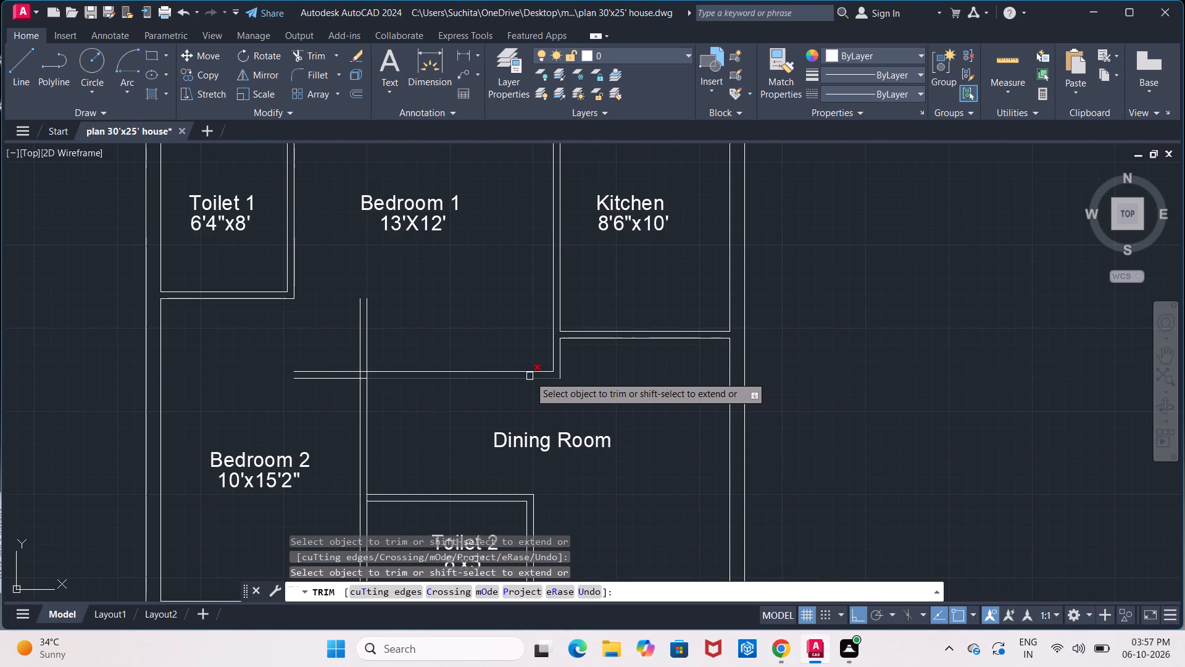
pyautogui.click(360, 332)
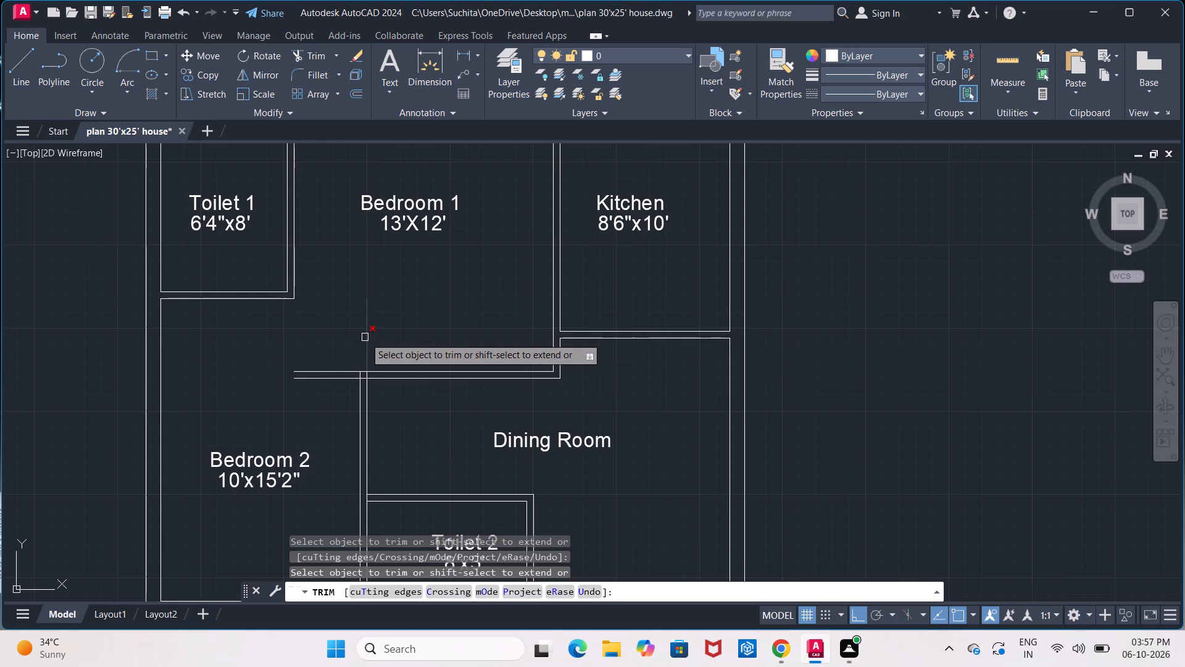
pyautogui.click(365, 337)
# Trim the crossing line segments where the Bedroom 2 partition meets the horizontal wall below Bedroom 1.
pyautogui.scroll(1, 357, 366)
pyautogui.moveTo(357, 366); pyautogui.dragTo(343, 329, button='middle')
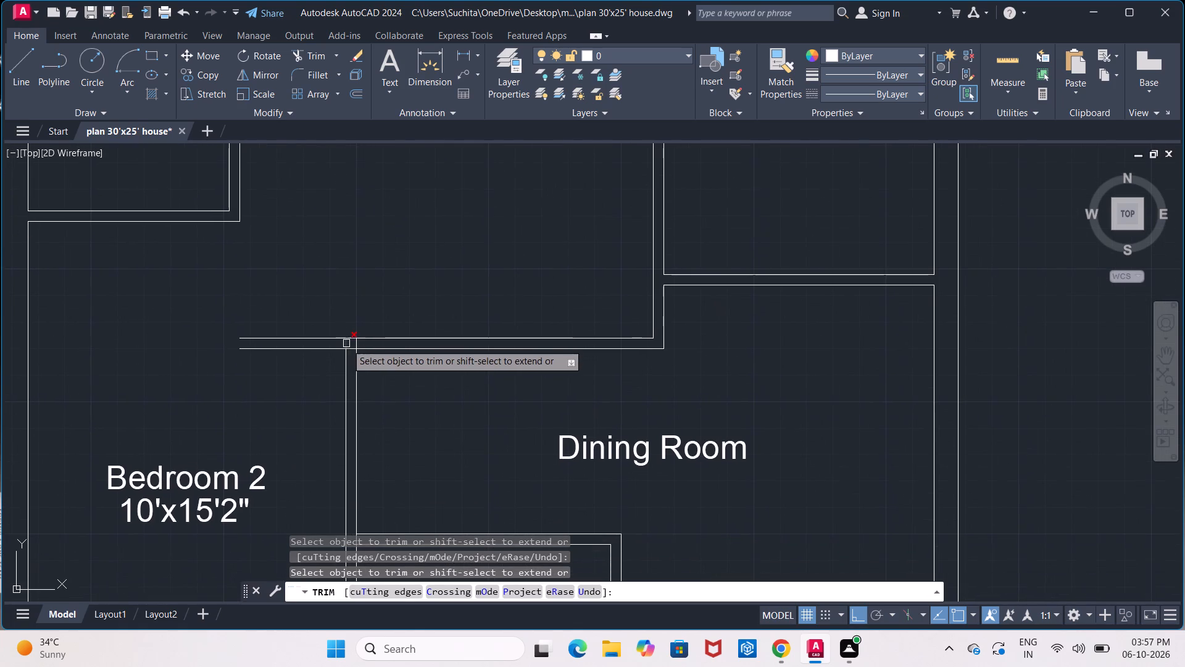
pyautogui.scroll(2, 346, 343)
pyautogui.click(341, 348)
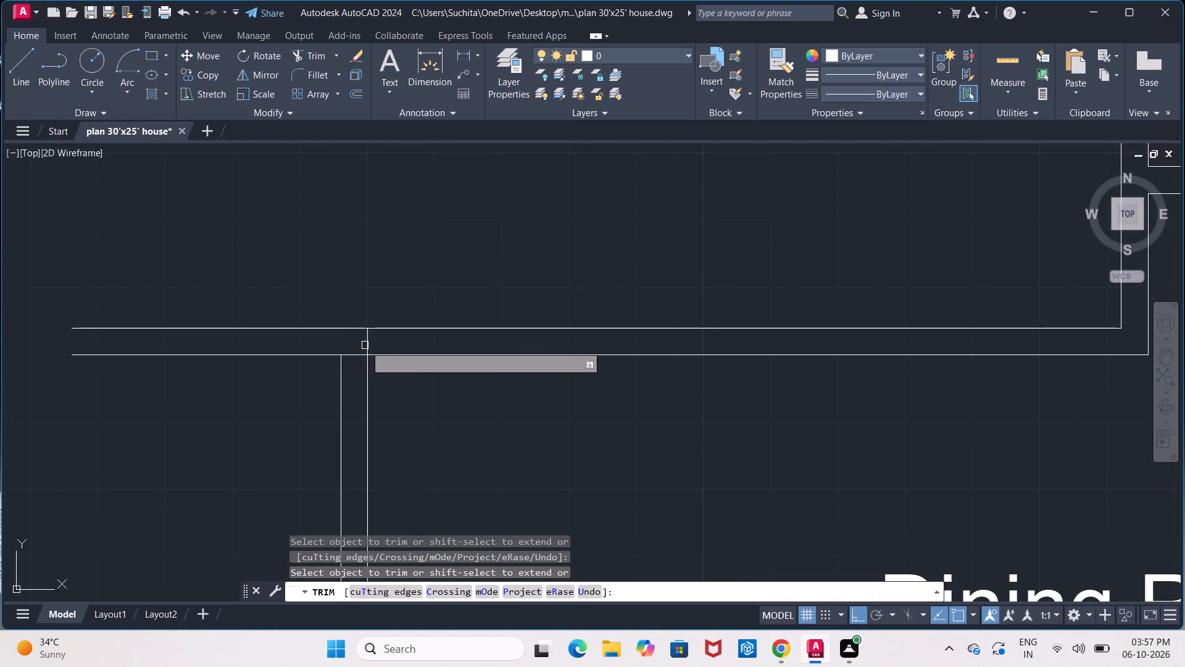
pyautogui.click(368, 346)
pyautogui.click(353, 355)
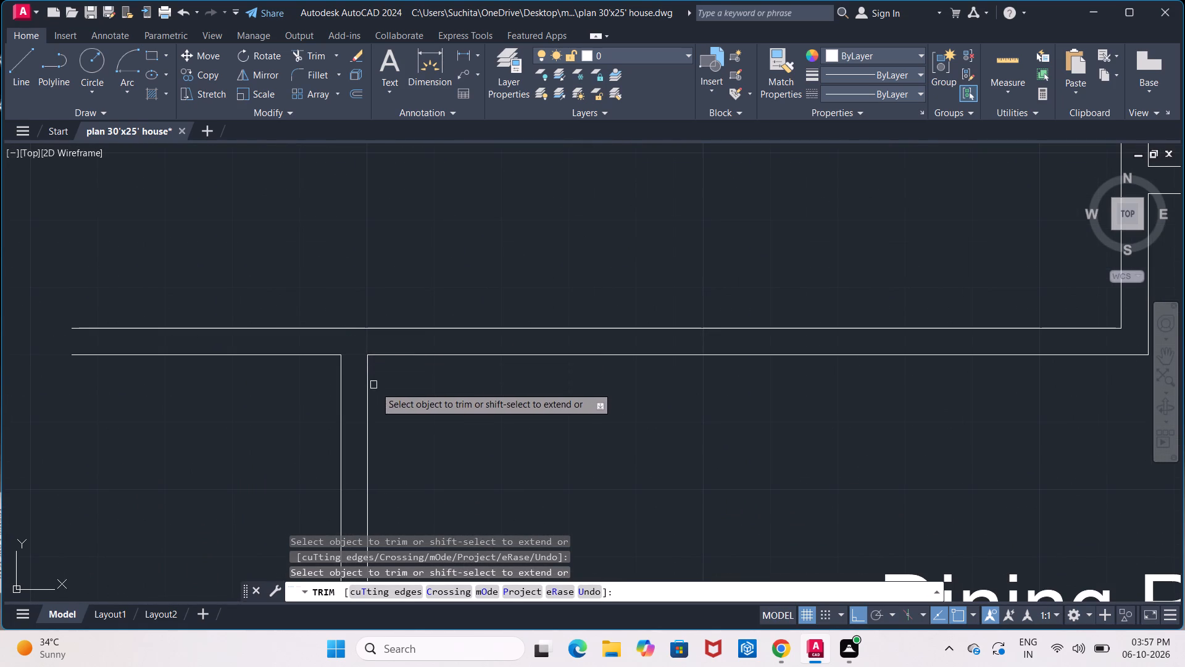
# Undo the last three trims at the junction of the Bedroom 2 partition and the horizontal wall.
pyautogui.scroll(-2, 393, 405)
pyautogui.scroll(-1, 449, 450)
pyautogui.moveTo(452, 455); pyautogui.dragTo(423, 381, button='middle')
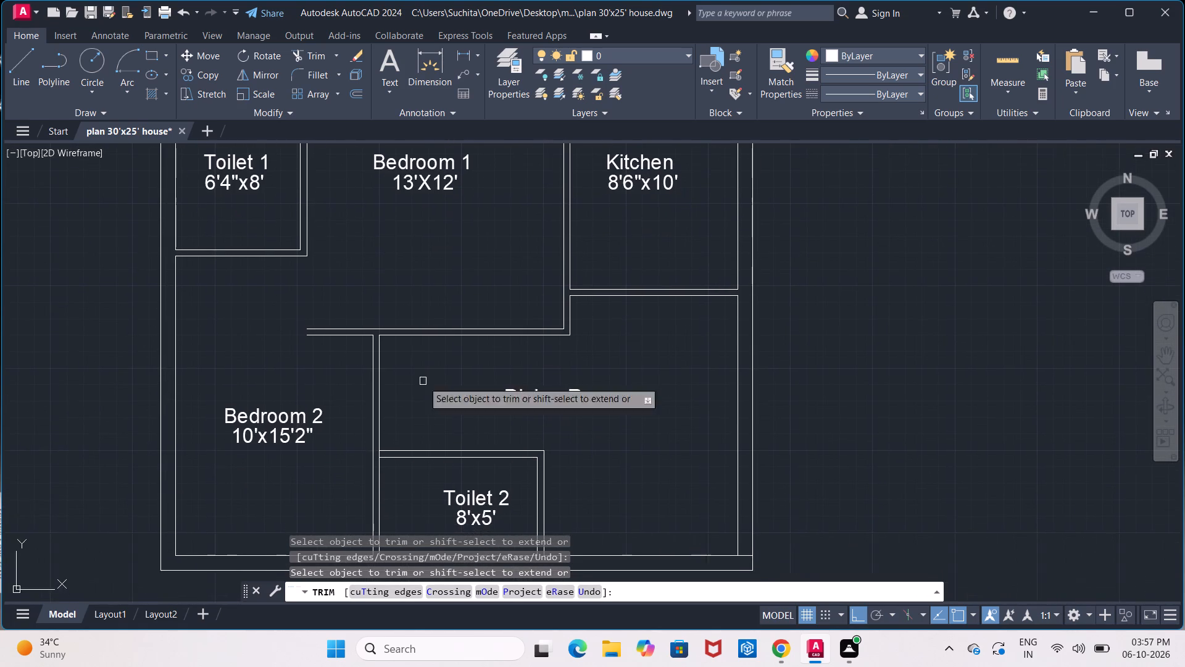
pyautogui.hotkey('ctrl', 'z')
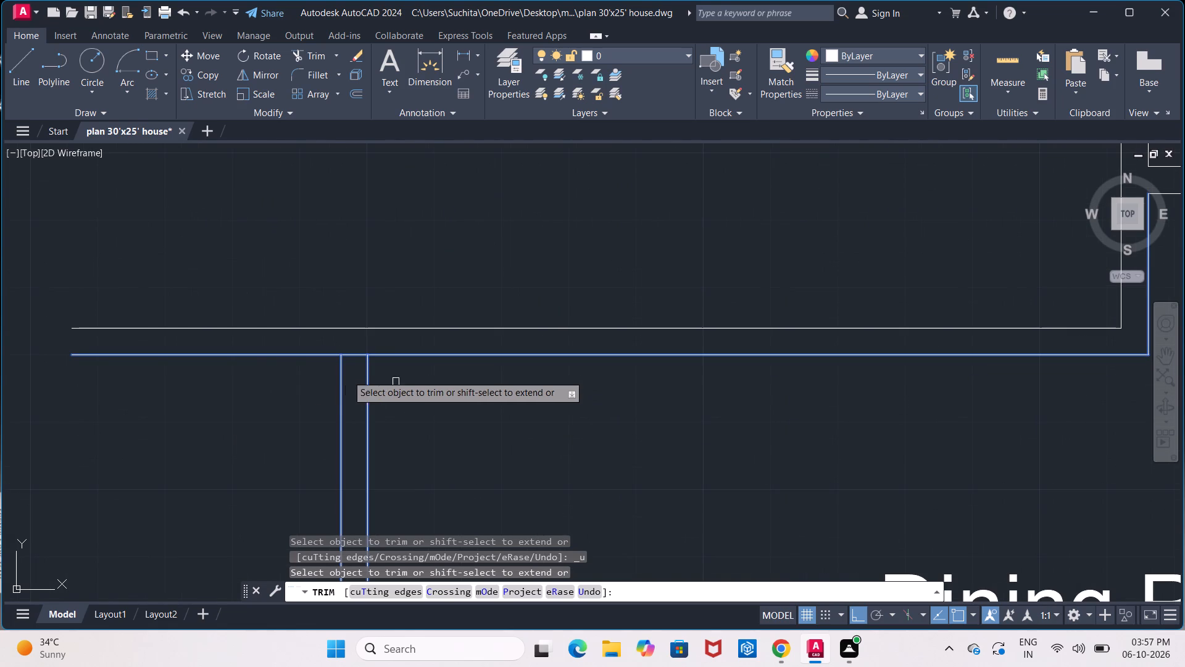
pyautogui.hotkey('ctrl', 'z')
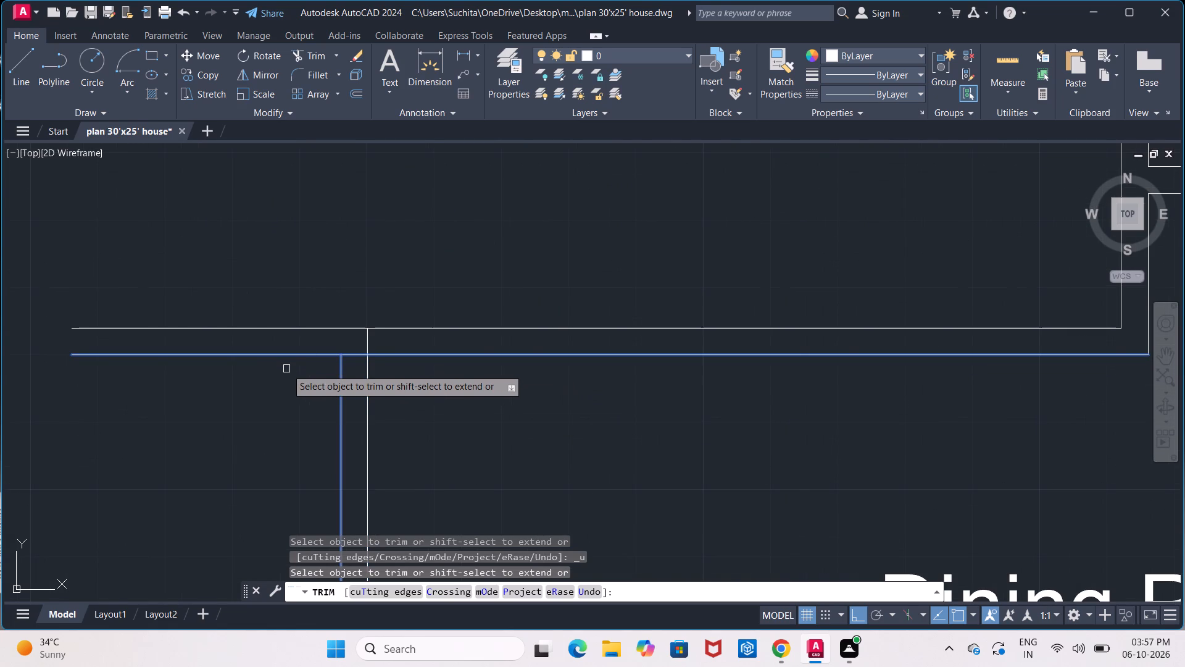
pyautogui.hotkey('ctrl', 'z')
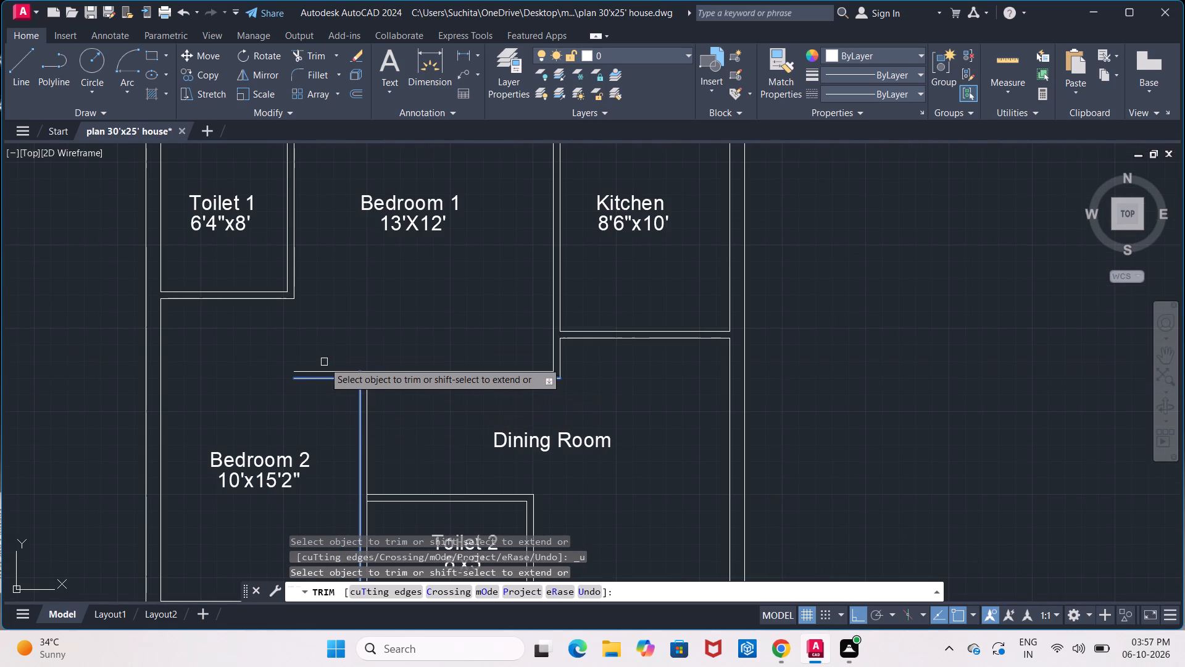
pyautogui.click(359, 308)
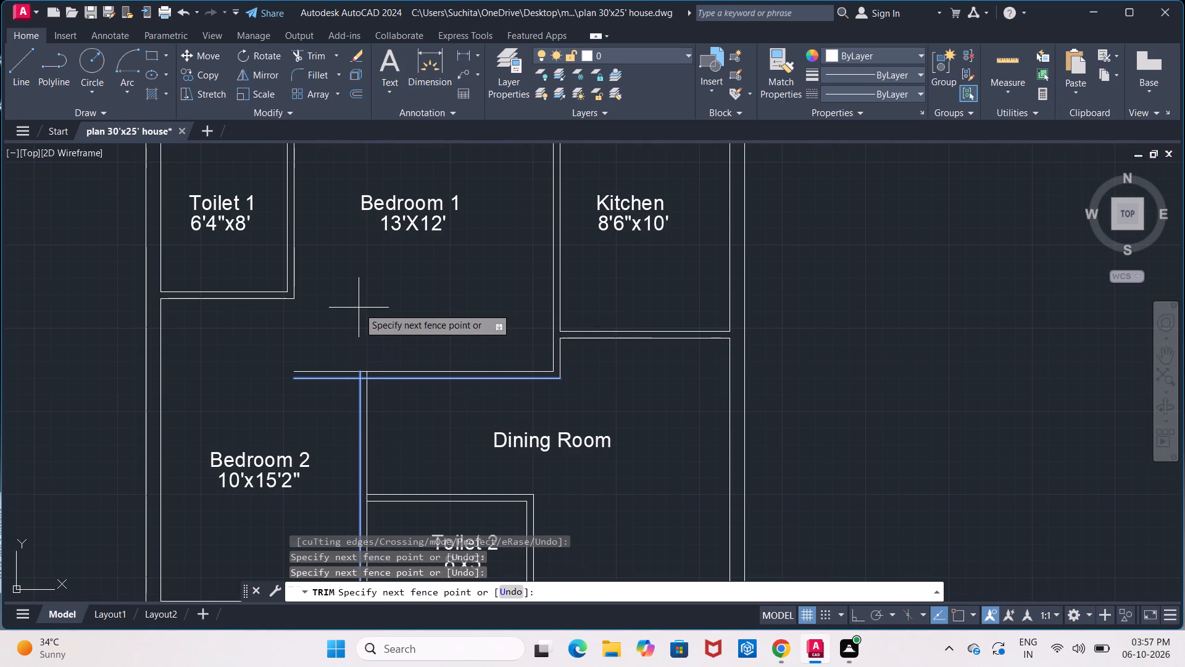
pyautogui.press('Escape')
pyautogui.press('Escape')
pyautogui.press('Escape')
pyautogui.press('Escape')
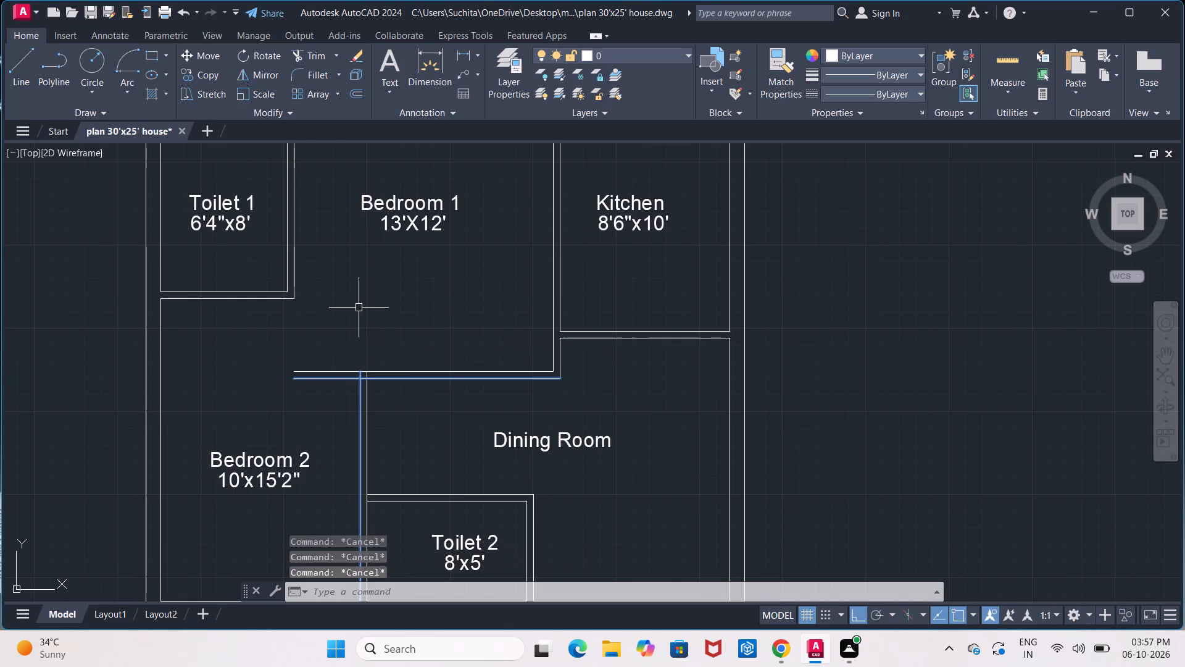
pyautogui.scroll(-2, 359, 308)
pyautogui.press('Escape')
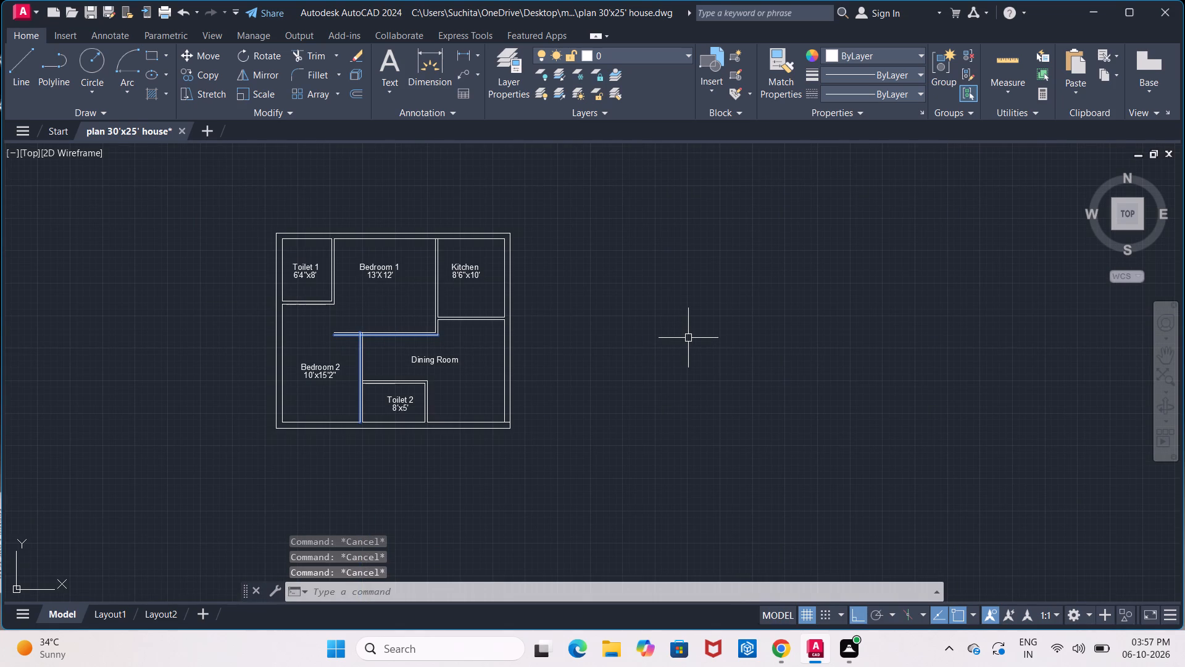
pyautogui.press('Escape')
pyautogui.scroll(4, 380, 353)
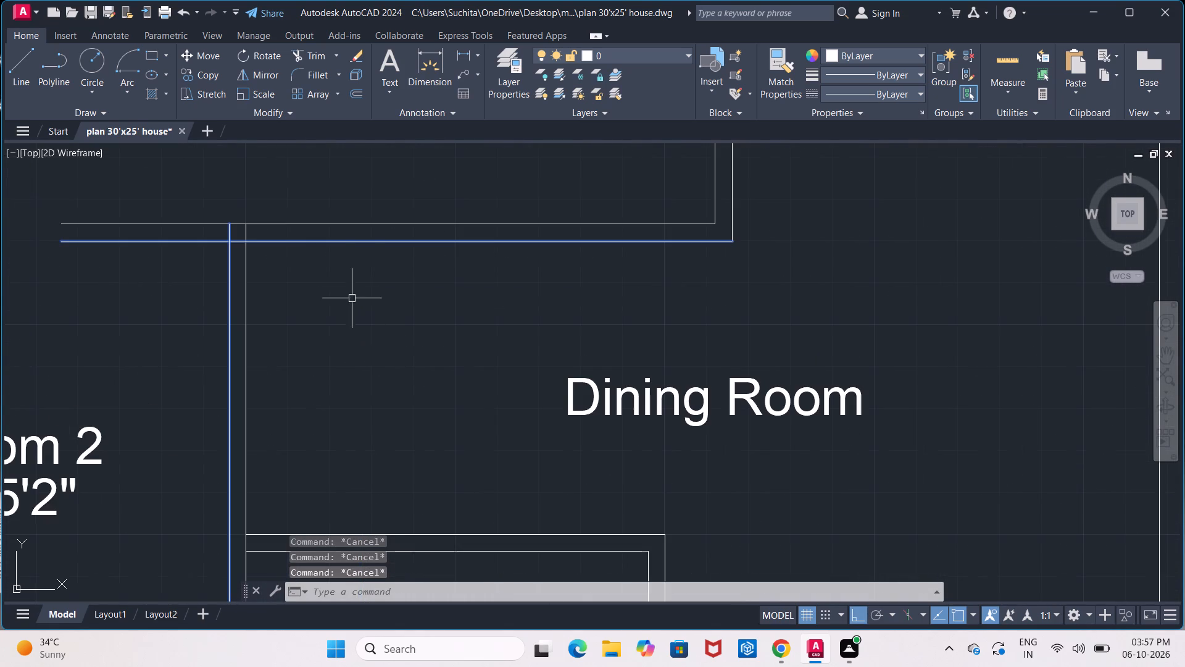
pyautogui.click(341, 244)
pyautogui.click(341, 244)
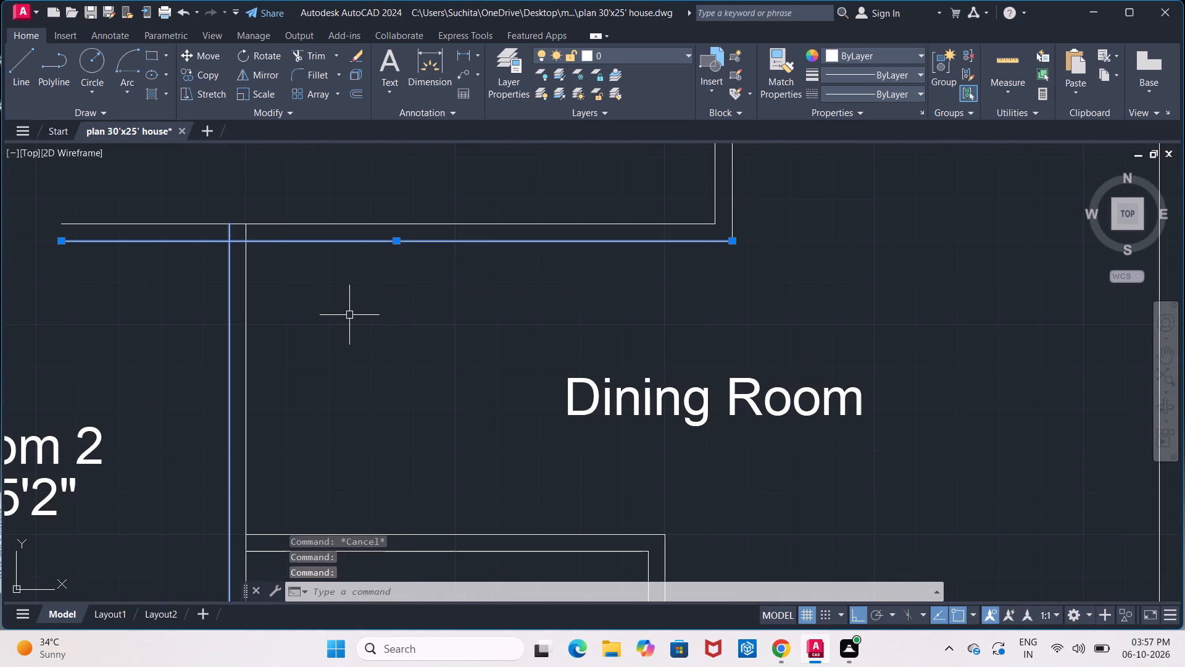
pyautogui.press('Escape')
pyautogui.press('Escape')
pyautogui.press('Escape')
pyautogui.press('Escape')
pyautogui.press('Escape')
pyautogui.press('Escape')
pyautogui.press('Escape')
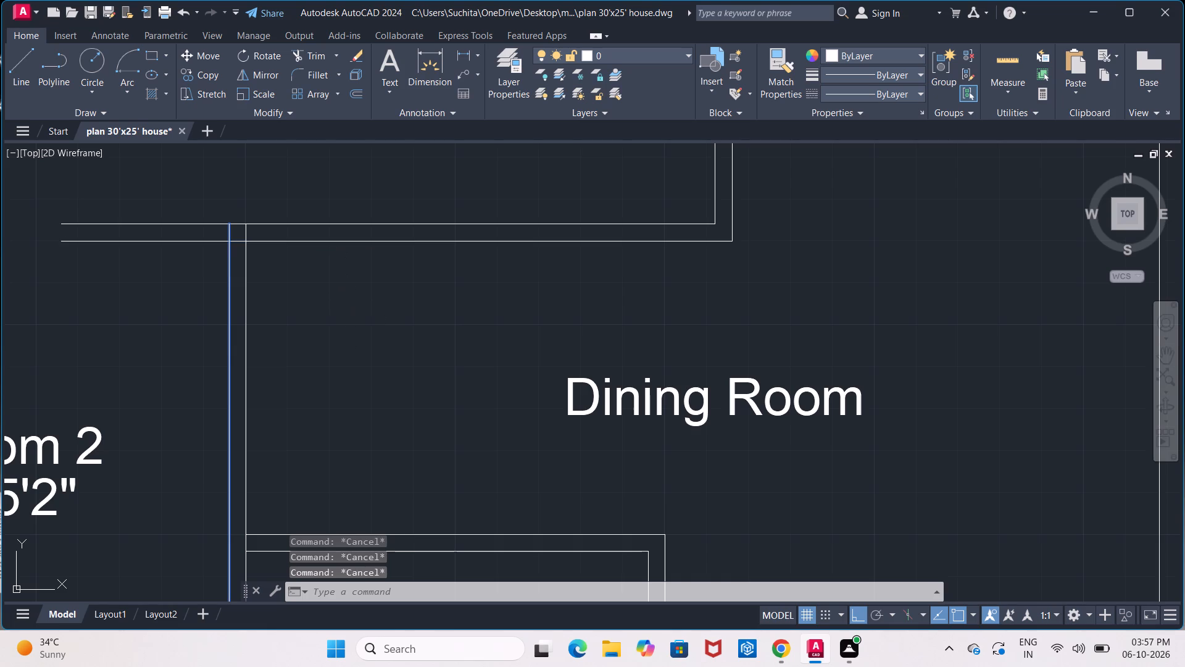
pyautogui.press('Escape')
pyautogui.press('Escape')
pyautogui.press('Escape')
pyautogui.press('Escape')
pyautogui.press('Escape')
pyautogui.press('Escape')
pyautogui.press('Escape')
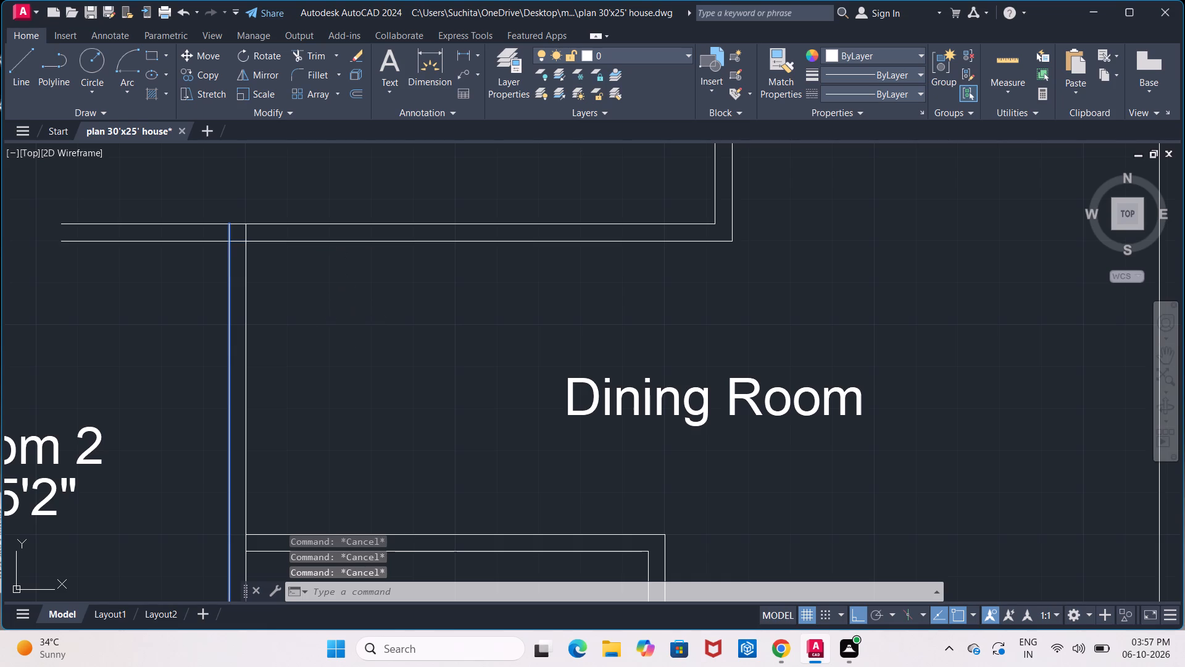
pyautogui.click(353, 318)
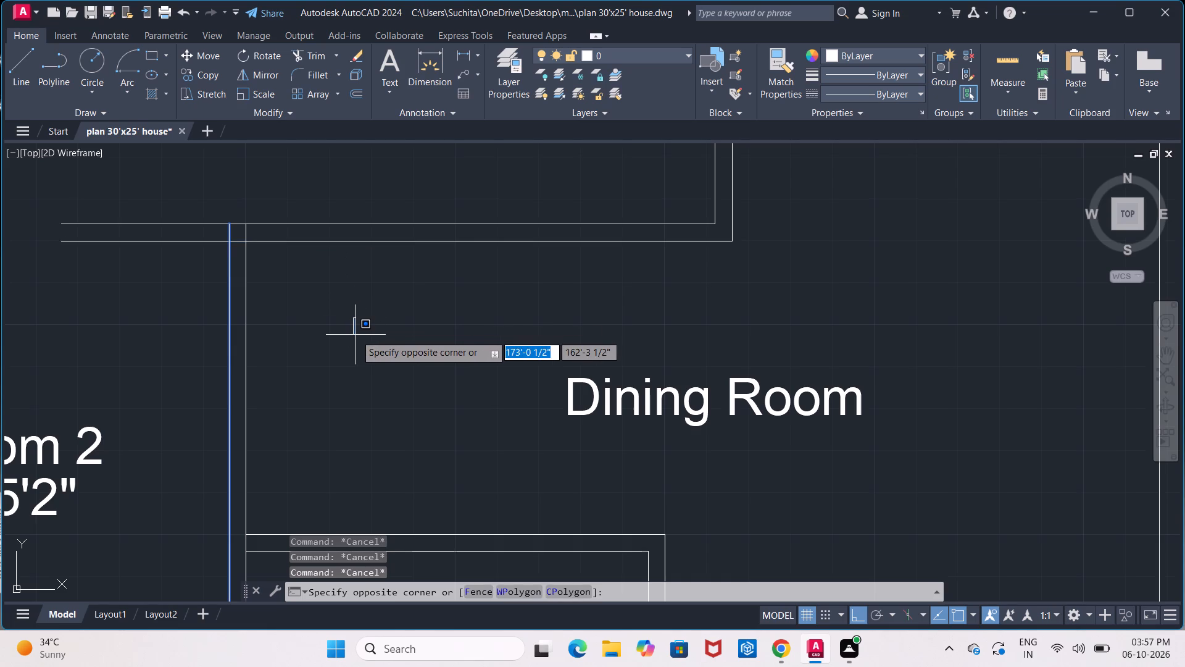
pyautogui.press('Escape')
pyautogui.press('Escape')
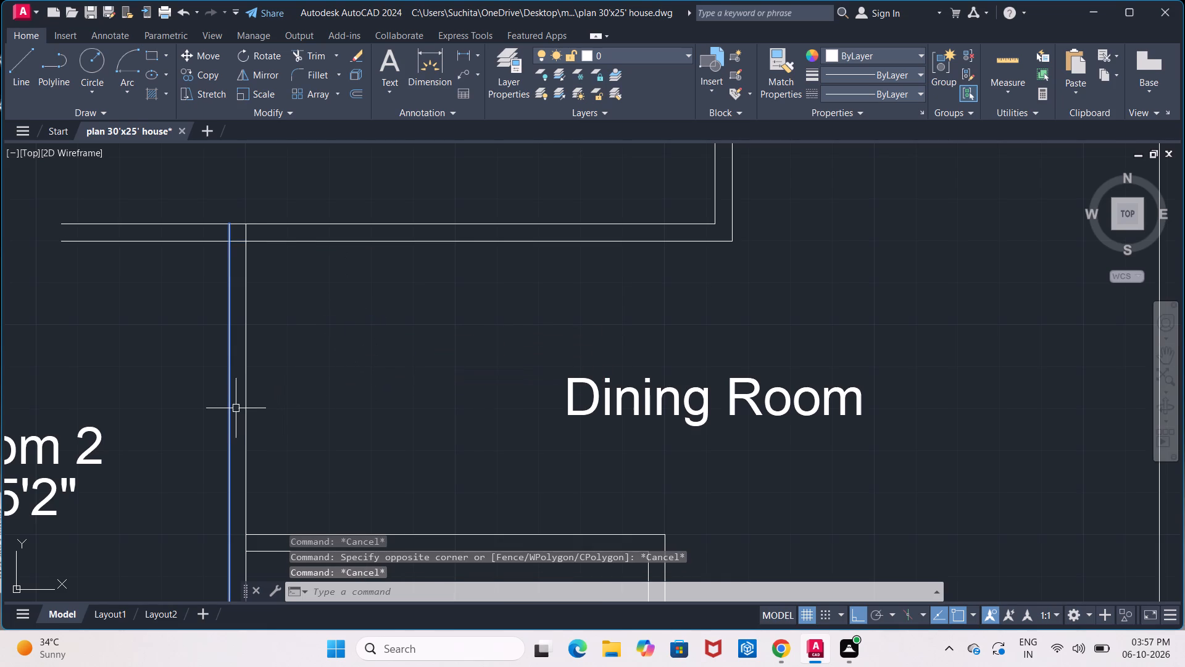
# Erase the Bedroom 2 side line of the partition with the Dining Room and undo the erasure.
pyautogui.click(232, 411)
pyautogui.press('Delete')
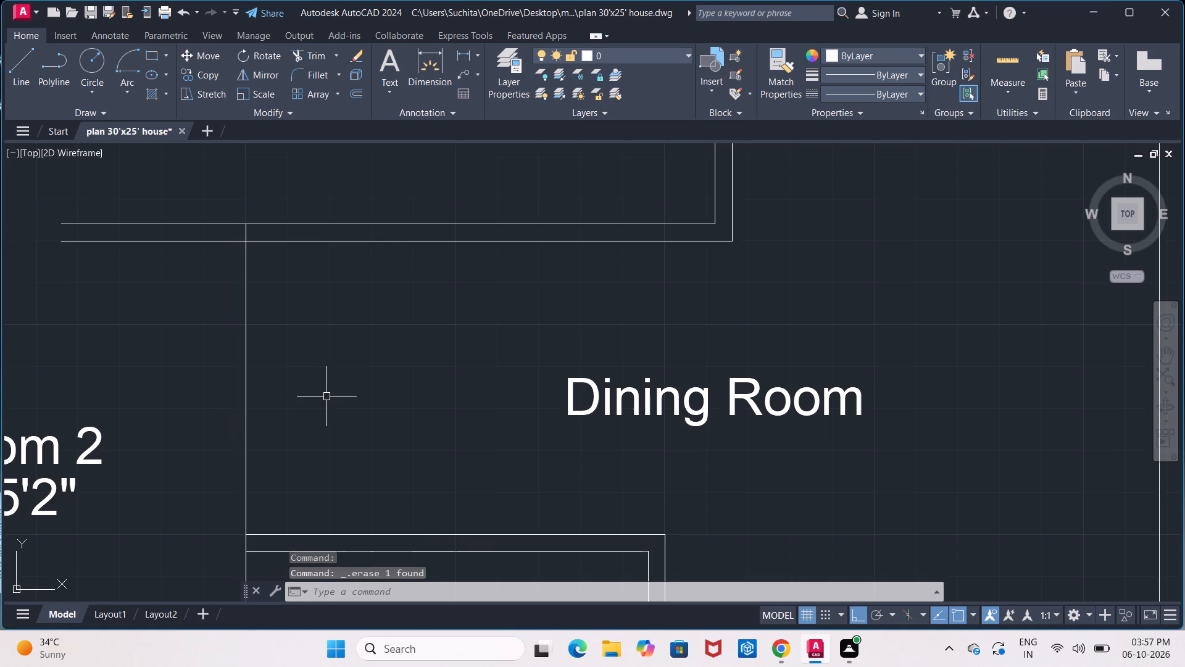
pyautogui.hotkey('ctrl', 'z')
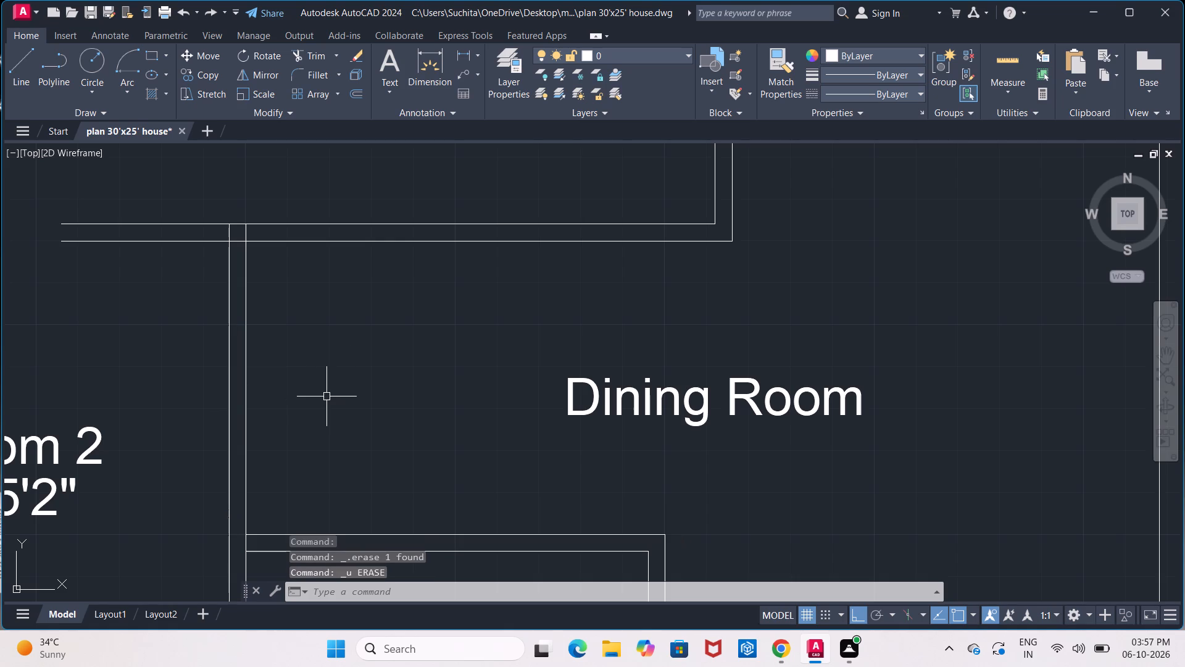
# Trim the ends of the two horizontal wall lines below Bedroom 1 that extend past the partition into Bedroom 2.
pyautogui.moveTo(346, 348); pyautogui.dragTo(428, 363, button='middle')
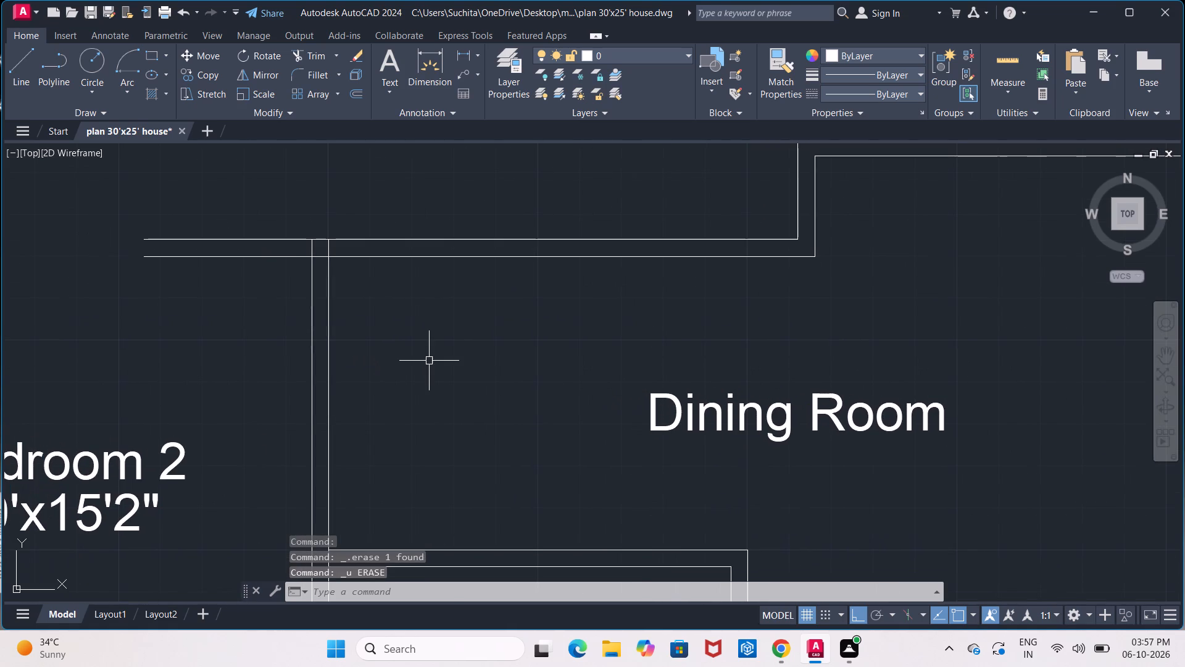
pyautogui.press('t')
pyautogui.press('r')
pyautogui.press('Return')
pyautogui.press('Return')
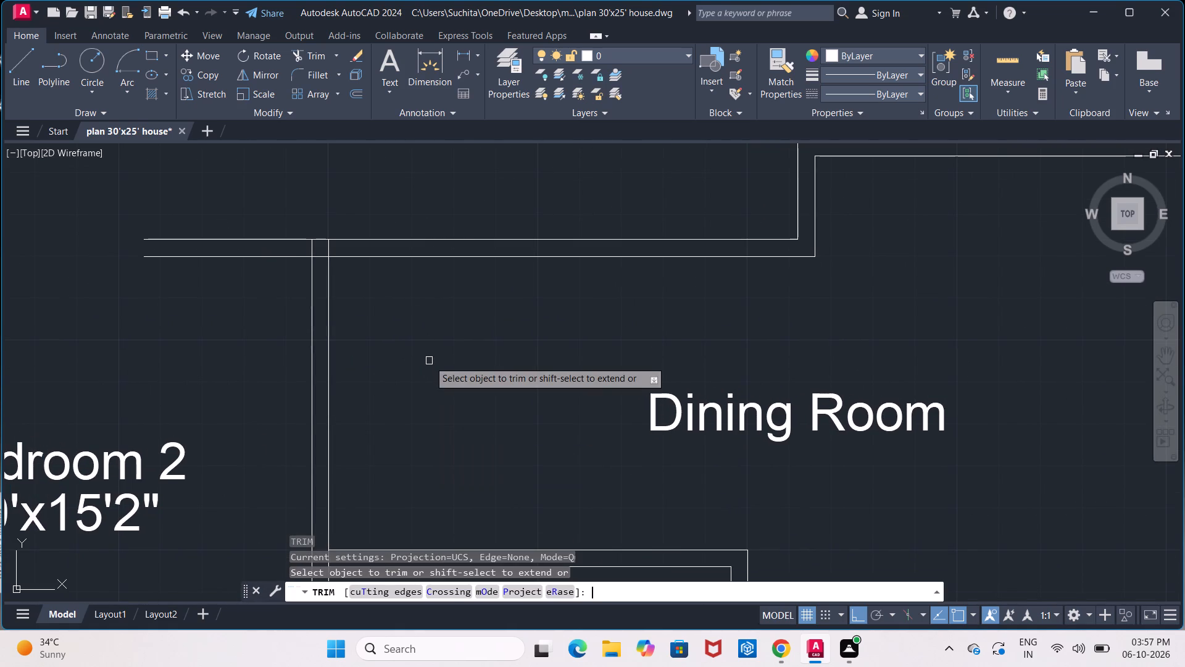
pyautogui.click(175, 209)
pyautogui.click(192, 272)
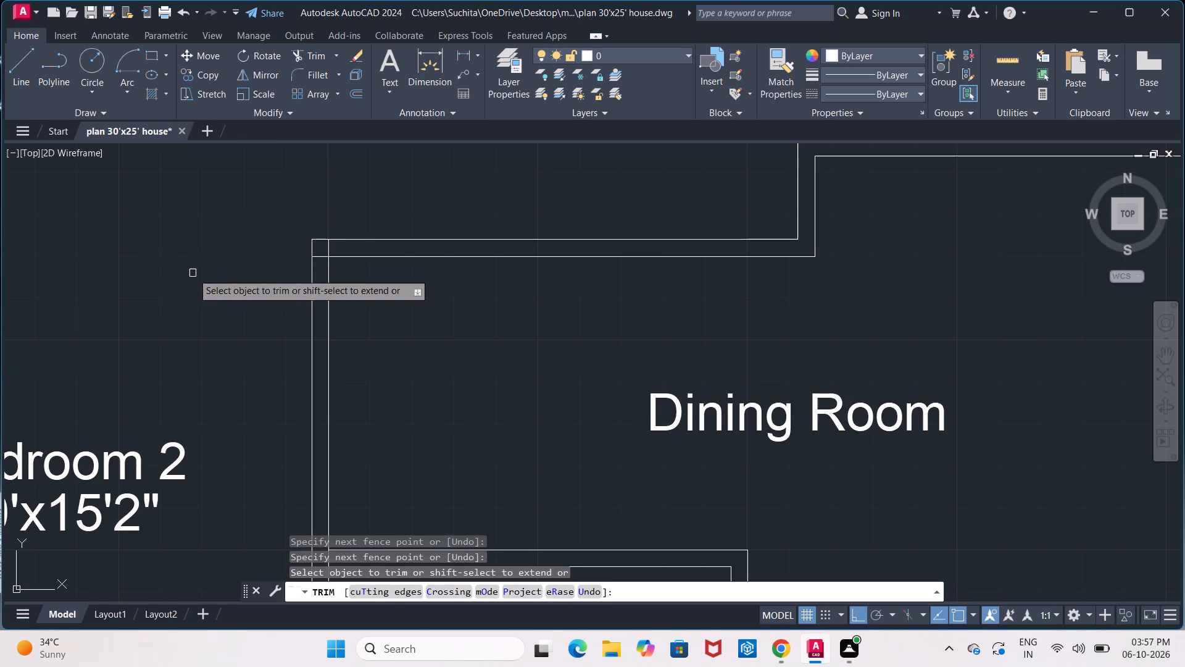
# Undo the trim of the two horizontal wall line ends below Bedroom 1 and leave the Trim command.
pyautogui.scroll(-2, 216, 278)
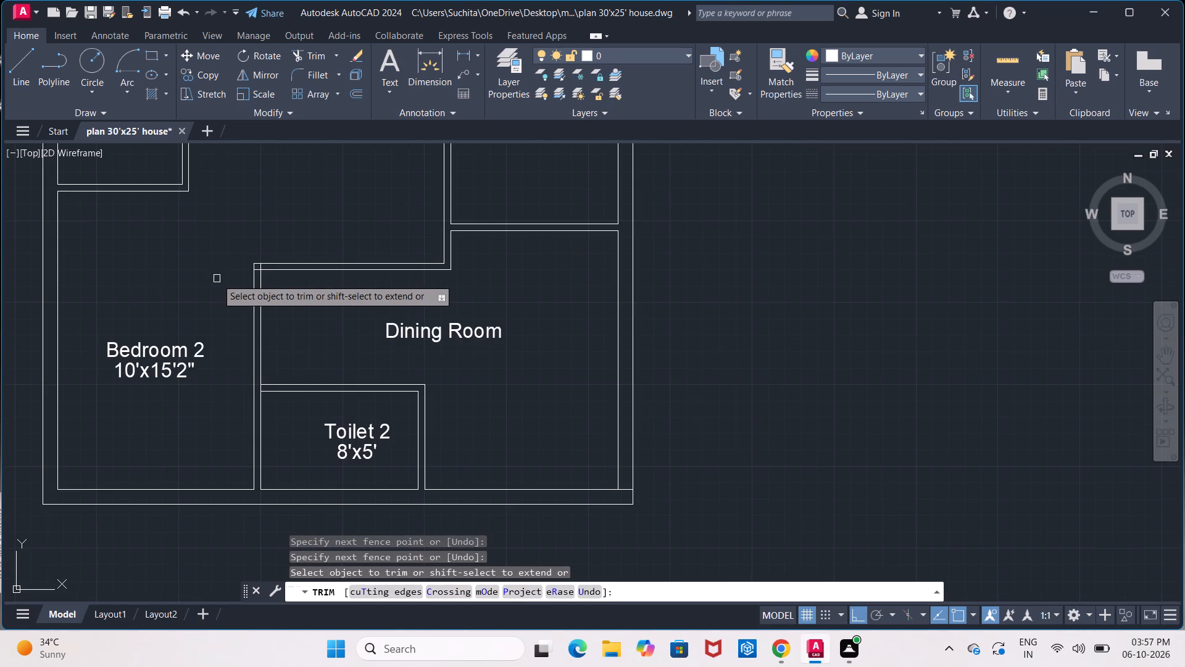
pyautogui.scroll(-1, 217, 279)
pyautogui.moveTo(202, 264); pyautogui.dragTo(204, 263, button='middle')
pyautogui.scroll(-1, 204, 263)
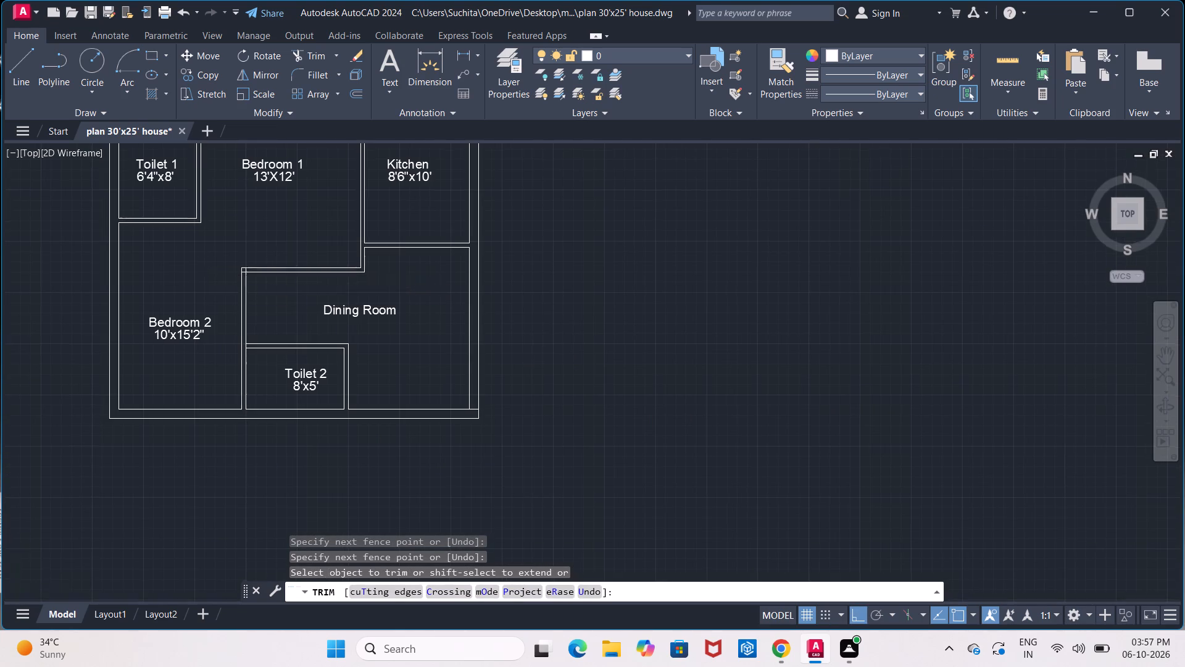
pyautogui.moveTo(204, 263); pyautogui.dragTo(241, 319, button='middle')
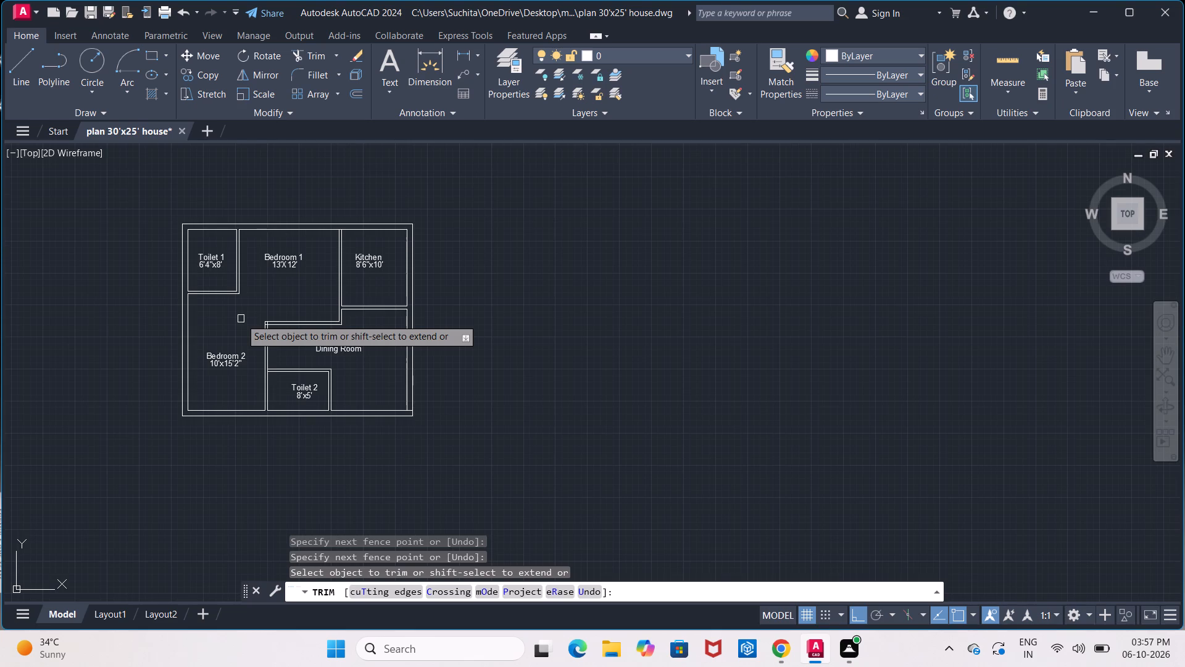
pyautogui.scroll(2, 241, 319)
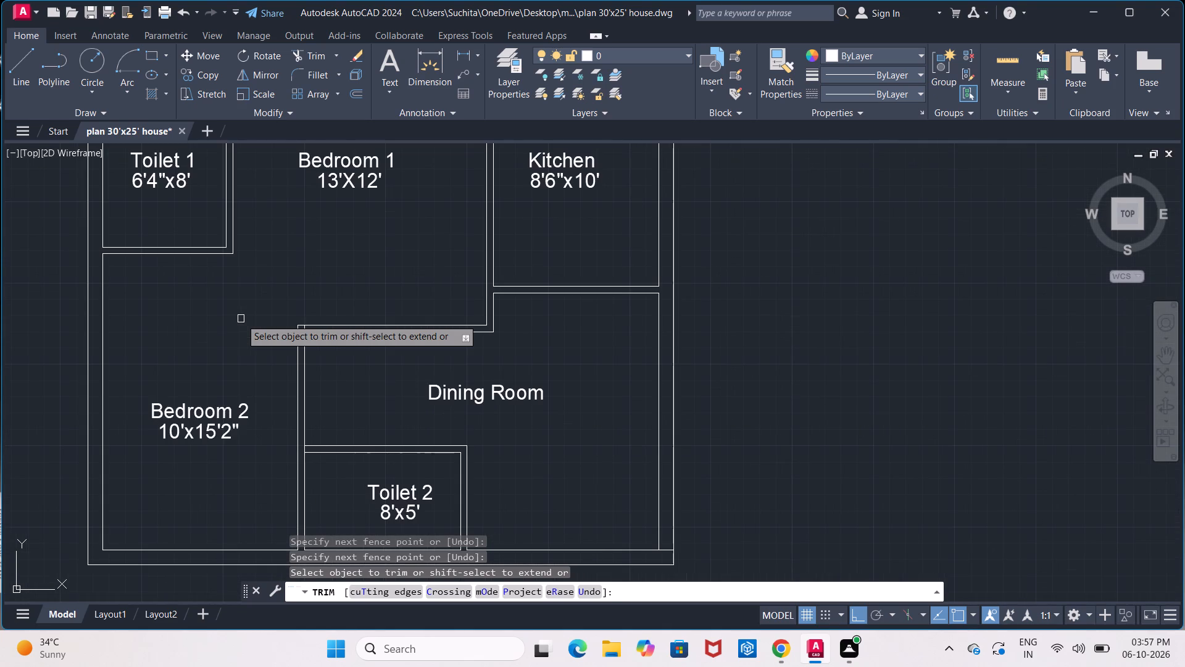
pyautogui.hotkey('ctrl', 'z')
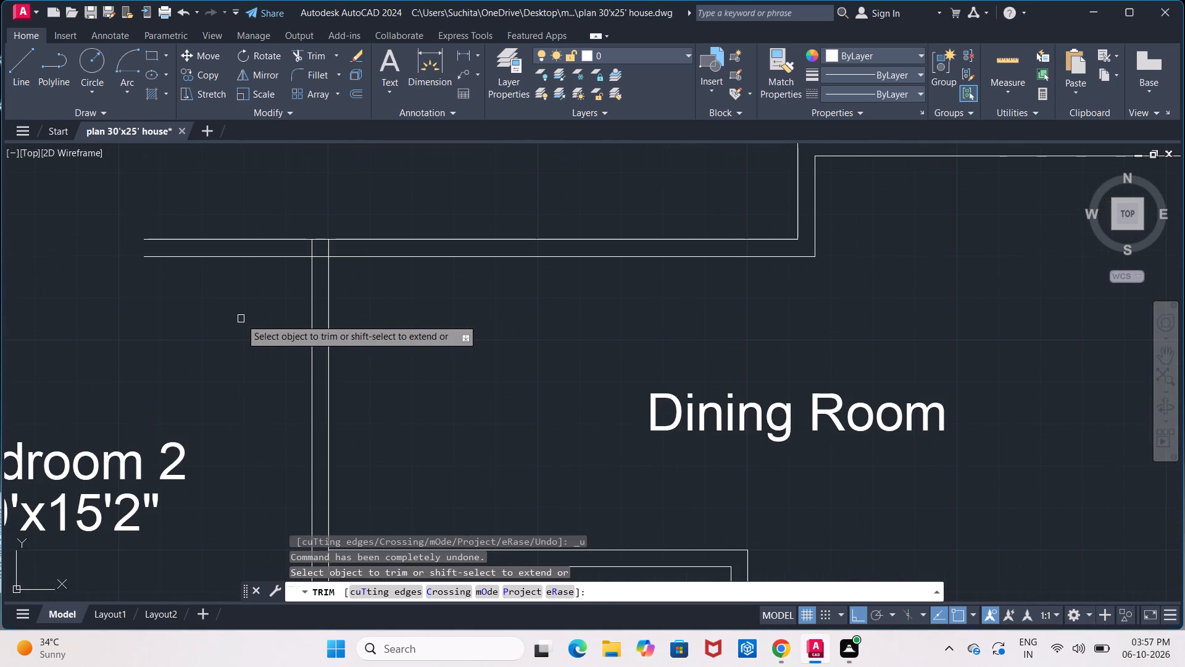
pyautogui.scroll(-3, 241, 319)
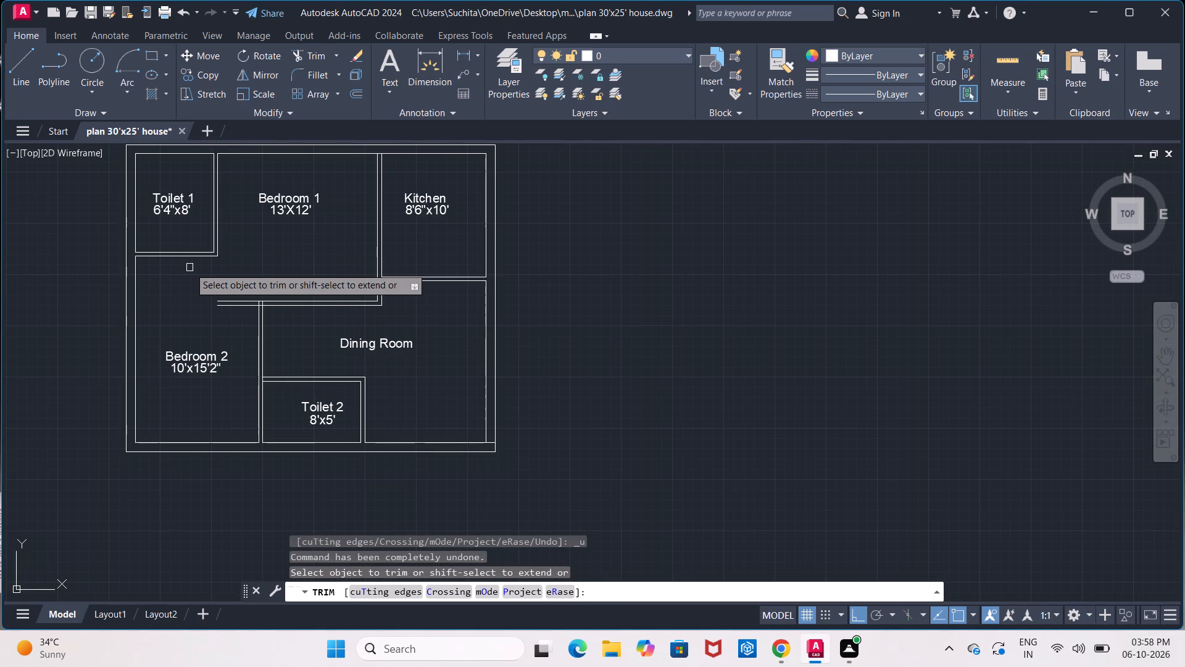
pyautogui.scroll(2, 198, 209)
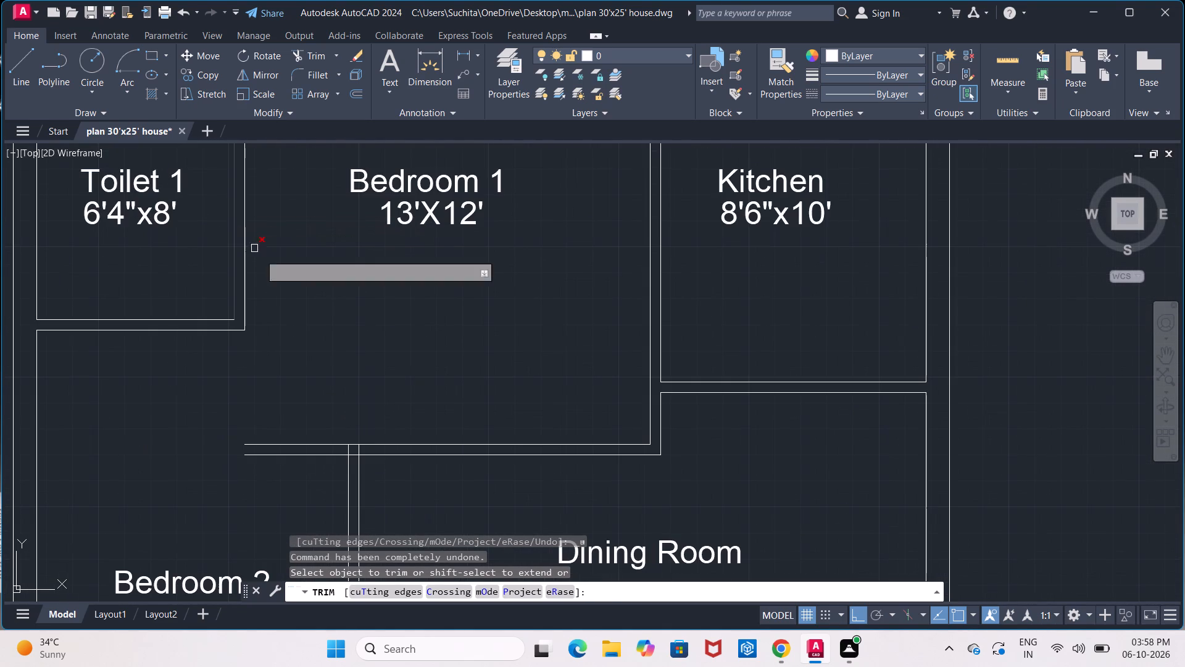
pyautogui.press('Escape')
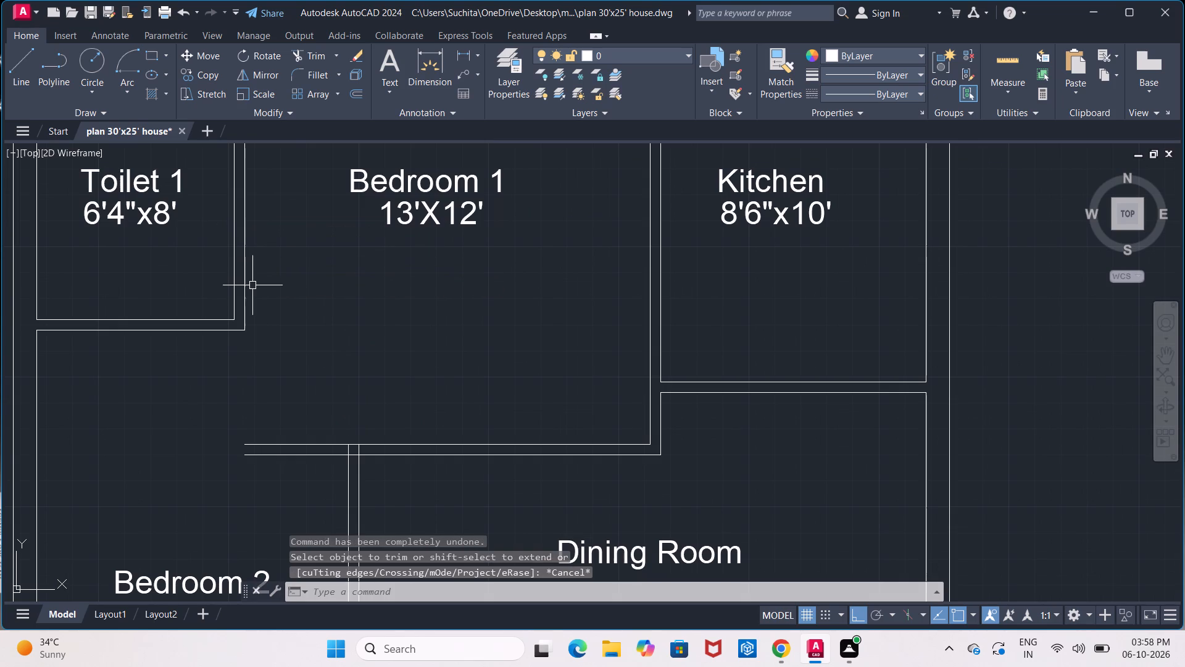
# Stretch the Bedroom 1 side line of the Toilet 1 partition straight down past Bedroom 1's bottom wall lines.
pyautogui.click(246, 289)
pyautogui.click(246, 333)
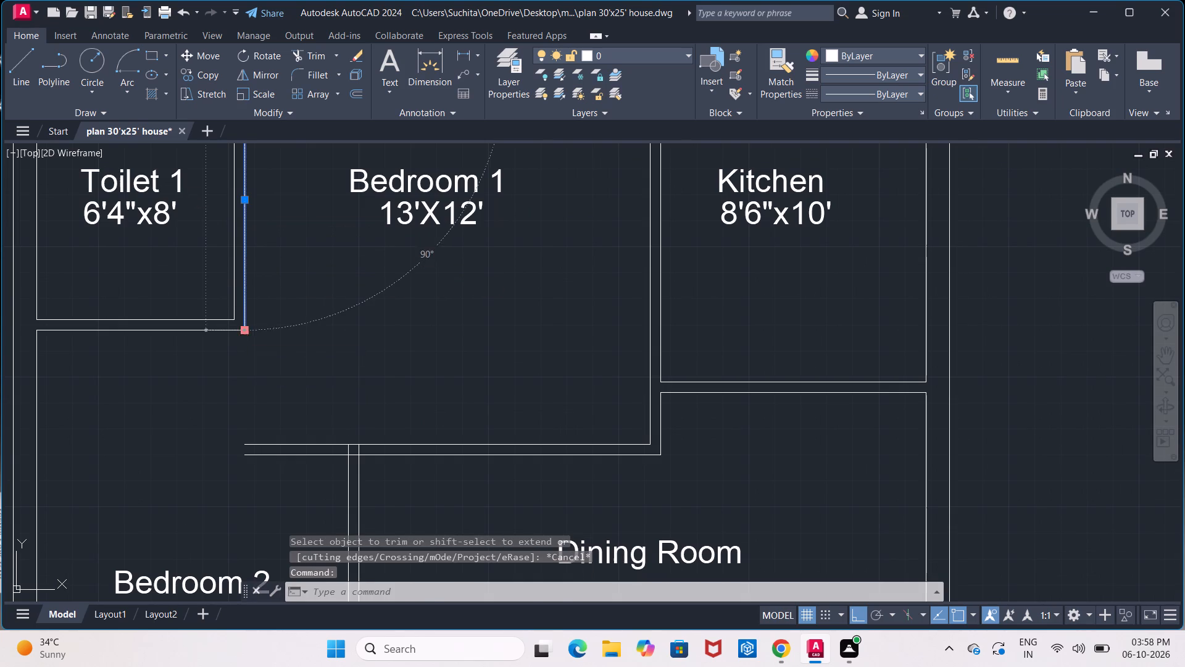
pyautogui.click(239, 498)
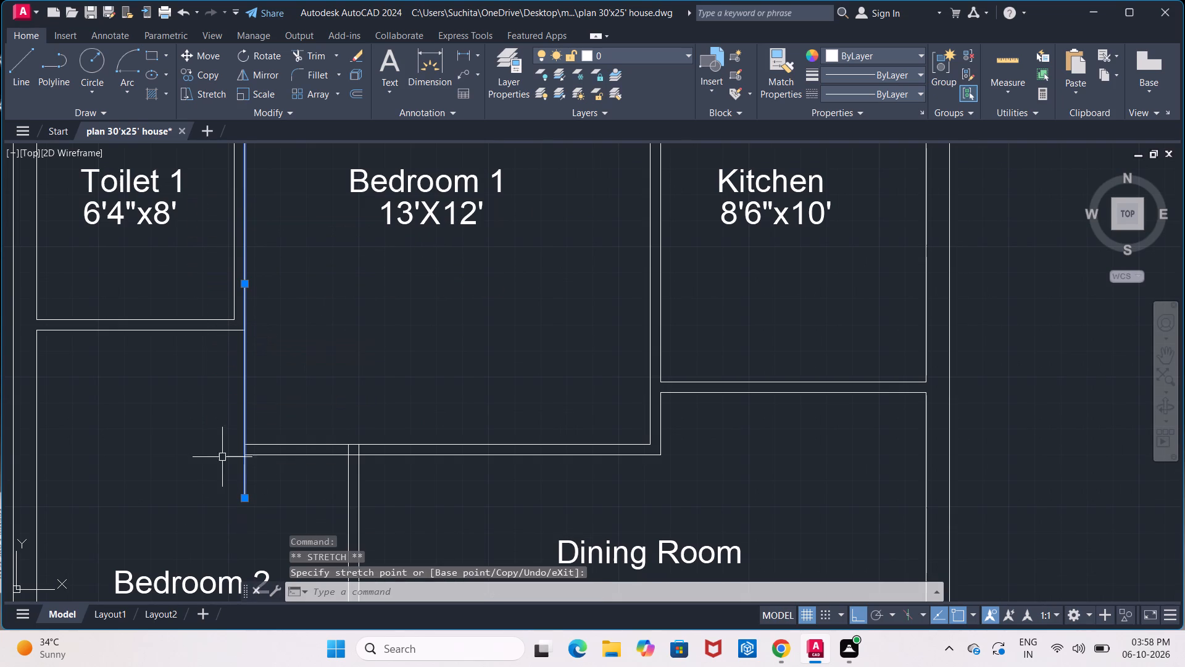
pyautogui.press('Escape')
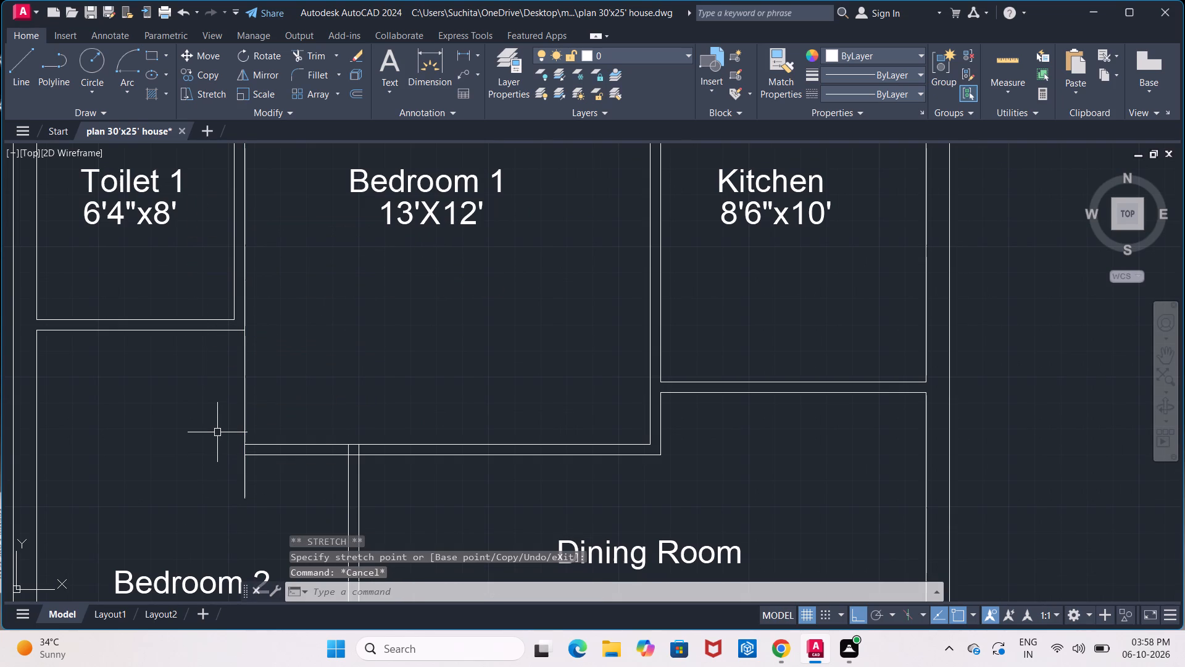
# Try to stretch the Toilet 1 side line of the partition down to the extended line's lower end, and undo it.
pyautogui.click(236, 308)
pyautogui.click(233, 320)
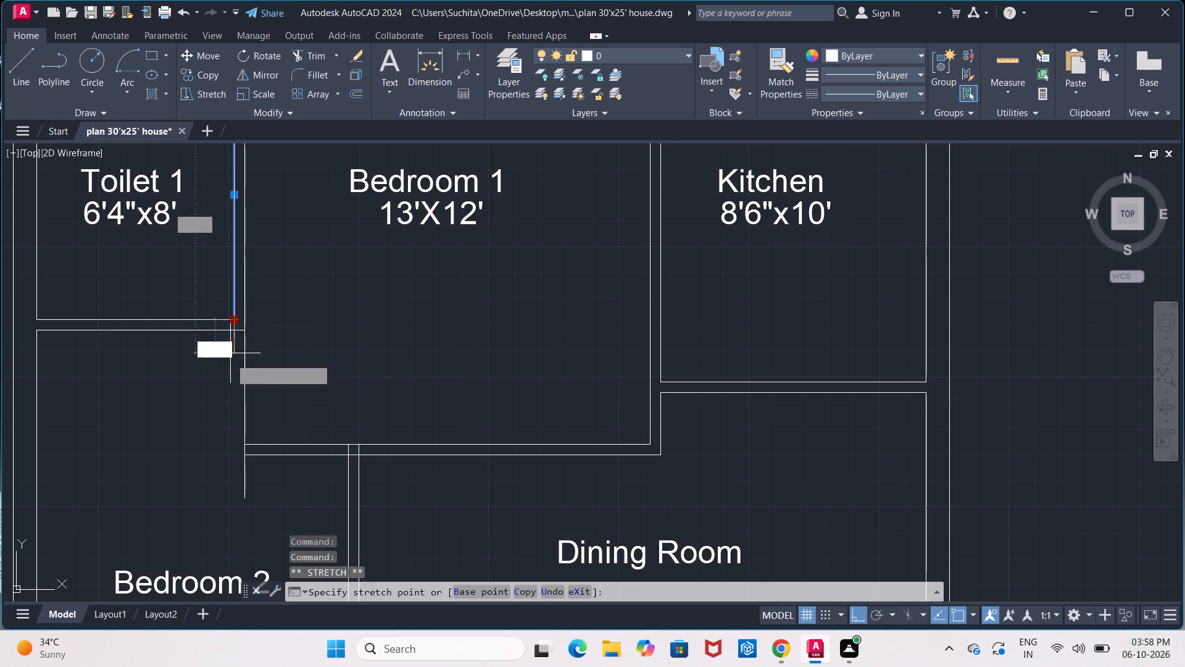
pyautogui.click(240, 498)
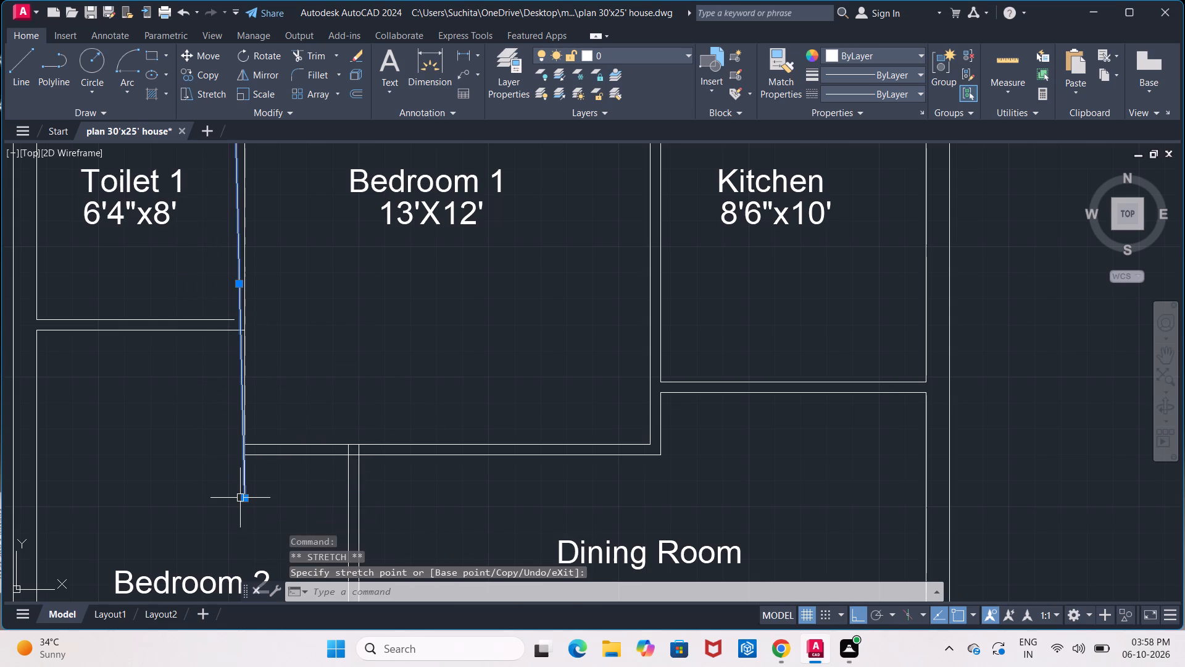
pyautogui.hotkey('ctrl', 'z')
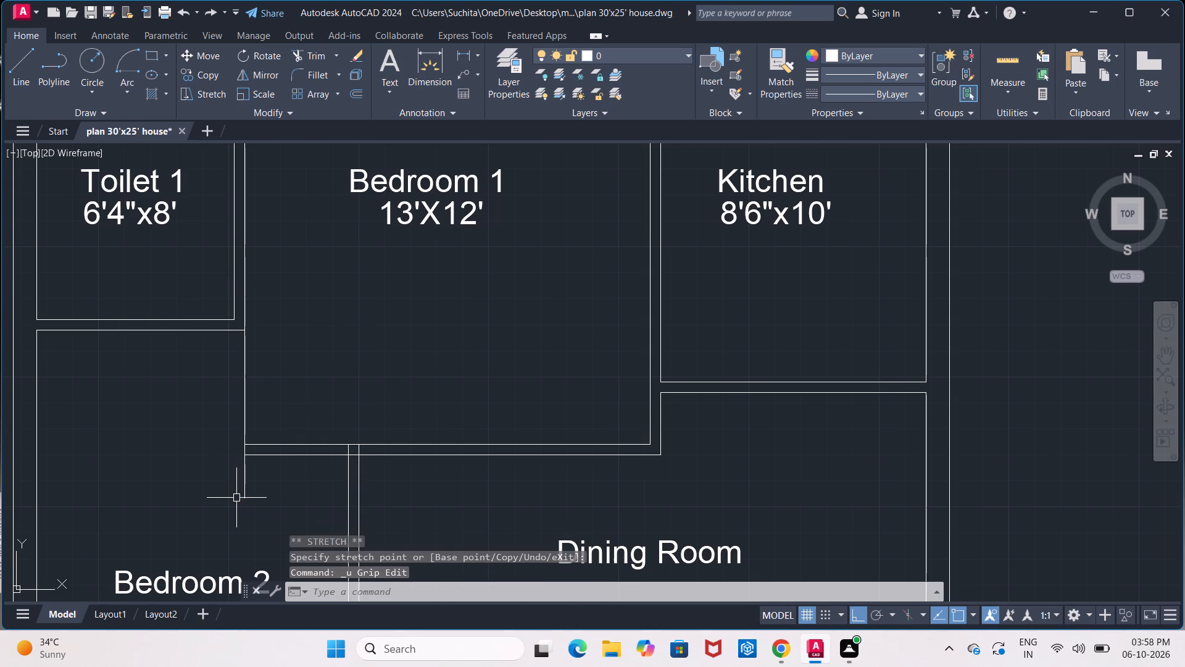
# Stretch the Toilet 1 side line of the partition straight down past Bedroom 1's bottom wall, parallel to the extended line.
pyautogui.click(233, 256)
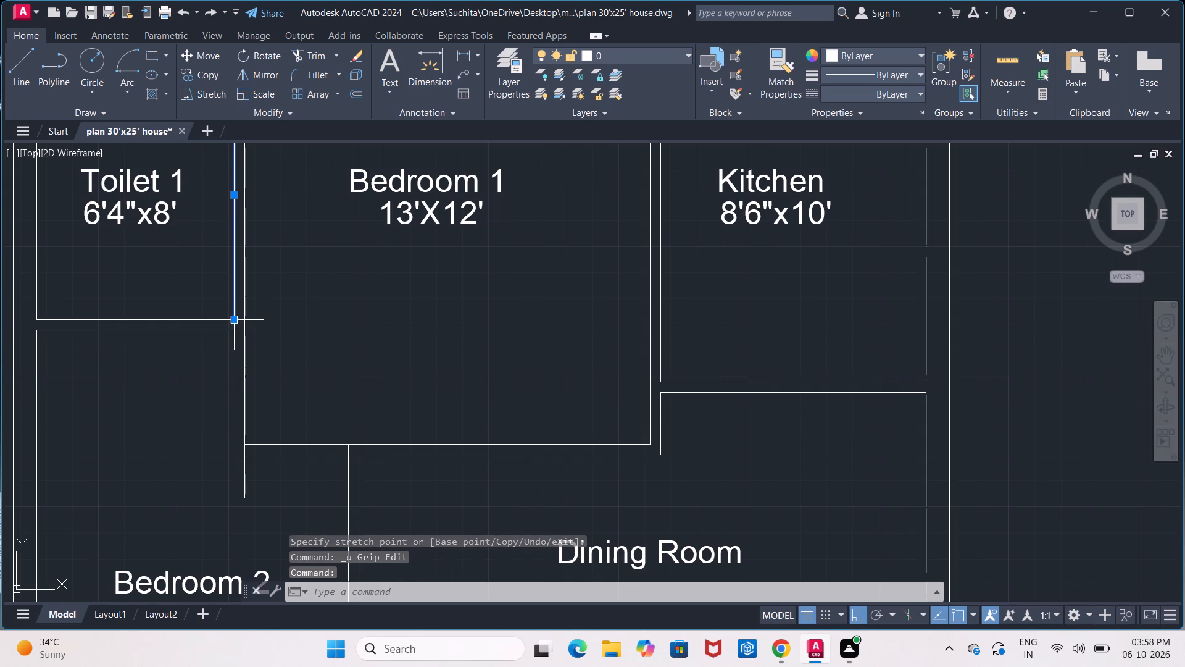
pyautogui.click(233, 319)
pyautogui.click(235, 506)
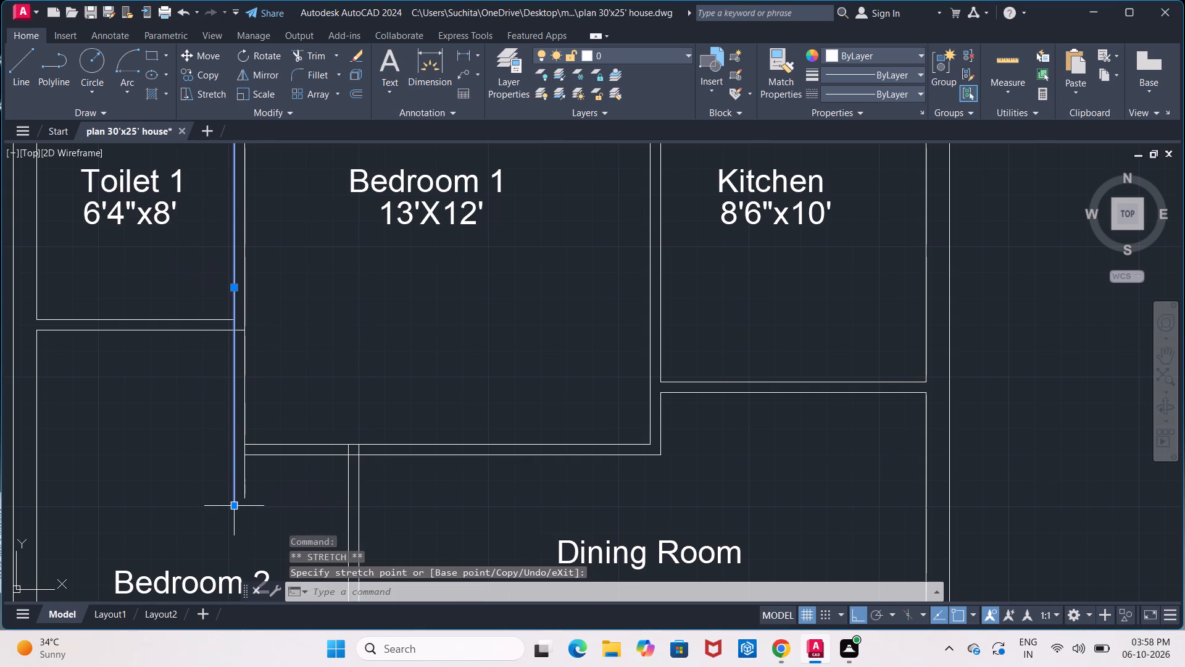
pyautogui.press('Escape')
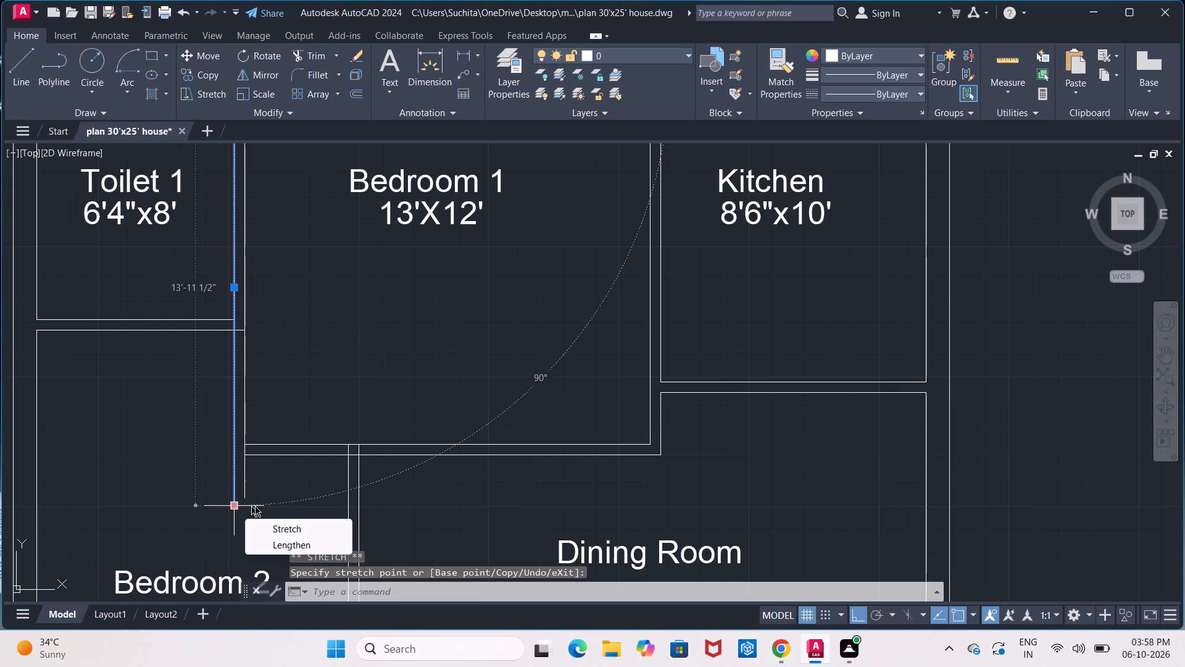
pyautogui.press('Escape')
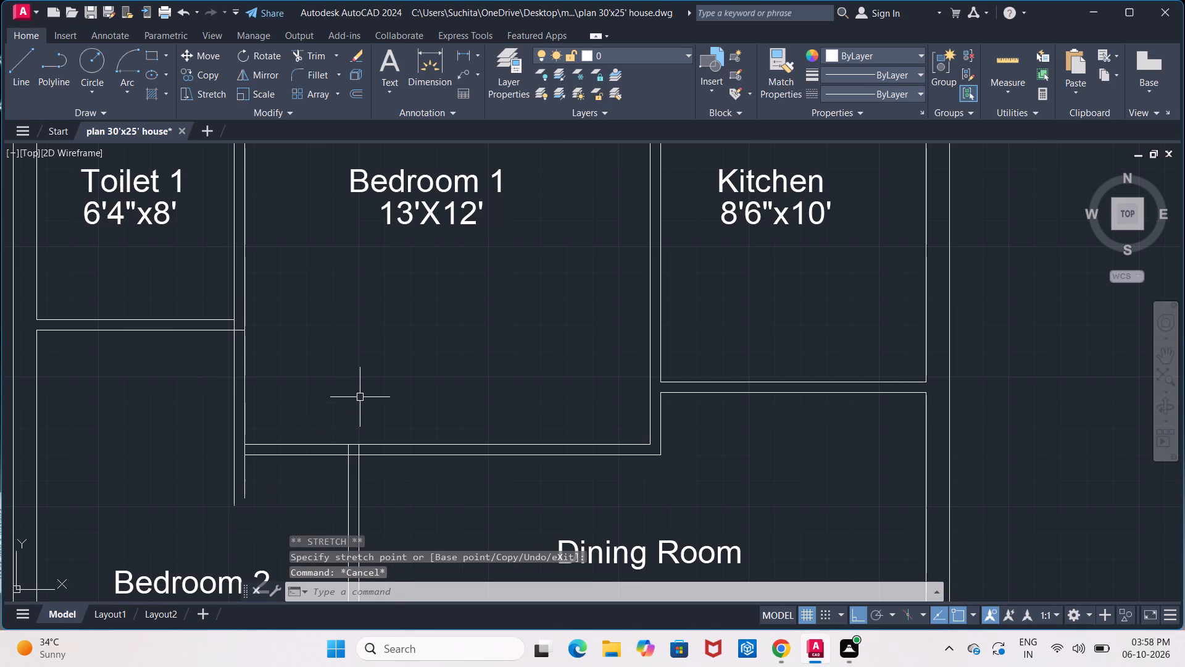
# Trim the Bedroom 1 side line of the extended partition between and below the two horizontal wall lines.
pyautogui.write('tr')
pyautogui.press('Return')
pyautogui.press('Return')
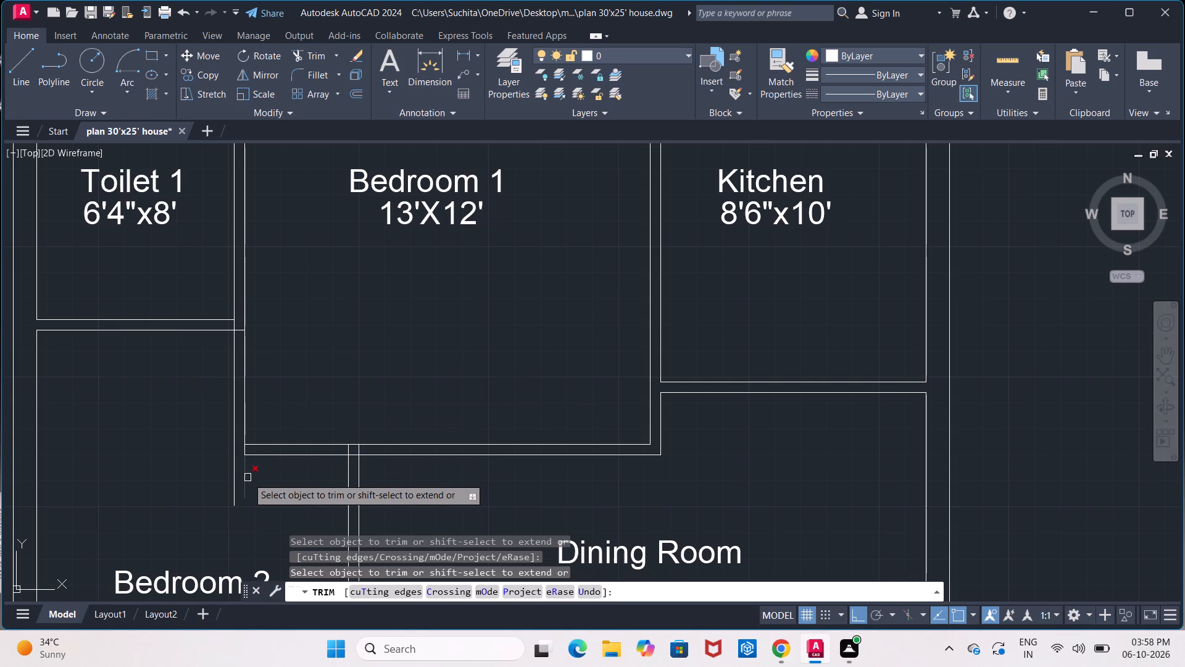
pyautogui.scroll(2, 206, 484)
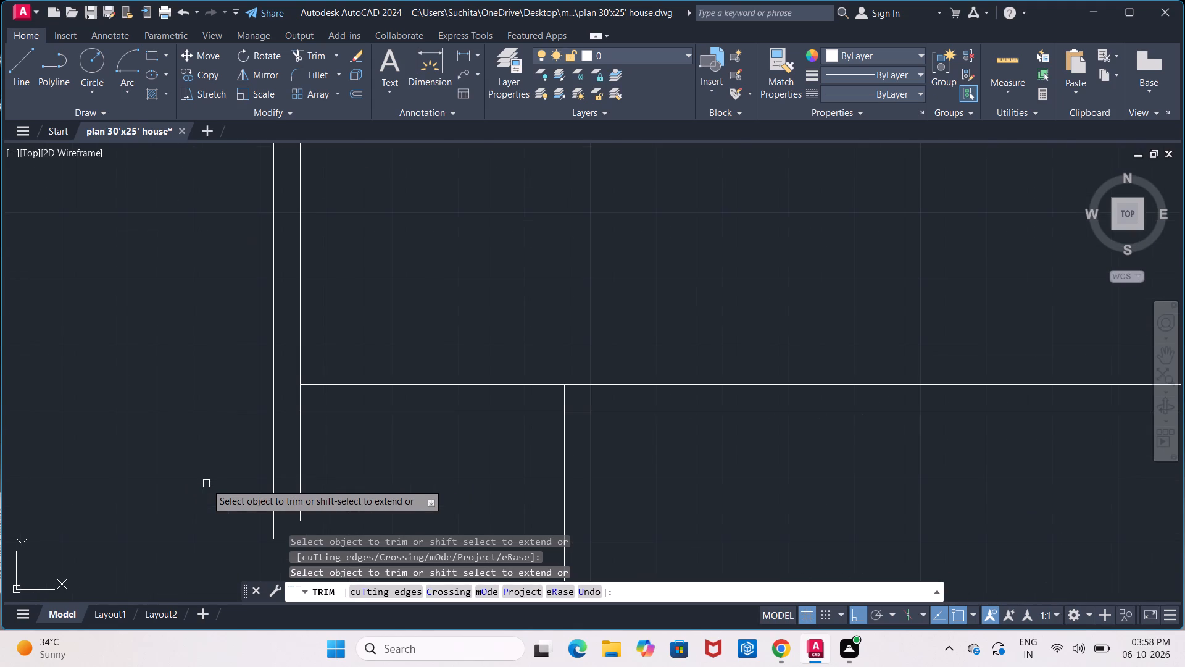
pyautogui.moveTo(204, 482); pyautogui.dragTo(156, 466, button='middle')
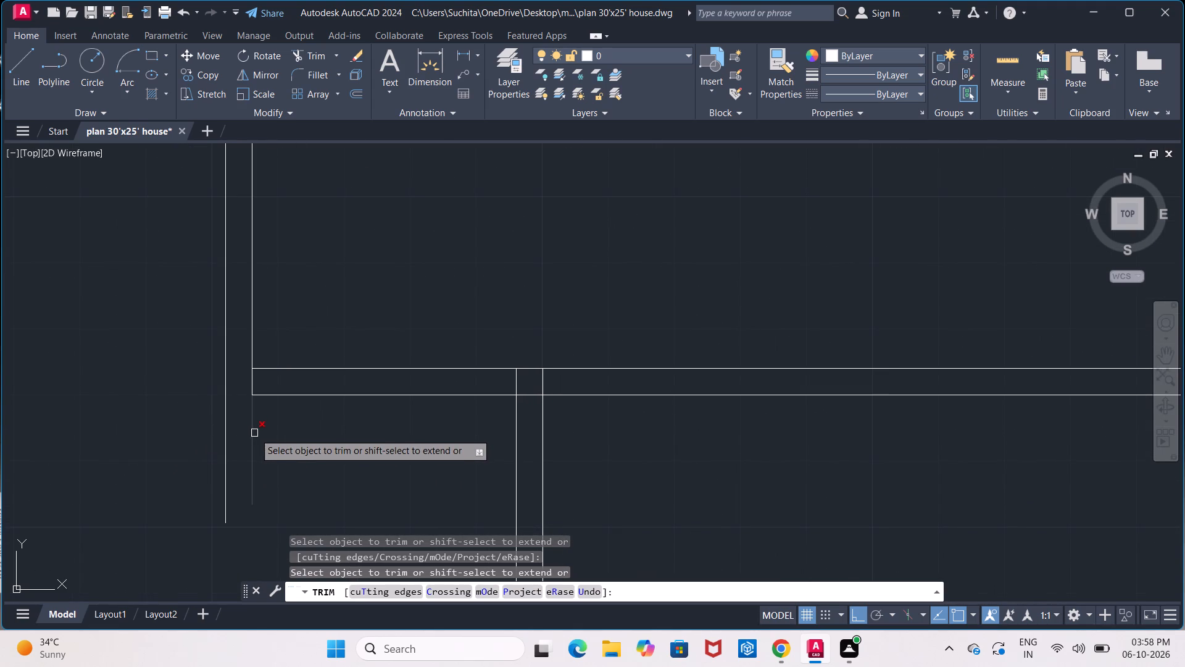
pyautogui.click(253, 381)
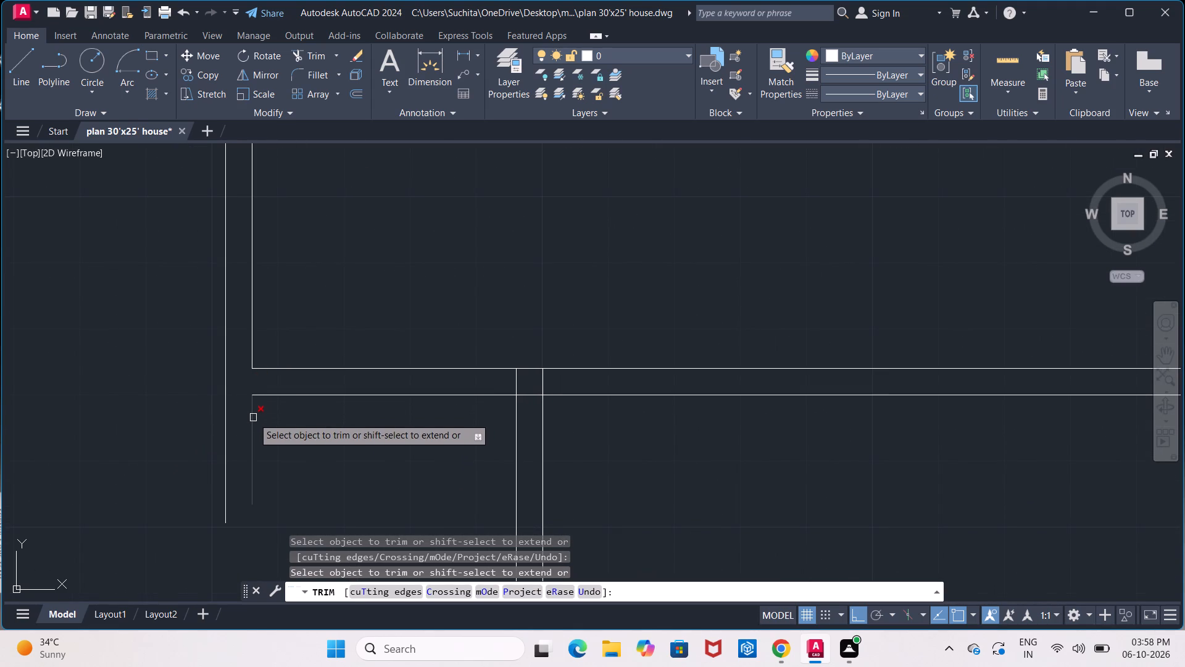
pyautogui.click(253, 417)
pyautogui.press('Escape')
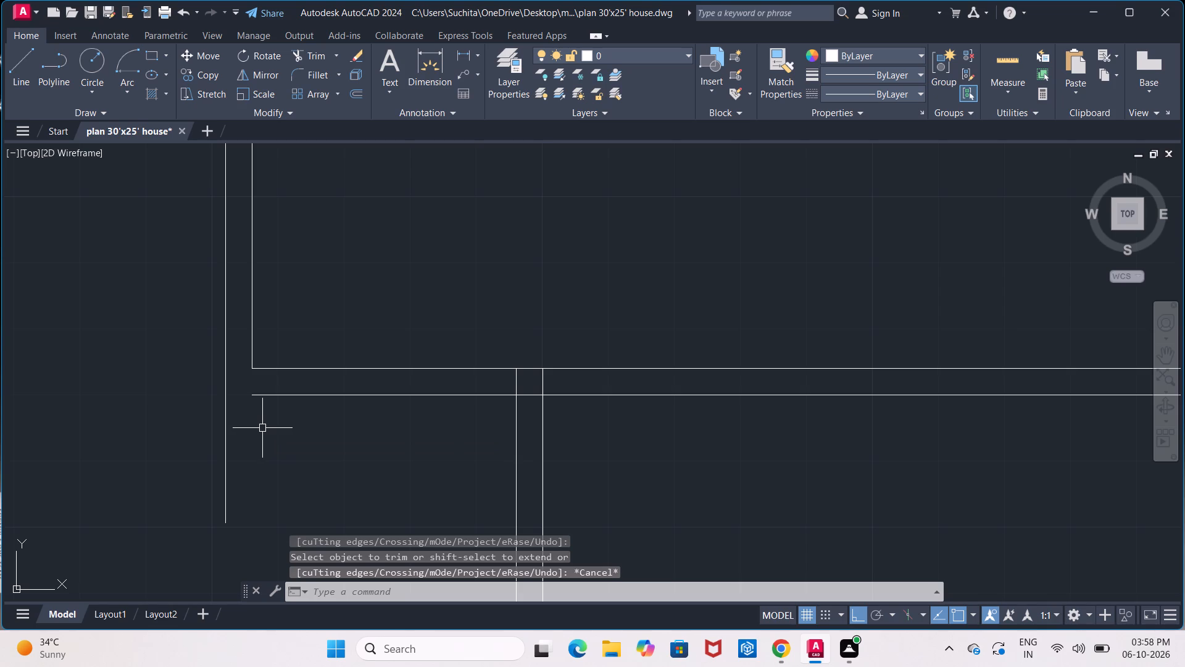
# Stretch the lower line of Bedroom 1's bottom wall horizontally past the Toilet 1 side line of the partition.
pyautogui.click(264, 398)
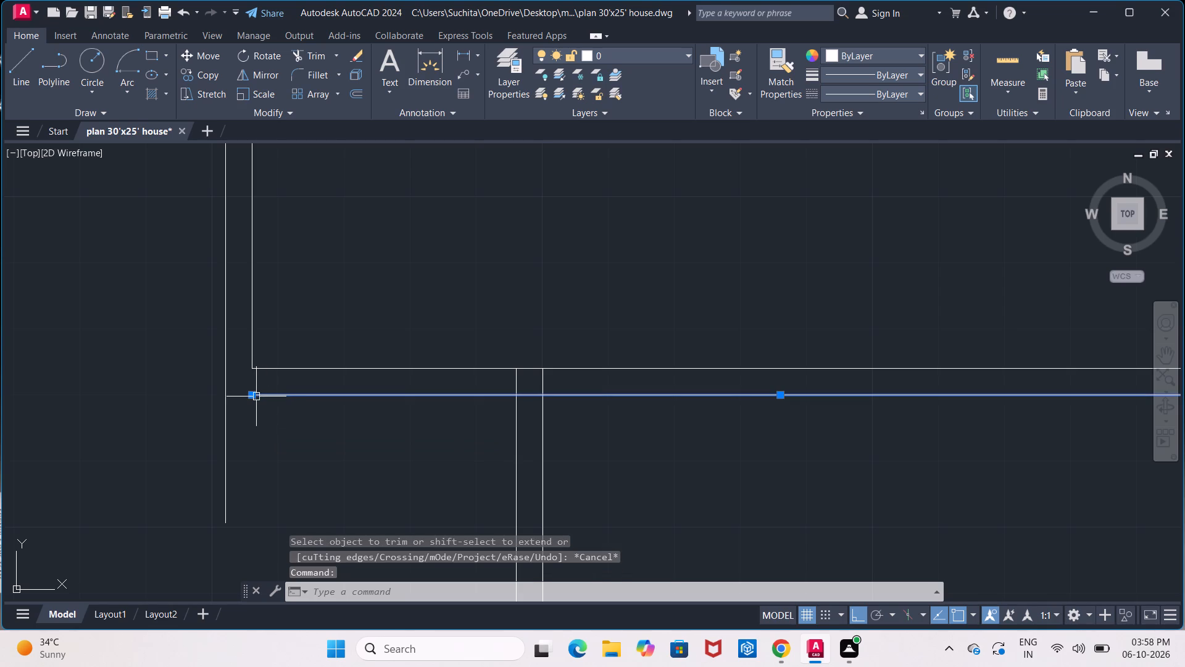
pyautogui.click(248, 392)
pyautogui.click(251, 396)
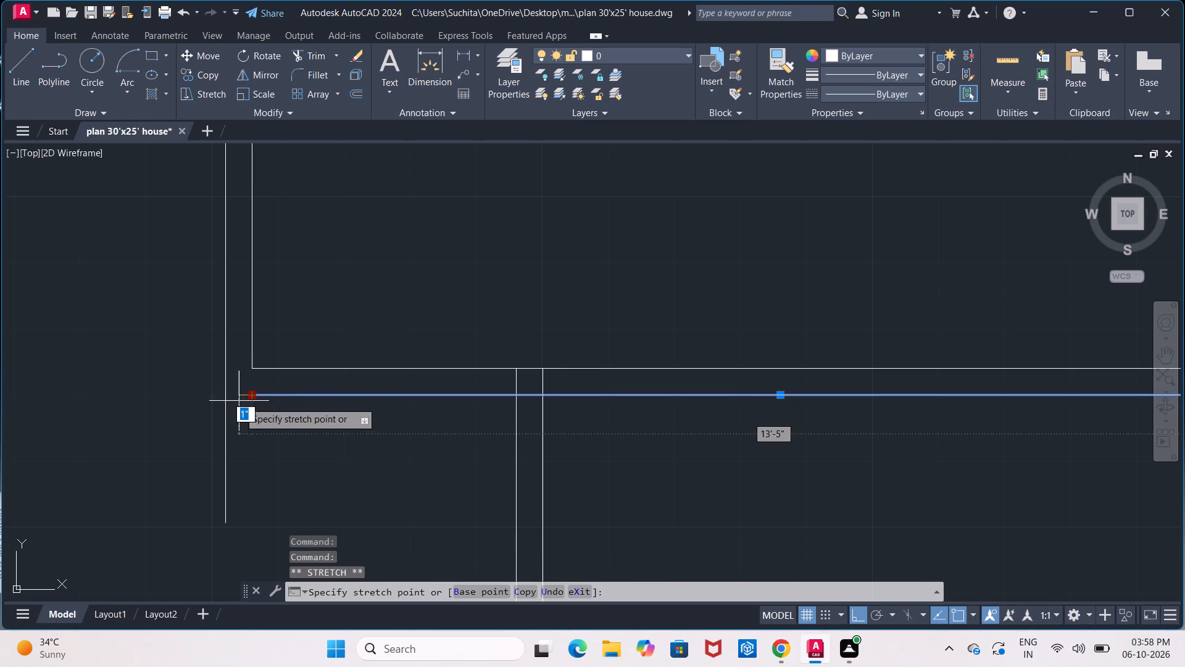
pyautogui.click(214, 396)
pyautogui.press('Escape')
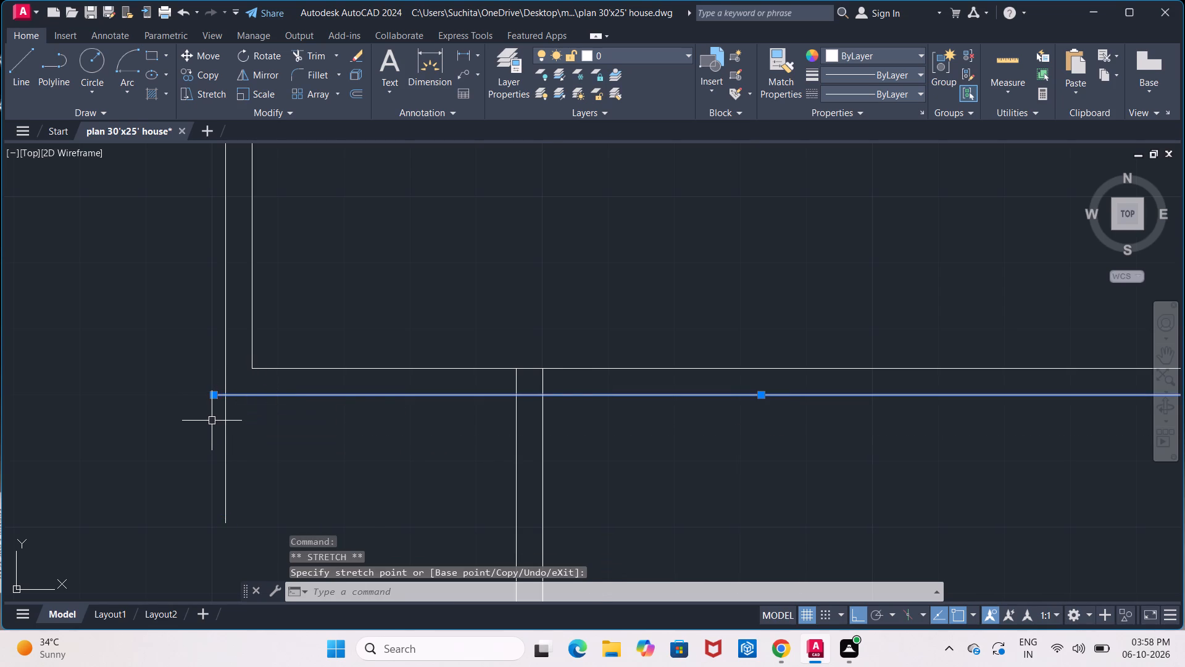
pyautogui.click(212, 421)
pyautogui.press('Escape')
pyautogui.press('Escape')
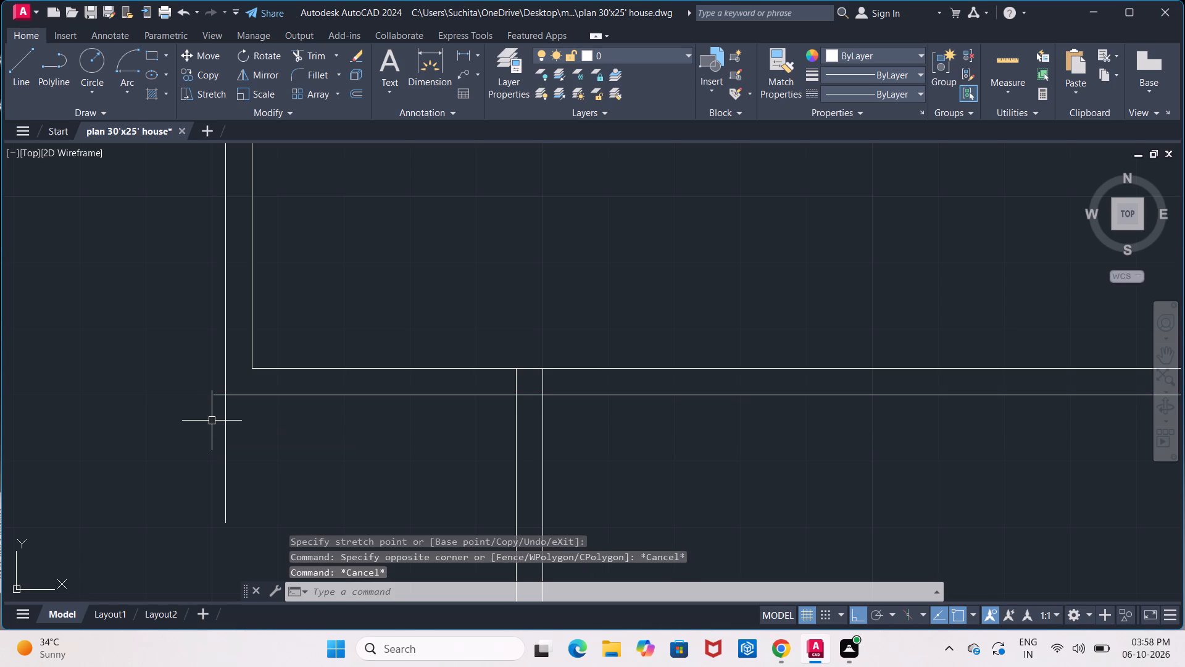
# Trim the overhangs at Bedroom 1's lower corner and the lines crossing the junction with the Toilet 1–Bedroom 2 wall.
pyautogui.write('tr')
pyautogui.press('Return')
pyautogui.press('Return')
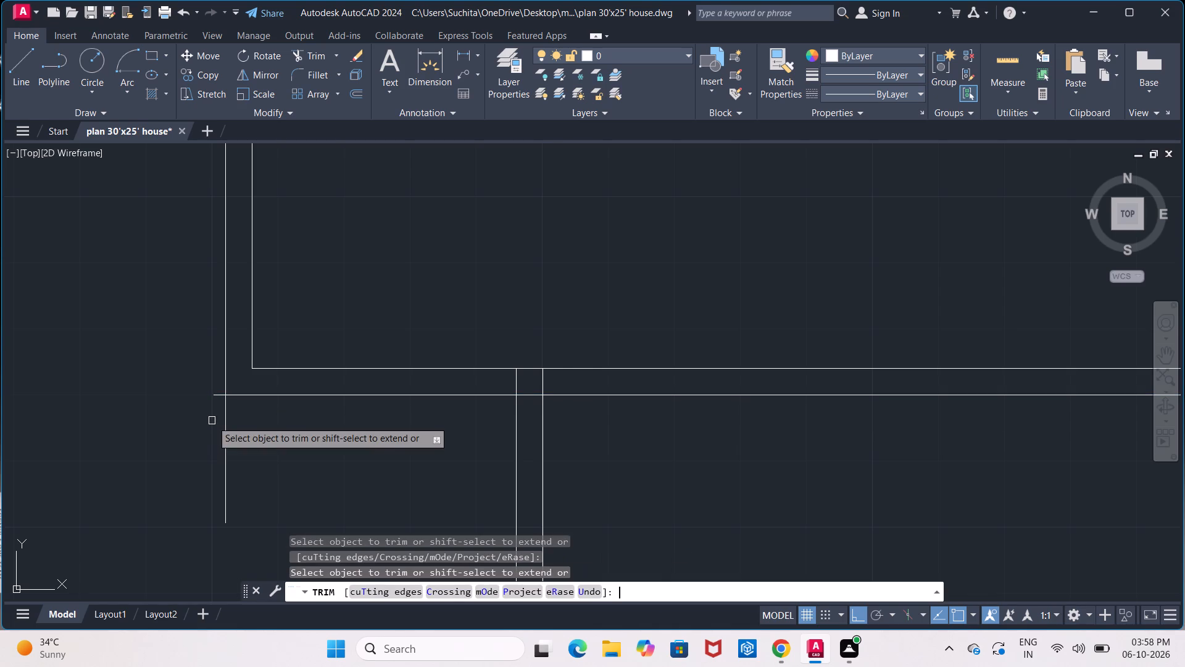
pyautogui.click(217, 393)
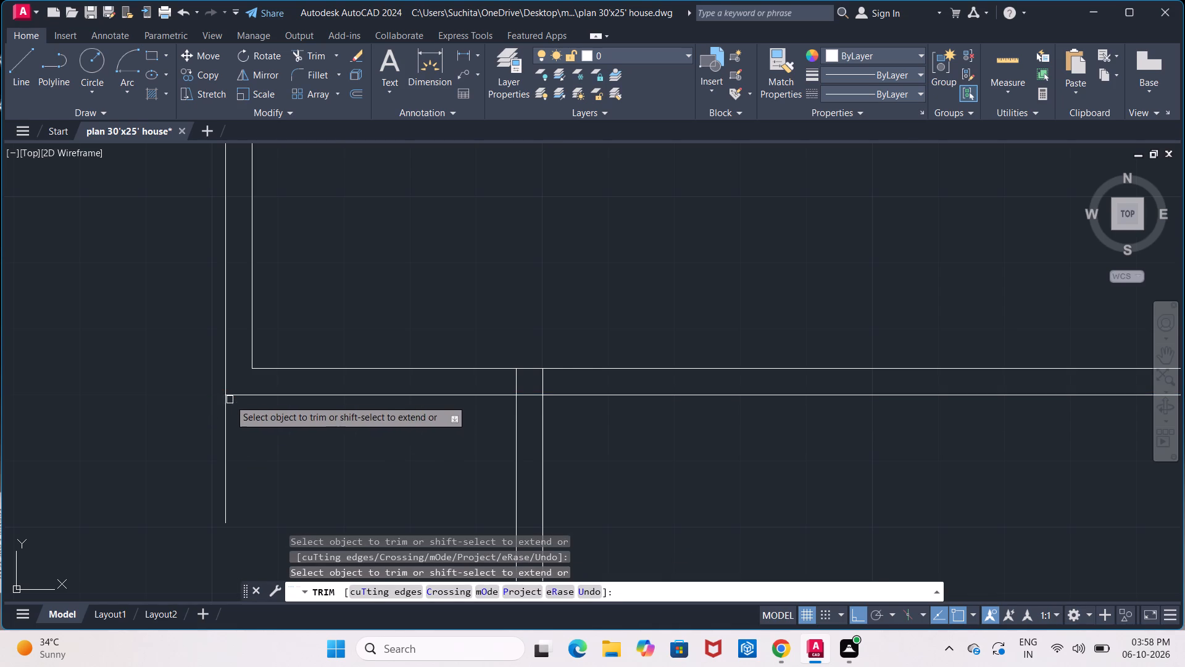
pyautogui.scroll(-1, 238, 402)
pyautogui.click(231, 414)
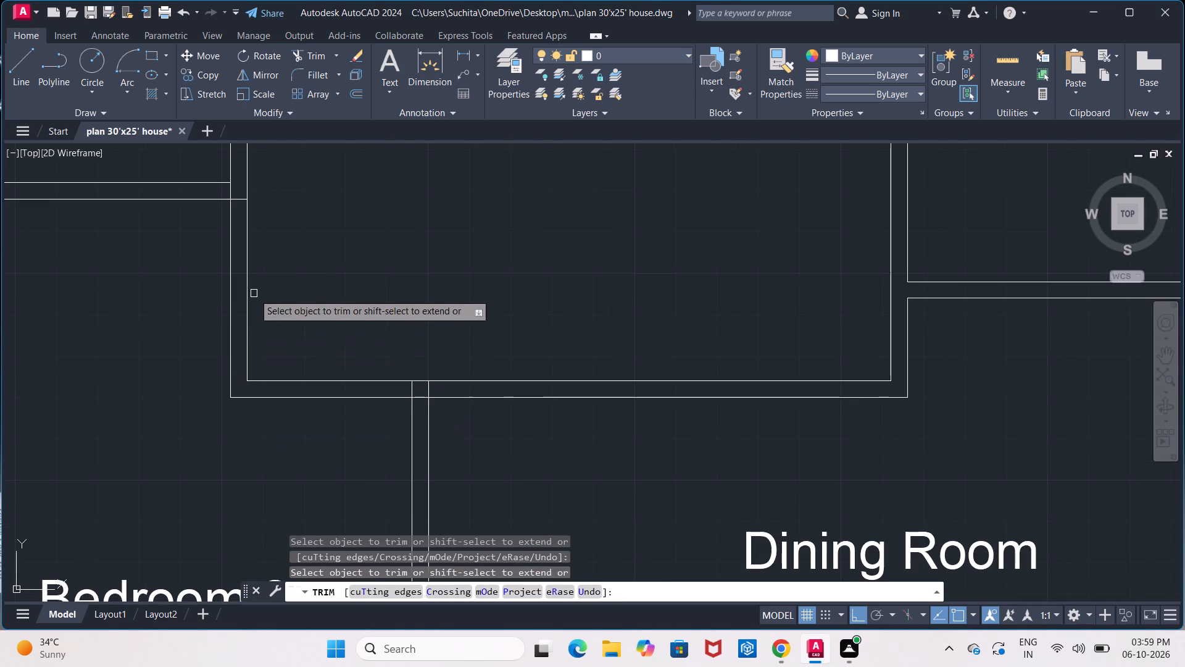
pyautogui.click(236, 199)
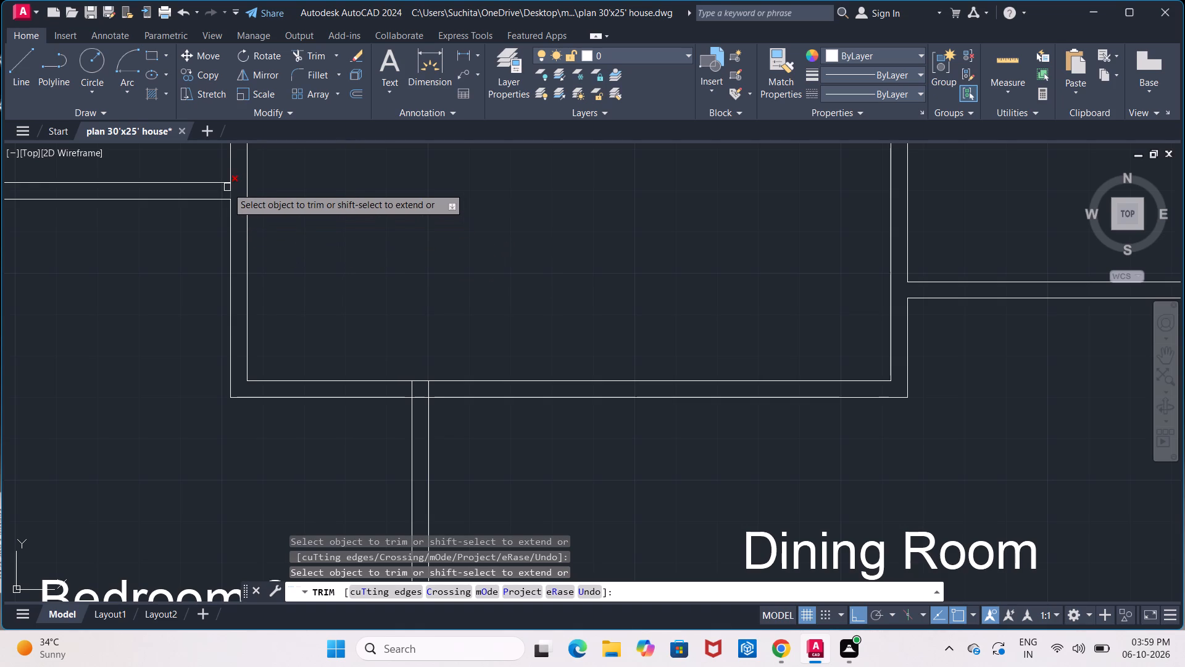
pyautogui.click(228, 190)
# Trim the lines crossing the junction where the Bedroom 2–Dining Room partition meets Bedroom 1's bottom wall.
pyautogui.scroll(-2, 280, 227)
pyautogui.moveTo(295, 230); pyautogui.dragTo(236, 294, button='middle')
pyautogui.scroll(-1, 270, 266)
pyautogui.moveTo(270, 266); pyautogui.dragTo(262, 288, button='middle')
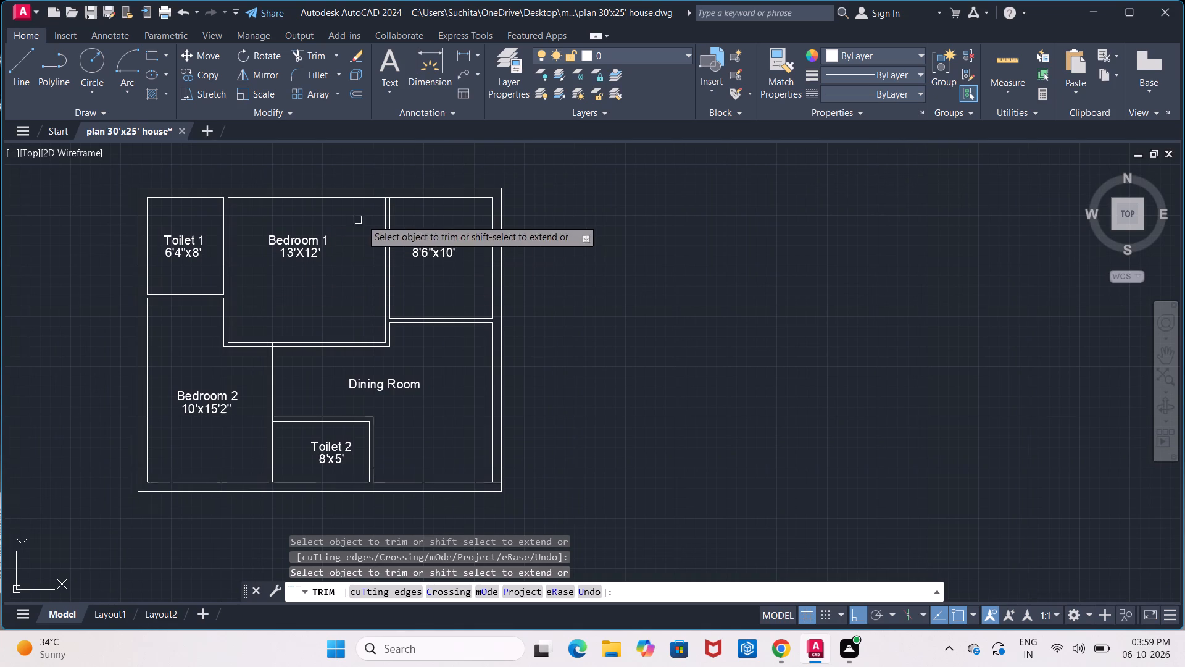
pyautogui.scroll(3, 270, 346)
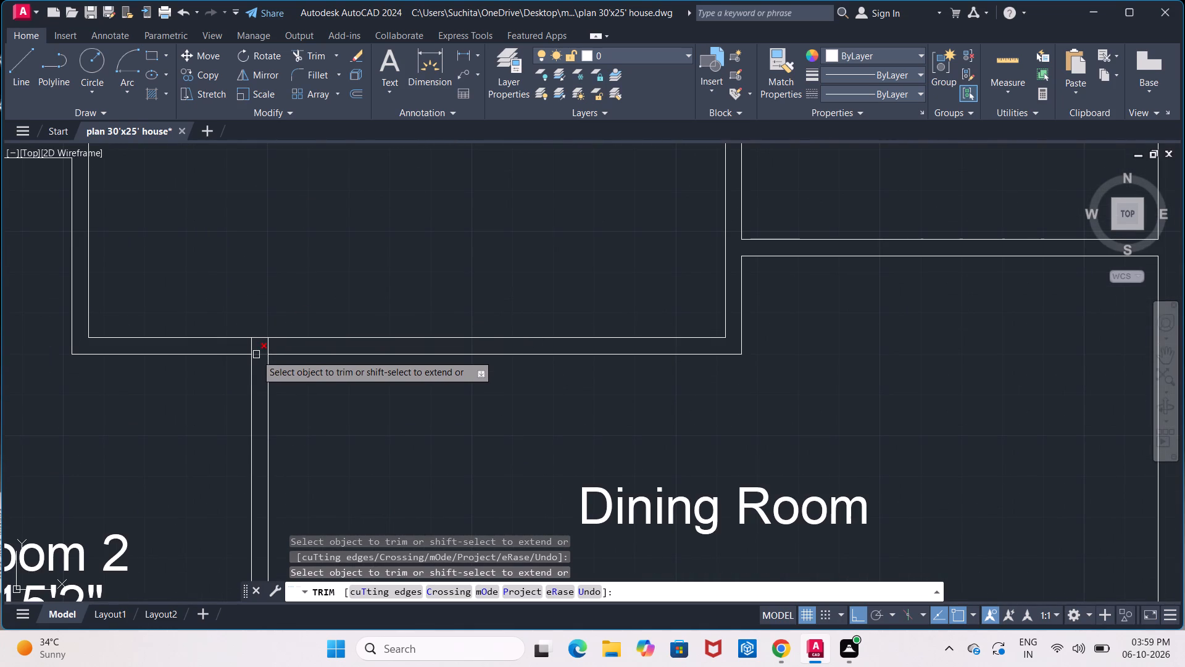
pyautogui.click(262, 354)
pyautogui.click(254, 346)
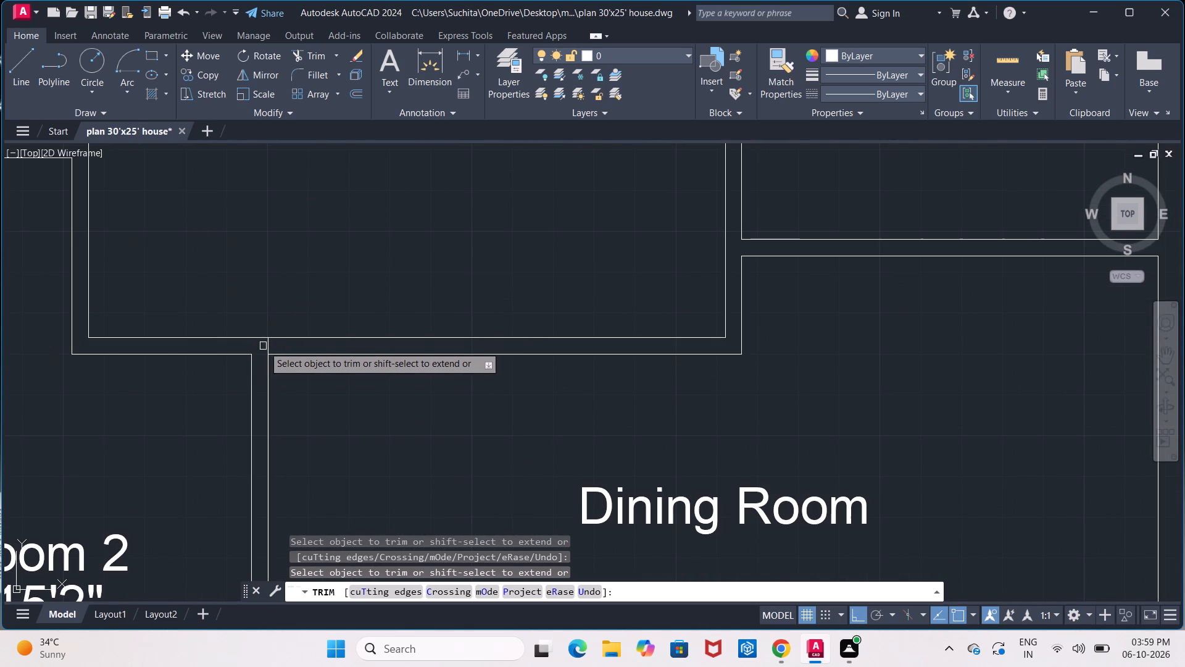
pyautogui.click(271, 351)
# Trim the partition line between Toilet 2's two top wall lines where they meet the Bedroom 2 partition.
pyautogui.scroll(-3, 276, 340)
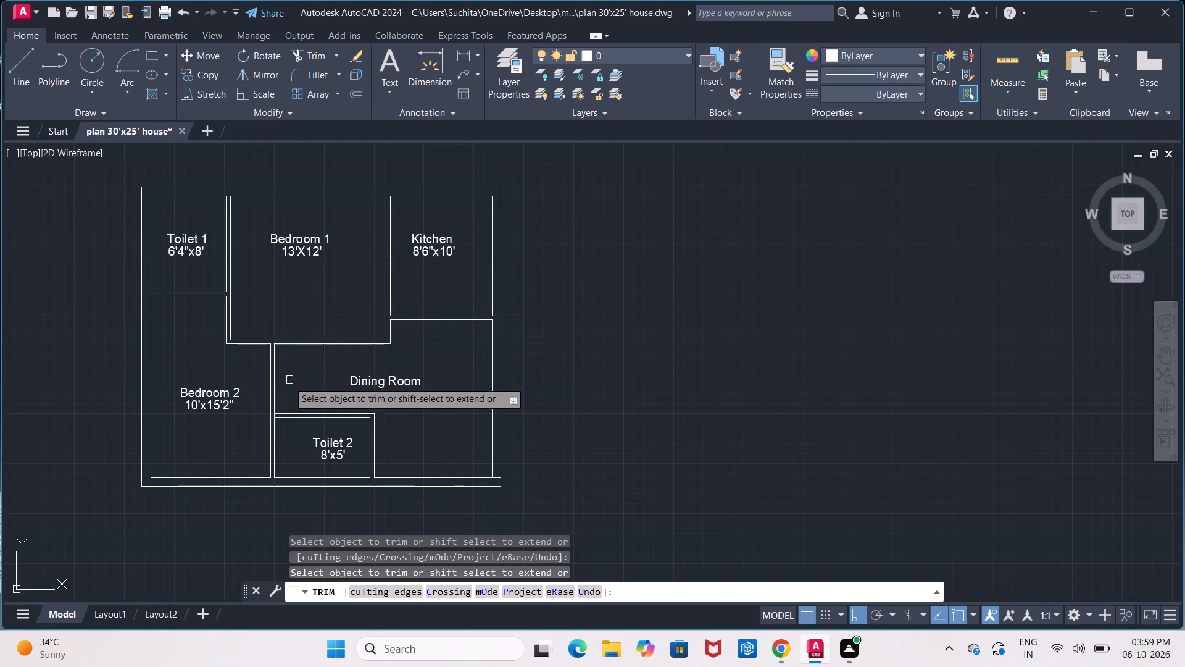
pyautogui.scroll(3, 272, 414)
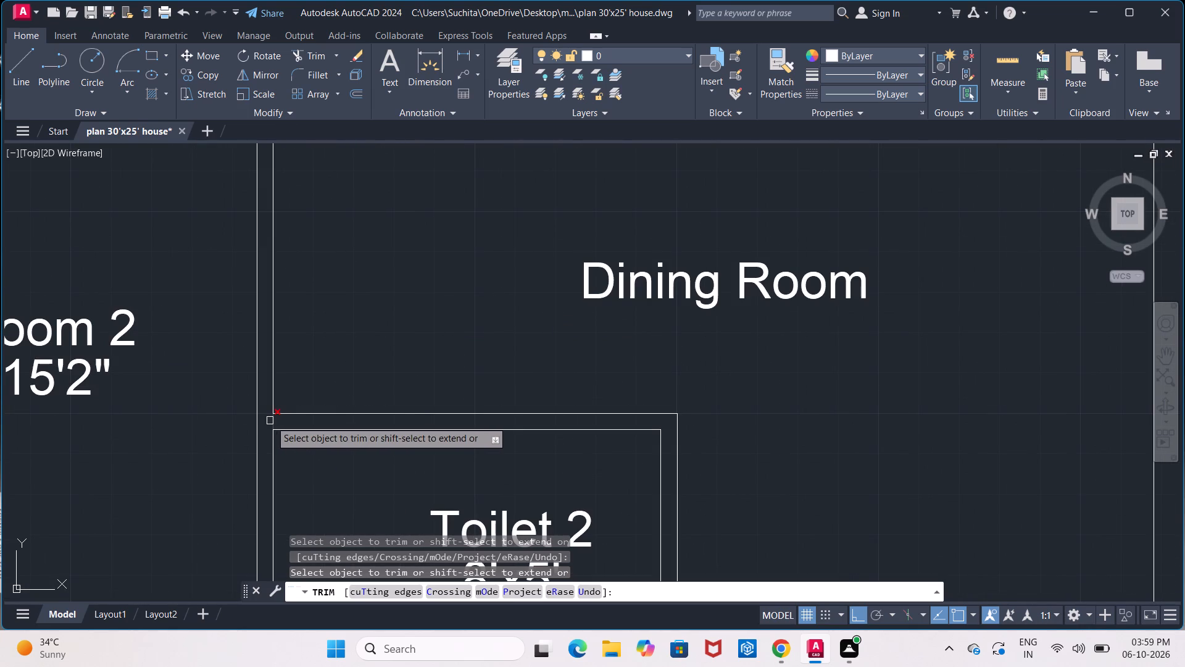
pyautogui.click(270, 421)
pyautogui.scroll(-2, 315, 359)
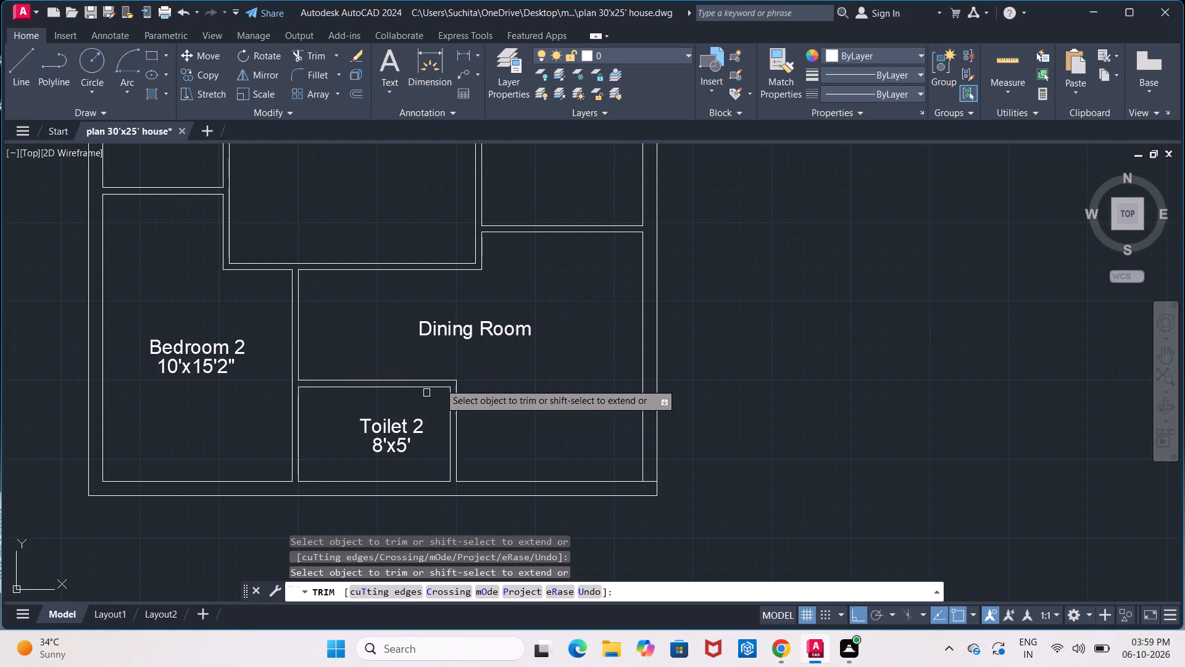
# Trim the top wall's inner line between the two partition lines separating Bedroom 1 and the Kitchen.
pyautogui.scroll(-1, 467, 348)
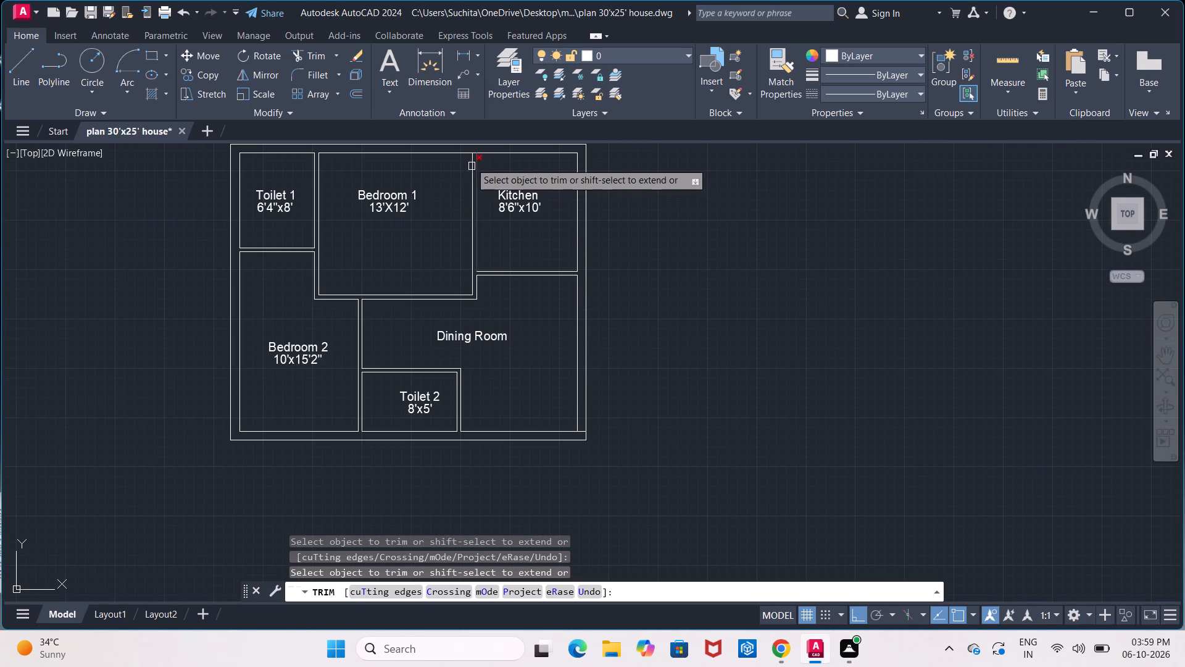
pyautogui.scroll(3, 477, 147)
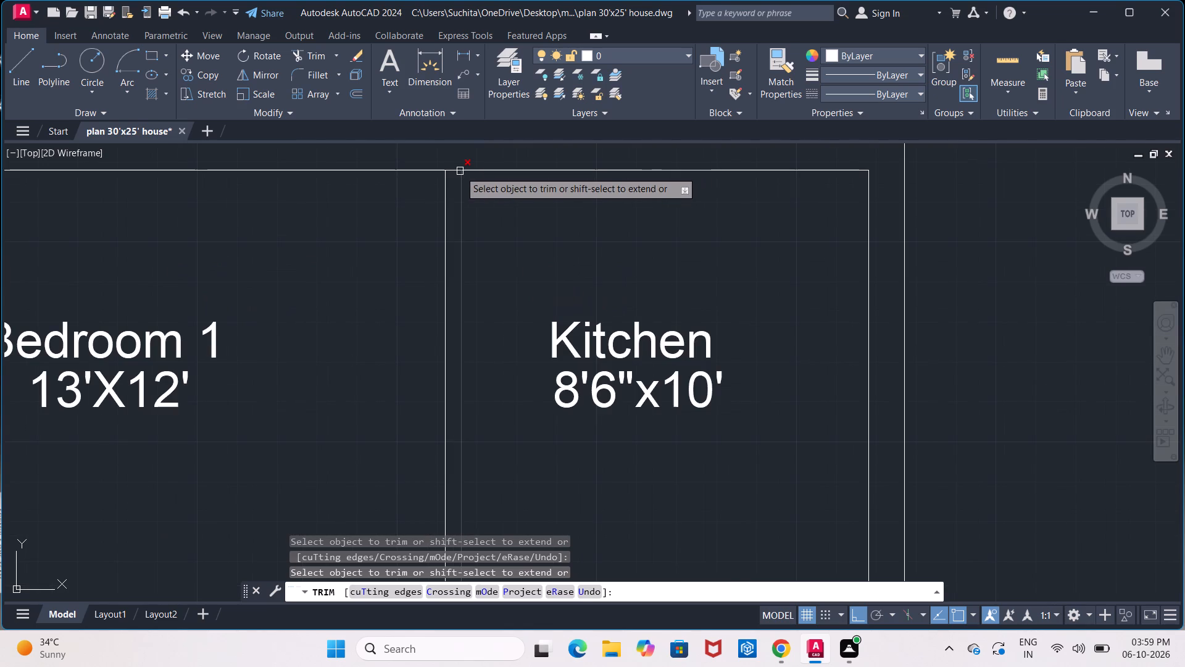
pyautogui.click(449, 170)
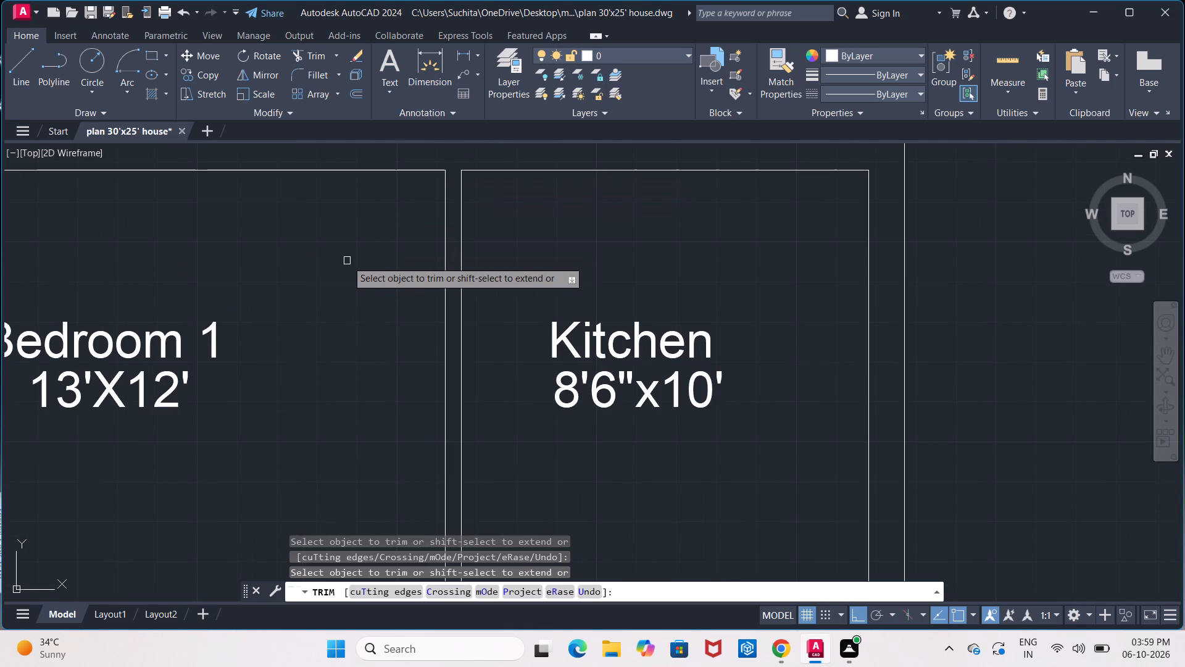
pyautogui.press('Escape')
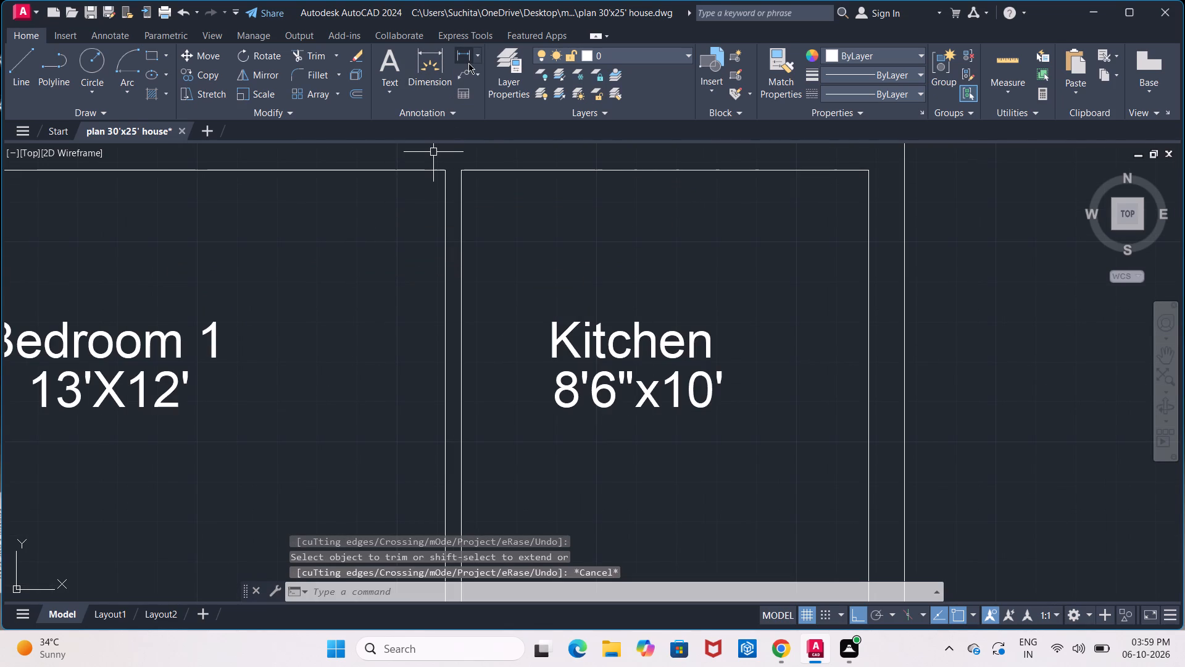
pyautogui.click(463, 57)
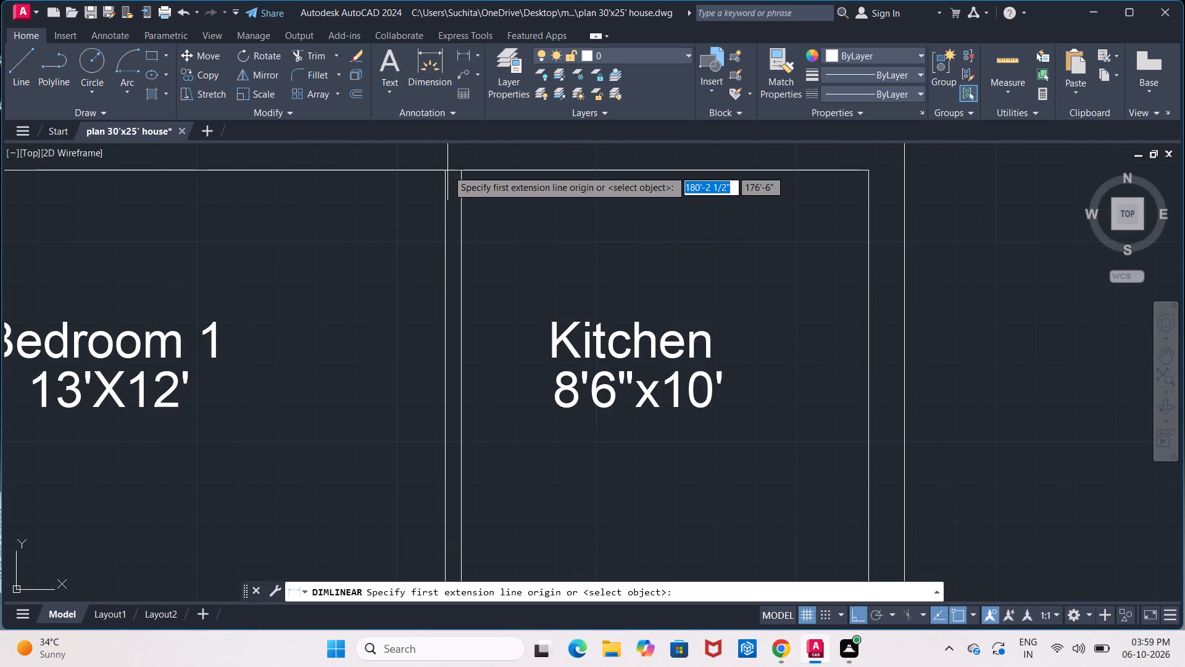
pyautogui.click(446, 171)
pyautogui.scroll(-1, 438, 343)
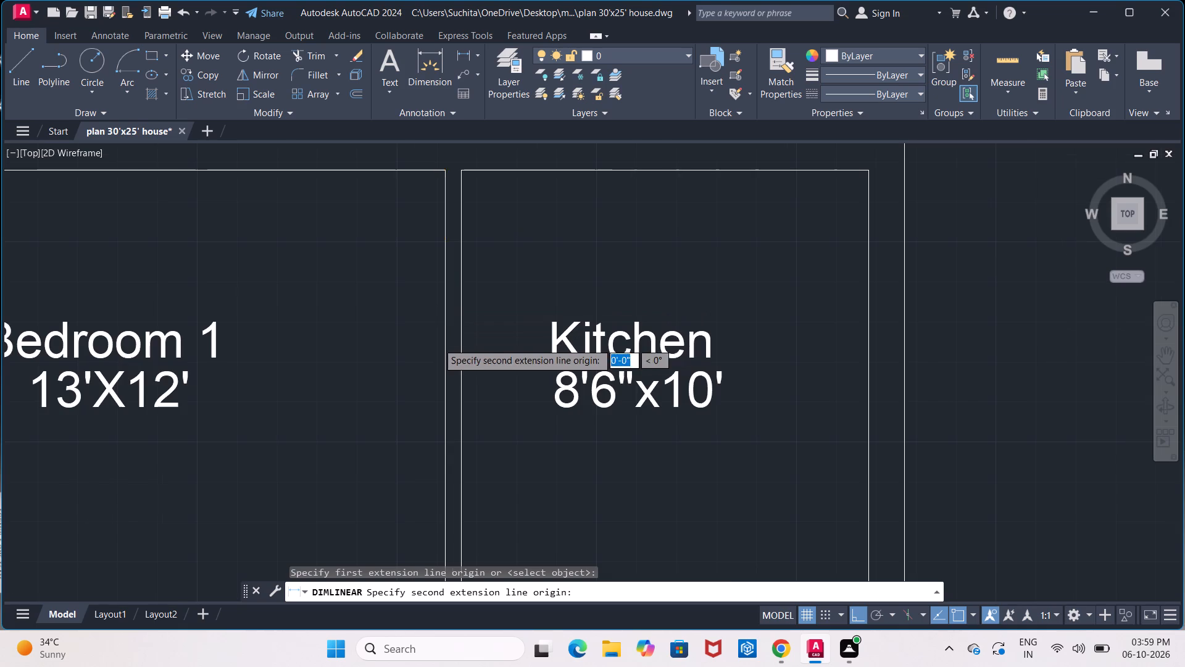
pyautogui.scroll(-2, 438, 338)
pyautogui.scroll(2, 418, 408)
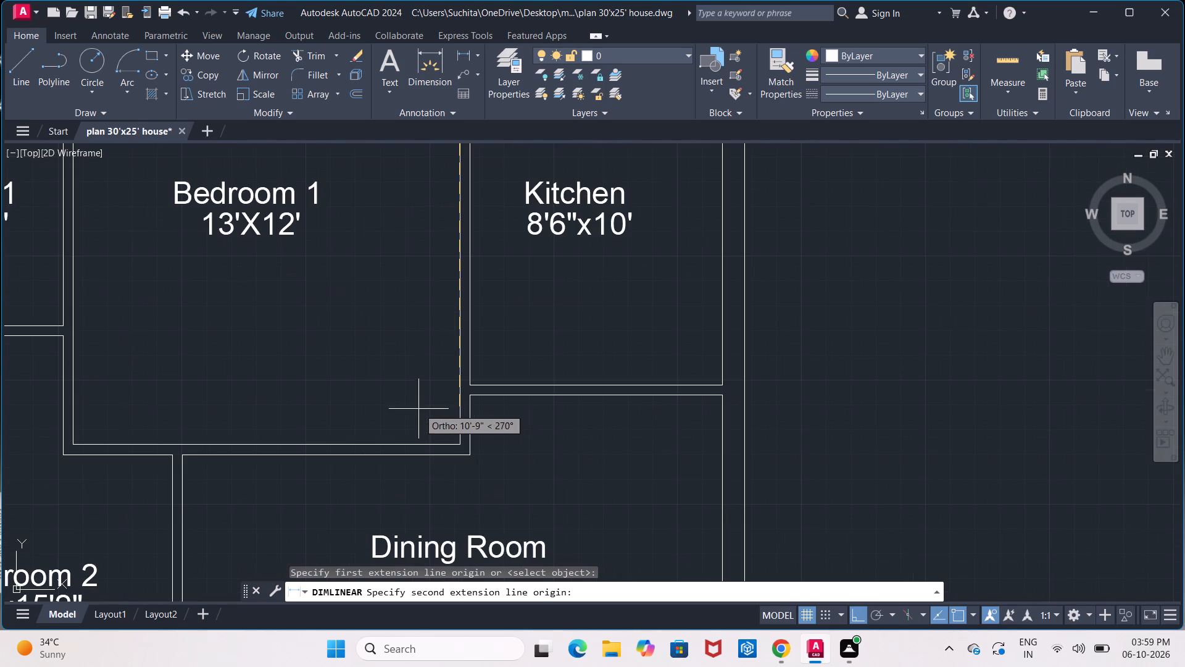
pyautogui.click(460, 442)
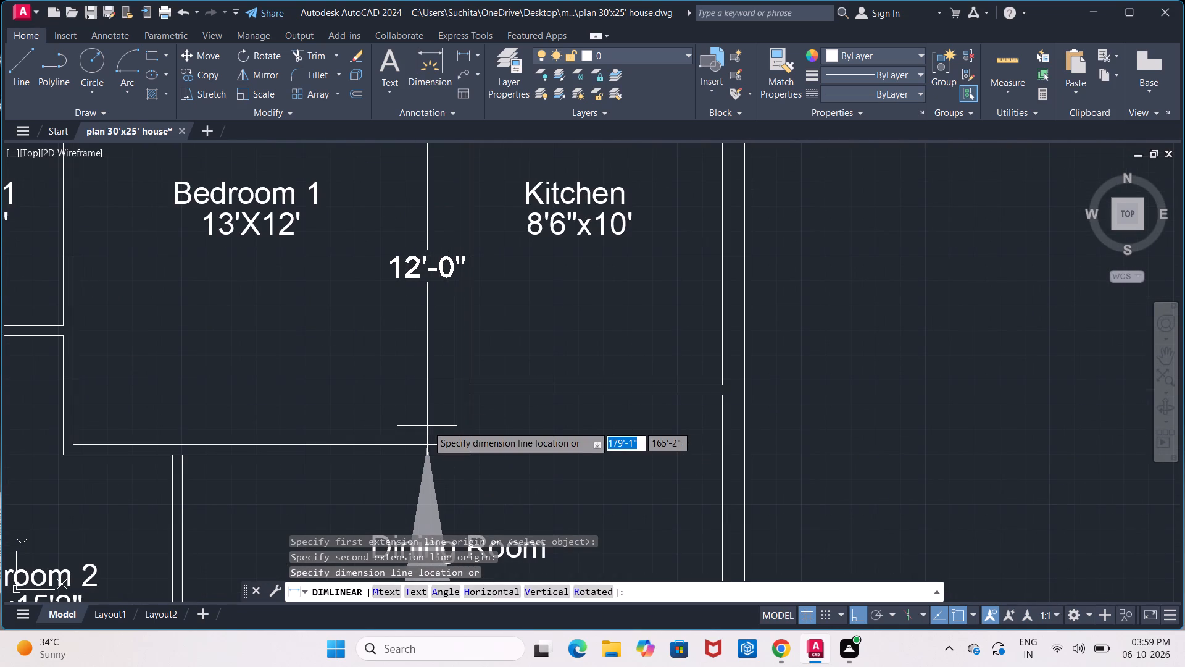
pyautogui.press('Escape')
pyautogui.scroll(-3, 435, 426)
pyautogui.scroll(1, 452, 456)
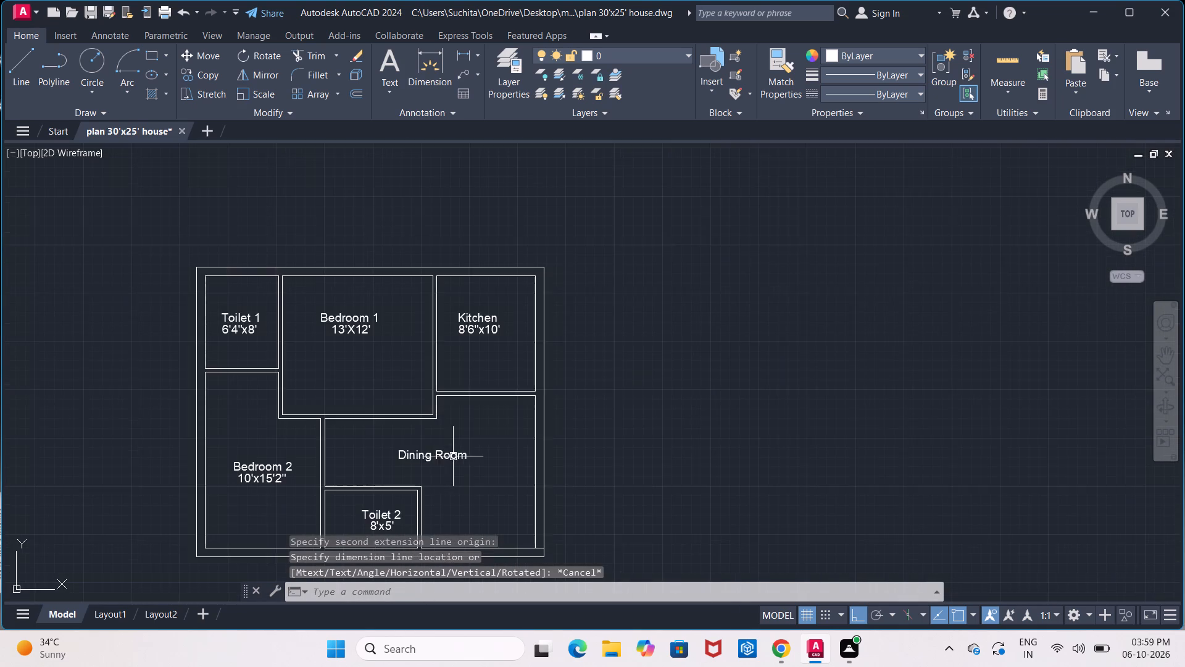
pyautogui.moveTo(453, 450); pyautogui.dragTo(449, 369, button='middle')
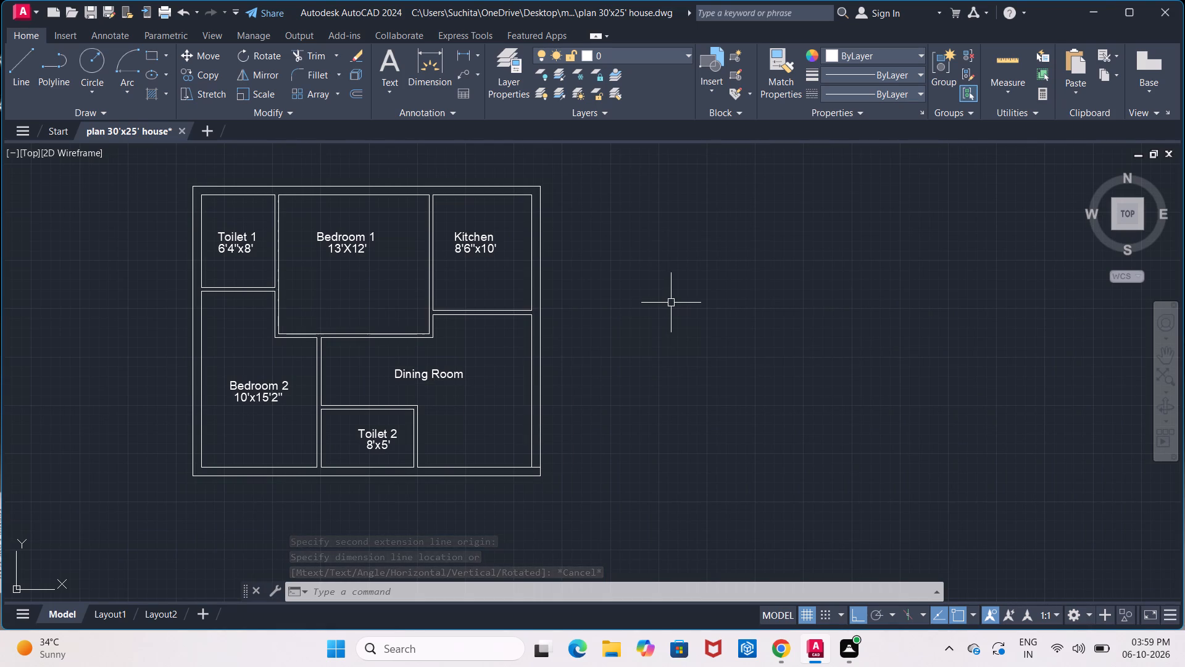
# Open the ISO-25 dimension style for modification and set its arrow size to 4'.
pyautogui.press('d')
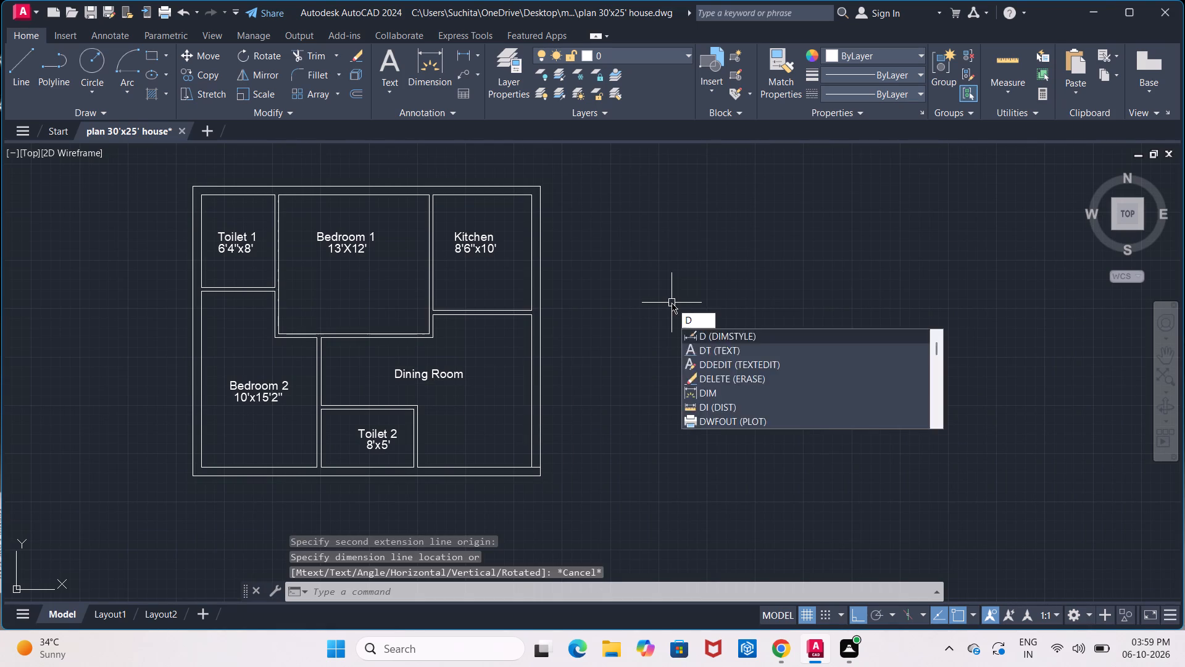
pyautogui.press('Return')
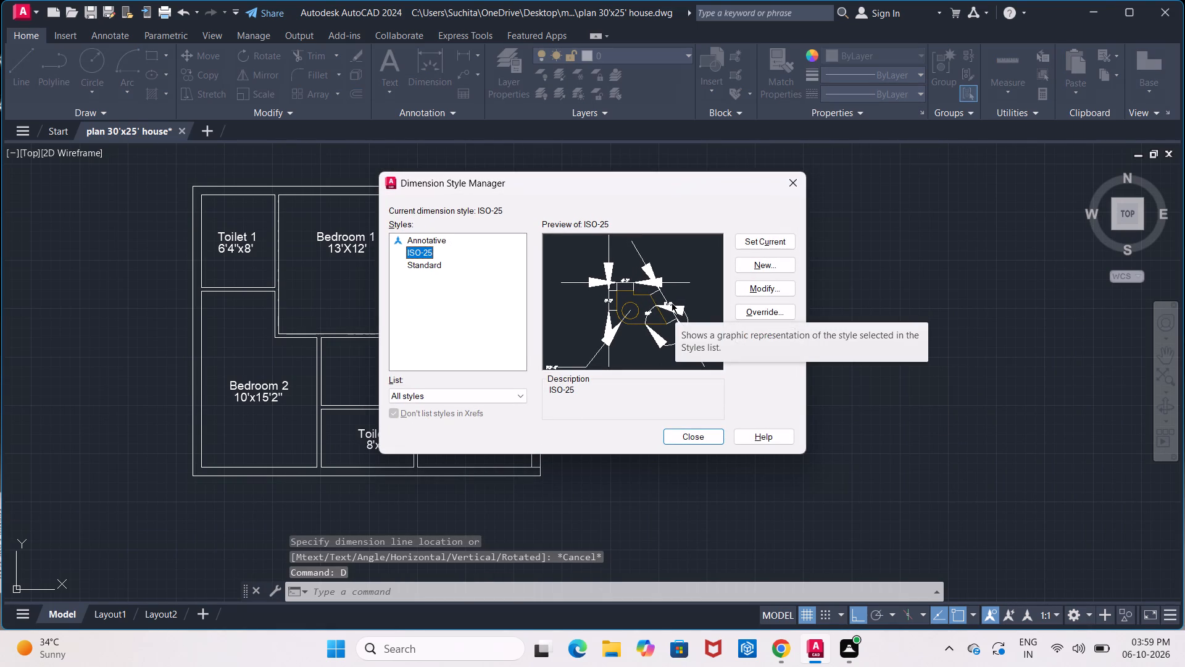
pyautogui.click(753, 285)
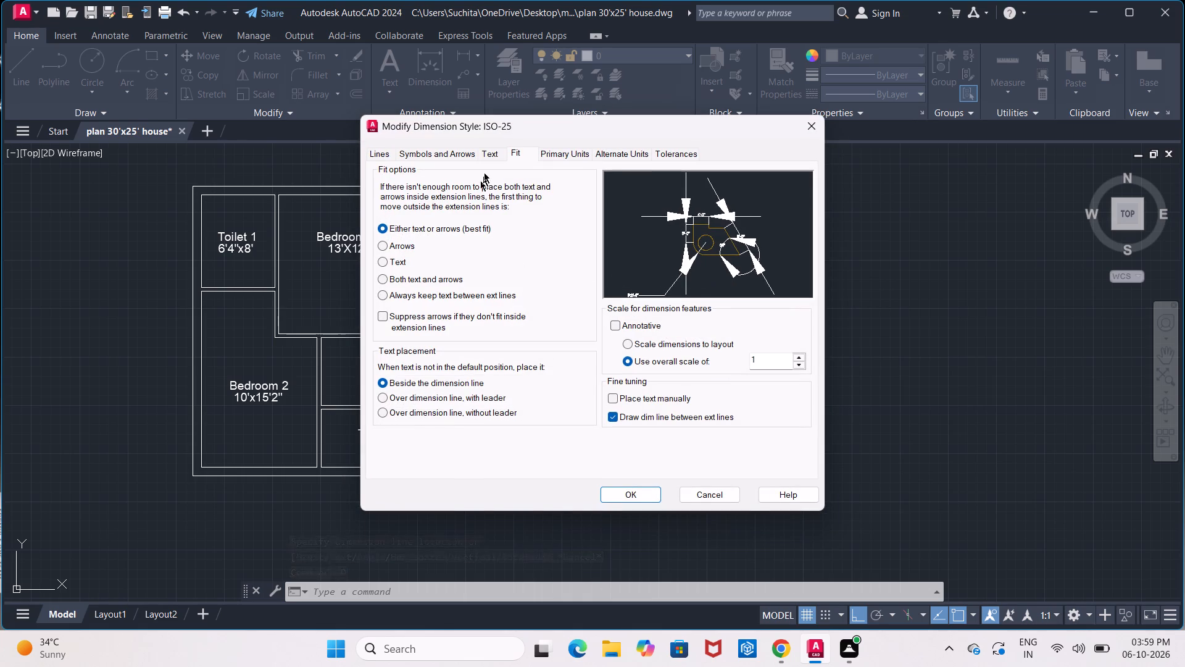
pyautogui.click(449, 151)
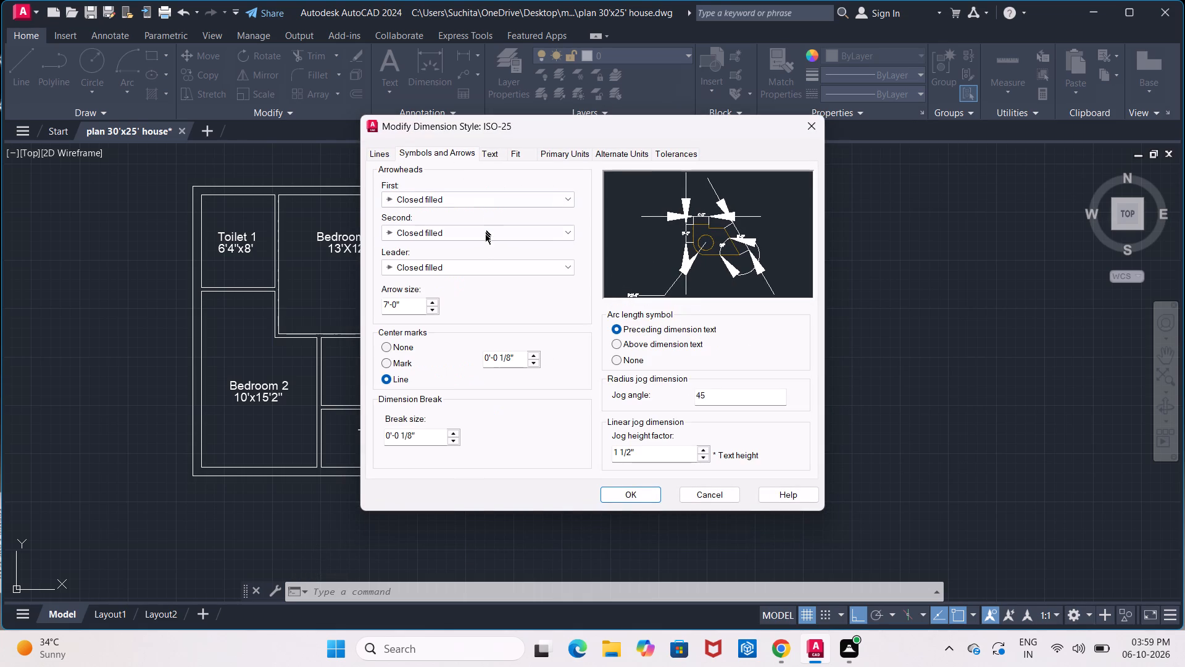
pyautogui.click(400, 304)
pyautogui.press('BackSpace')
pyautogui.press('BackSpace')
pyautogui.press('BackSpace')
pyautogui.press('BackSpace')
pyautogui.press('BackSpace')
pyautogui.write("4'")
pyautogui.press('Return')
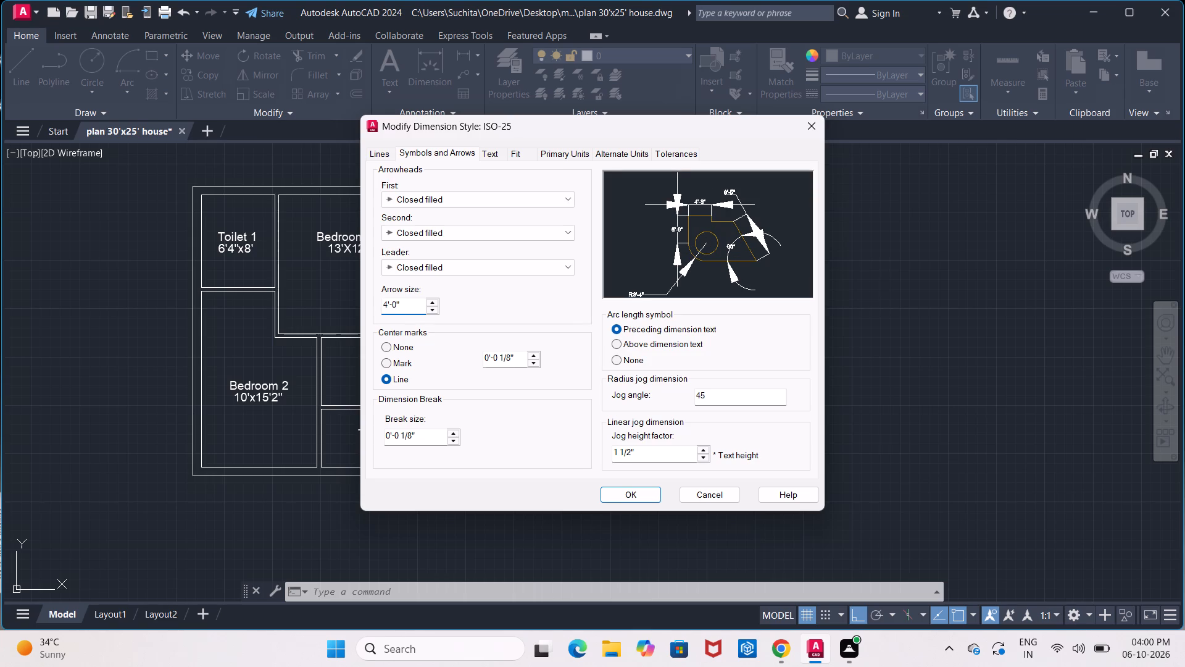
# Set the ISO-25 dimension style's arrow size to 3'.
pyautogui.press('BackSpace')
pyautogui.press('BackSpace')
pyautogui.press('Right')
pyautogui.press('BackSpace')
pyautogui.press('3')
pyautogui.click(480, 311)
# Look through the arrowhead types offered for the first, second and leader arrowheads, keeping Closed filled.
pyautogui.click(562, 196)
pyautogui.click(562, 196)
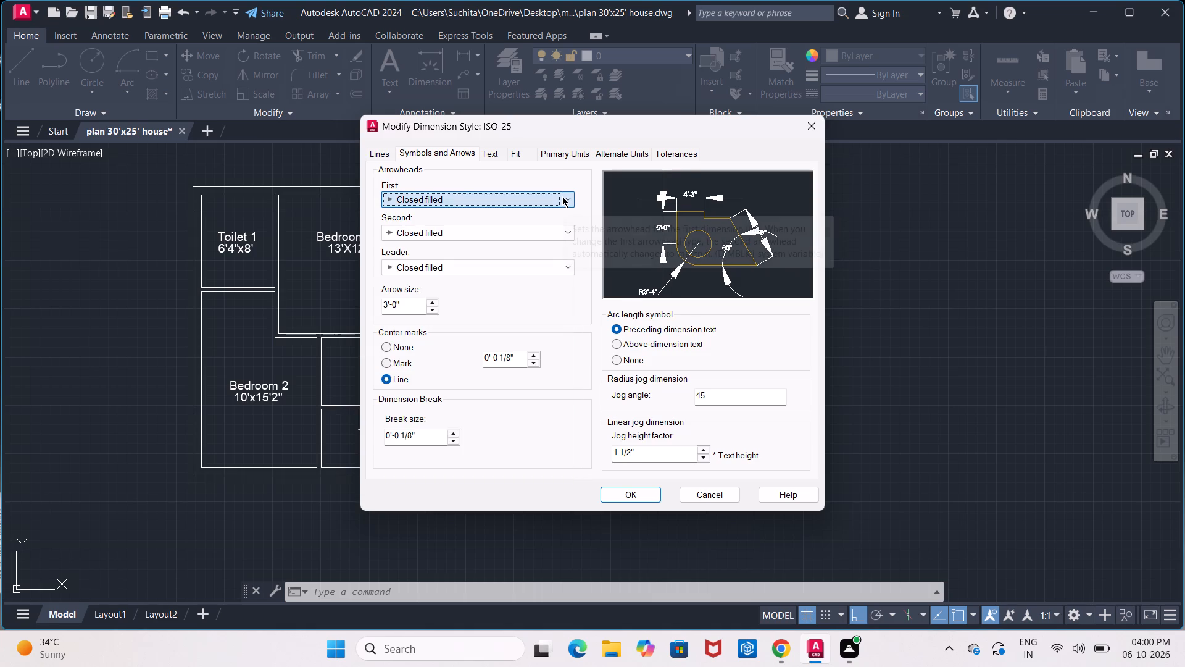
pyautogui.click(562, 196)
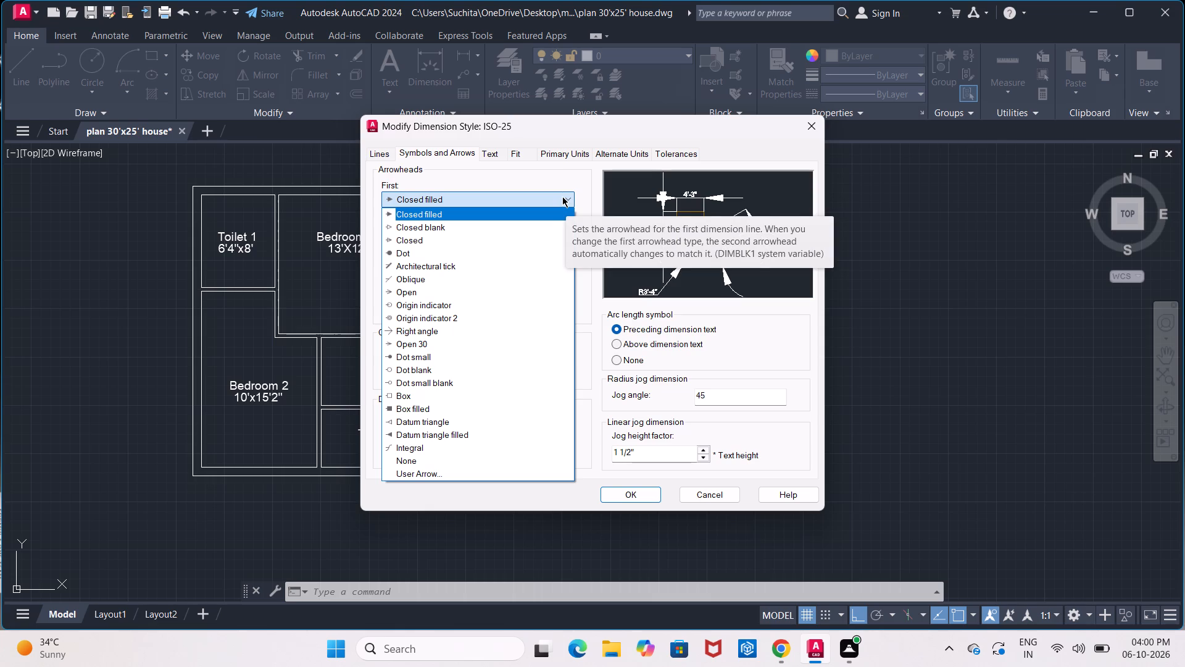
pyautogui.click(544, 214)
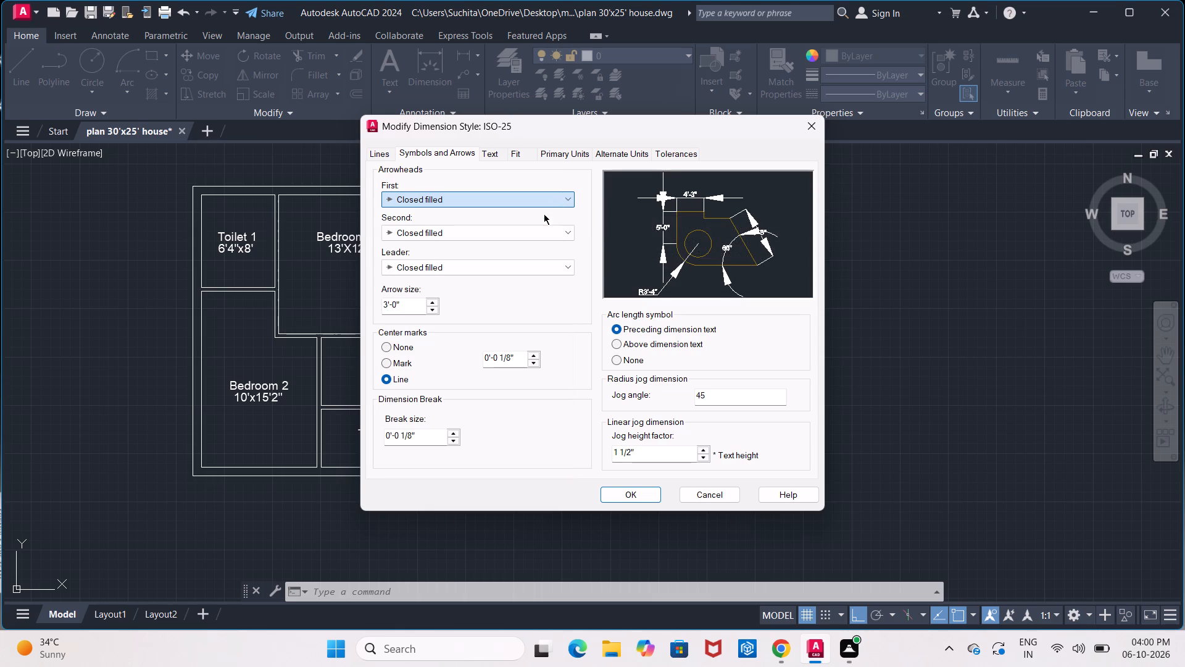
pyautogui.click(565, 201)
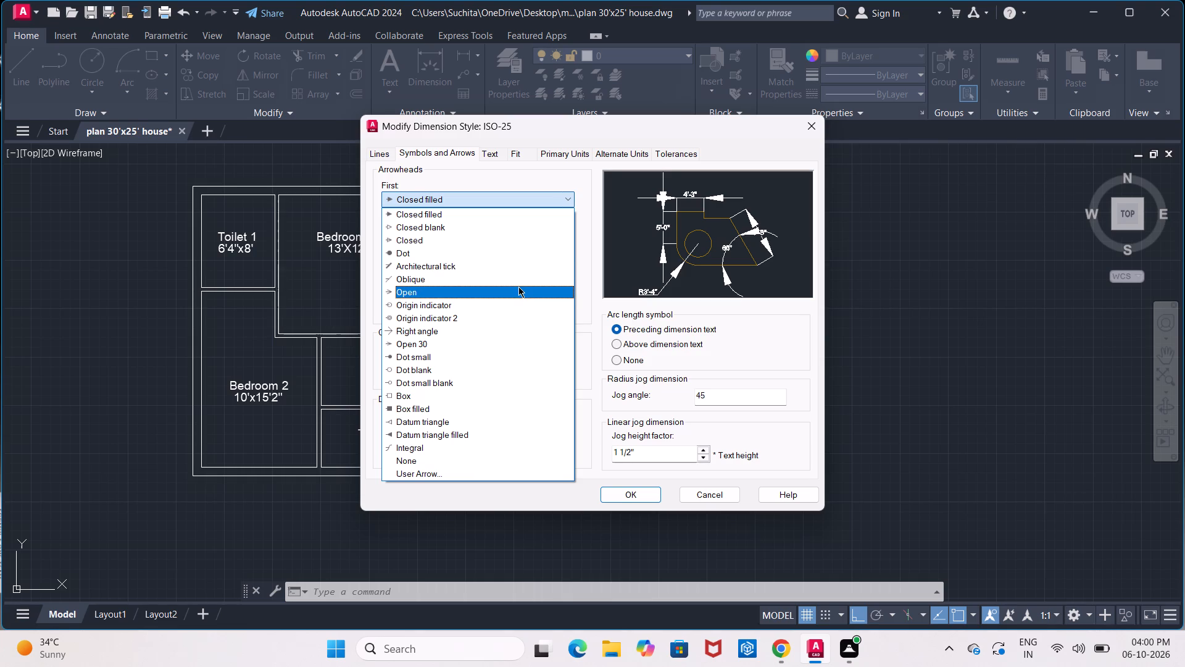
pyautogui.scroll(-3, 518, 287)
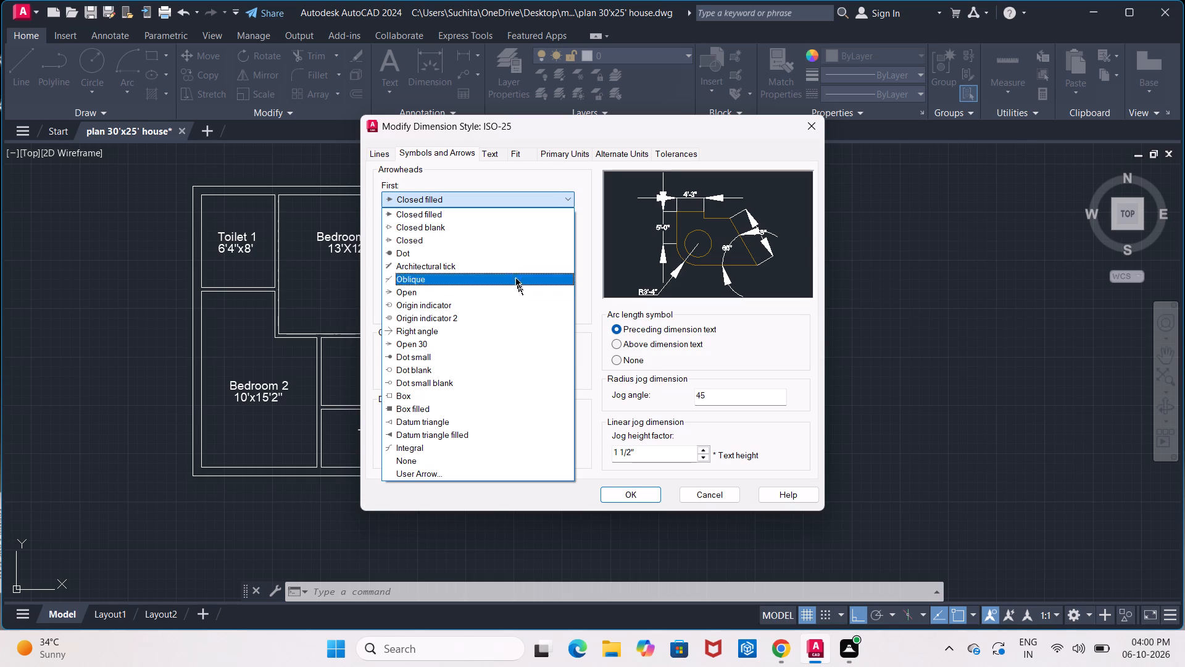
pyautogui.click(493, 217)
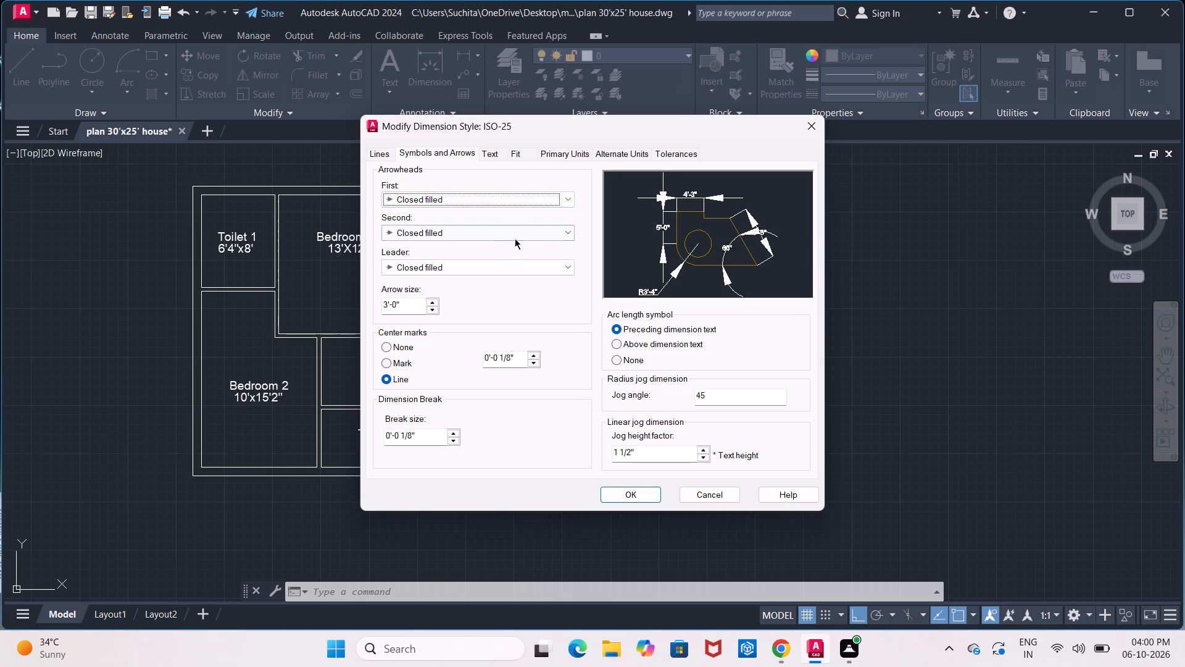
pyautogui.click(568, 230)
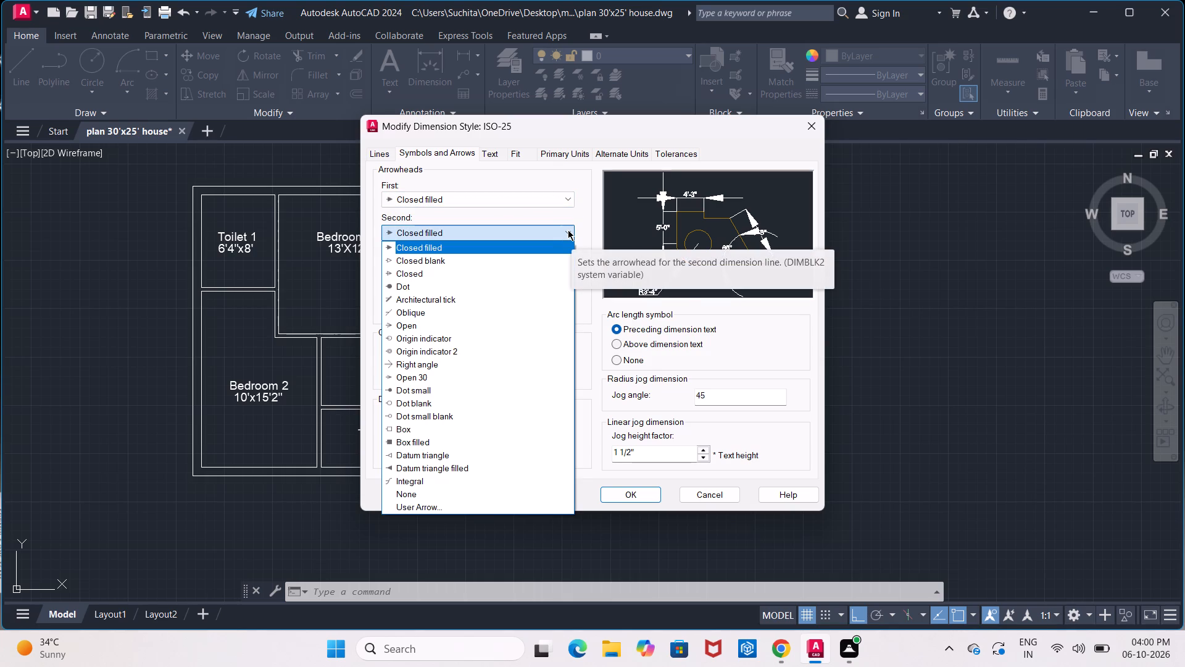
pyautogui.click(568, 230)
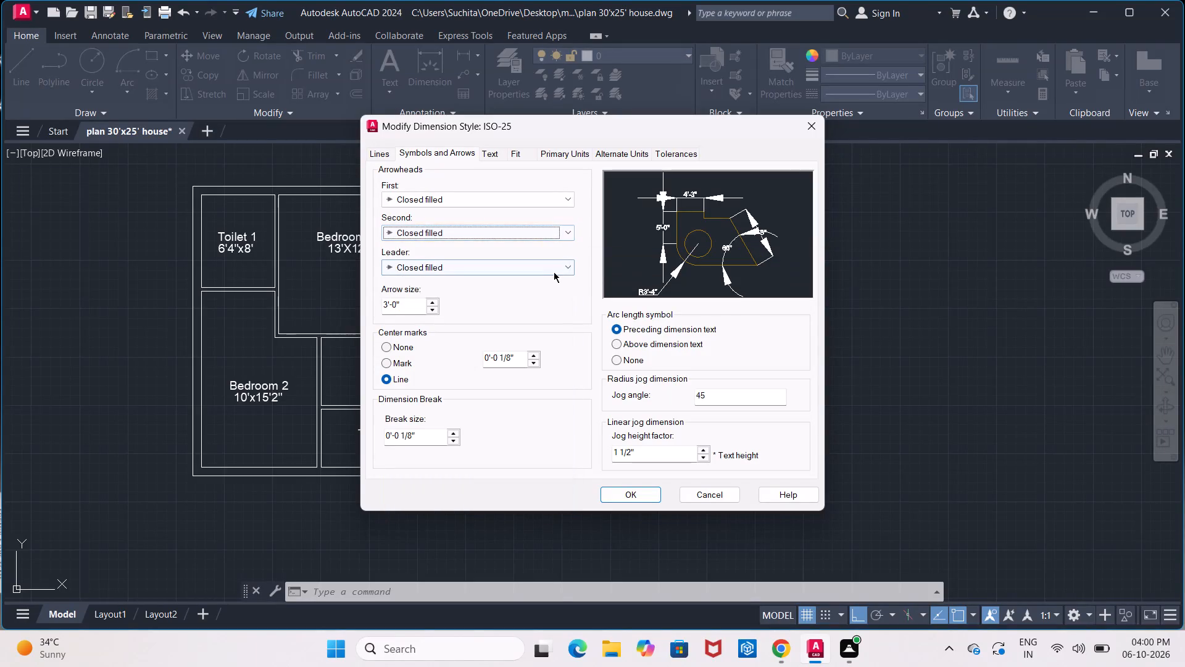
pyautogui.click(567, 267)
pyautogui.click(567, 267)
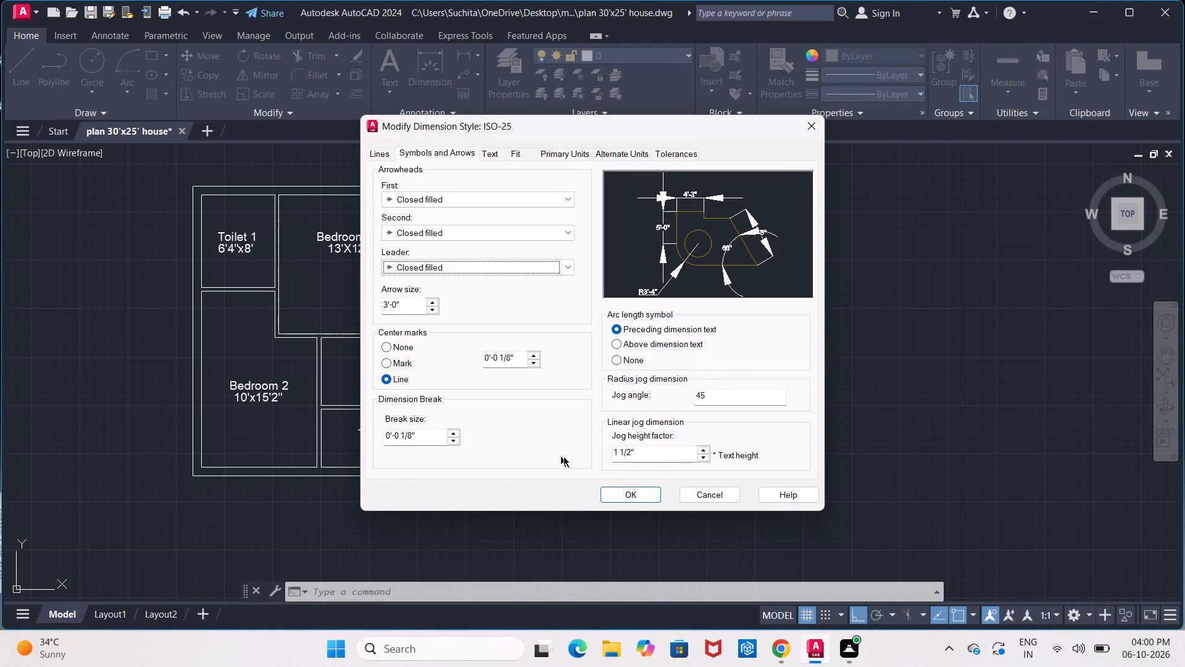
# Set the linear jog height factor to 8/2" and apply ISO-25 as the current dimension style.
pyautogui.click(625, 456)
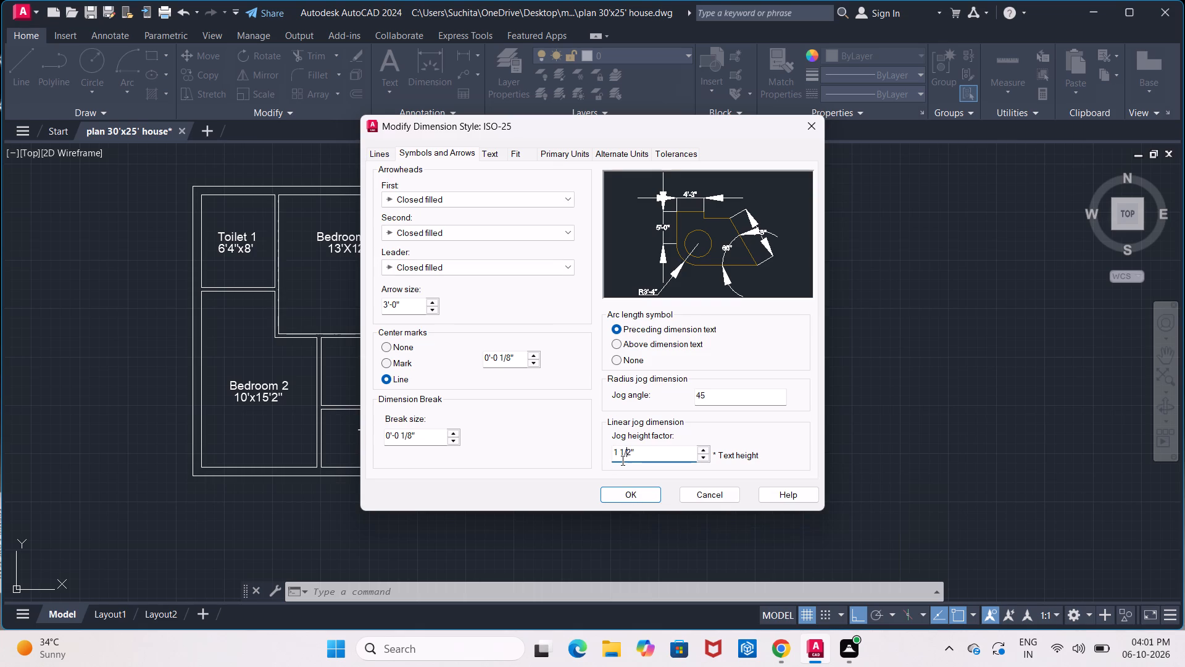
pyautogui.click(623, 450)
pyautogui.press('BackSpace')
pyautogui.press('BackSpace')
pyautogui.press('BackSpace')
pyautogui.press('8')
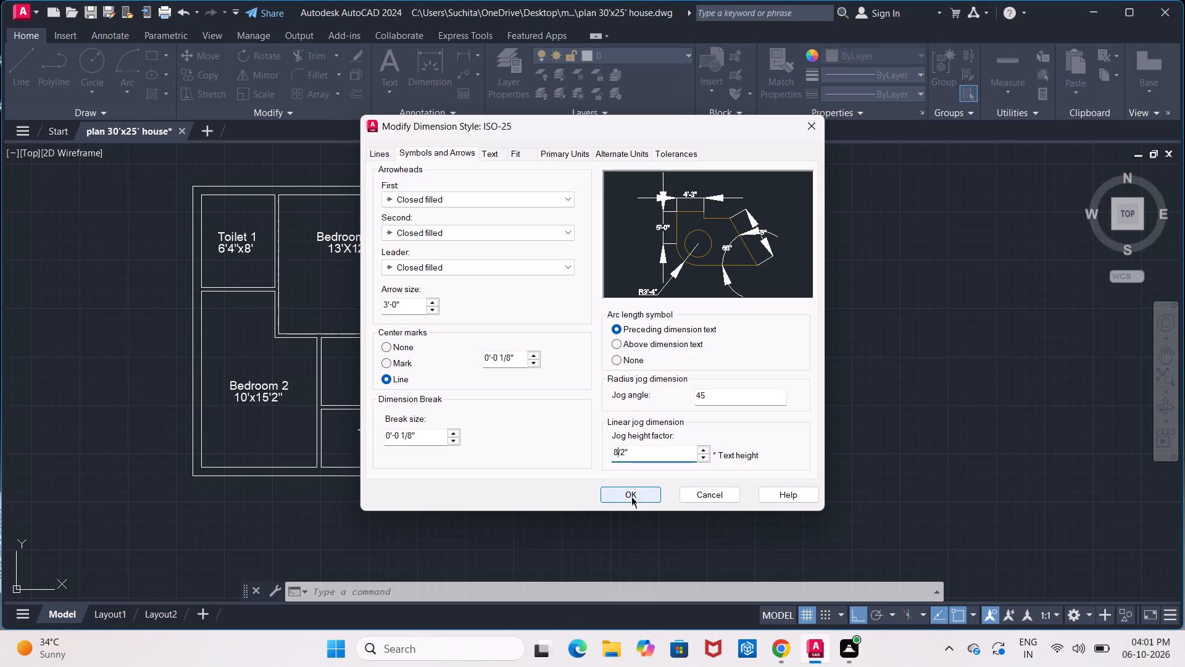
pyautogui.click(631, 497)
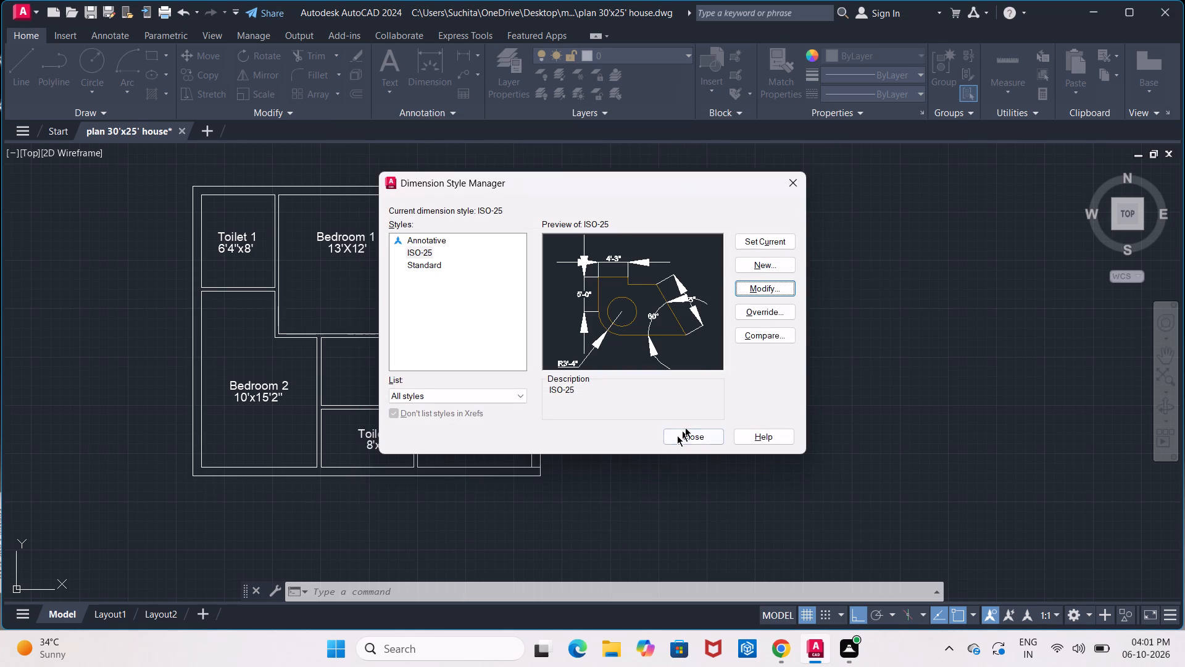
pyautogui.click(754, 235)
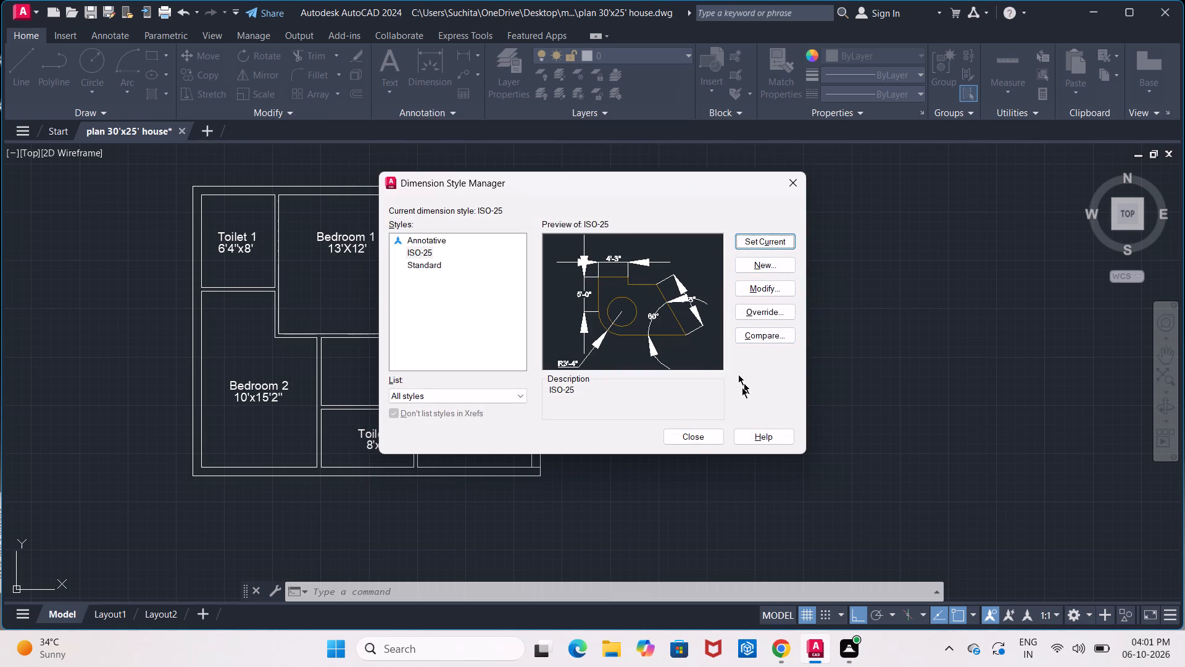
pyautogui.click(701, 442)
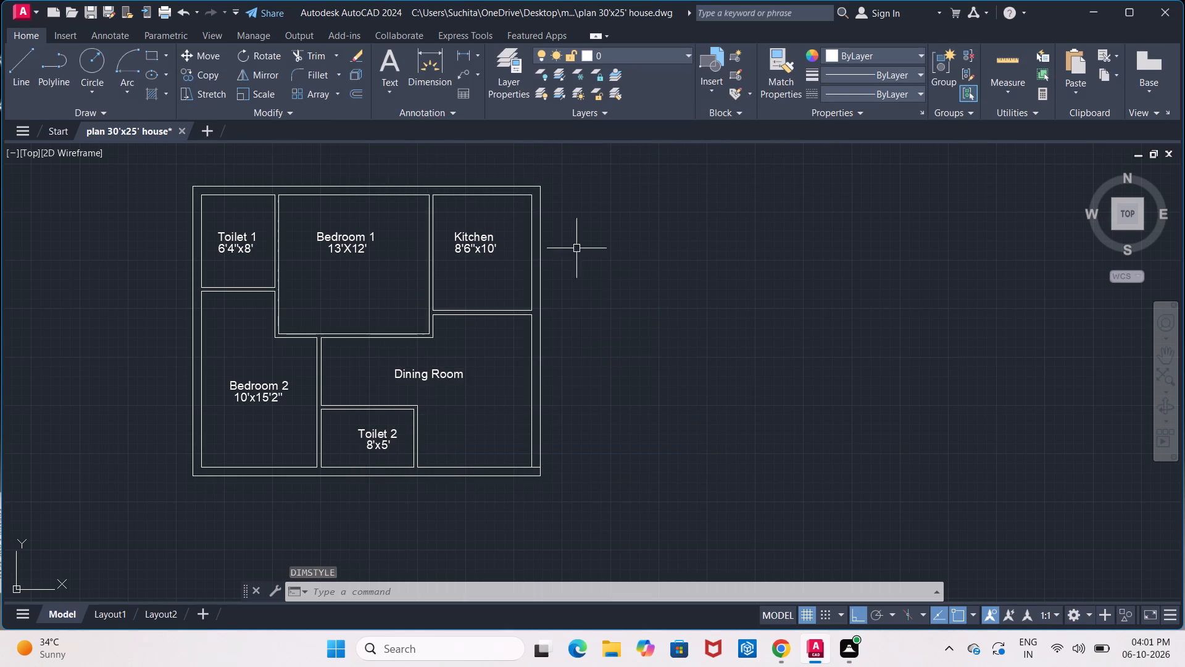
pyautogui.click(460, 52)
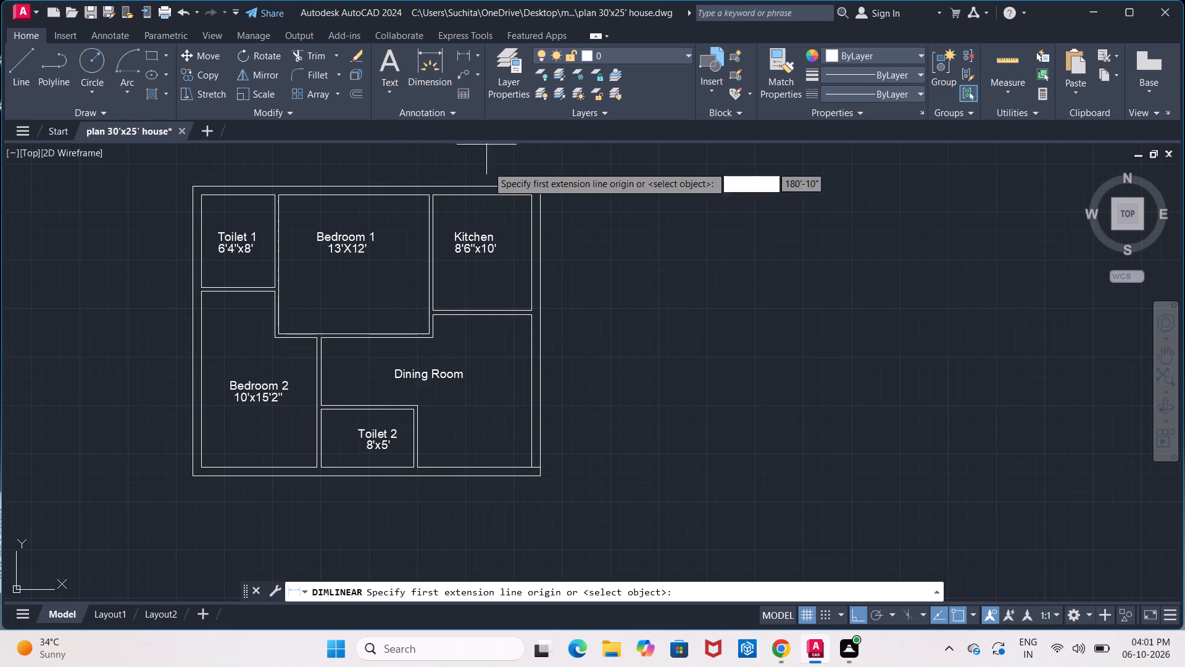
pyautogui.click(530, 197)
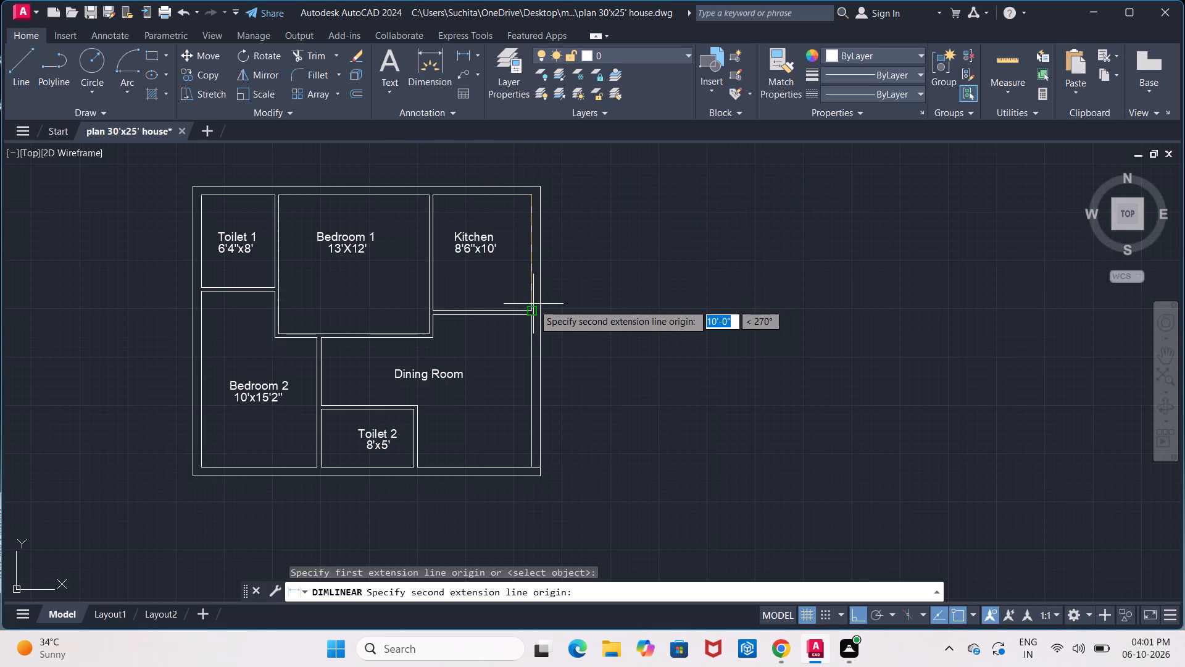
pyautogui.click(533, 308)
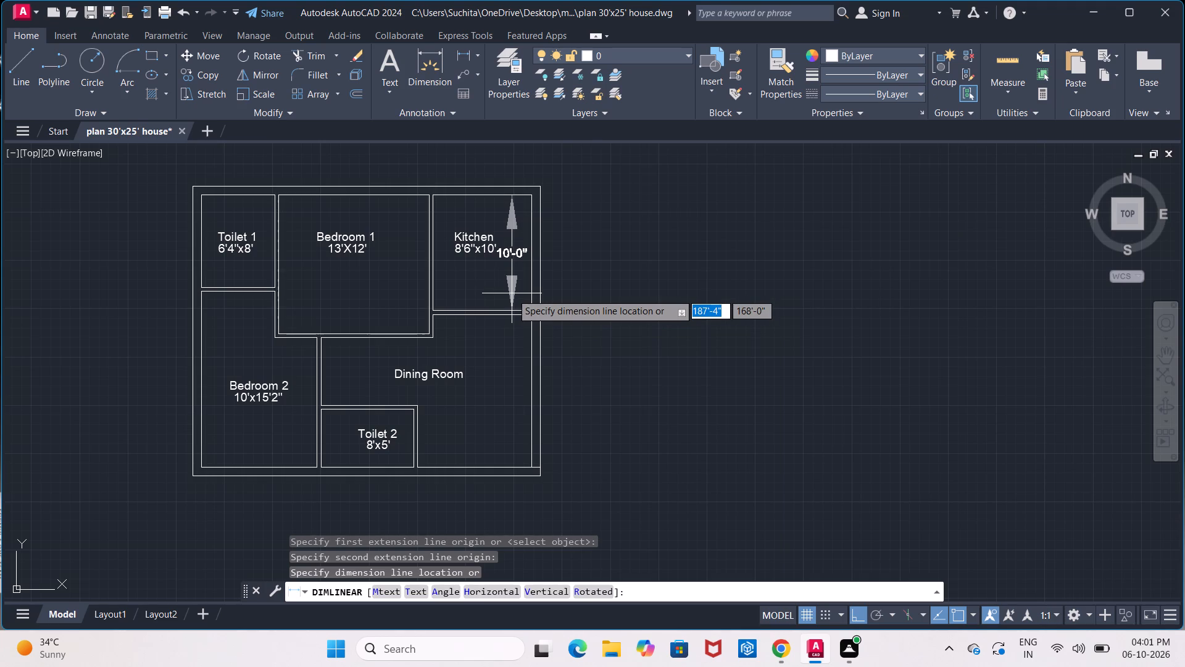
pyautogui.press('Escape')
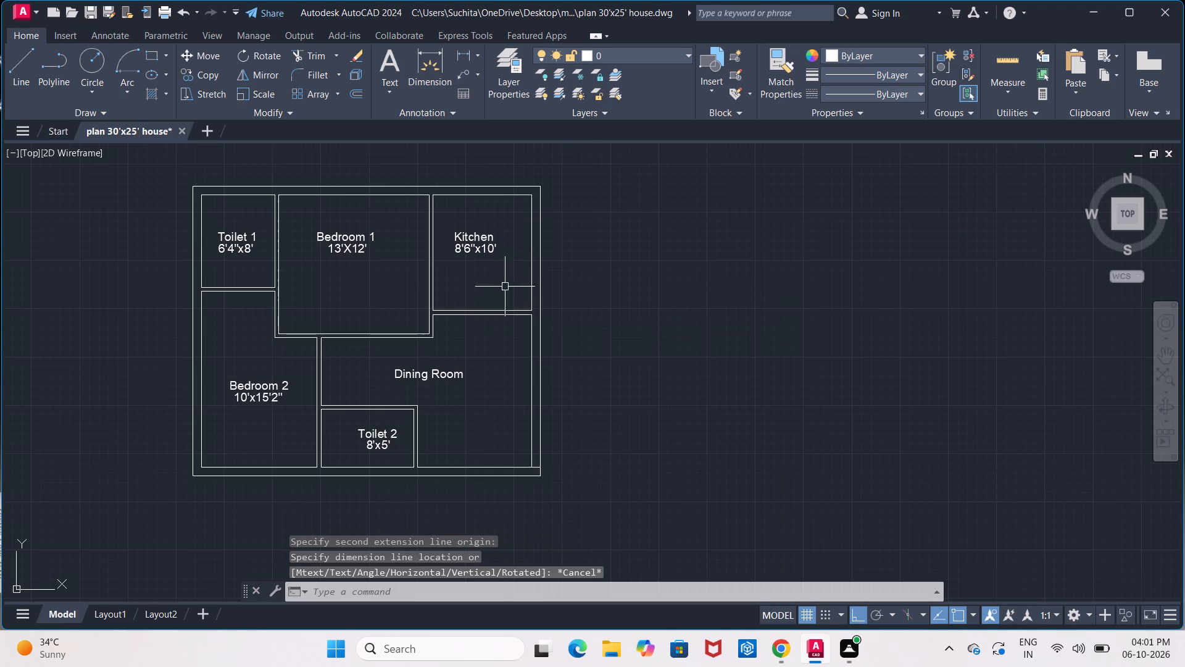
# Reopen the ISO-25 dimension style, set its arrow size to 1' and apply it as the current style.
pyautogui.press('d')
pyautogui.press('Return')
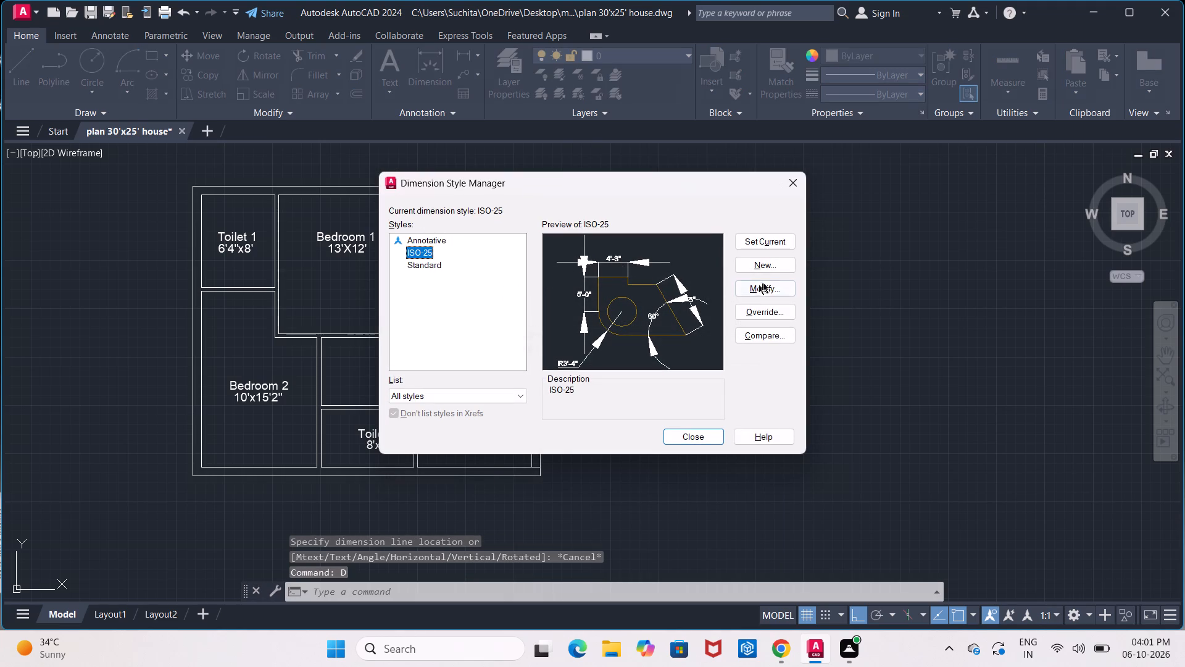
pyautogui.click(769, 245)
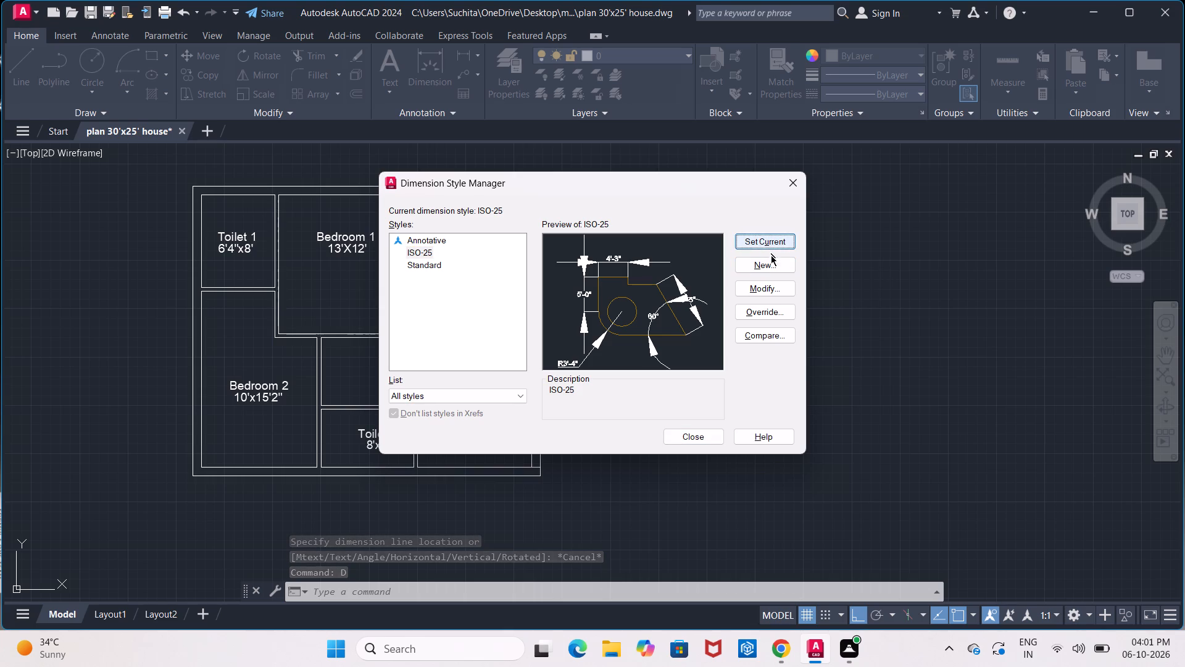
pyautogui.click(771, 285)
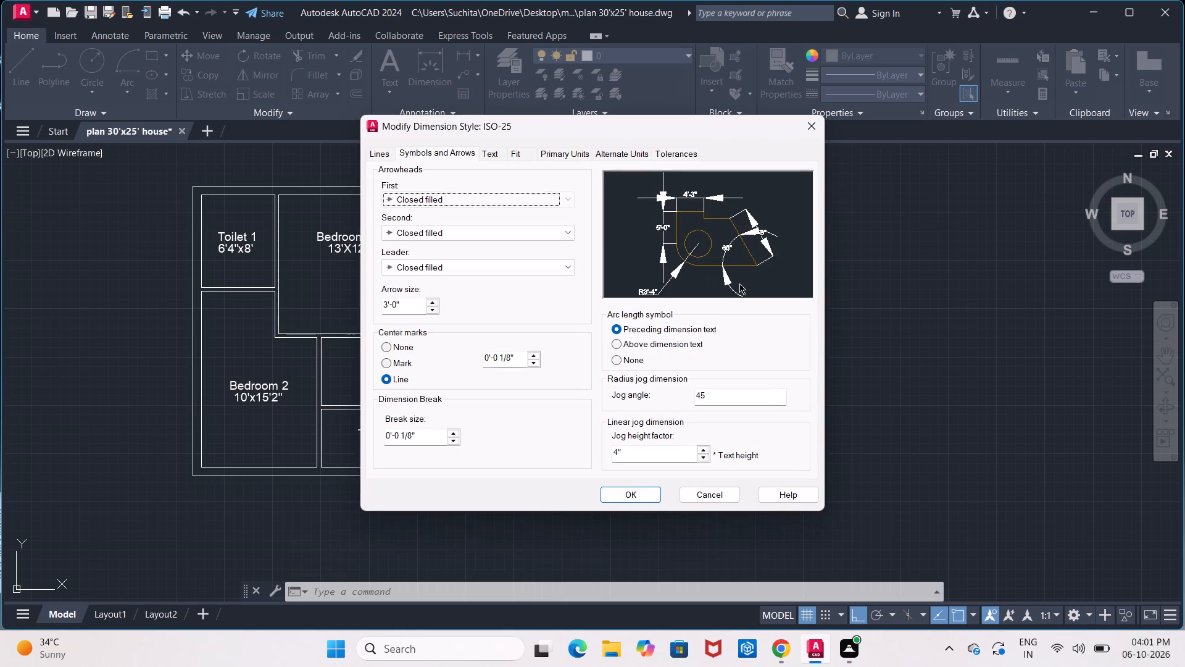
pyautogui.click(388, 307)
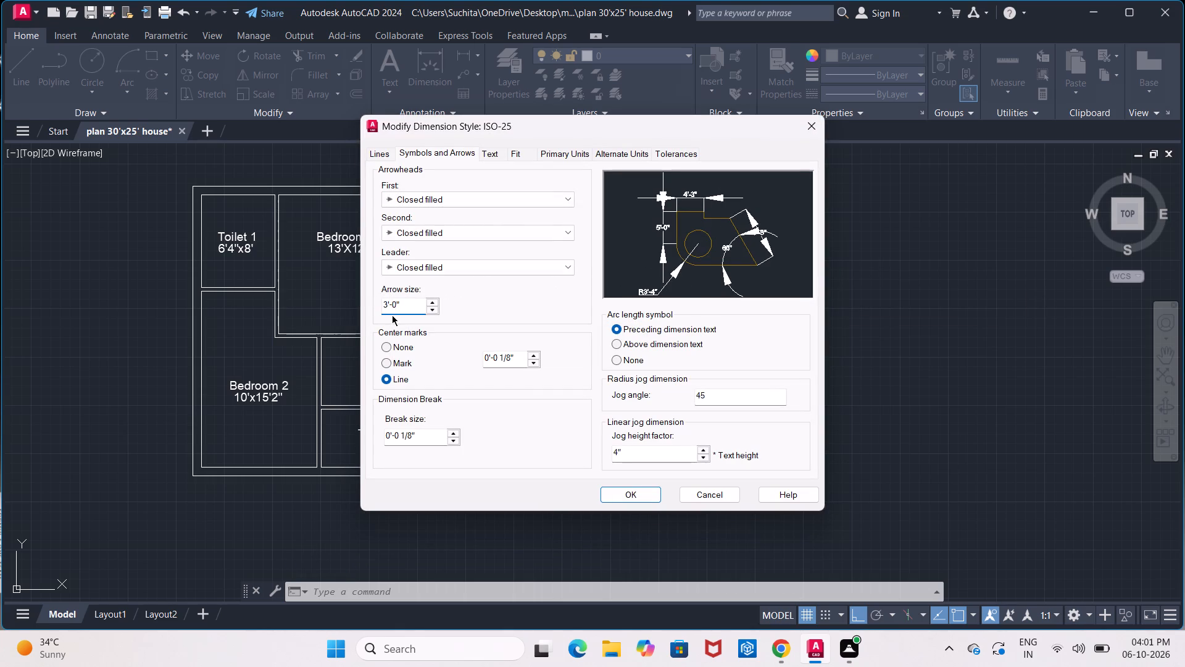
pyautogui.press('BackSpace')
pyautogui.press('1')
pyautogui.click(626, 495)
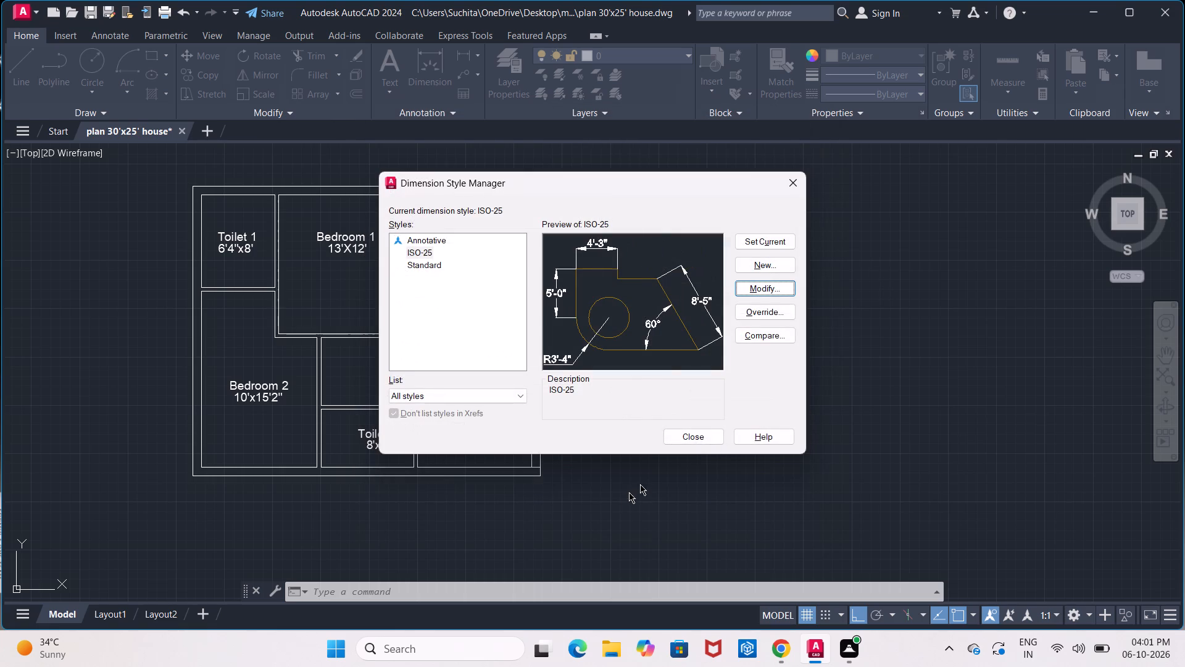
pyautogui.click(758, 241)
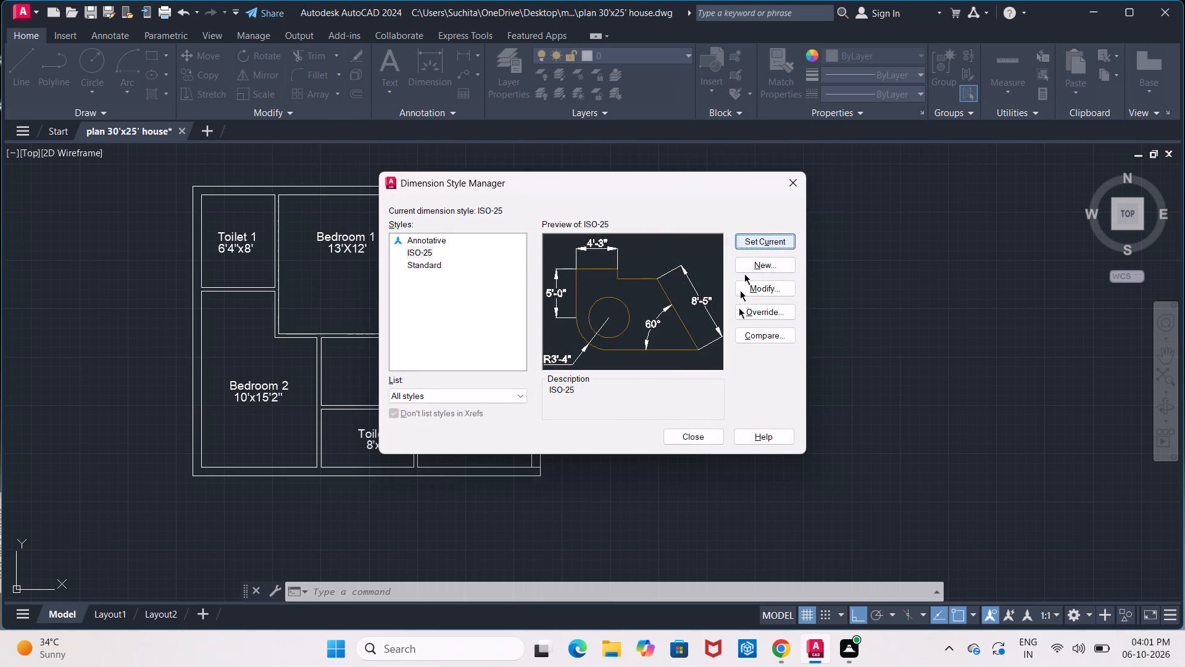
pyautogui.click(684, 440)
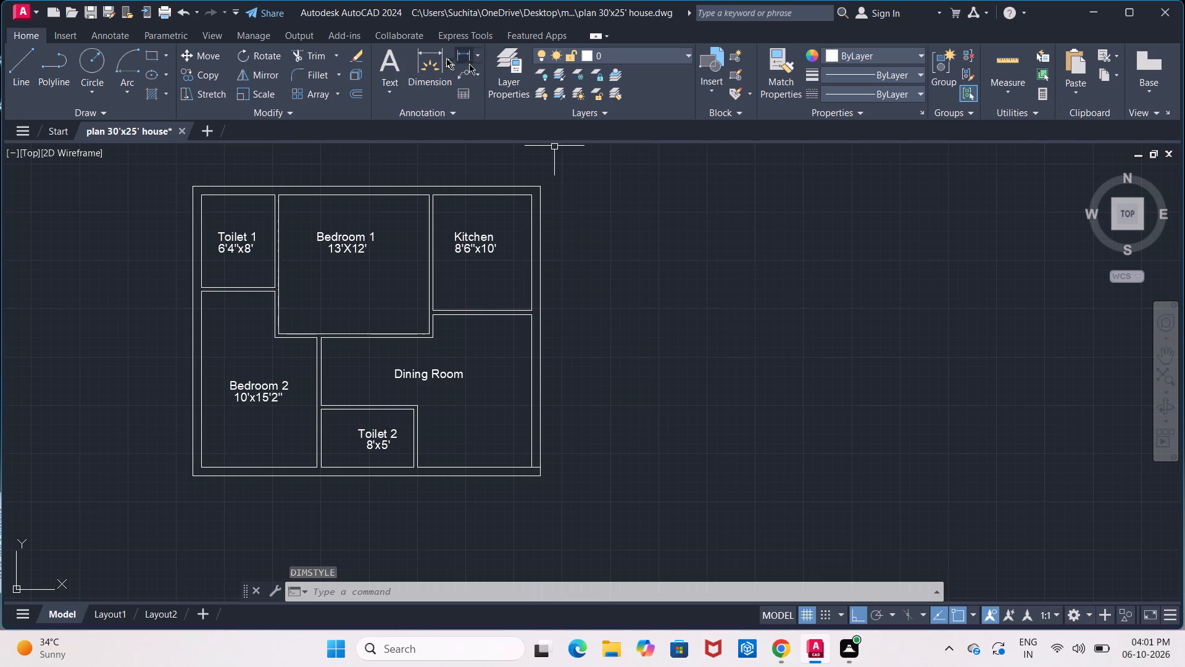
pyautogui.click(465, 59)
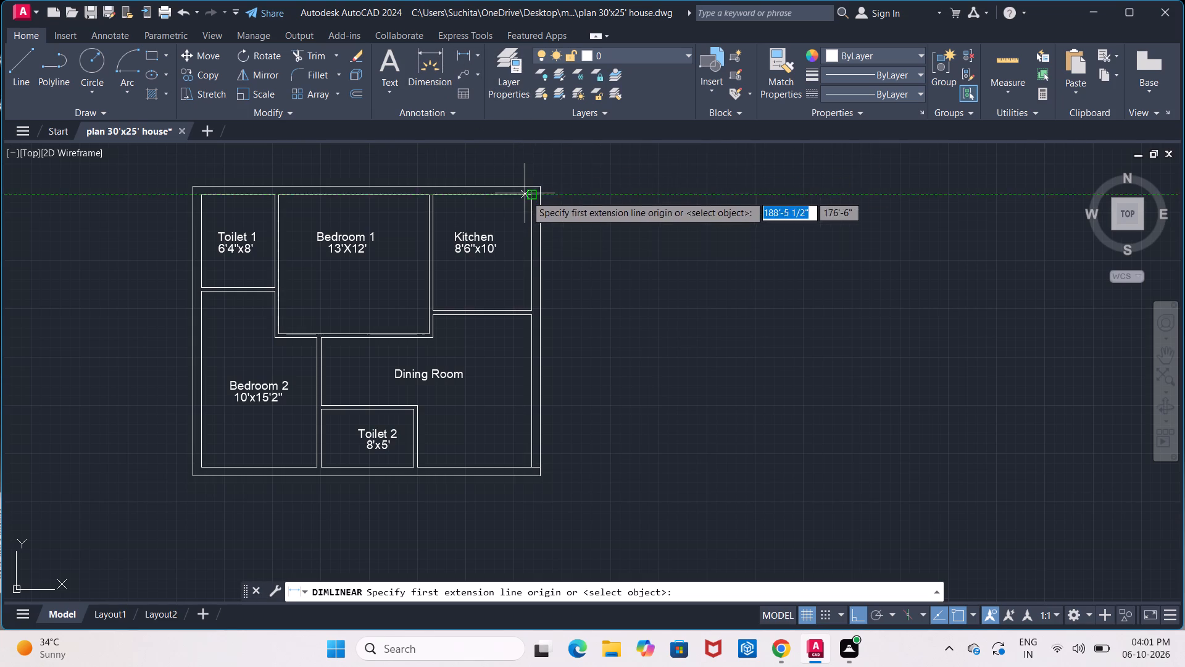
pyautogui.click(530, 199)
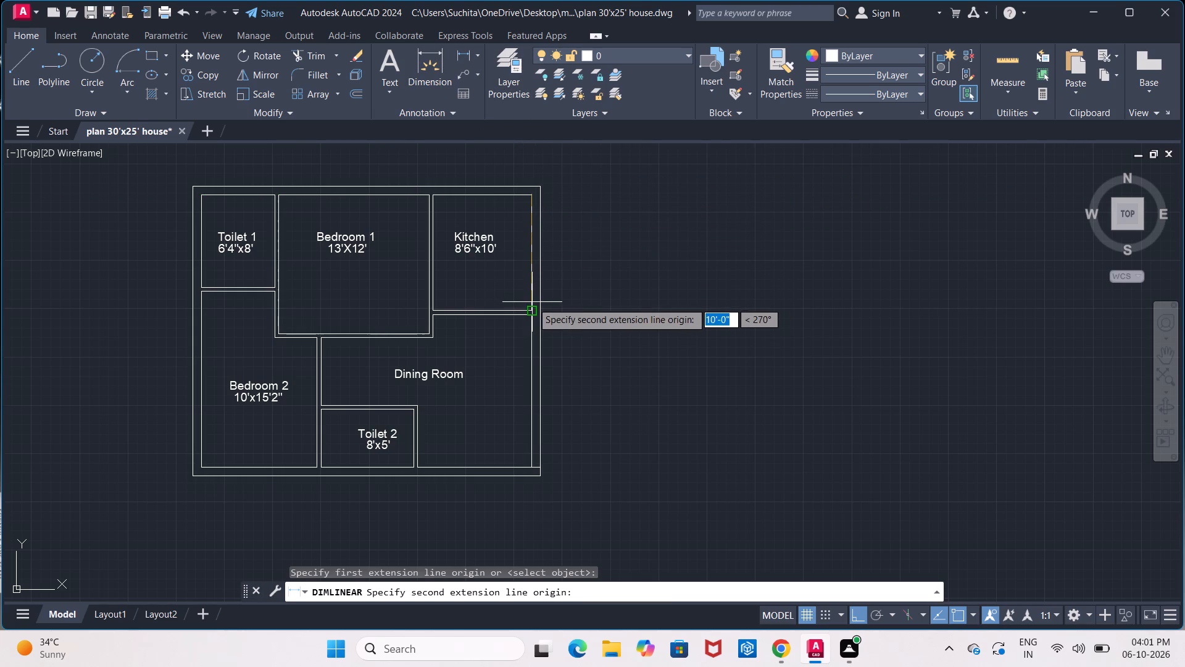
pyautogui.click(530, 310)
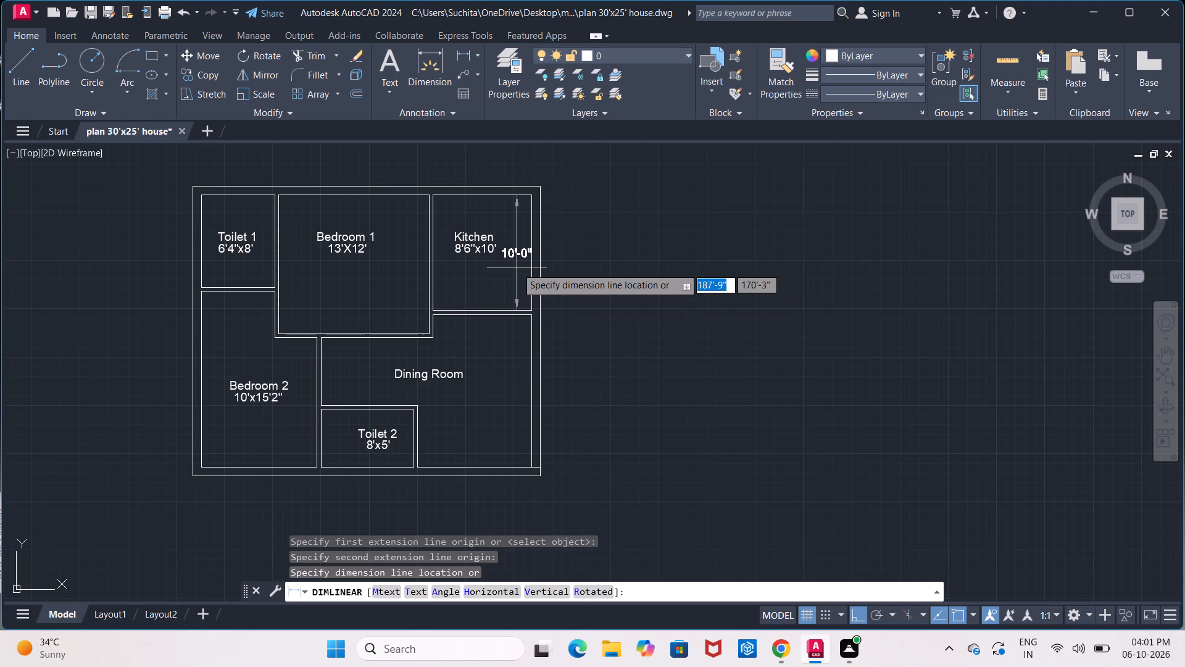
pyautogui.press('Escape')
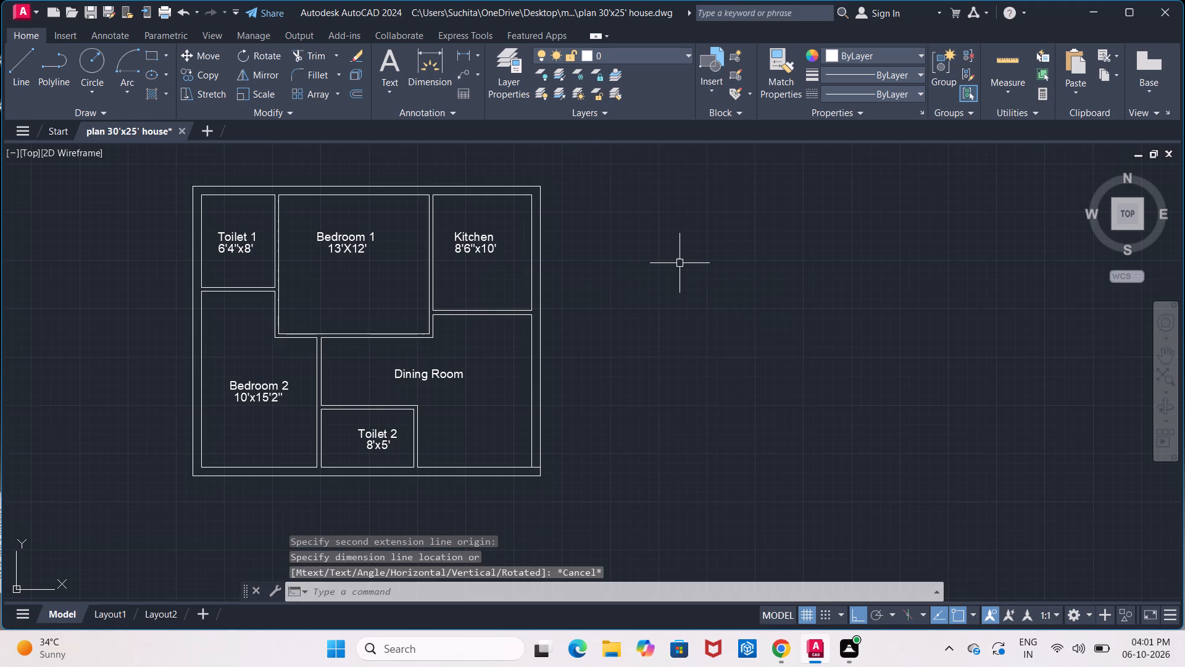
# Modify the ISO-25 dimension style to an arrow size of 2' and apply it as the current style.
pyautogui.press('d')
pyautogui.press('Return')
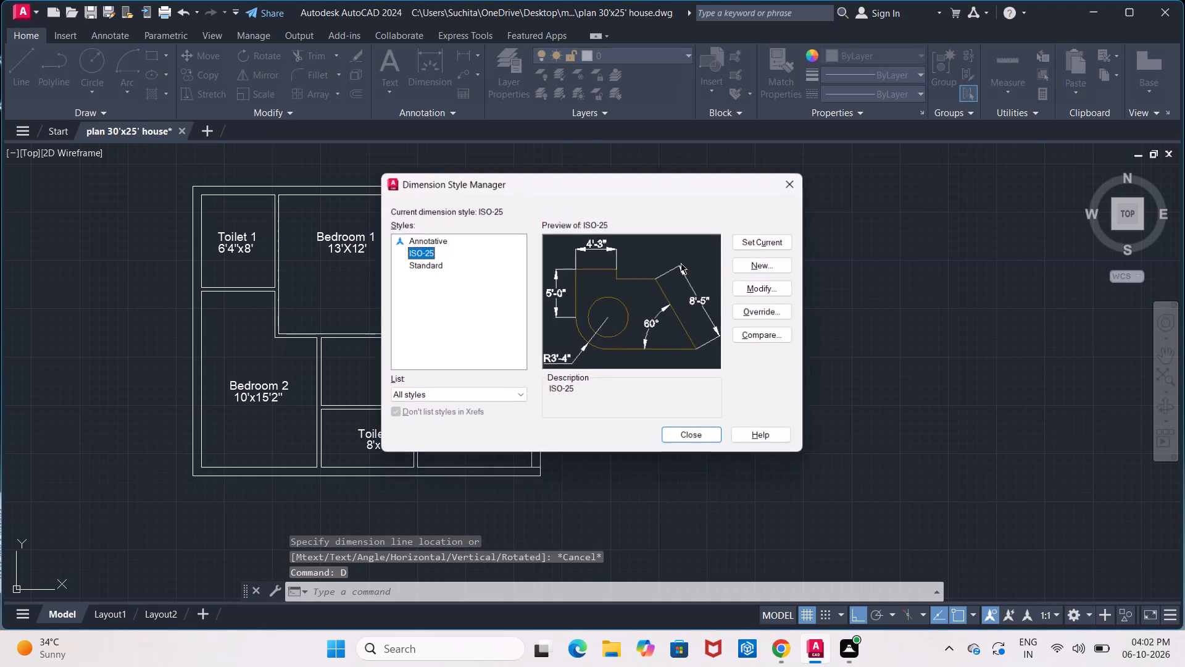
pyautogui.click(762, 285)
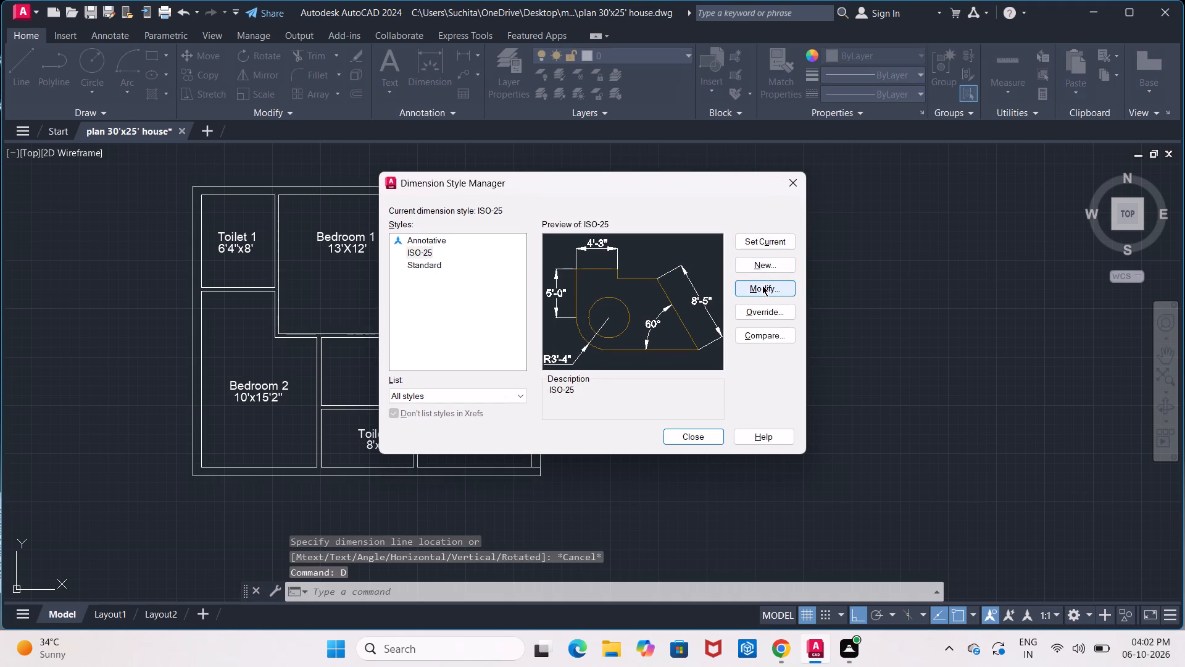
pyautogui.click(744, 290)
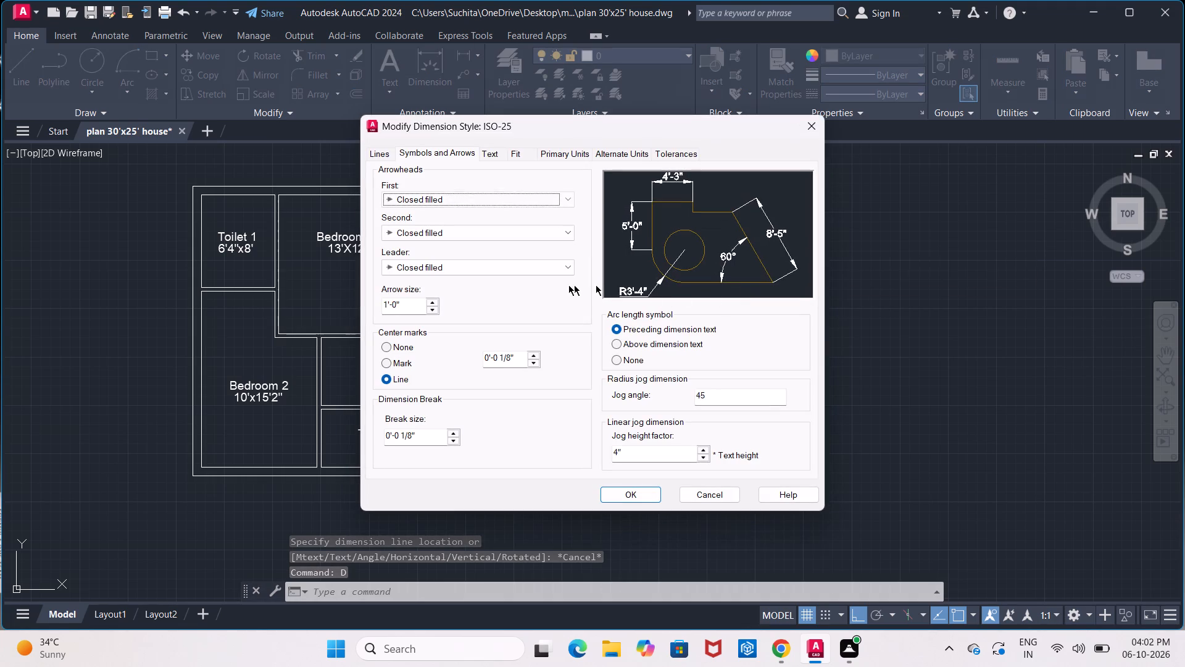
pyautogui.click(386, 305)
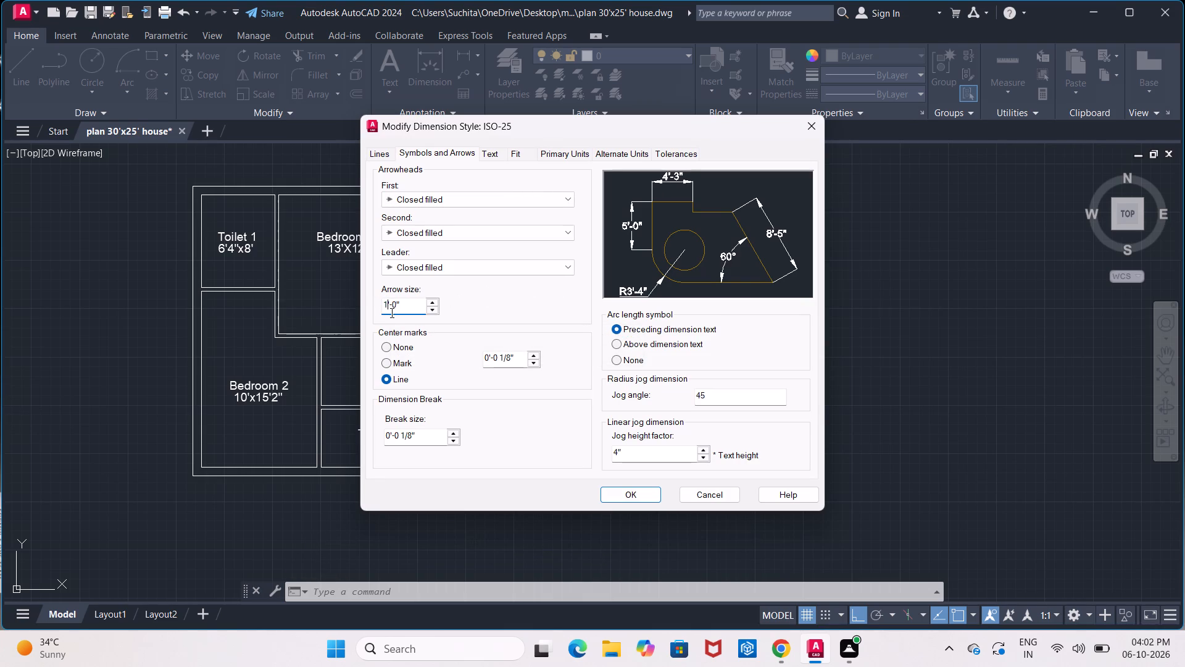
pyautogui.press('BackSpace')
pyautogui.press('2')
pyautogui.click(639, 500)
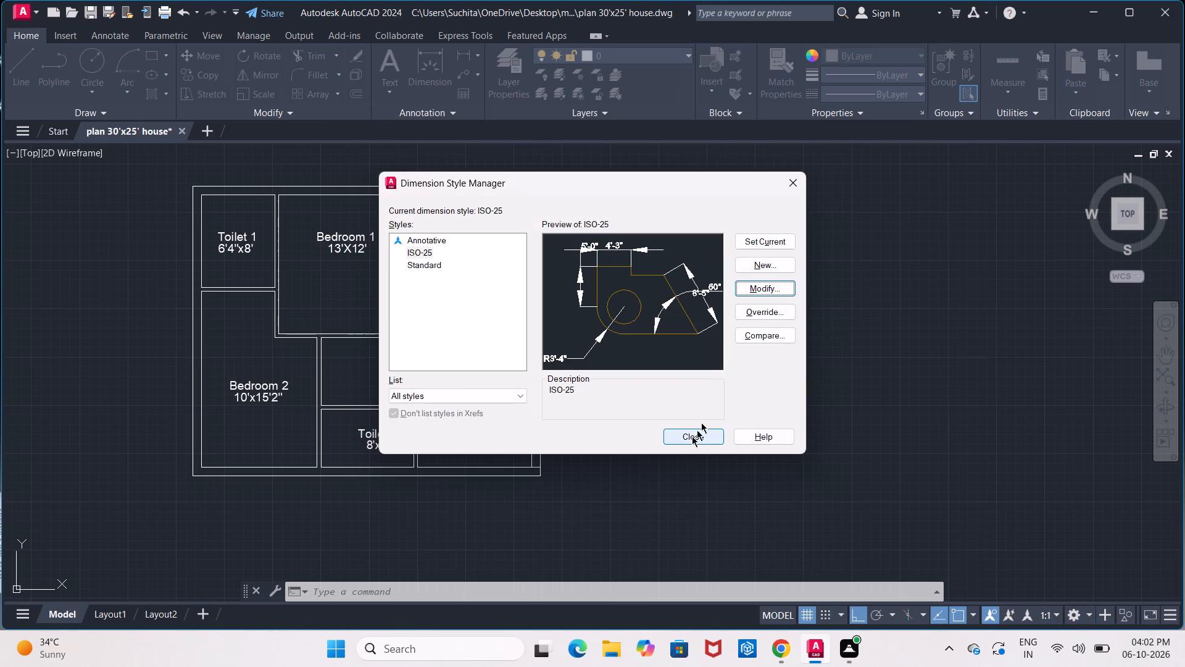
pyautogui.click(759, 244)
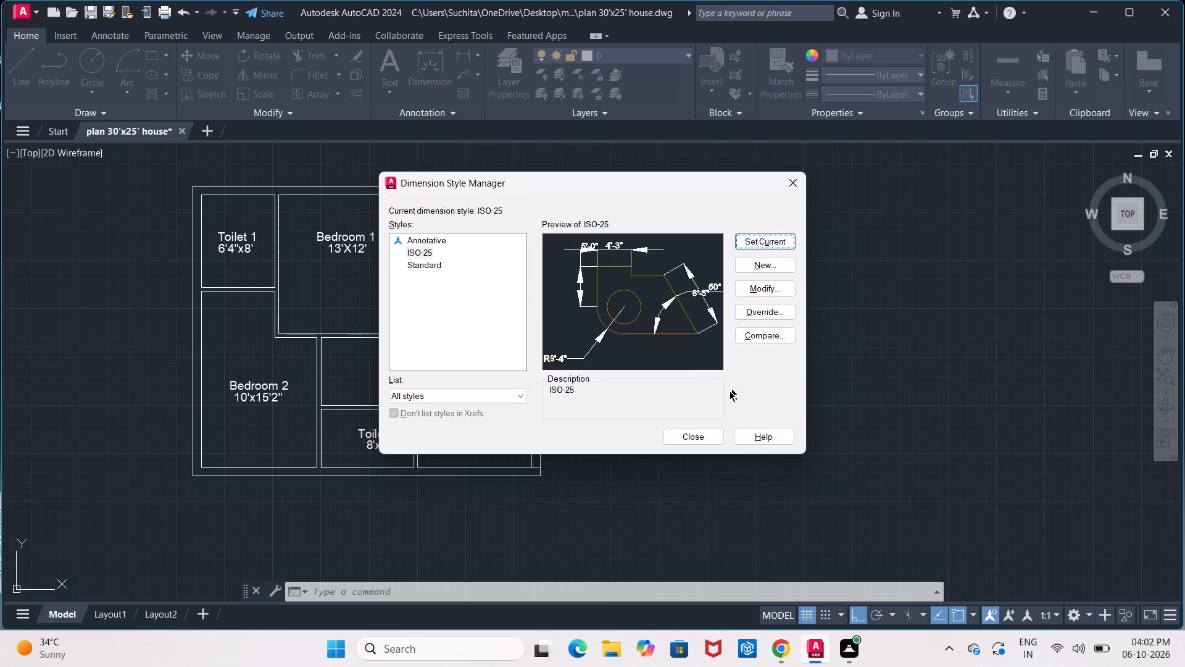
pyautogui.click(705, 443)
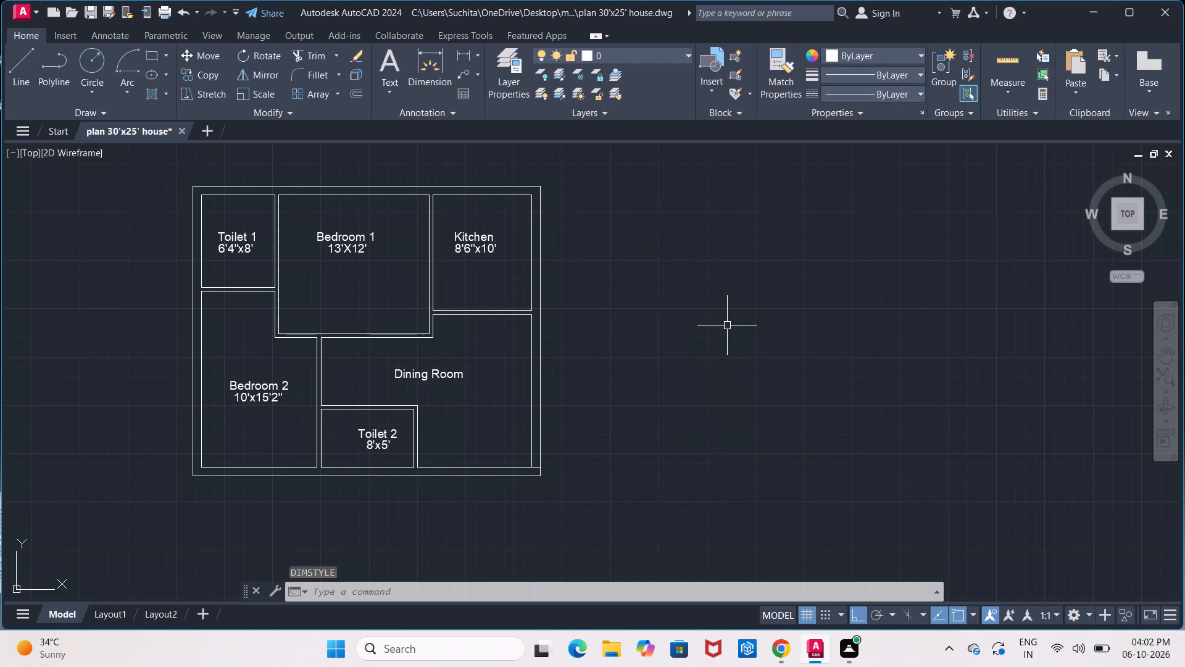
# Move the Kitchen name and size label horizontally so it sits centred between the room's side walls.
pyautogui.scroll(2, 545, 296)
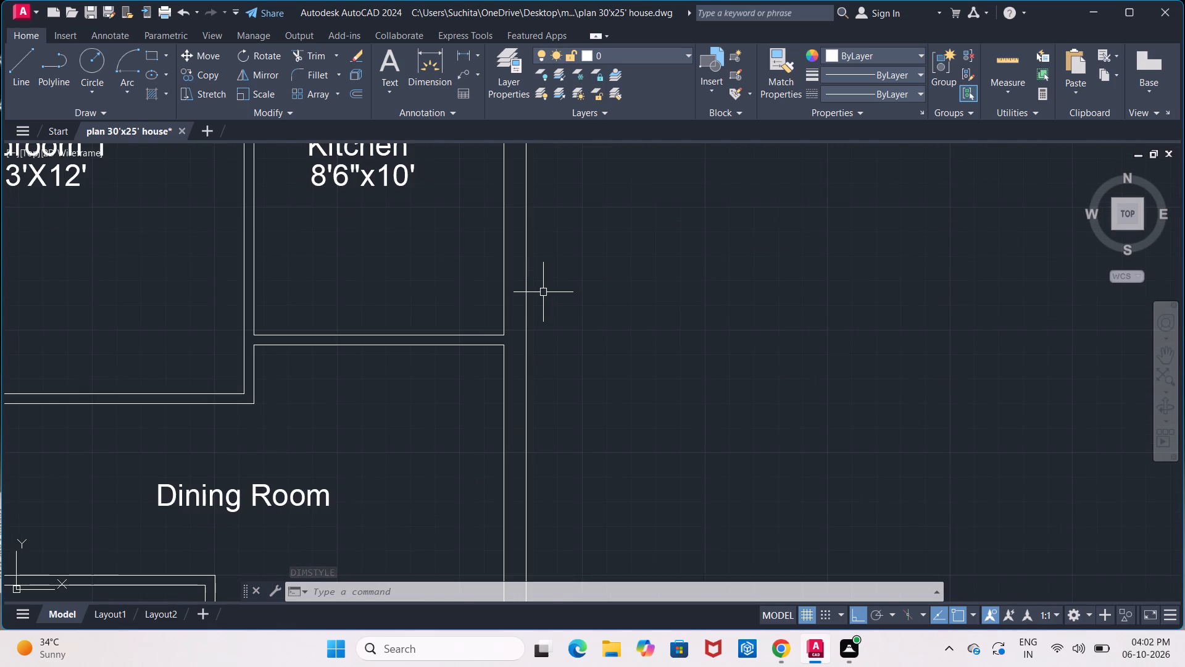
pyautogui.moveTo(549, 295); pyautogui.dragTo(575, 399, button='middle')
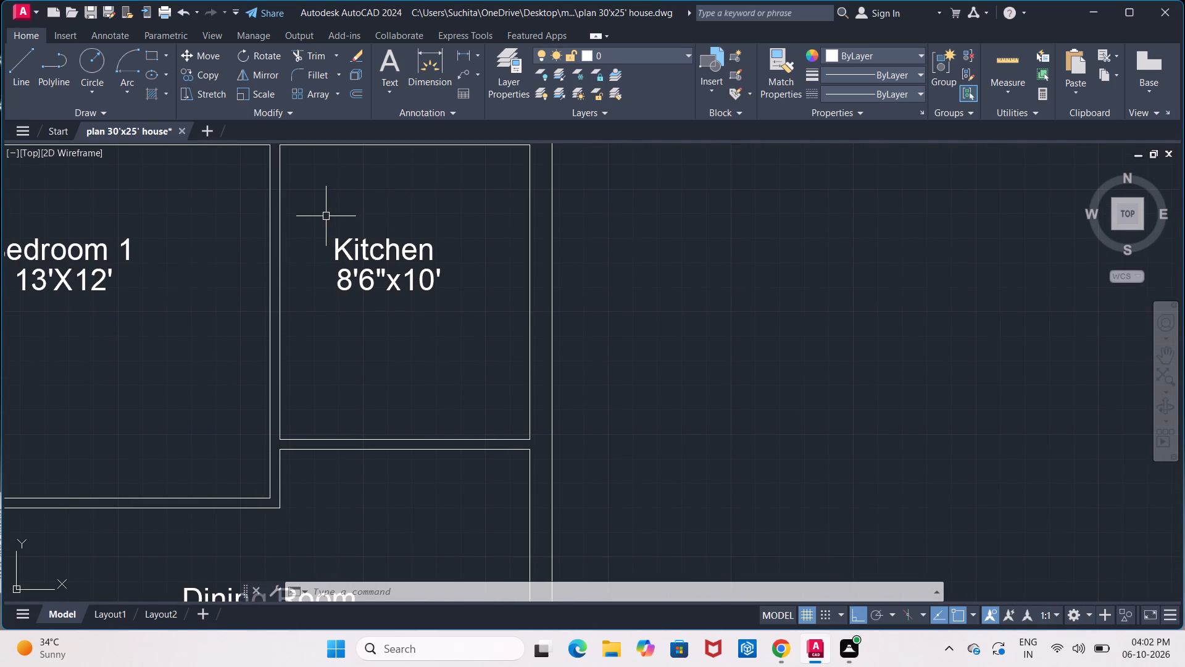
pyautogui.click(325, 216)
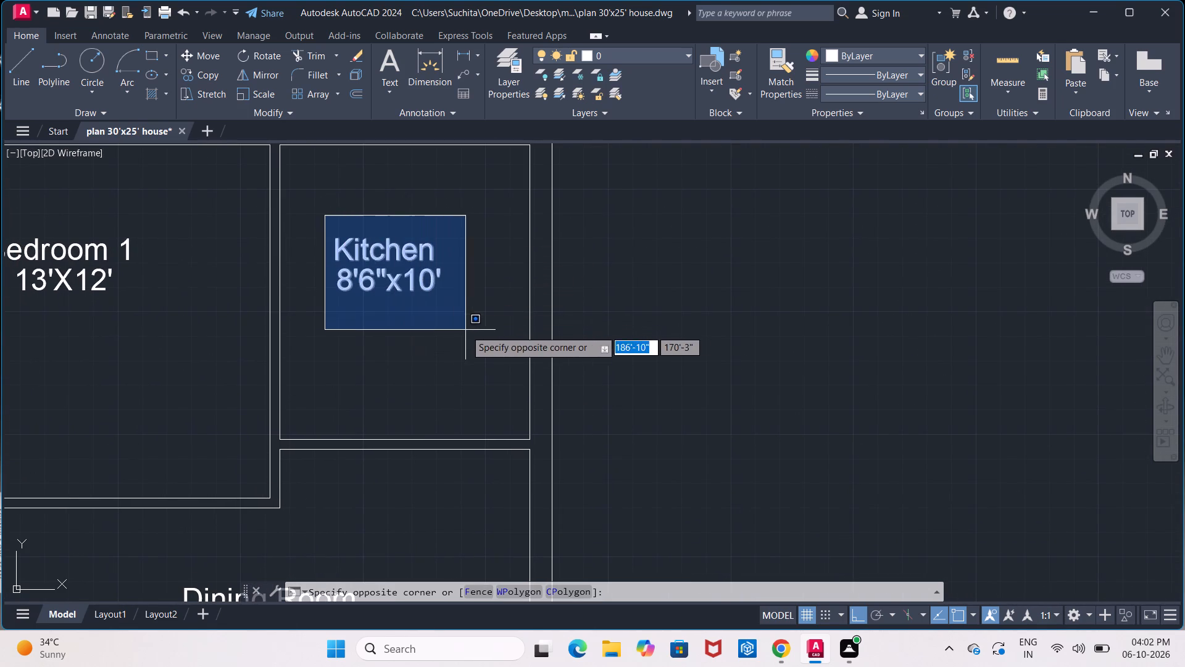
pyautogui.click(465, 330)
pyautogui.click(211, 55)
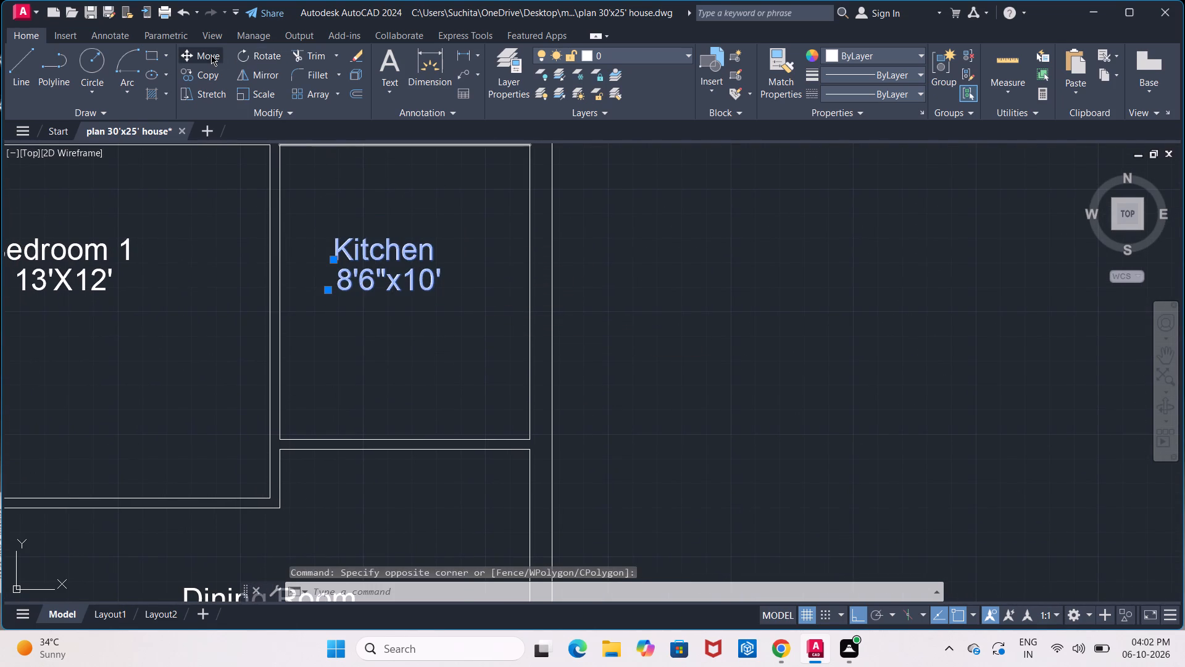
pyautogui.click(384, 237)
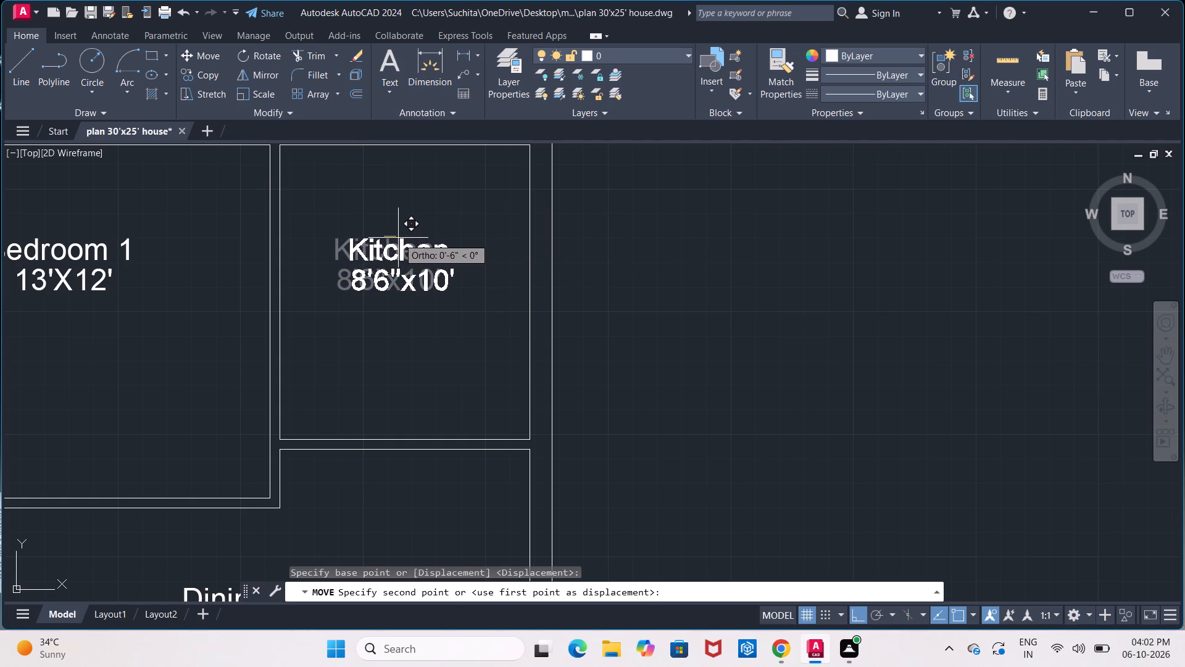
pyautogui.click(401, 238)
# Move the Bedroom 1 name and size label horizontally toward the middle of the room's width.
pyautogui.scroll(-2, 420, 308)
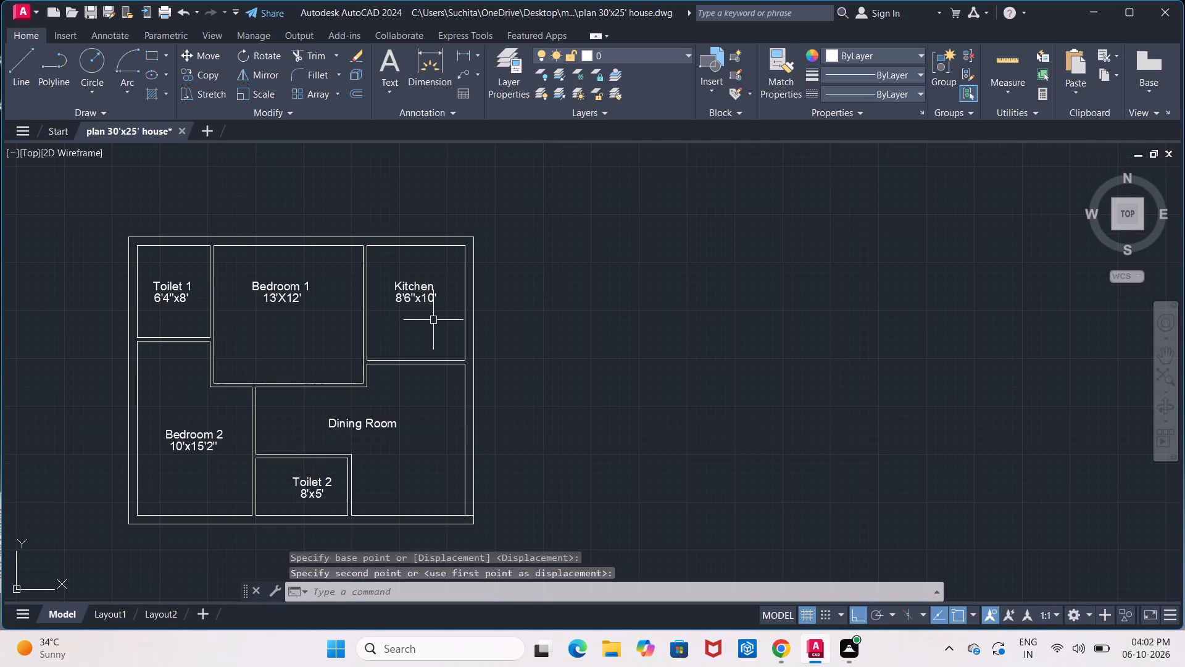
pyautogui.scroll(1, 262, 279)
pyautogui.moveTo(226, 269); pyautogui.dragTo(230, 271)
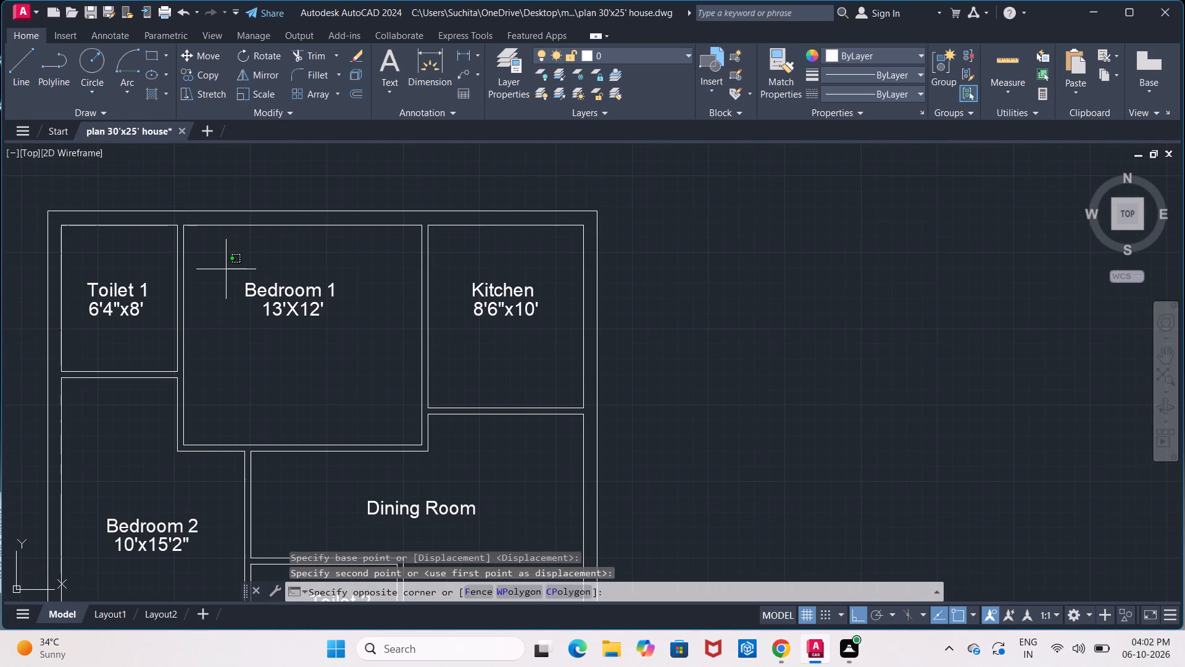
pyautogui.moveTo(230, 271); pyautogui.dragTo(318, 321)
pyautogui.click(234, 263)
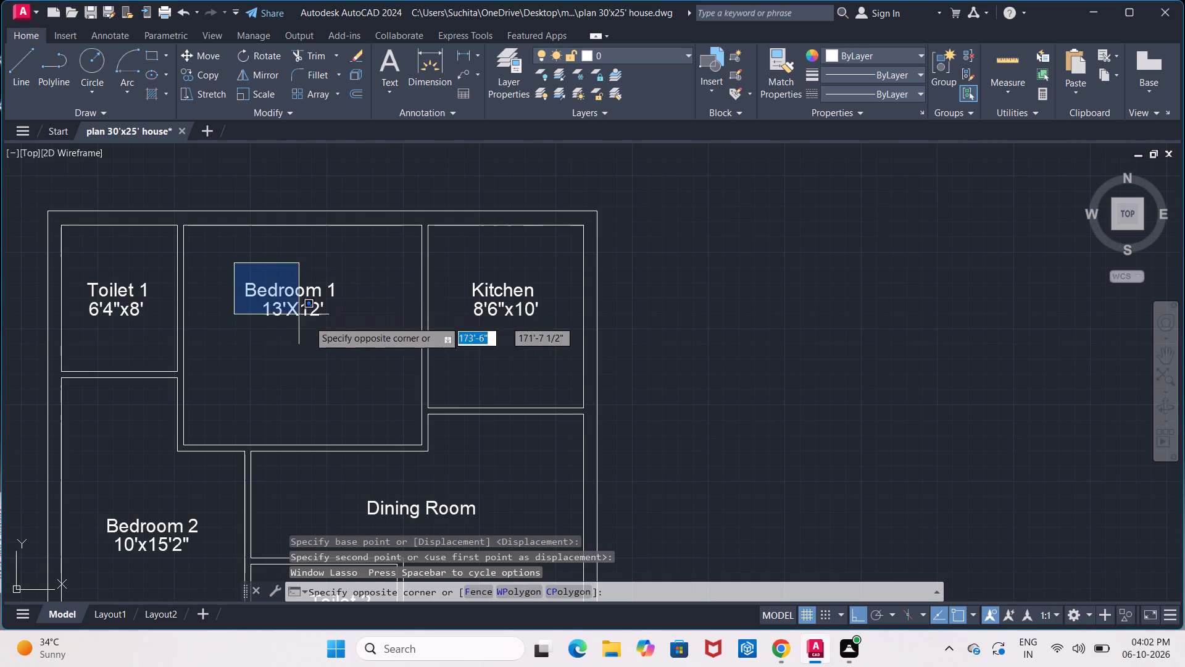
pyautogui.click(351, 347)
pyautogui.click(214, 58)
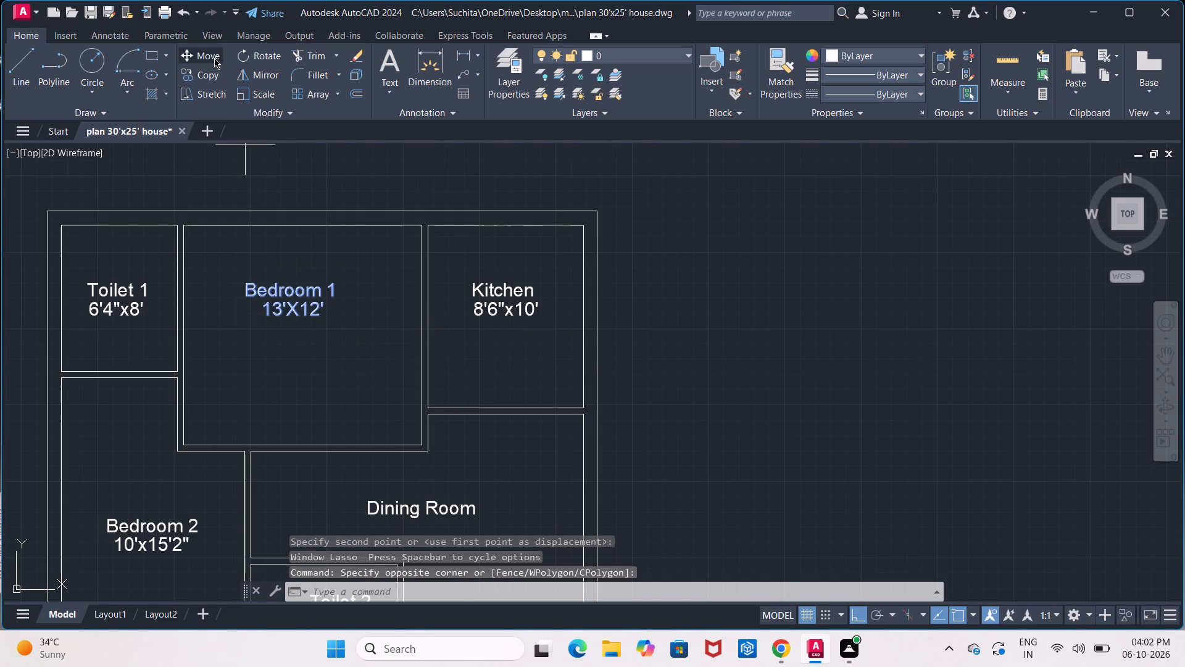
pyautogui.click(291, 290)
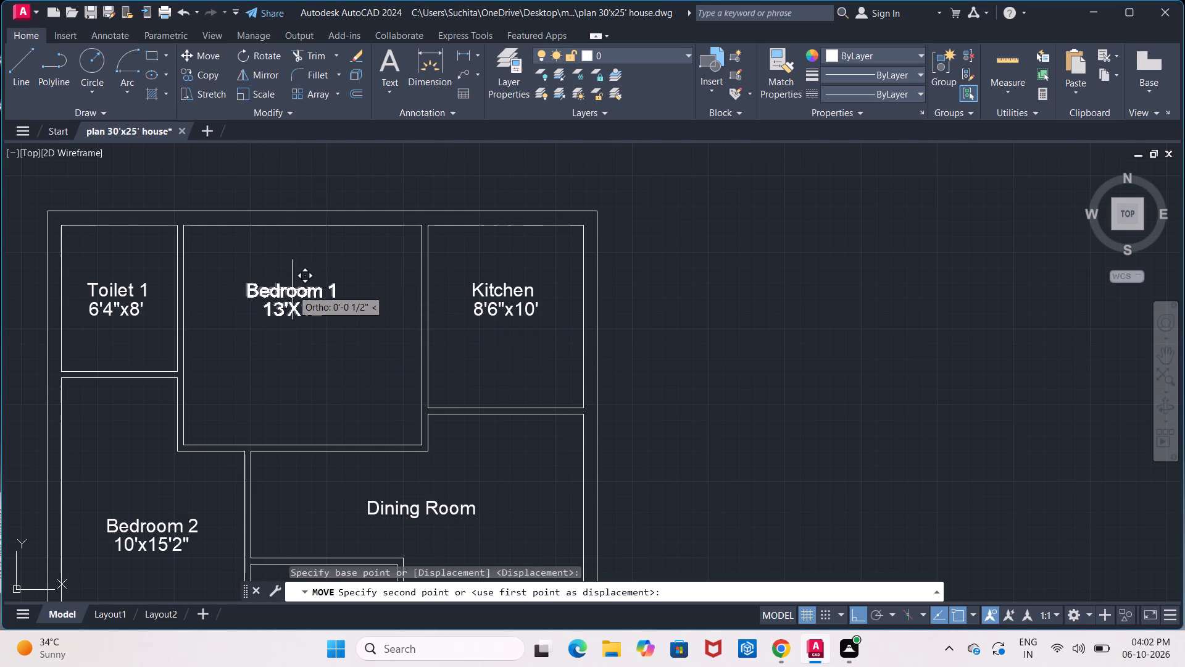
pyautogui.click(307, 290)
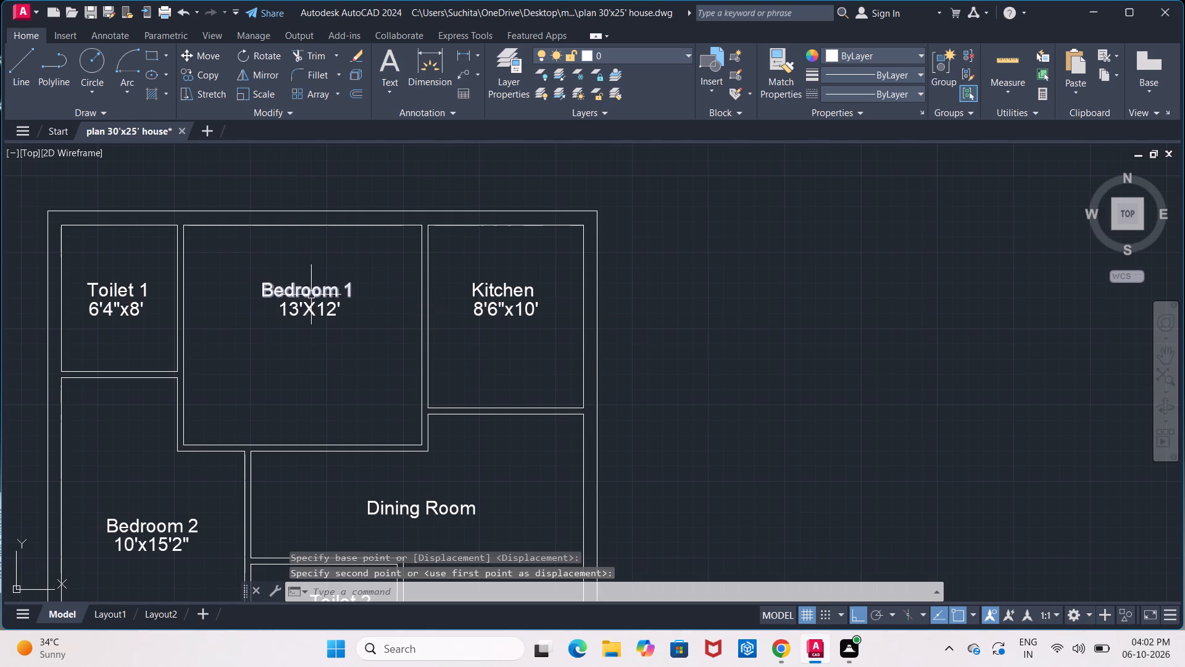
# Turn Ortho off and move the Bedroom 2 name and size label slightly toward the room's outer side wall.
pyautogui.moveTo(251, 337); pyautogui.dragTo(267, 324, button='middle')
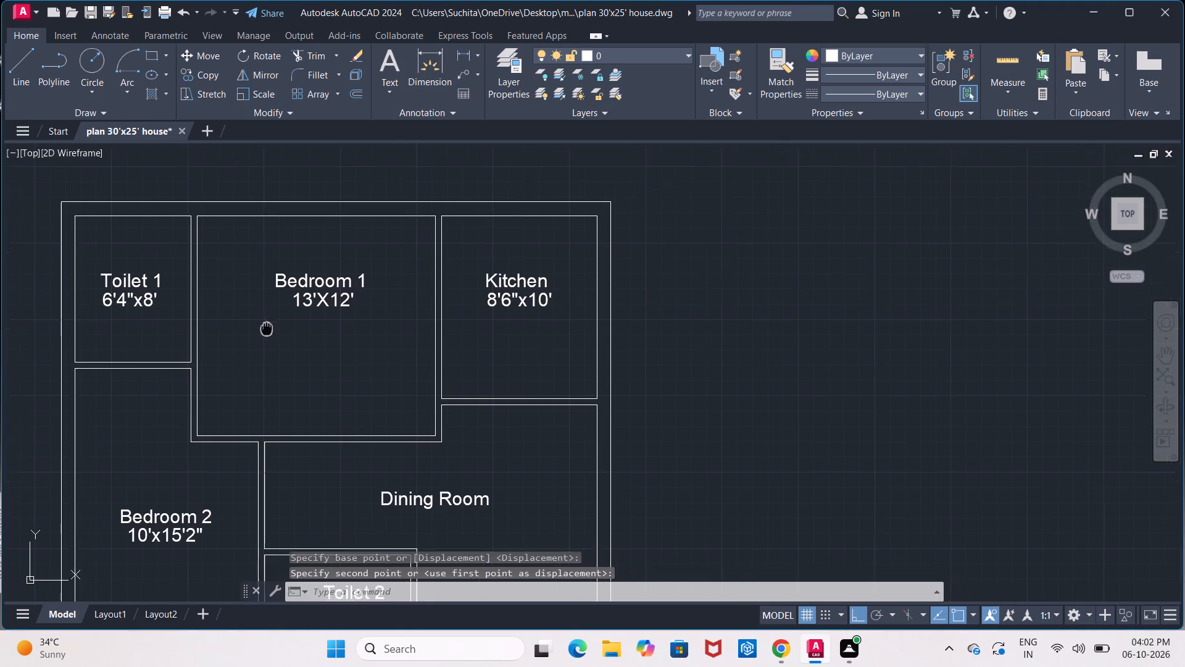
pyautogui.moveTo(267, 324); pyautogui.dragTo(386, 201, button='middle')
pyautogui.moveTo(238, 374); pyautogui.dragTo(238, 374)
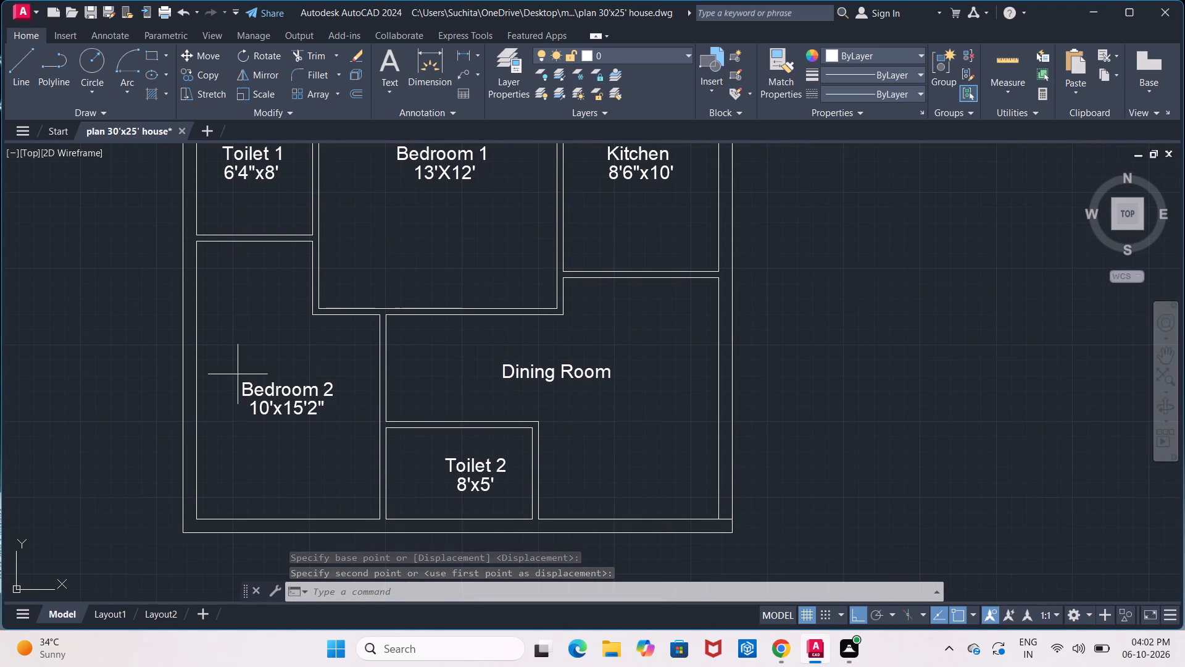
pyautogui.moveTo(238, 374); pyautogui.dragTo(319, 436)
pyautogui.click(235, 366)
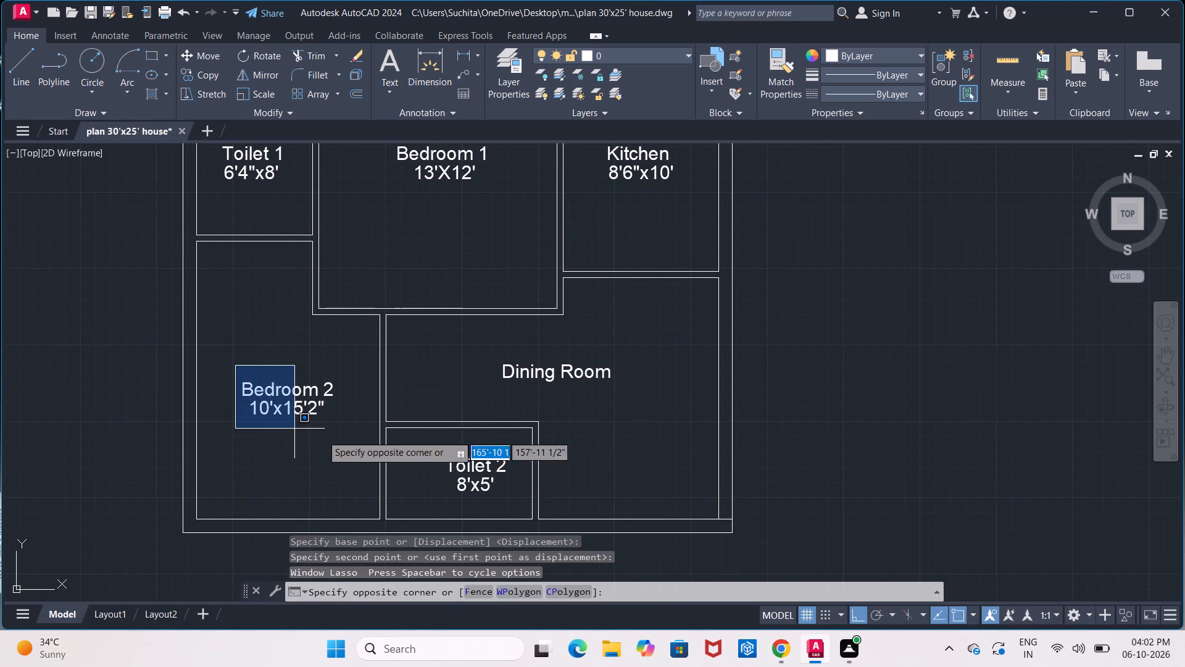
pyautogui.click(343, 445)
pyautogui.click(193, 57)
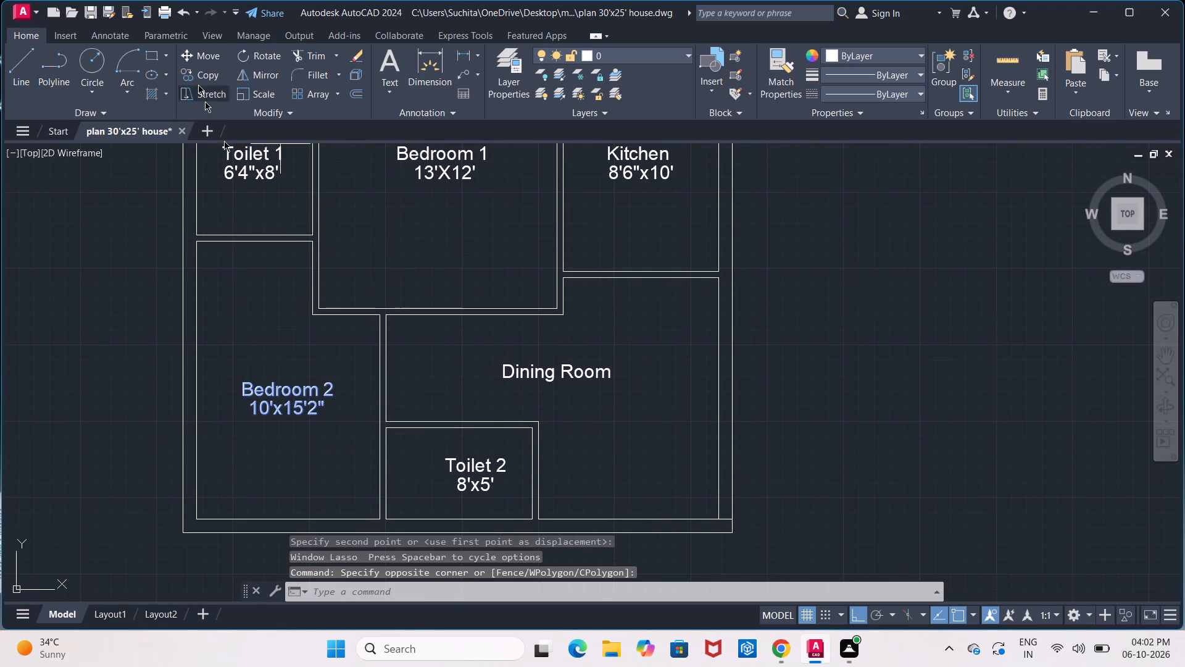
pyautogui.click(278, 388)
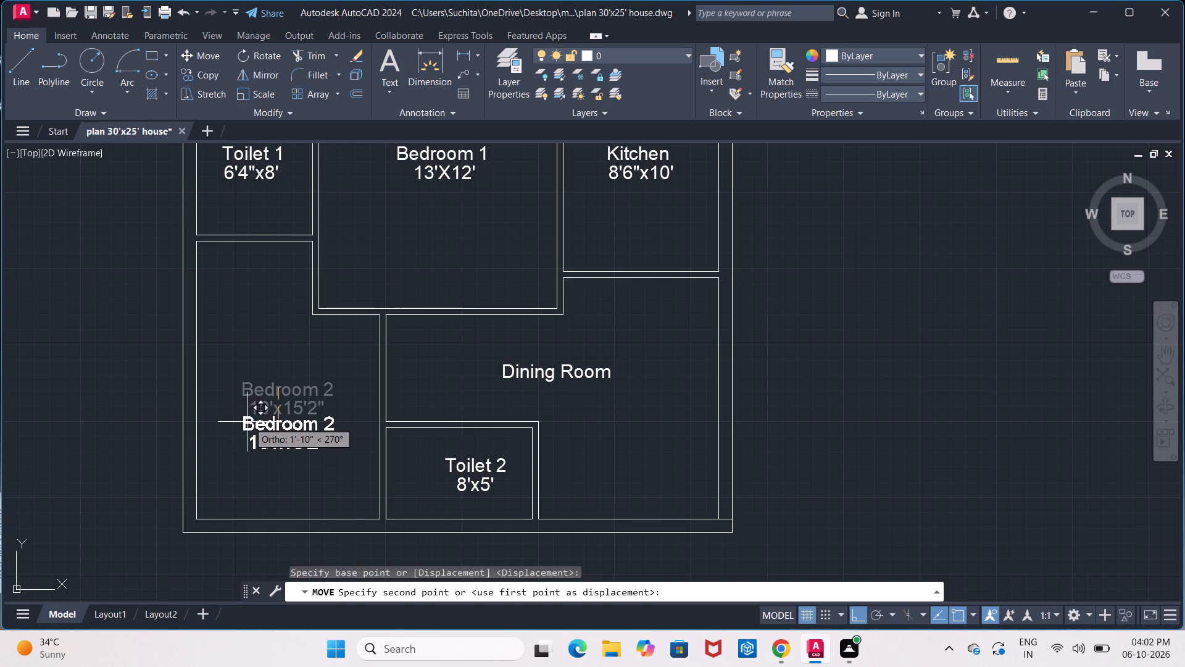
pyautogui.click(860, 610)
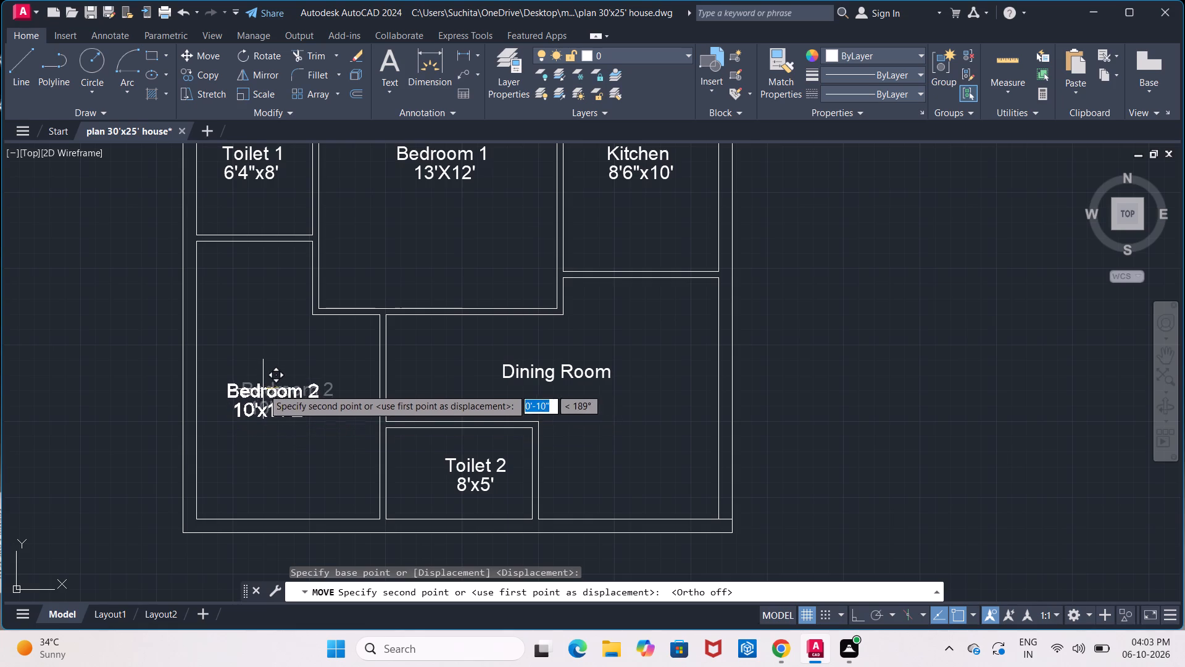
pyautogui.click(262, 385)
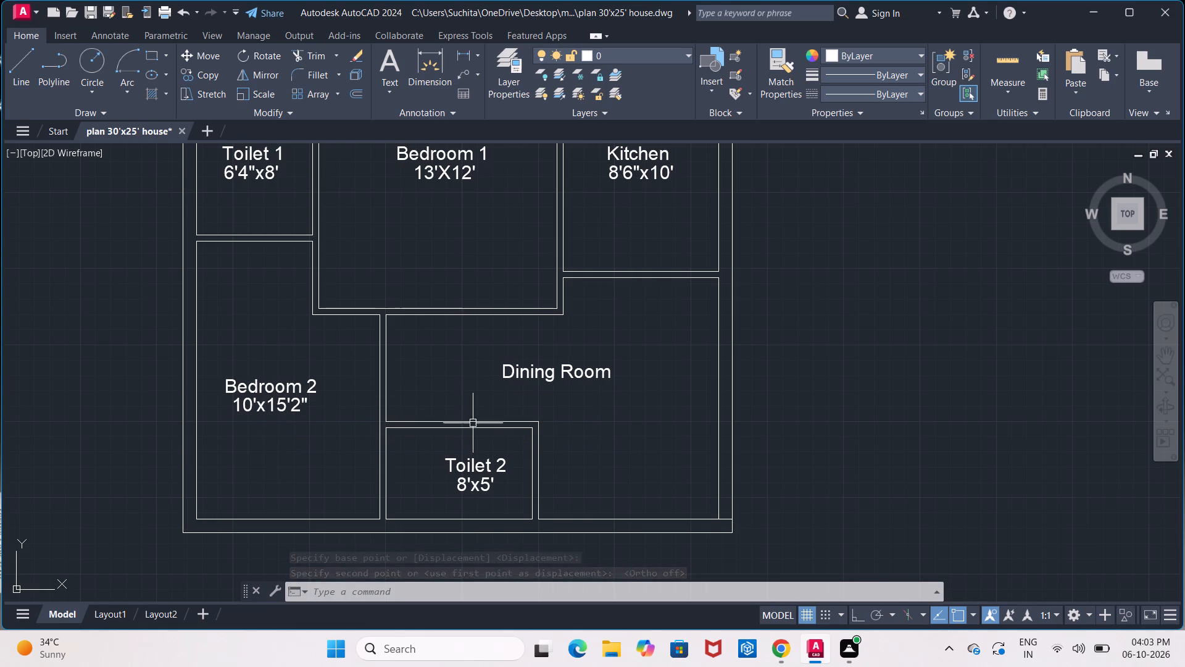
# Move the Toilet 2 name and size label so it sits centred between the room's side walls.
pyautogui.click(431, 445)
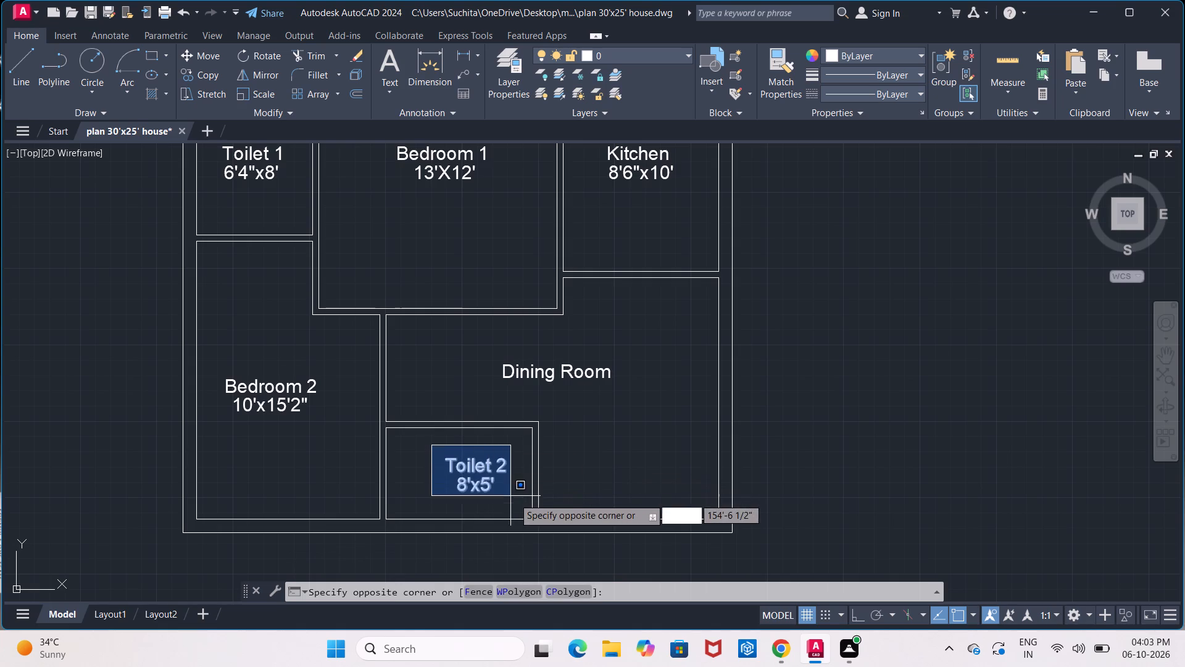
pyautogui.click(515, 498)
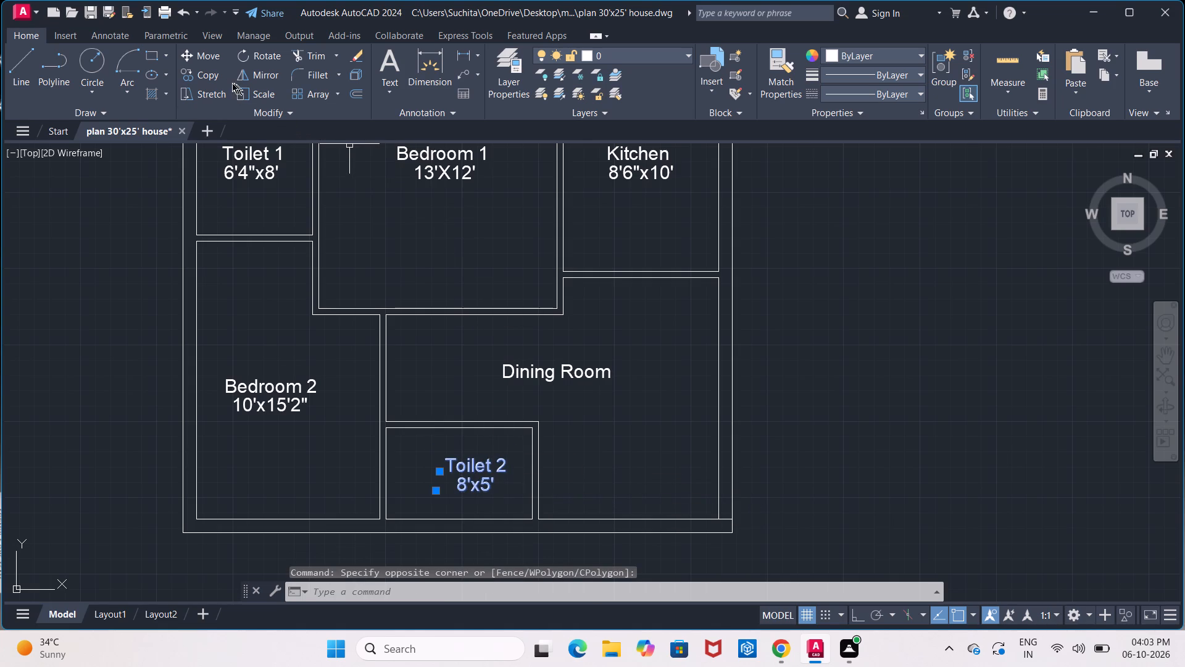
pyautogui.click(206, 58)
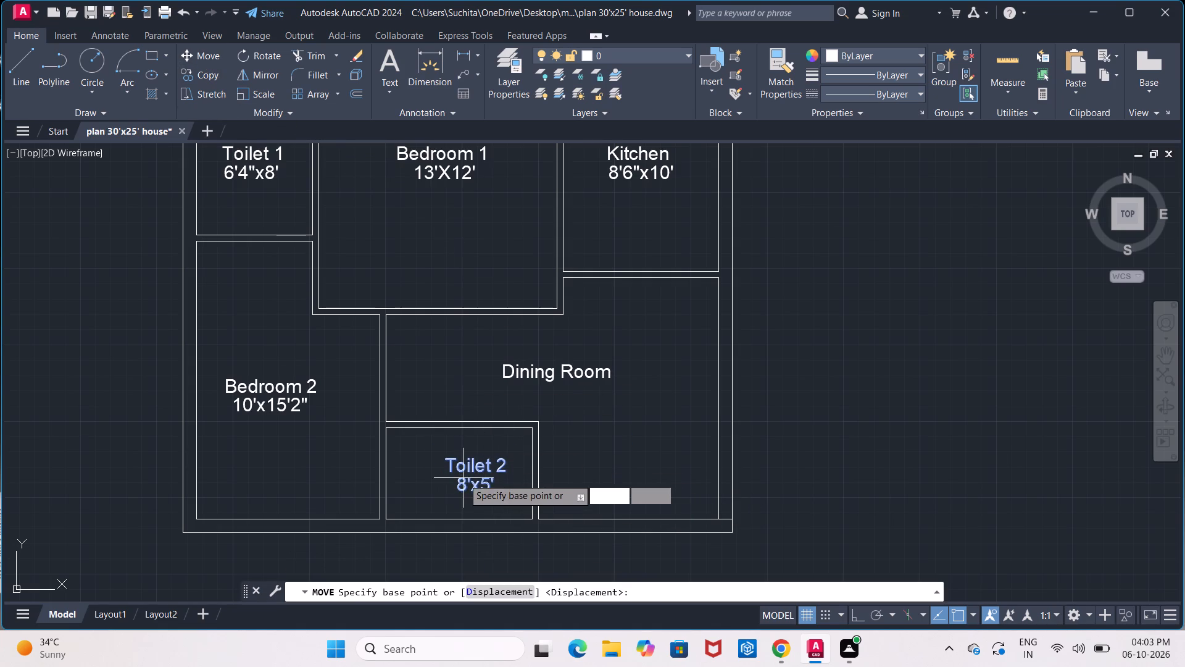
pyautogui.click(465, 464)
pyautogui.click(447, 463)
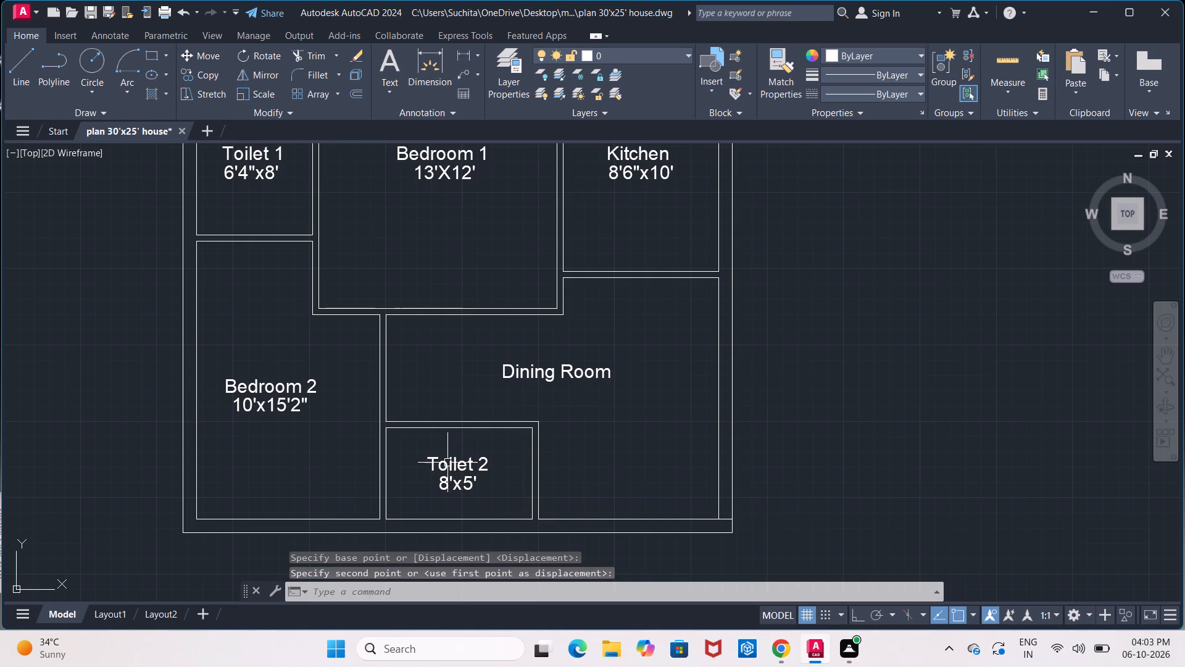
pyautogui.scroll(-1, 476, 400)
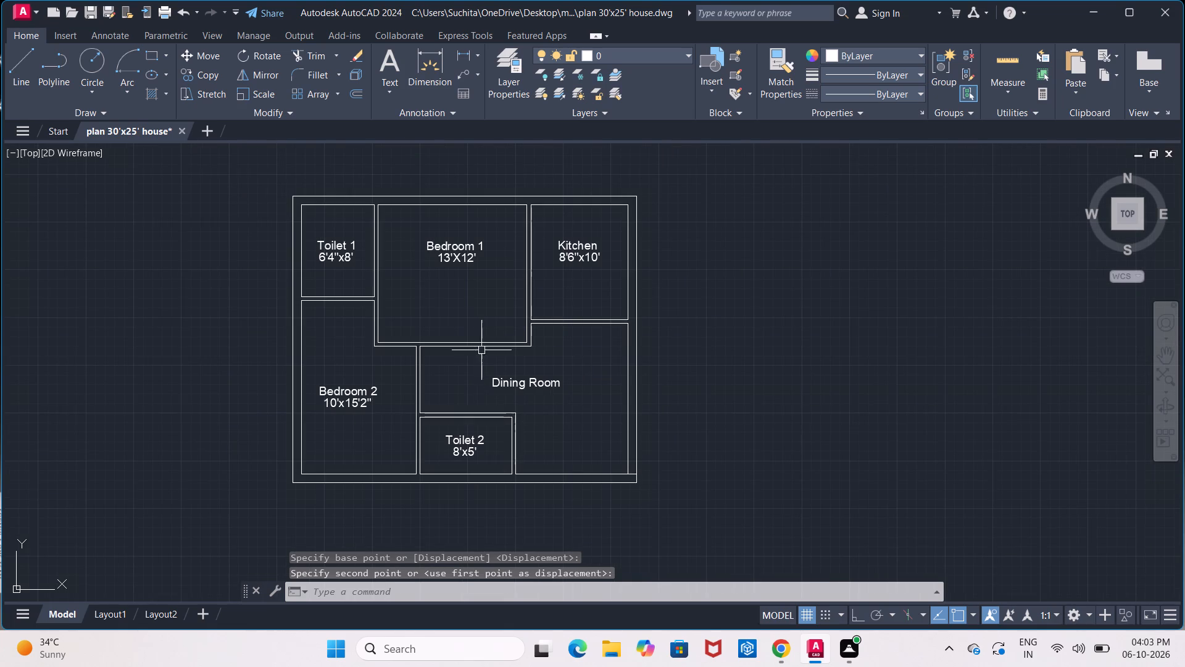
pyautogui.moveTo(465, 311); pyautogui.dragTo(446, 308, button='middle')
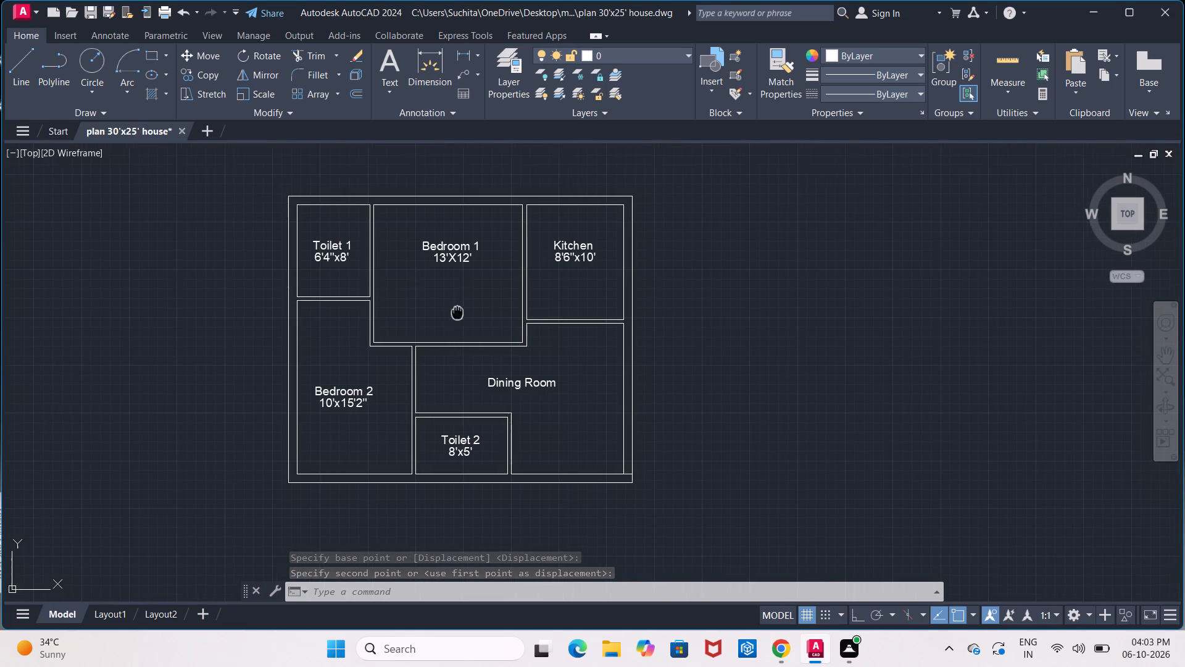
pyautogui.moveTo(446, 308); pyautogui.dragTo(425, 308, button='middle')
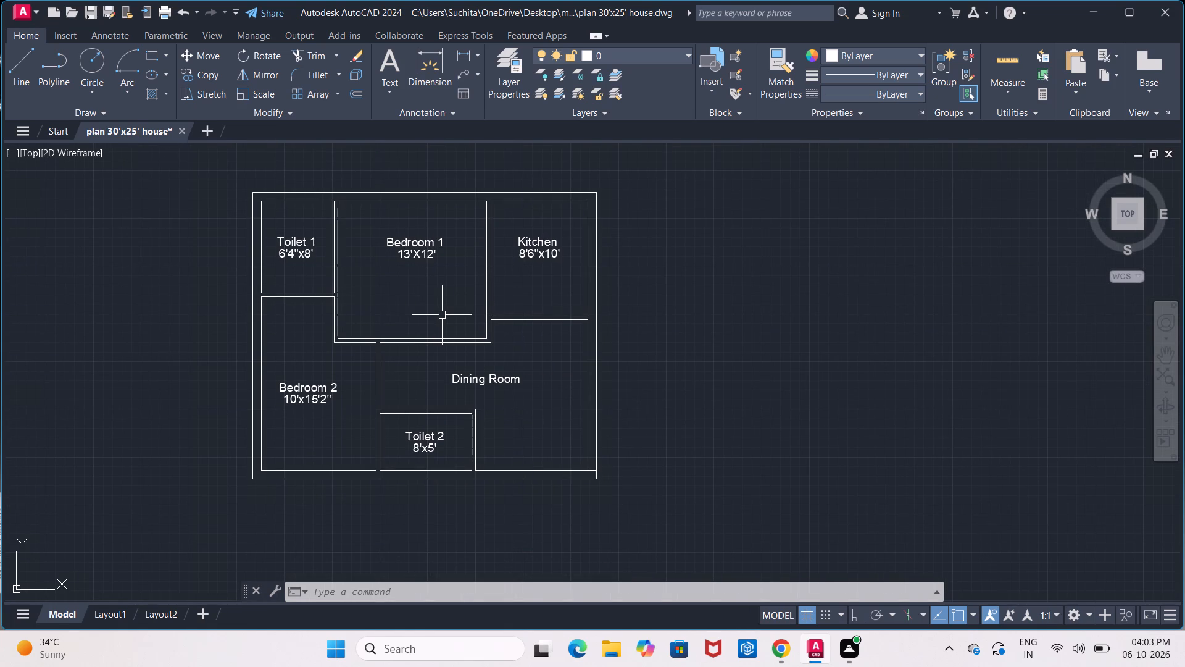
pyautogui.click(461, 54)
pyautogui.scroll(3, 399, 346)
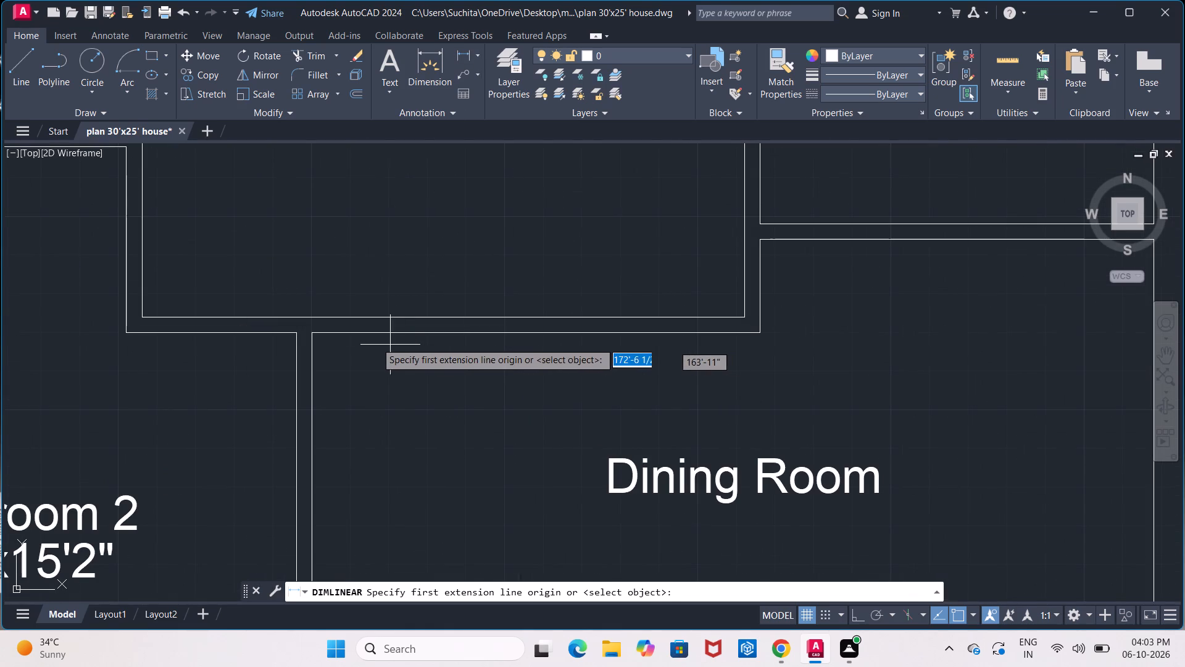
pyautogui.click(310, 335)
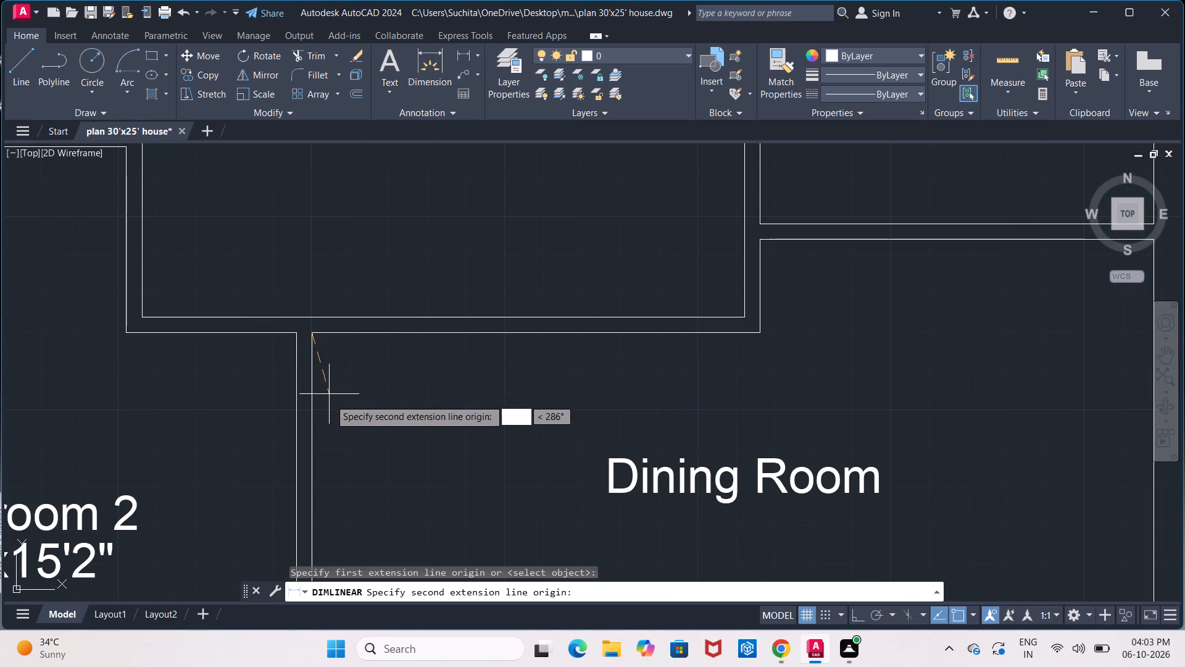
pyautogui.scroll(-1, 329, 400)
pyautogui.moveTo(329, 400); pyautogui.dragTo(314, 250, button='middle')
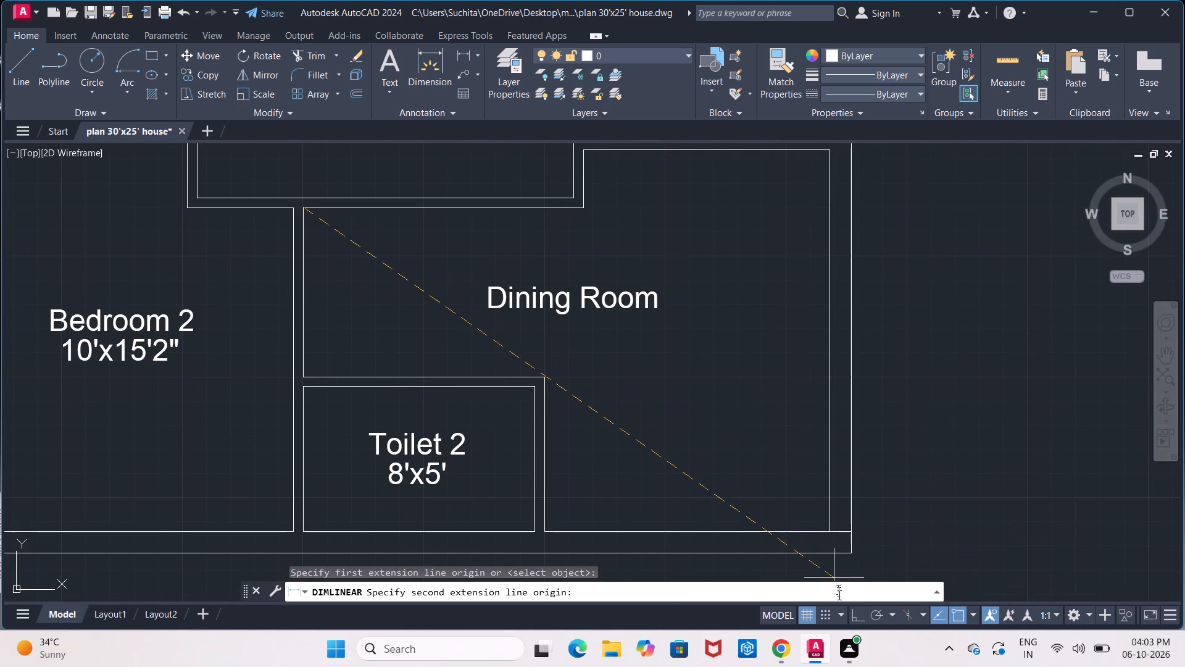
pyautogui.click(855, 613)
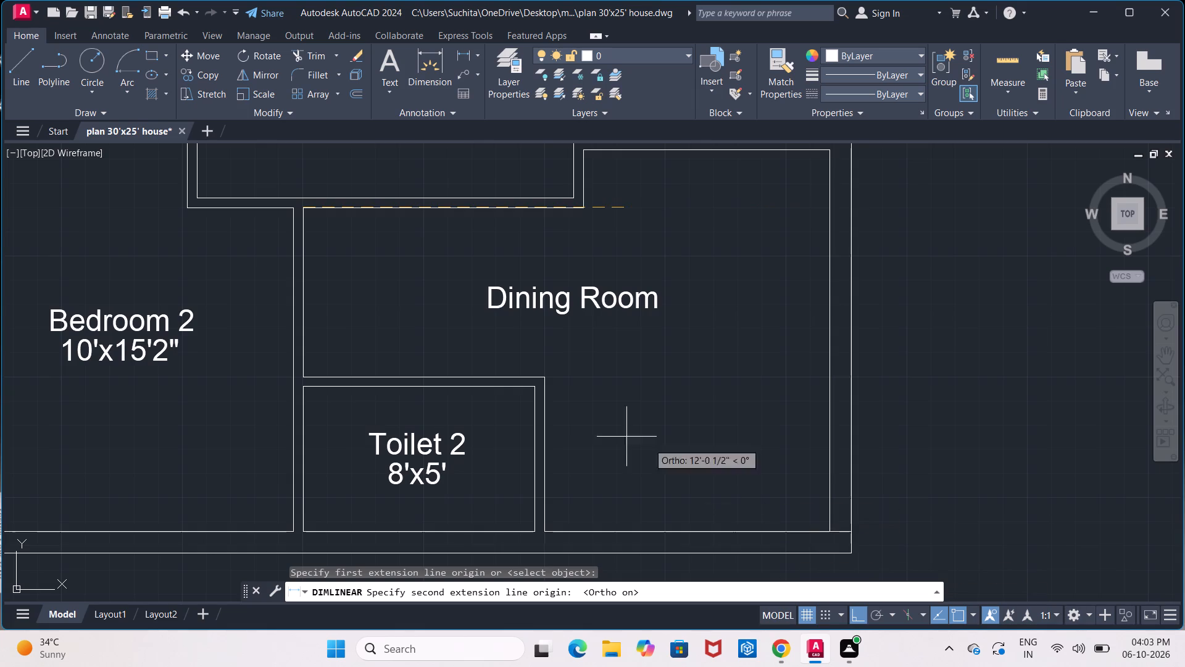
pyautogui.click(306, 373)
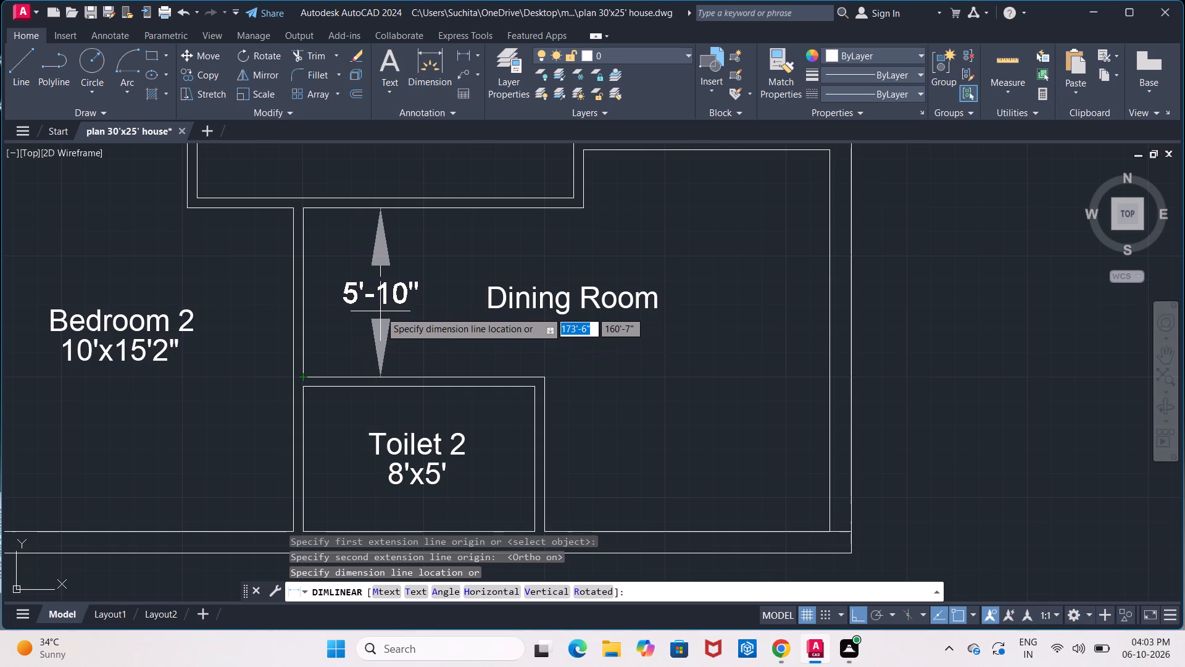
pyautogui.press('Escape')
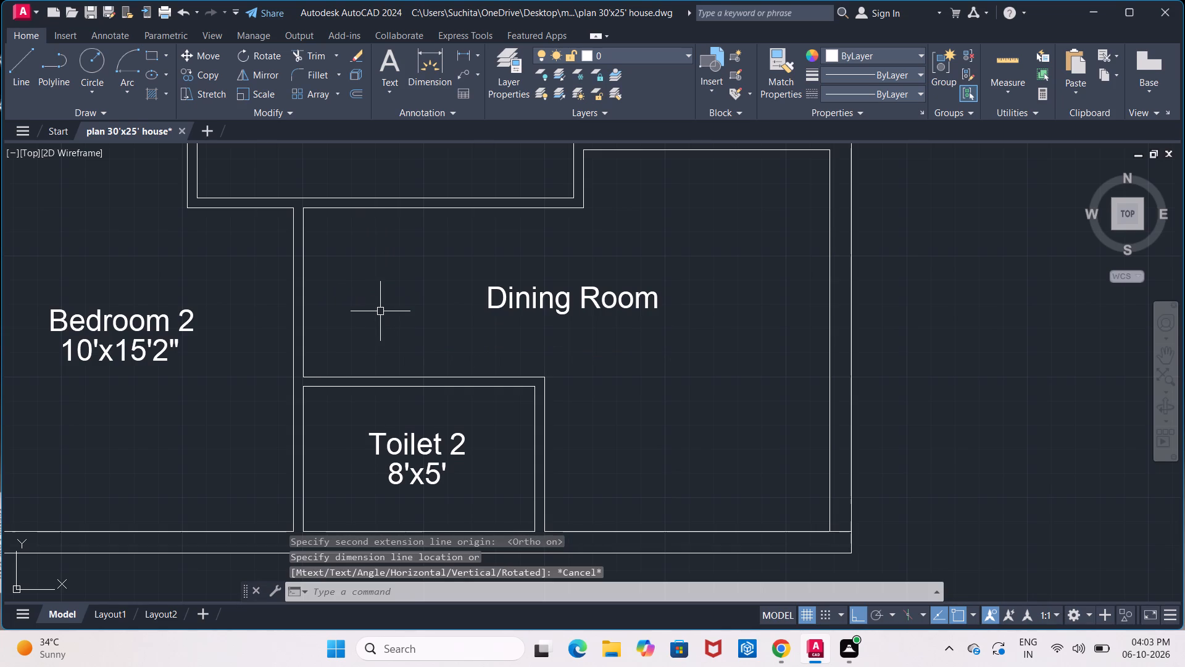
# Modify the ISO-25 dimension style to use Open arrowheads at an arrow size of 1'-0" and make it current.
pyautogui.press('d')
pyautogui.press('Return')
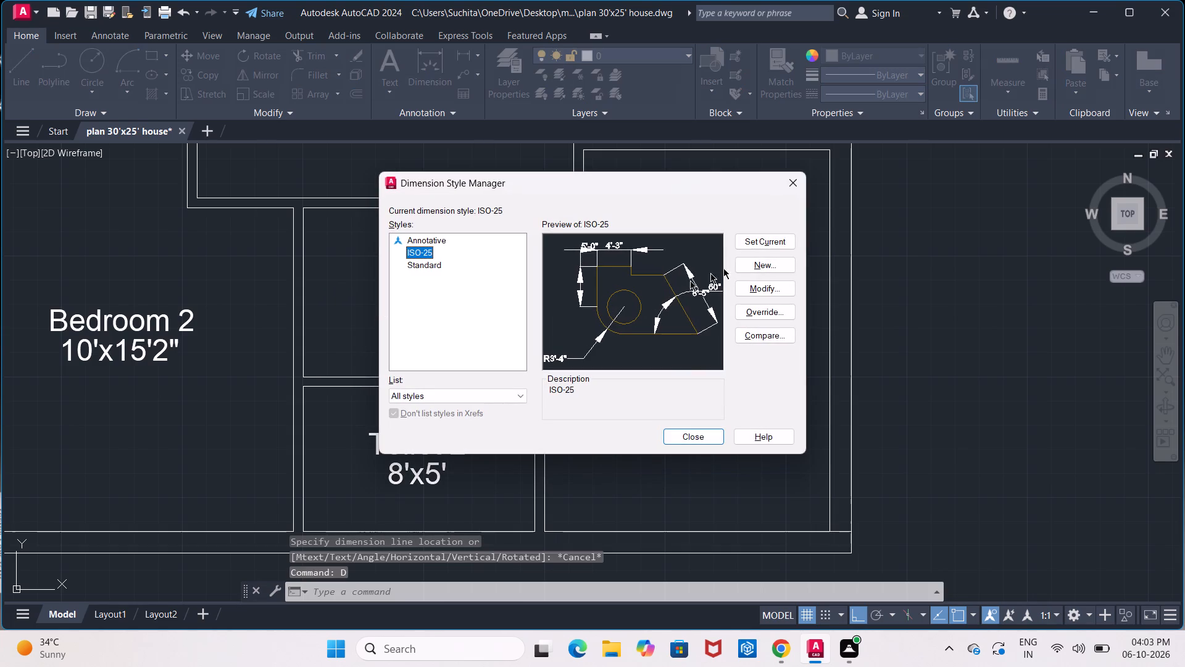
pyautogui.click(753, 287)
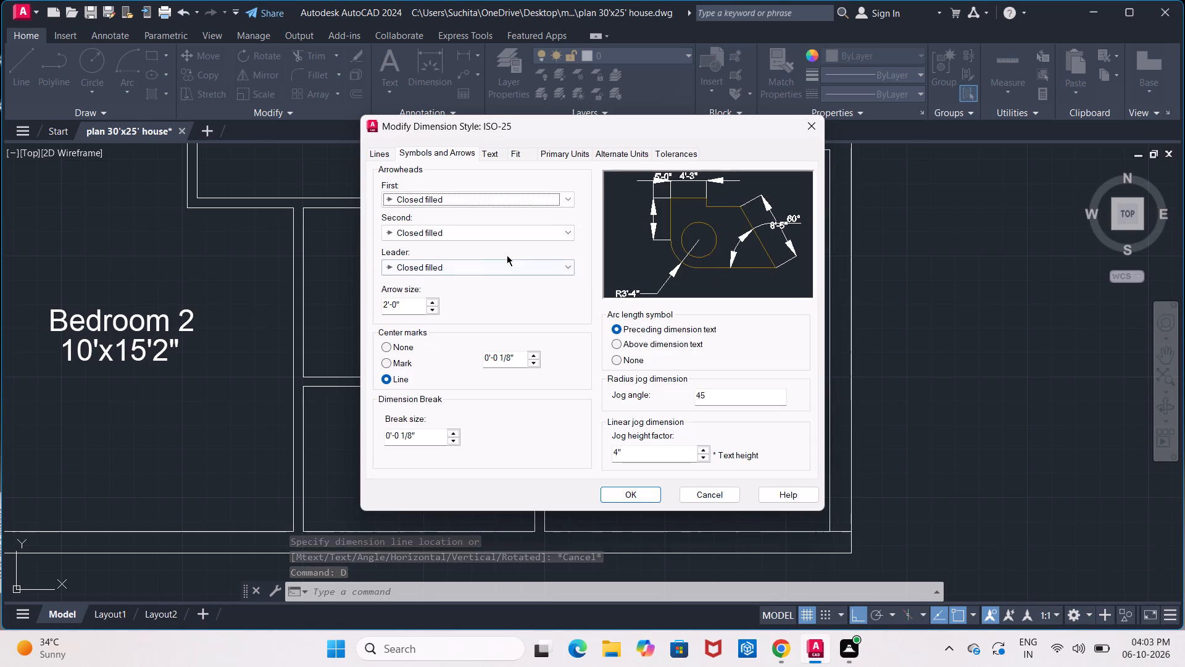
pyautogui.click(568, 201)
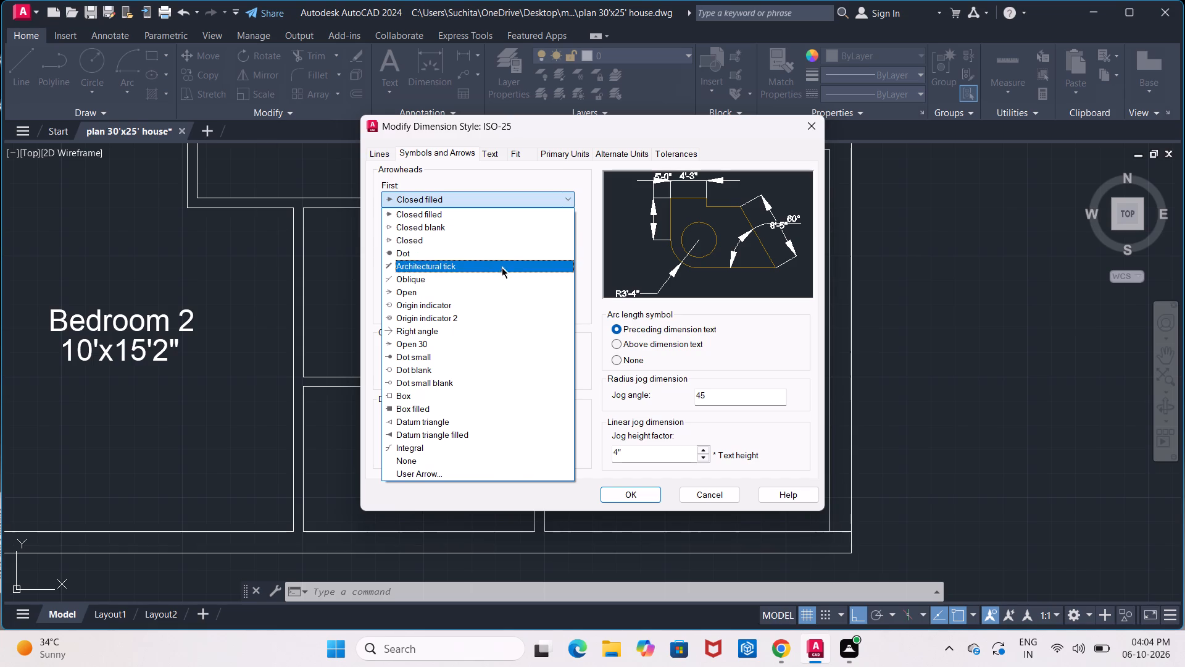
pyautogui.click(493, 298)
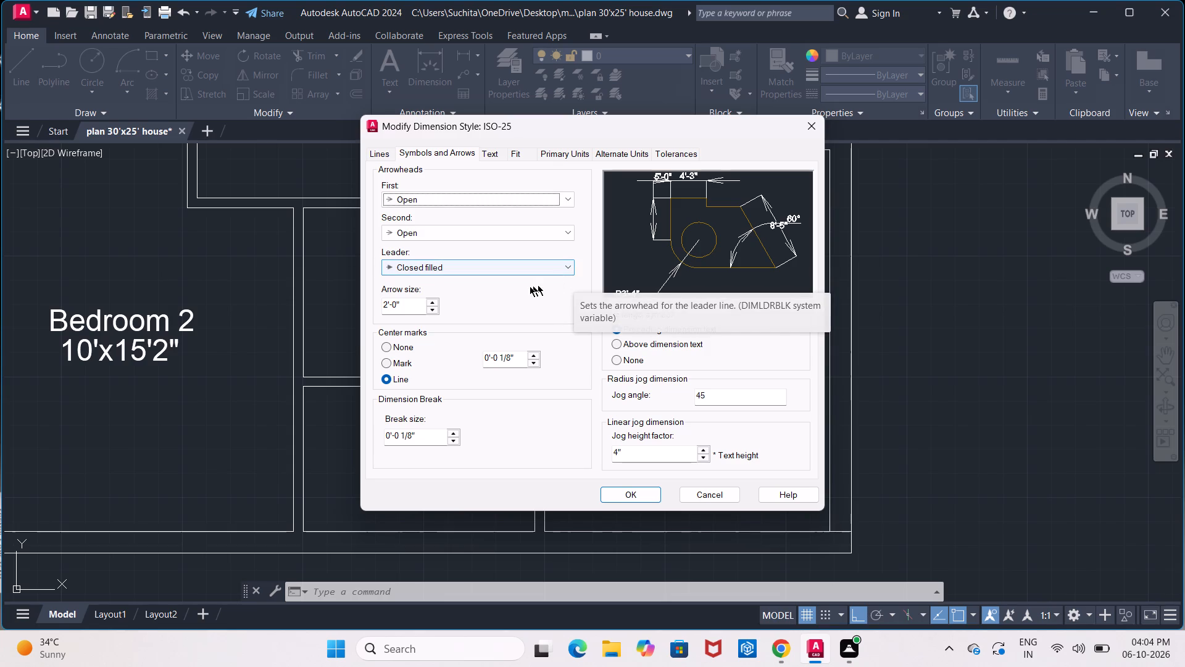
pyautogui.click(388, 303)
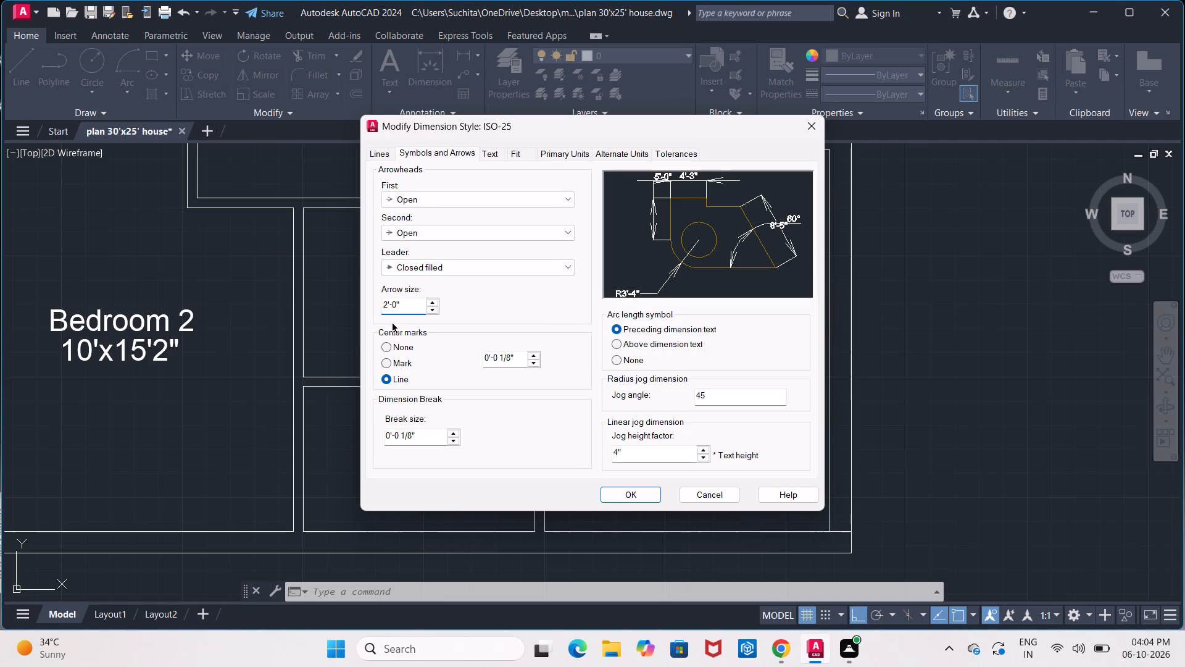
pyautogui.press('BackSpace')
pyautogui.press('1')
pyautogui.click(645, 493)
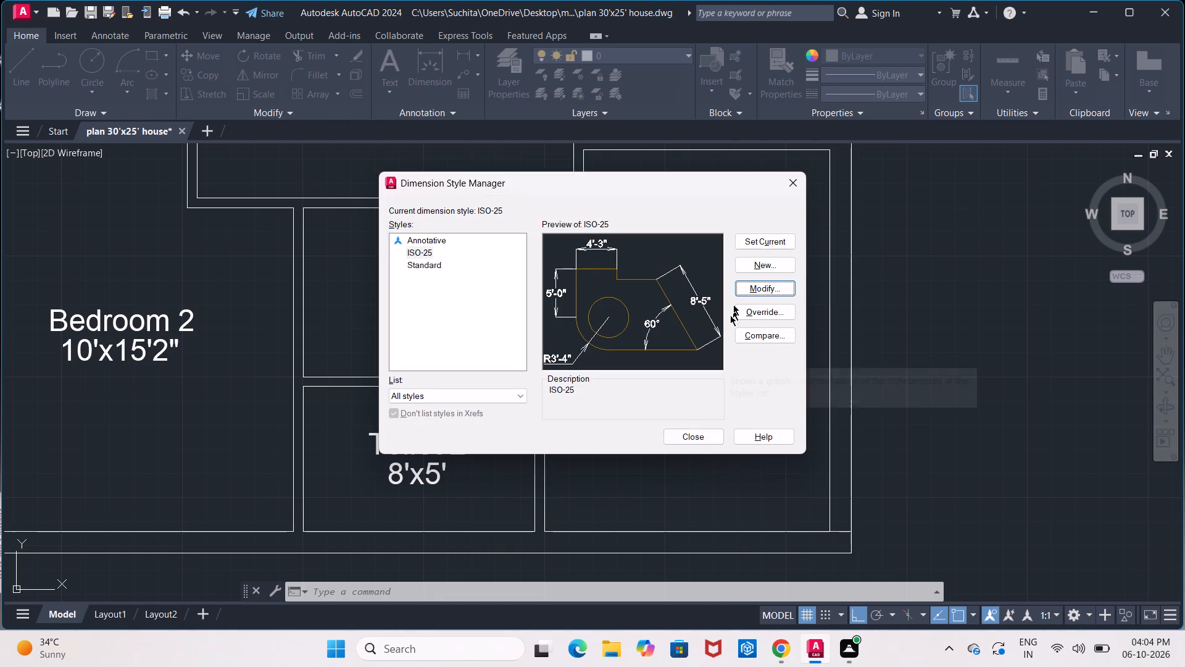
pyautogui.click(773, 235)
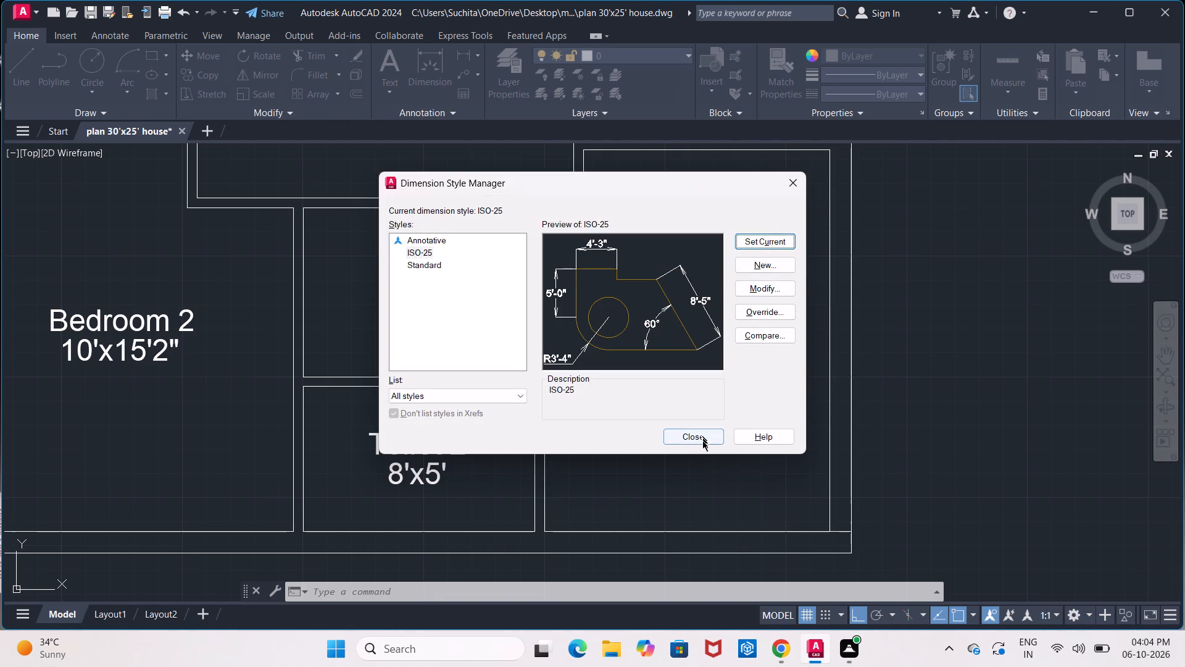
pyautogui.click(702, 440)
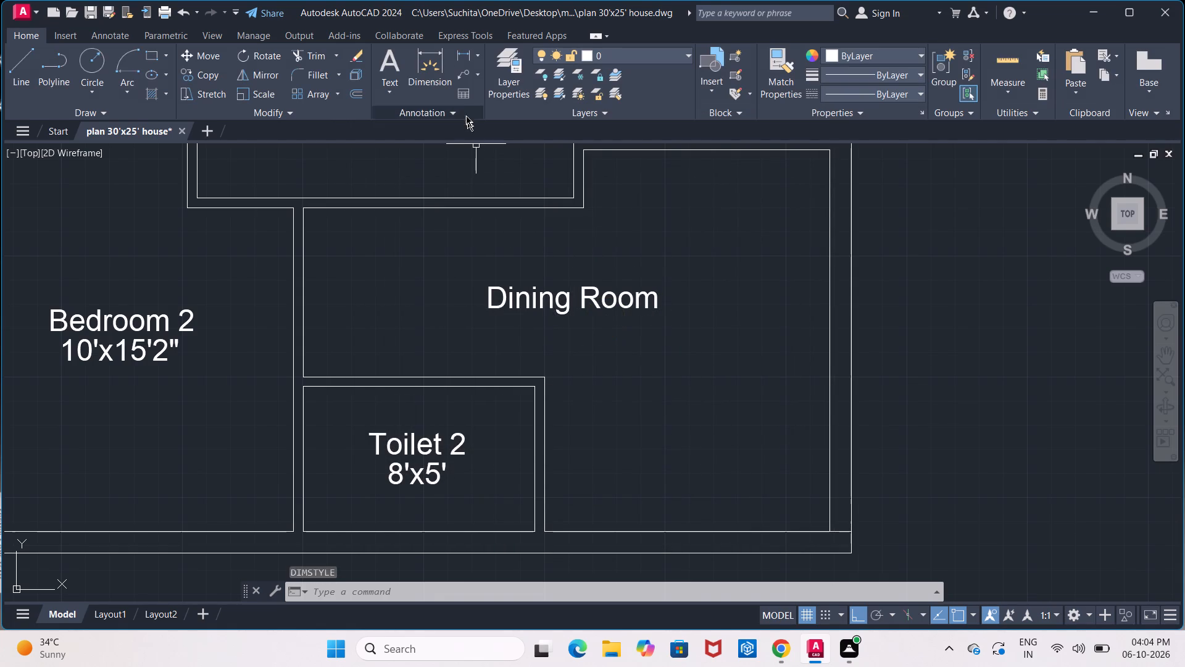
# Add a vertical linear dimension in the Dining Room along the Bedroom 2 wall, from the Bedroom 1 wall to the Toilet 2 wall.
pyautogui.click(455, 52)
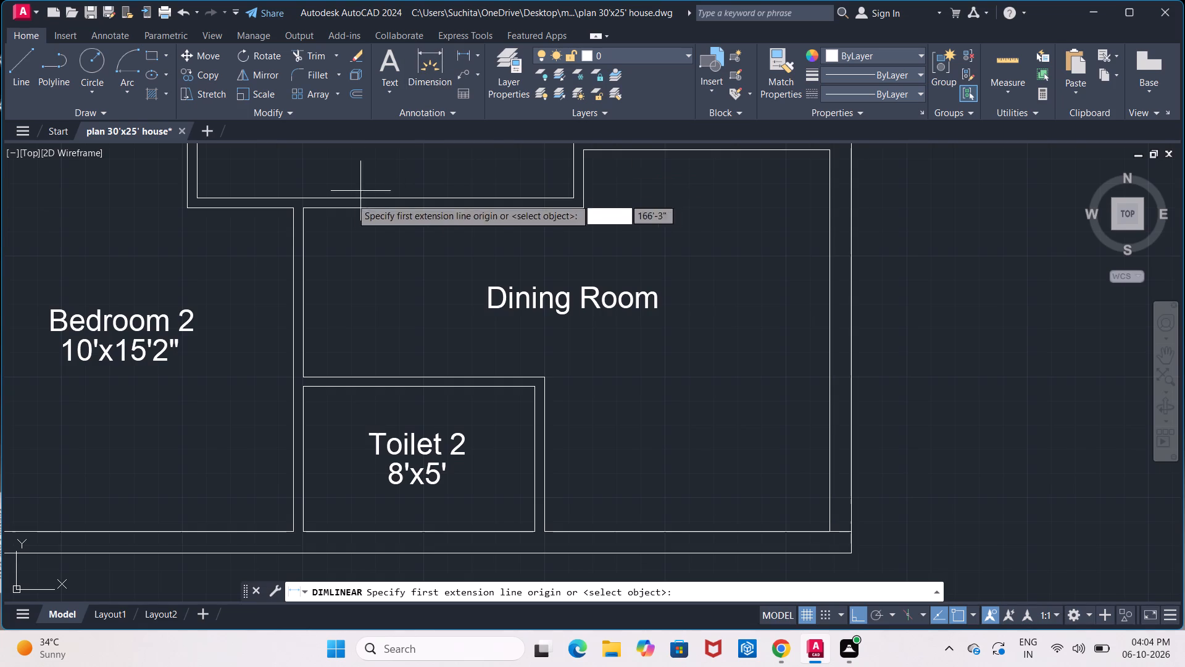
pyautogui.click(304, 209)
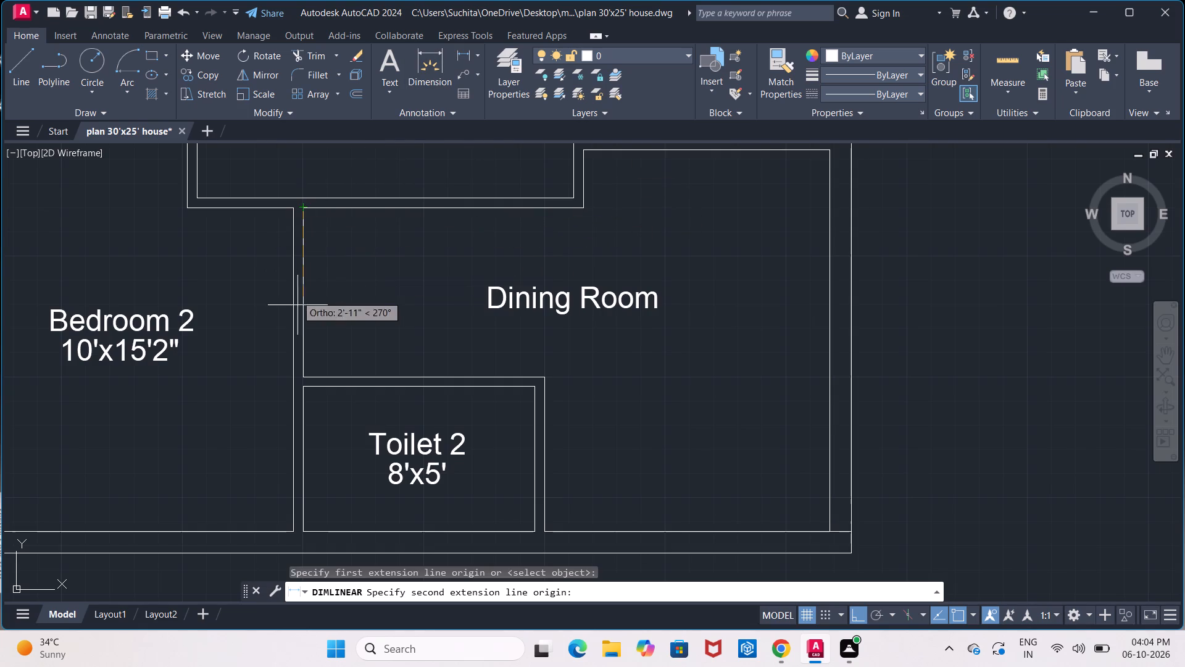
pyautogui.click(303, 374)
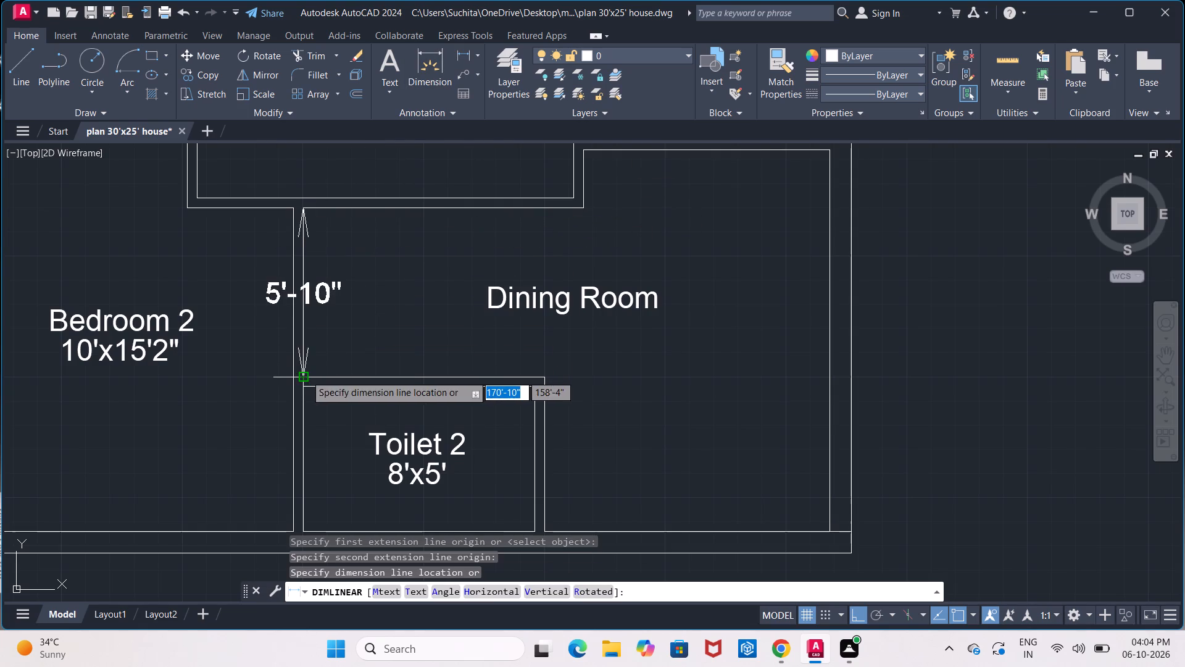
pyautogui.click(359, 367)
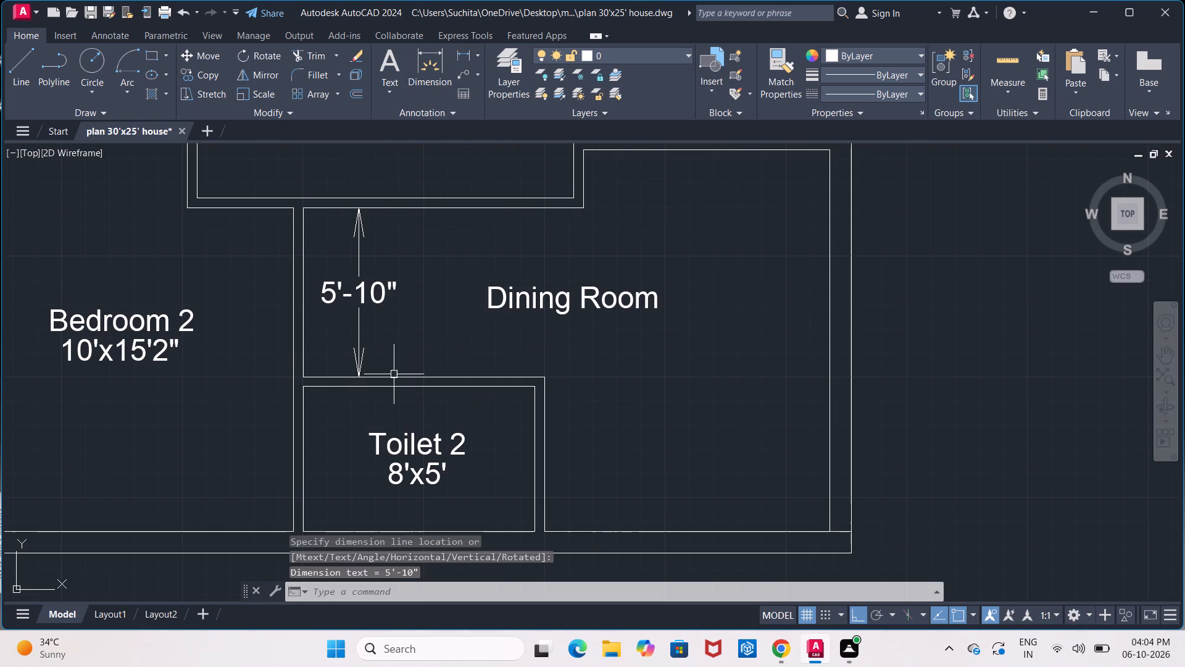
# Add a horizontal linear dimension in the Dining Room along Toilet 2's upper wall, placed just above that wall.
pyautogui.click(465, 52)
pyautogui.click(299, 377)
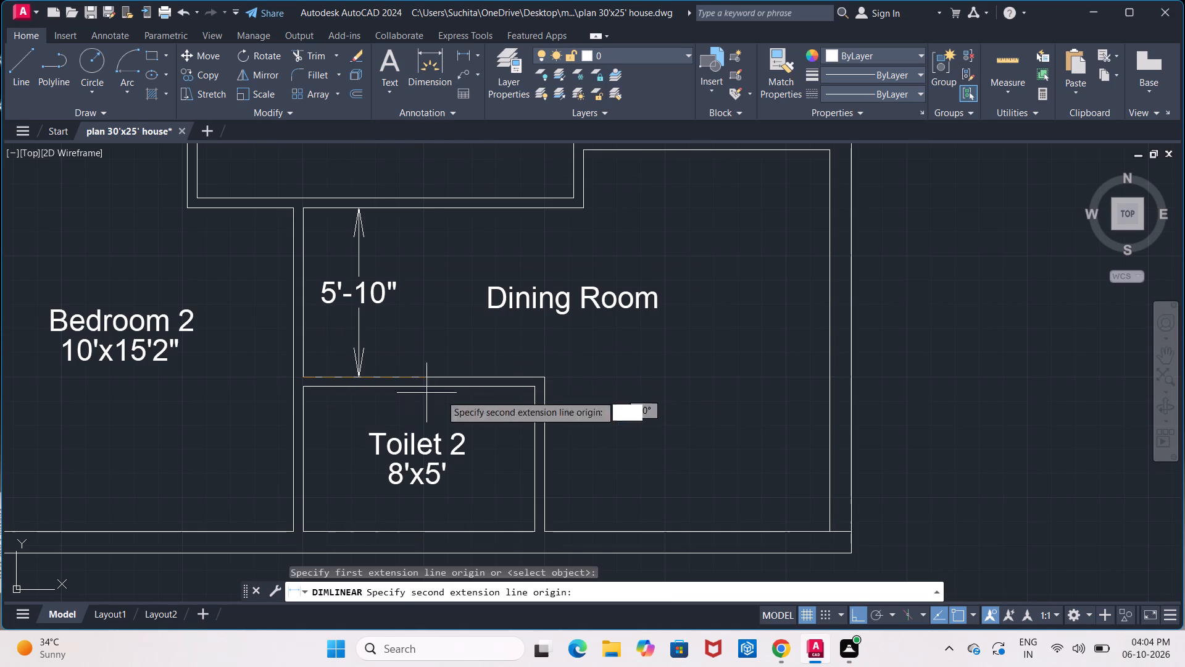
pyautogui.click(546, 378)
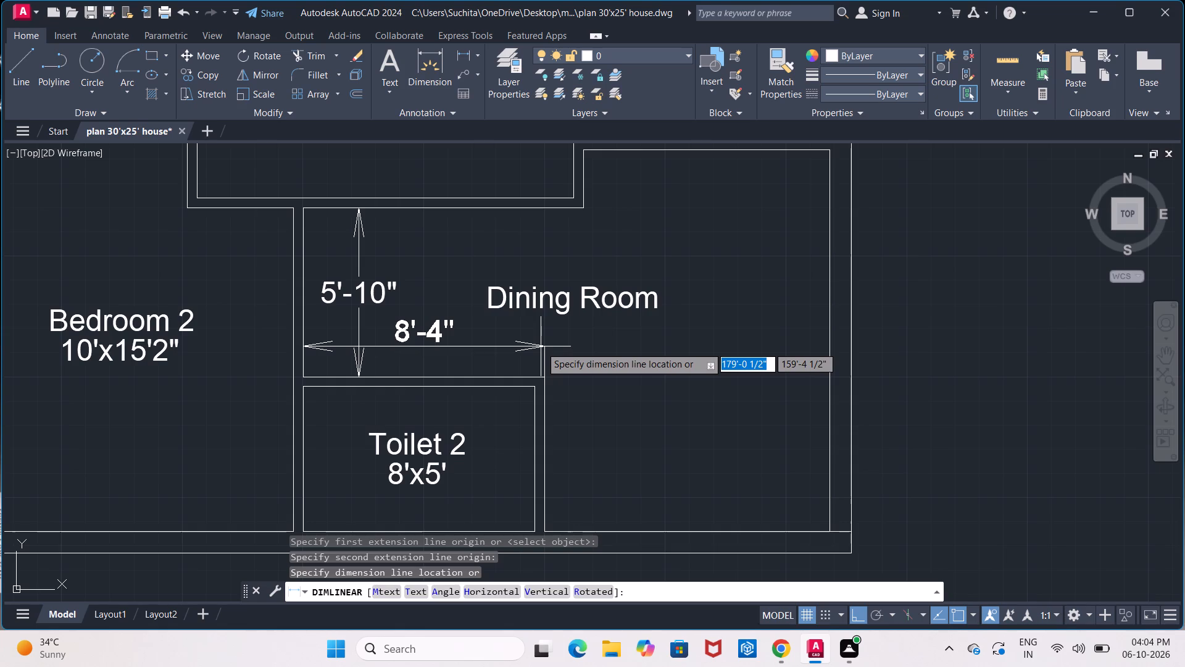
pyautogui.click(541, 346)
pyautogui.scroll(-2, 642, 372)
pyautogui.moveTo(644, 375); pyautogui.dragTo(625, 375, button='middle')
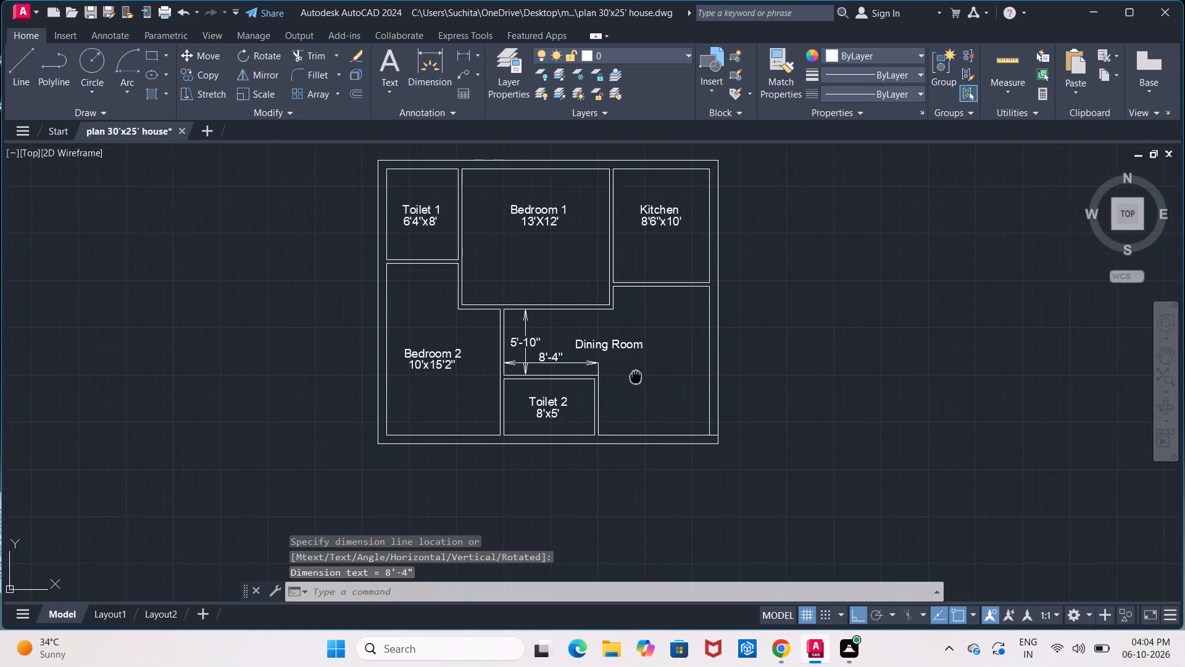
pyautogui.moveTo(625, 375); pyautogui.dragTo(538, 346, button='middle')
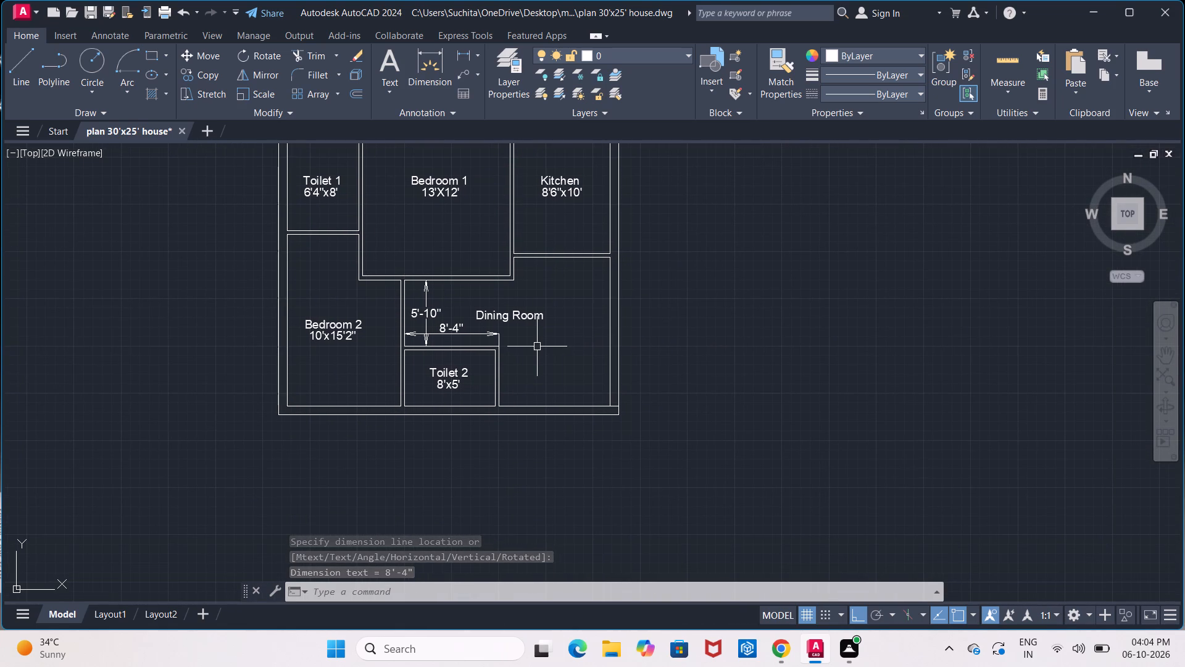
pyautogui.moveTo(552, 354); pyautogui.dragTo(525, 346, button='middle')
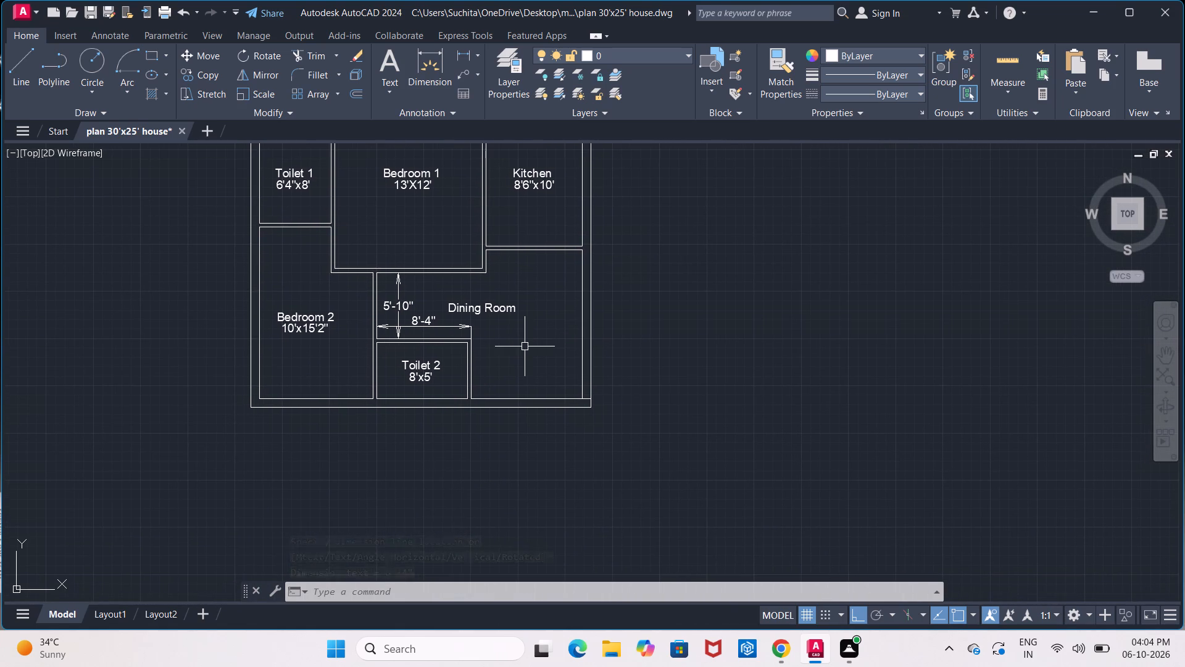
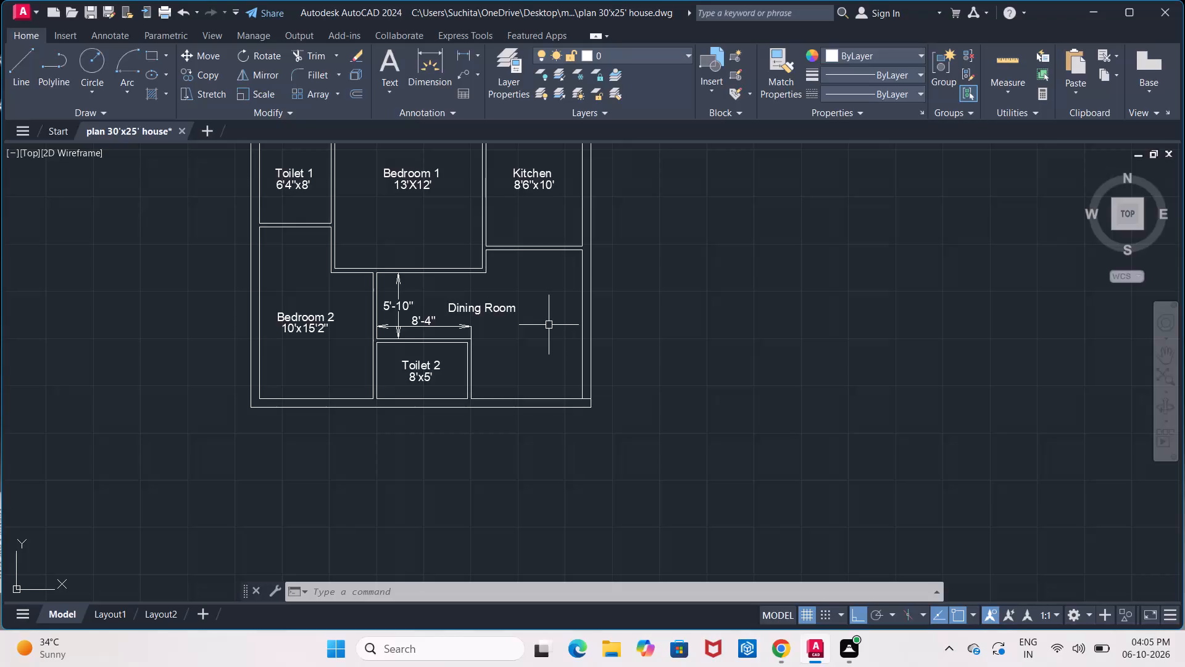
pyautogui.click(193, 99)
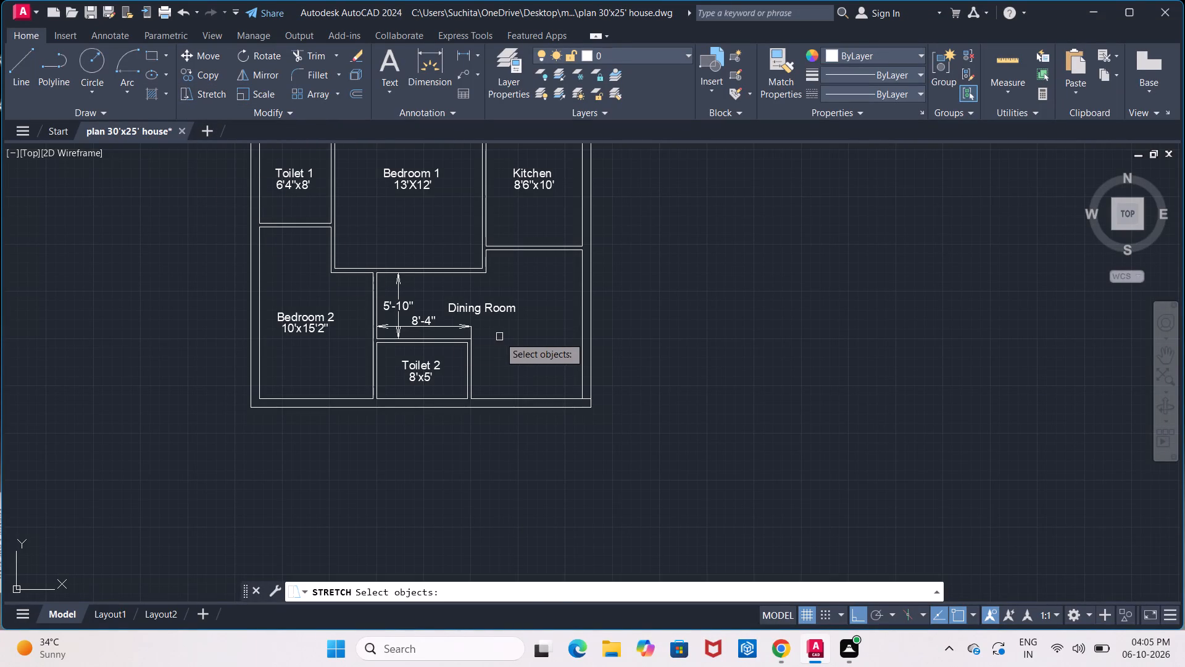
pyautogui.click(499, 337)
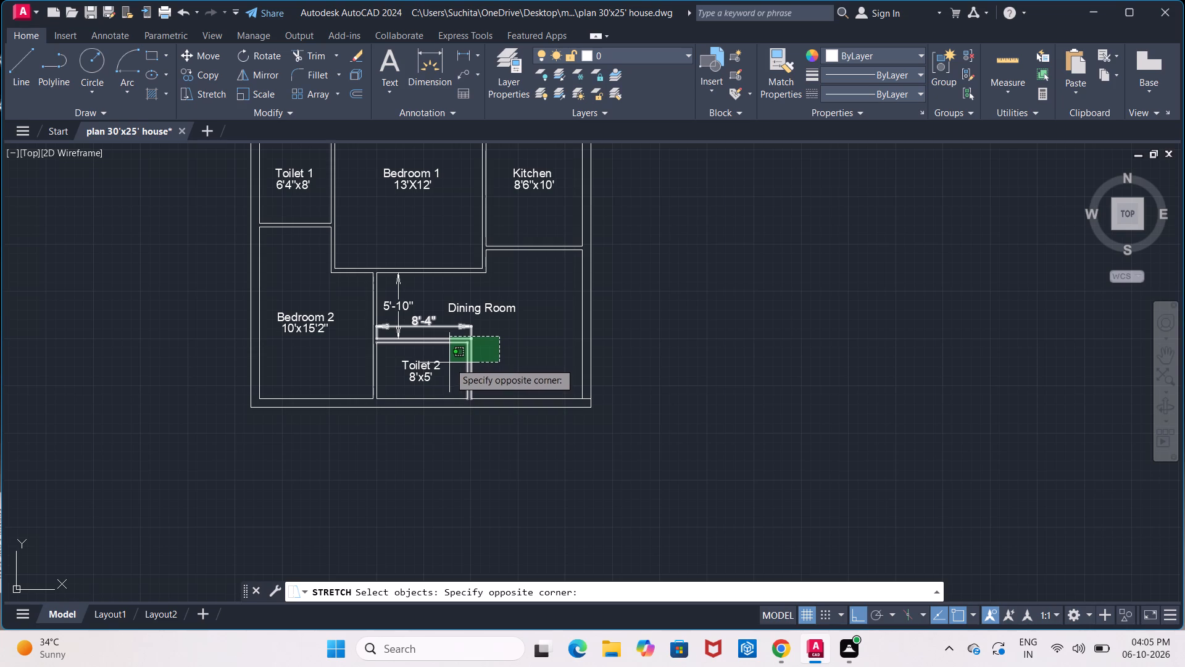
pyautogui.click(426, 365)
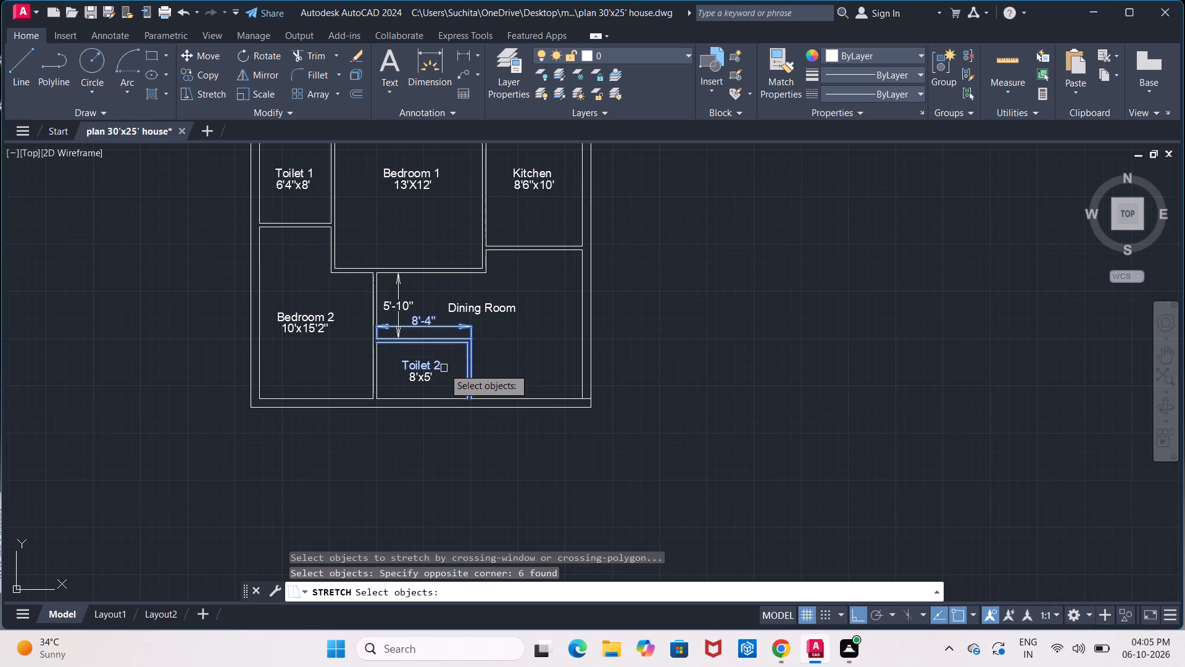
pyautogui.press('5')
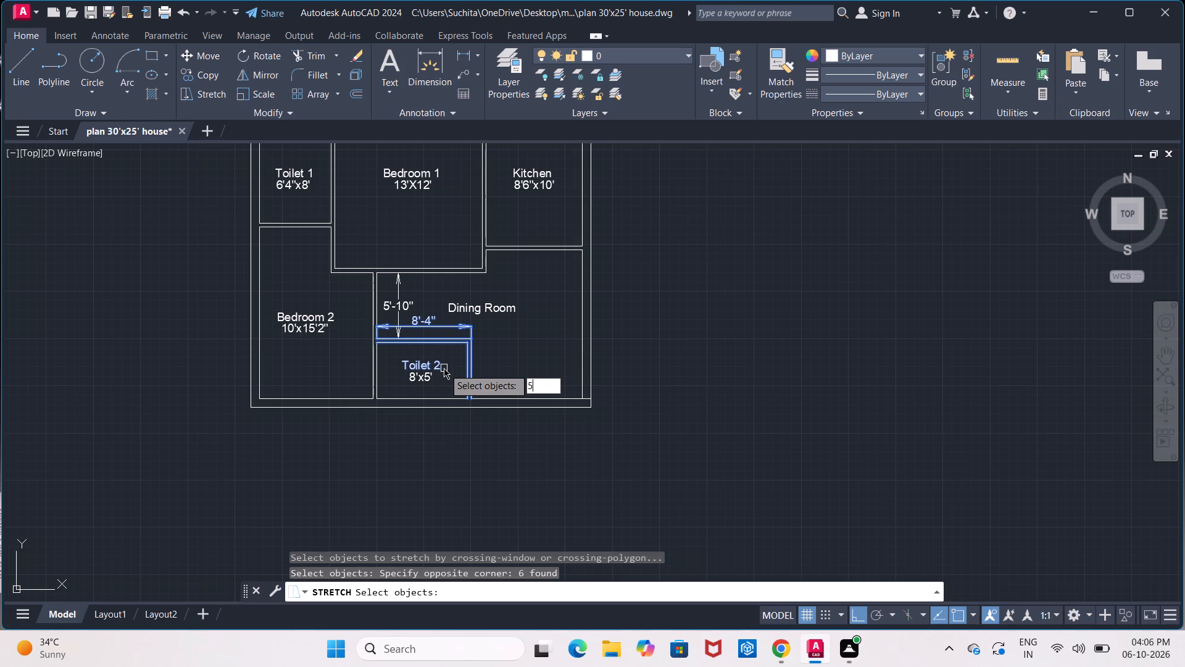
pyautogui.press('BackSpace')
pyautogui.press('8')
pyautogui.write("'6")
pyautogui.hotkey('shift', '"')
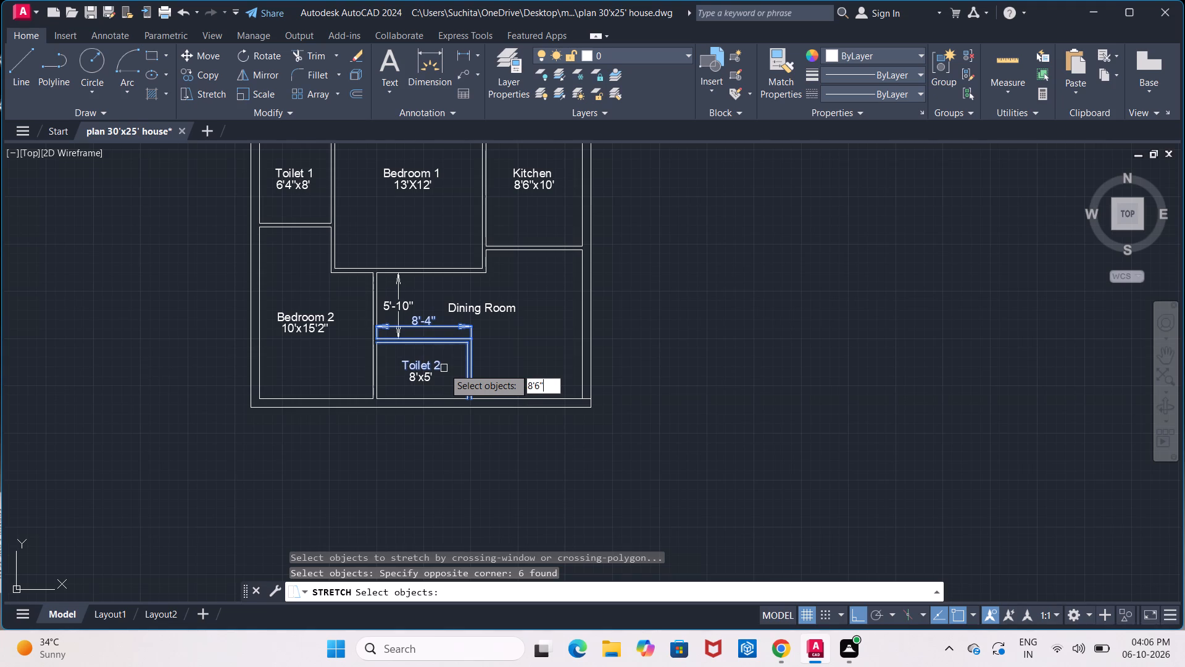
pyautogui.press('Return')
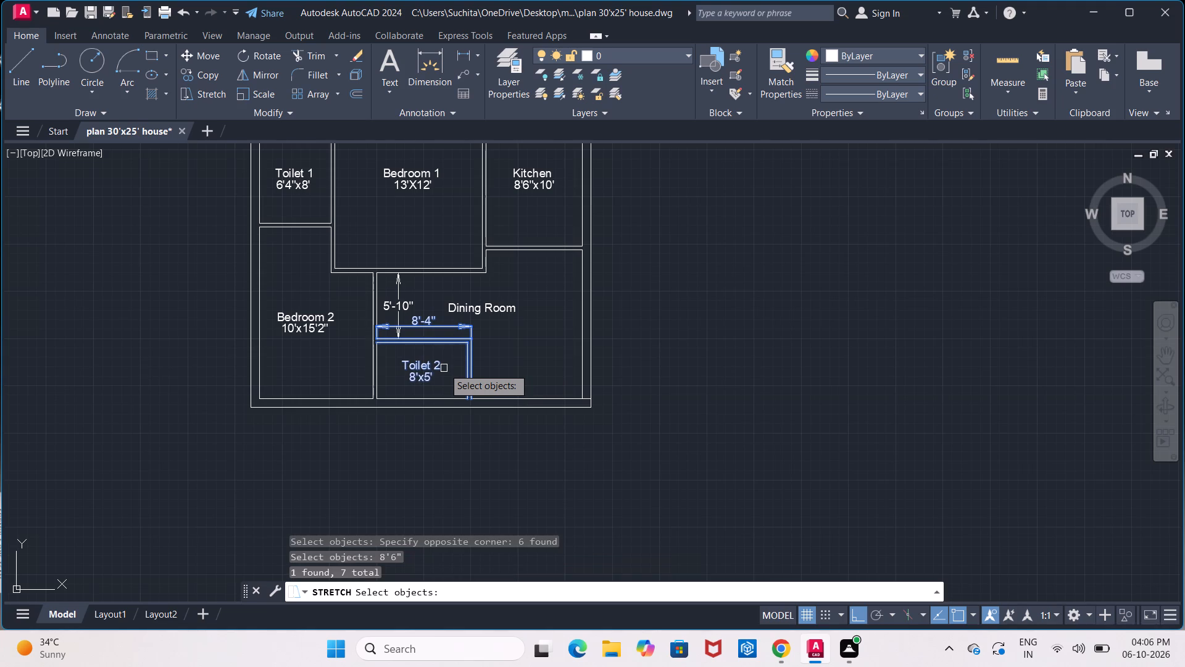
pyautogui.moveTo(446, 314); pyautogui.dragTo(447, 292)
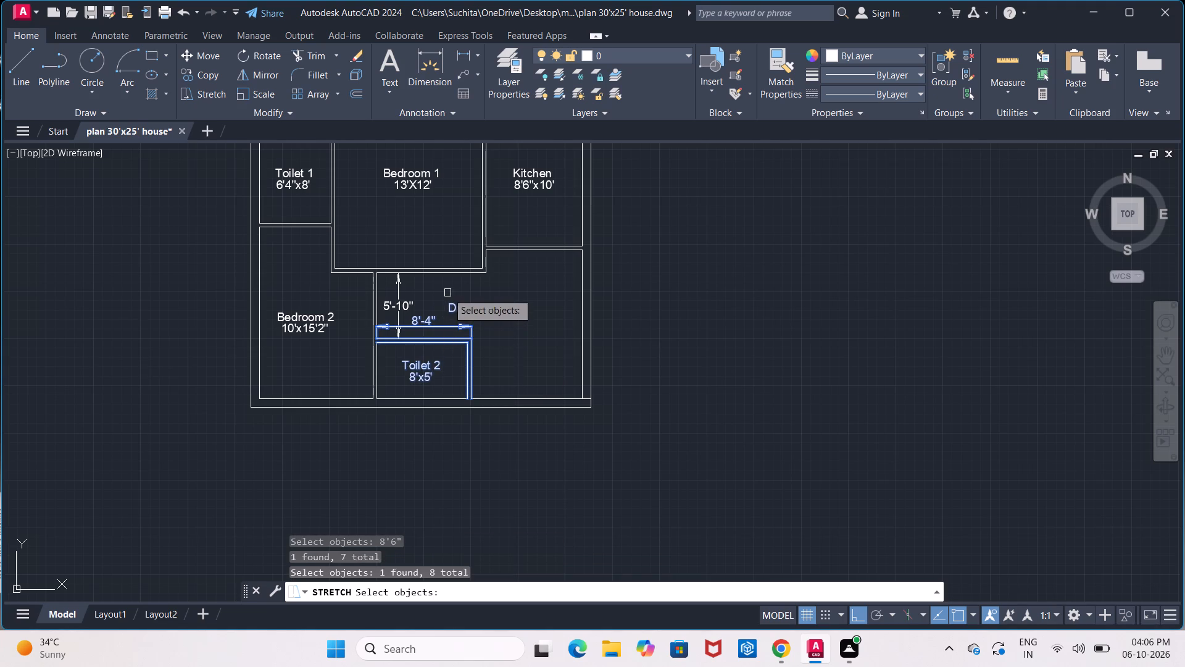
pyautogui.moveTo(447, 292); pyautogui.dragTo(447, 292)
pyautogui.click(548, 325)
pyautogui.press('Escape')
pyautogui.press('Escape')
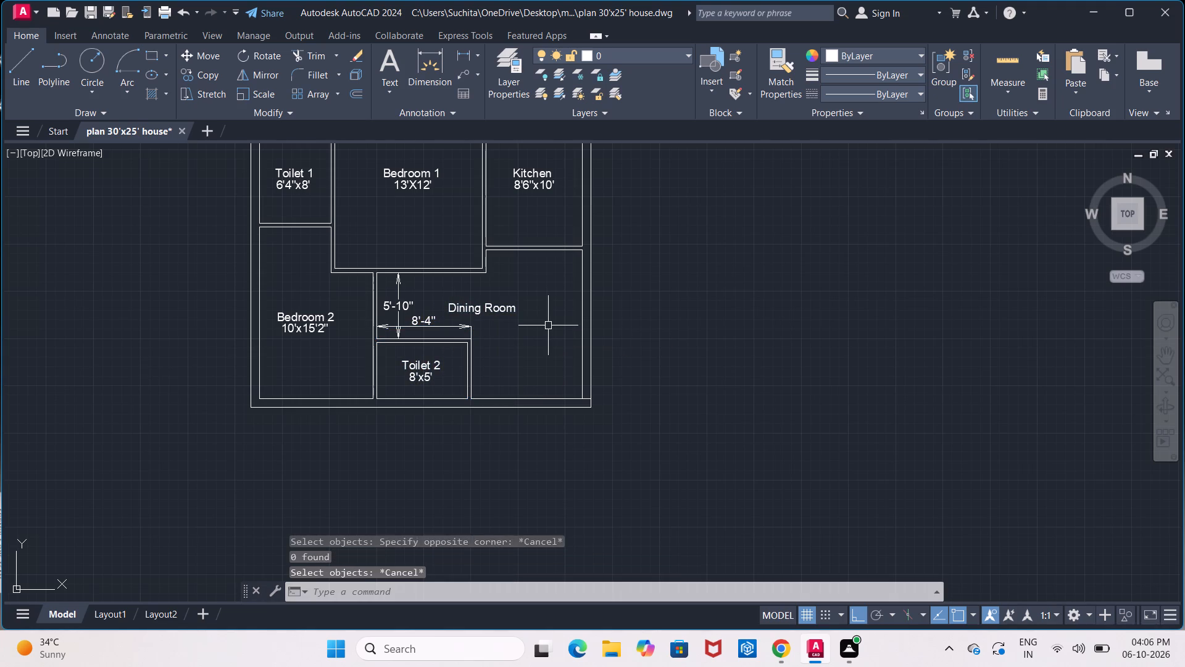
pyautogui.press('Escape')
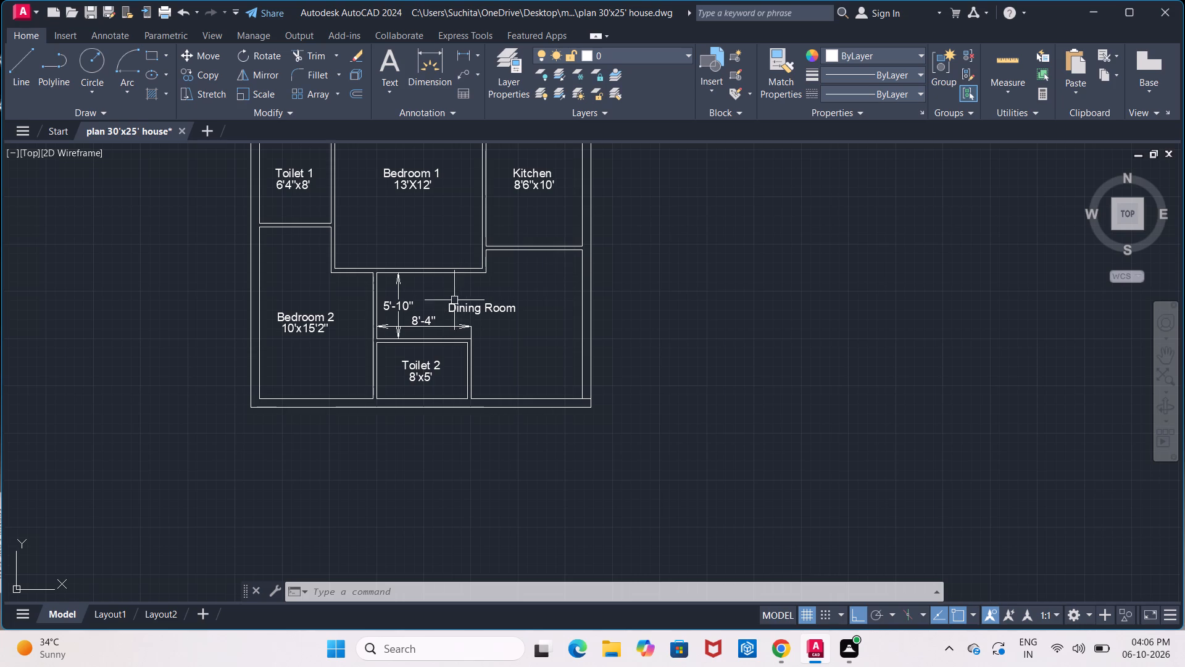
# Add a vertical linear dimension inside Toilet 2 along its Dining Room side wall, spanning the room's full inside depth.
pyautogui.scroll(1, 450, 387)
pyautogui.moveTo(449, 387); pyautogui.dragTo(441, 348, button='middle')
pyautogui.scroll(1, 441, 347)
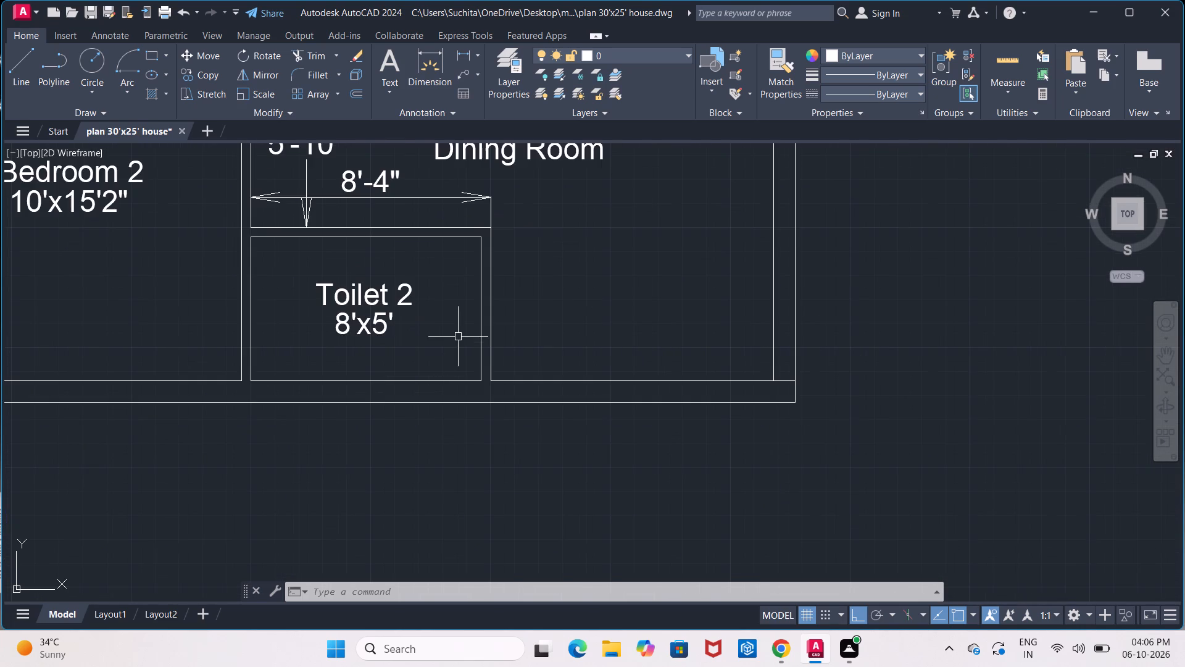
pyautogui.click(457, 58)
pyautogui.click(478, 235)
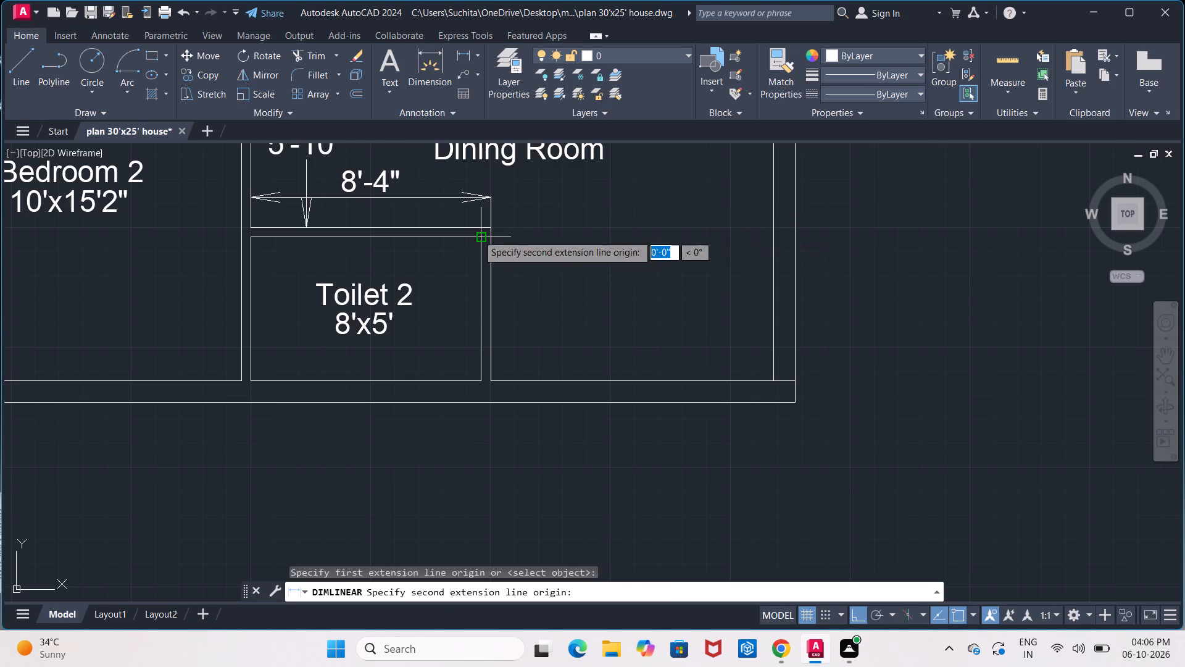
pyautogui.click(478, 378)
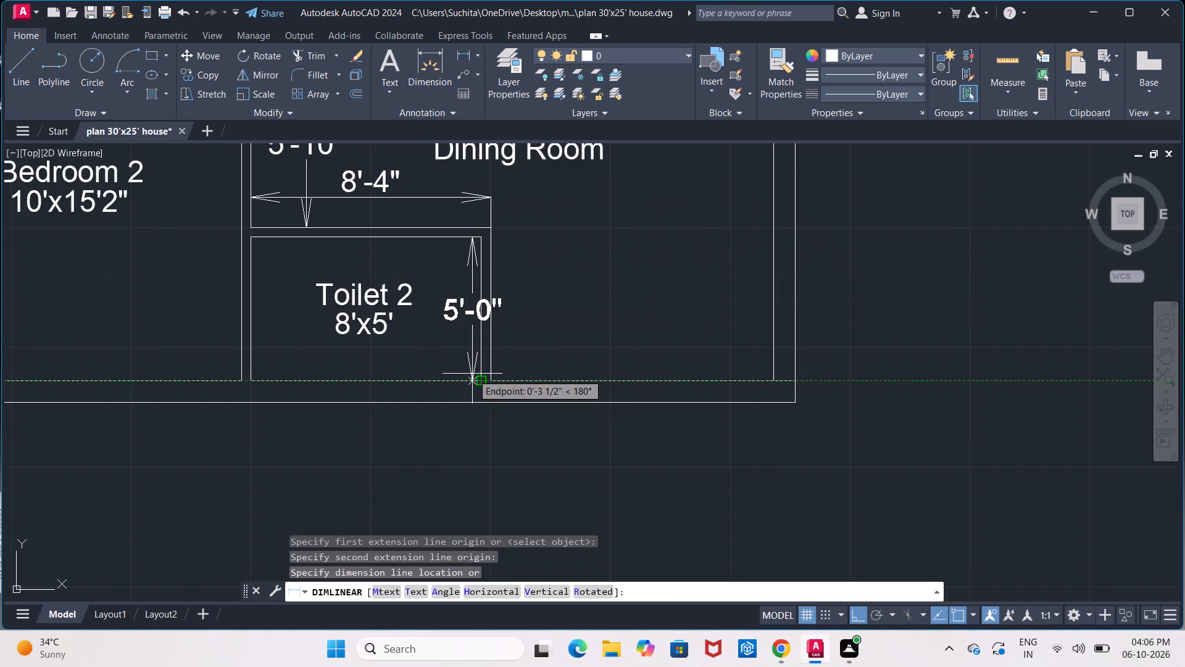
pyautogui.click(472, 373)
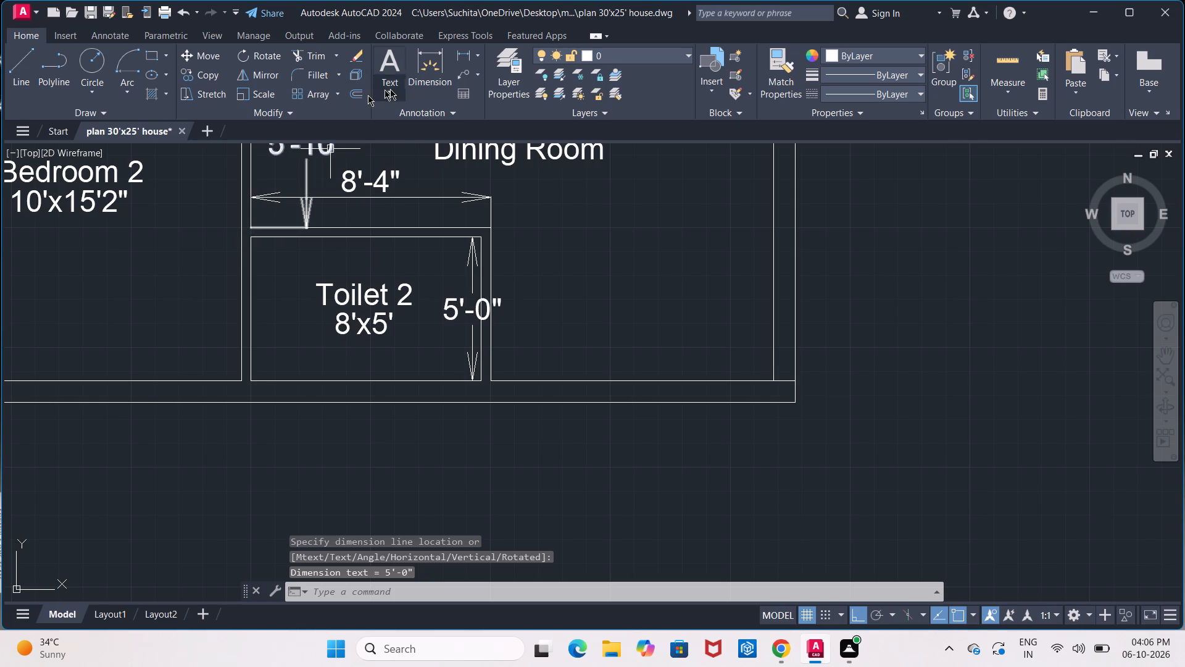
# Check Toilet 2's inside width along its upper wall with a linear dimension, without placing it.
pyautogui.click(460, 54)
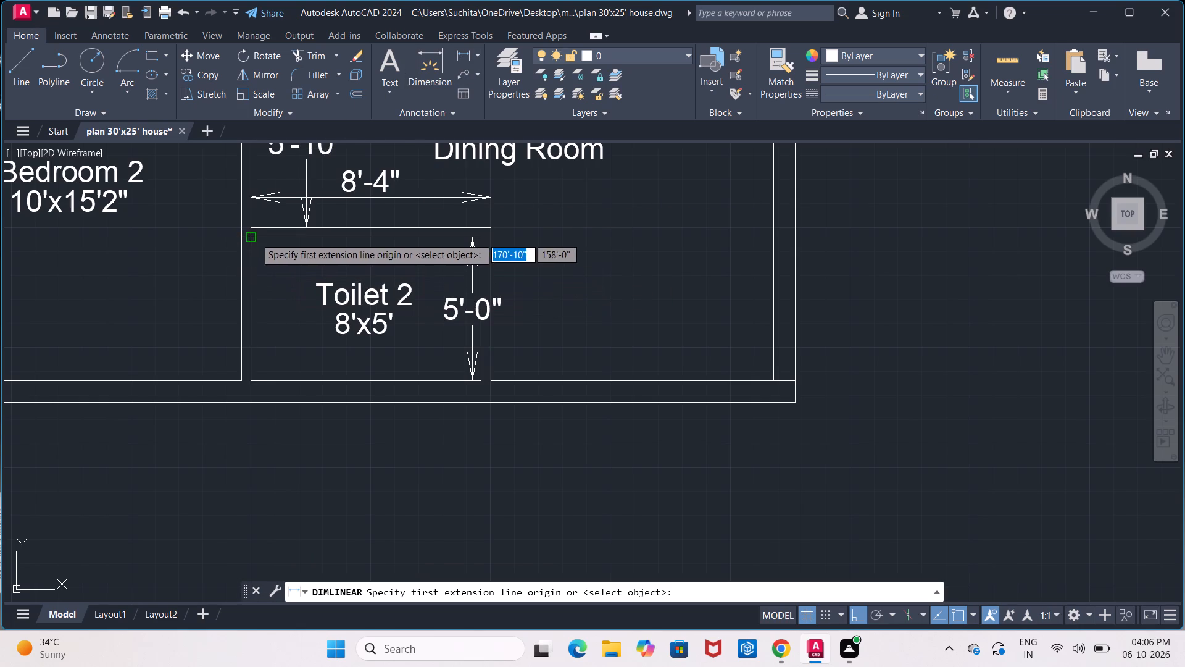
pyautogui.click(255, 237)
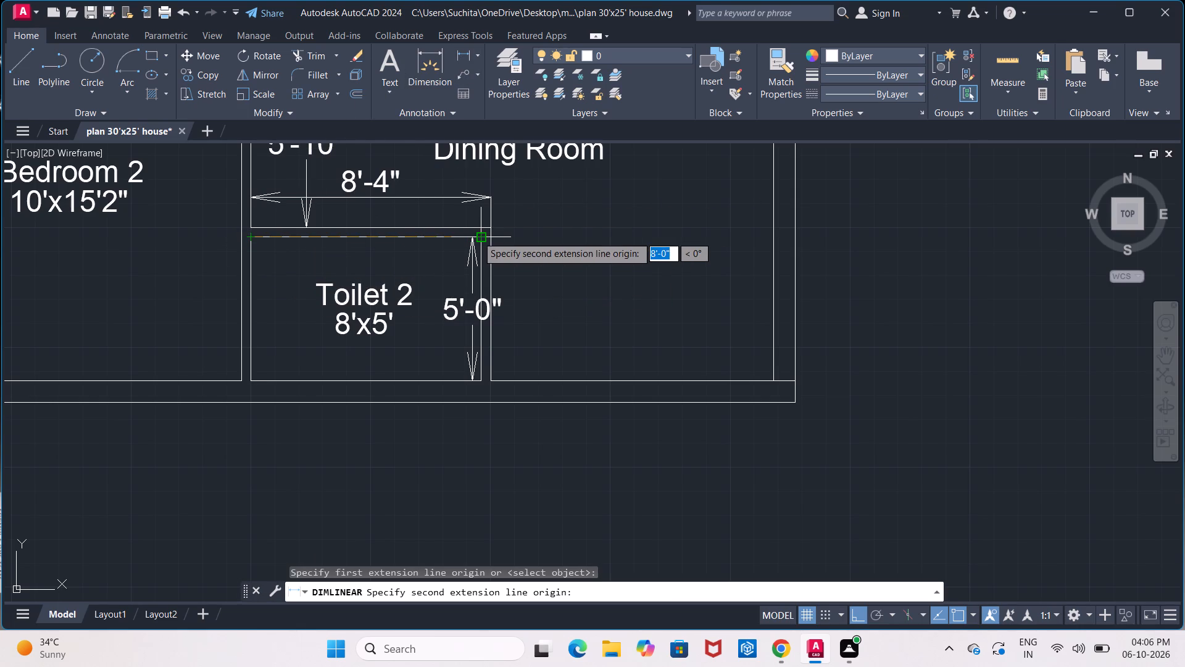
pyautogui.click(478, 237)
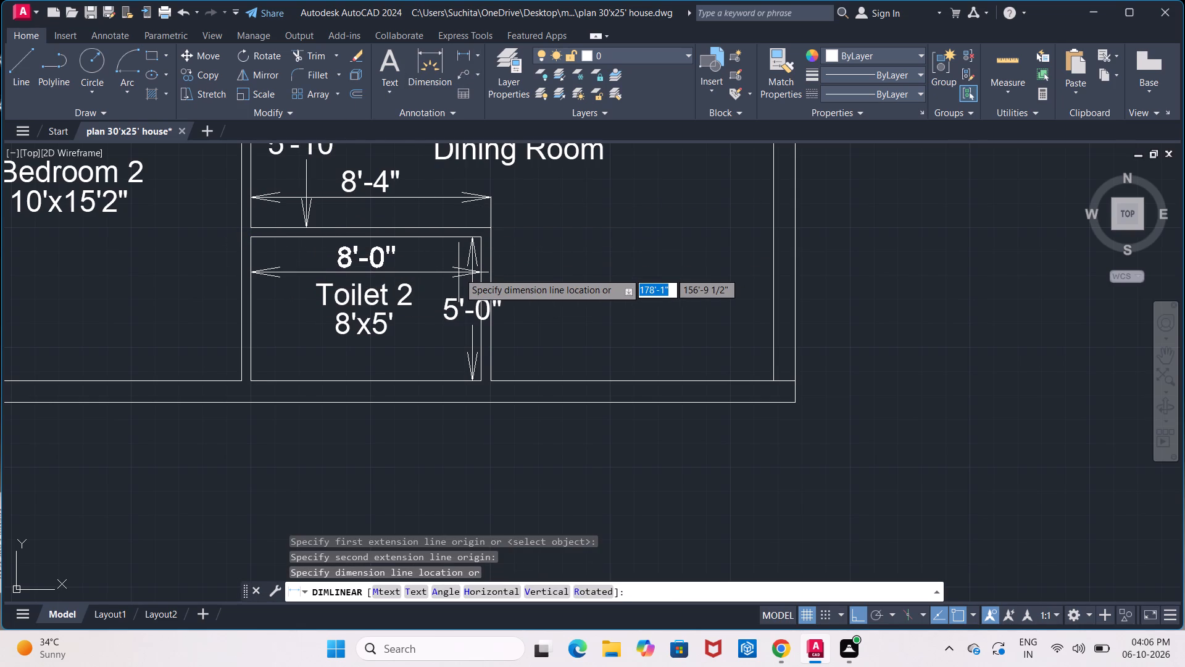
pyautogui.press('Escape')
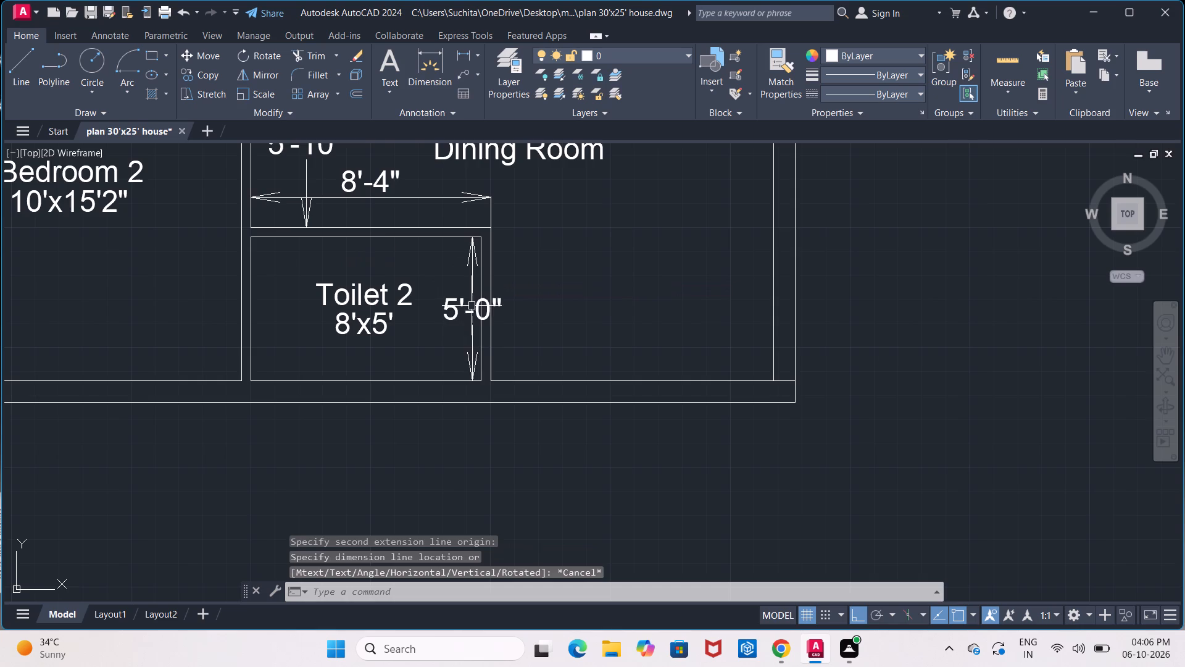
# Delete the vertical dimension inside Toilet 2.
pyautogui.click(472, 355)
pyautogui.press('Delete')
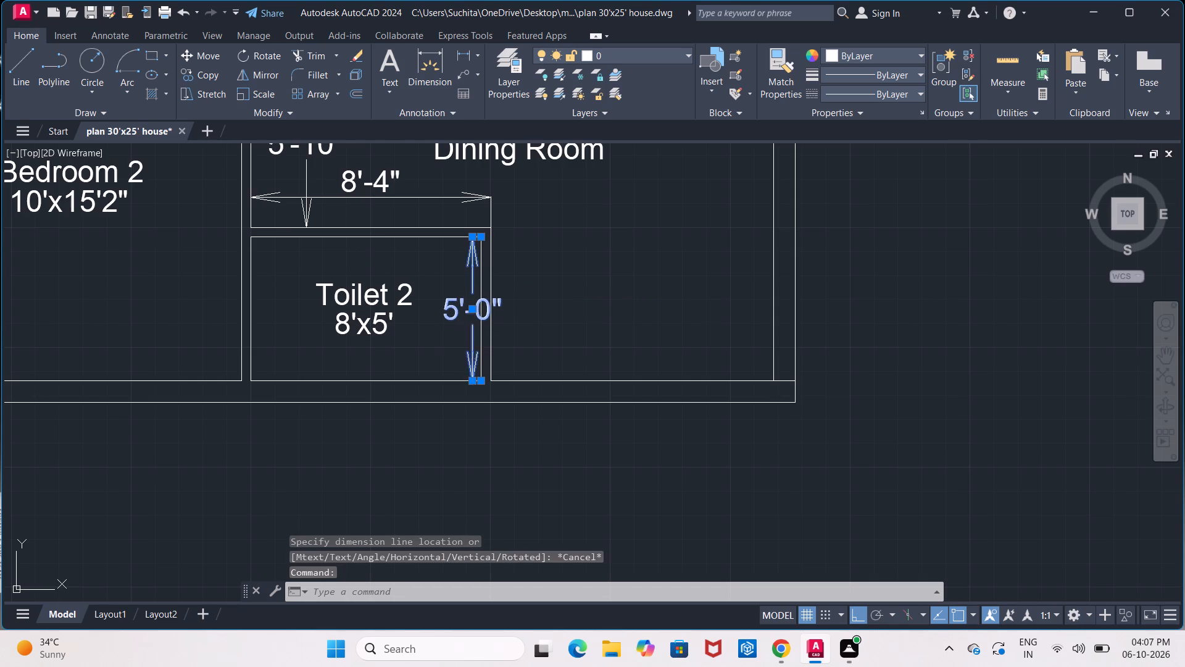
# Check Bedroom 1's inside depth along the Kitchen-side wall with a linear dimension, without placing it.
pyautogui.scroll(-2, 470, 347)
pyautogui.moveTo(522, 298); pyautogui.dragTo(451, 305, button='middle')
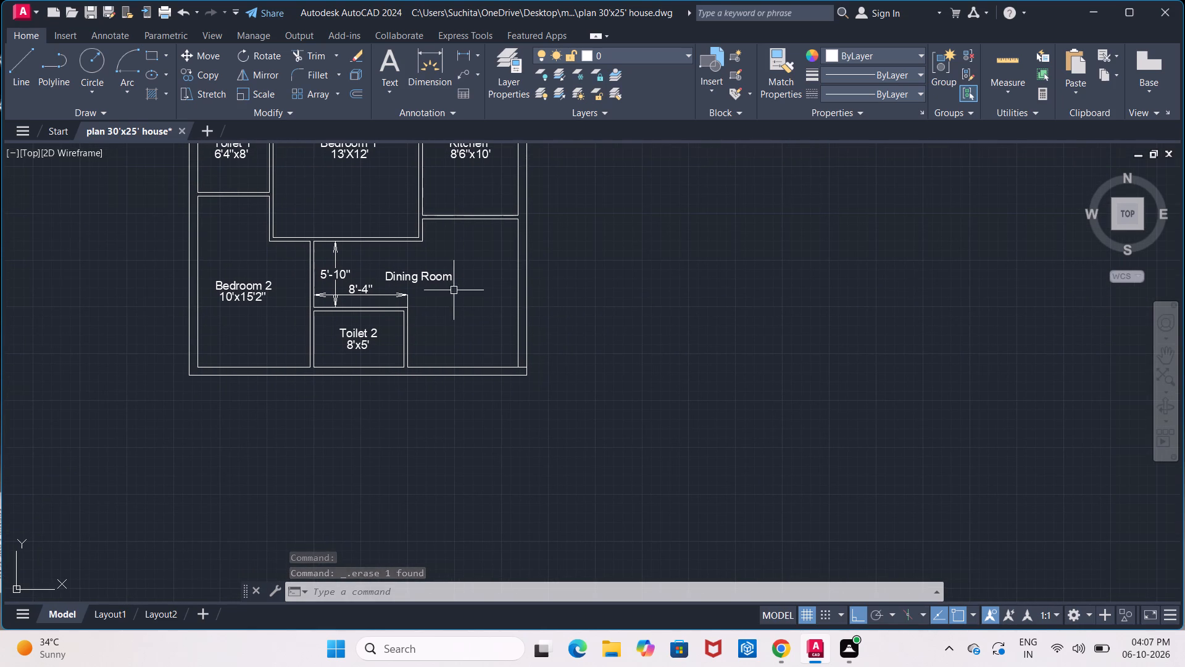
pyautogui.moveTo(383, 223); pyautogui.dragTo(383, 288, button='middle')
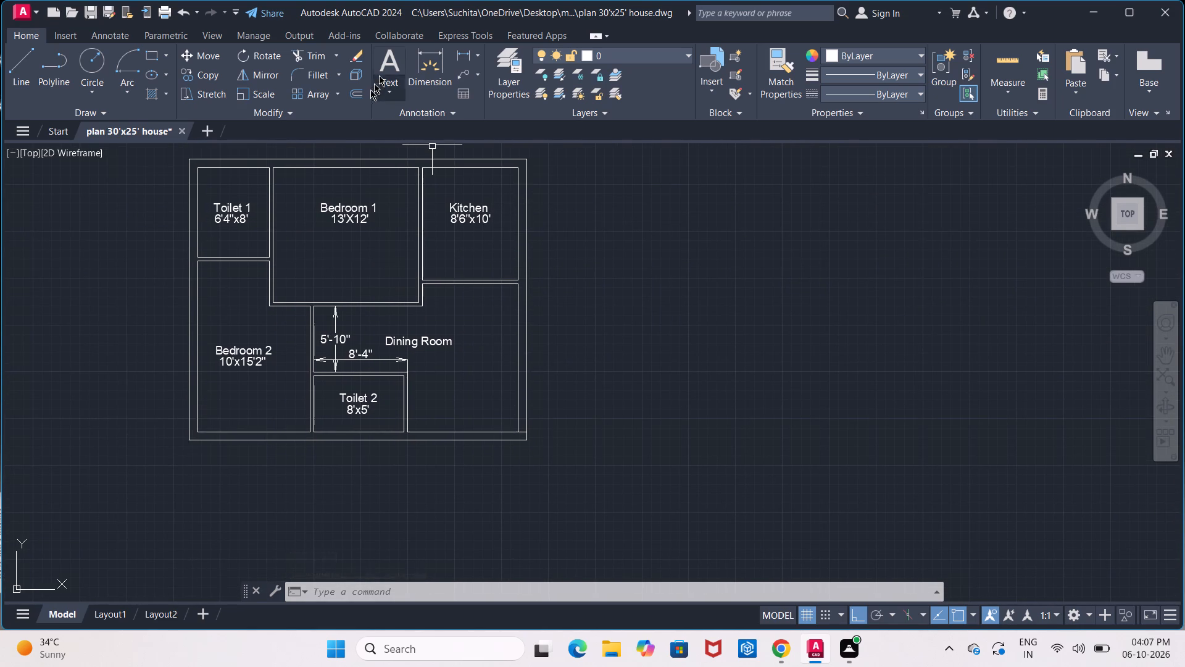
pyautogui.click(459, 52)
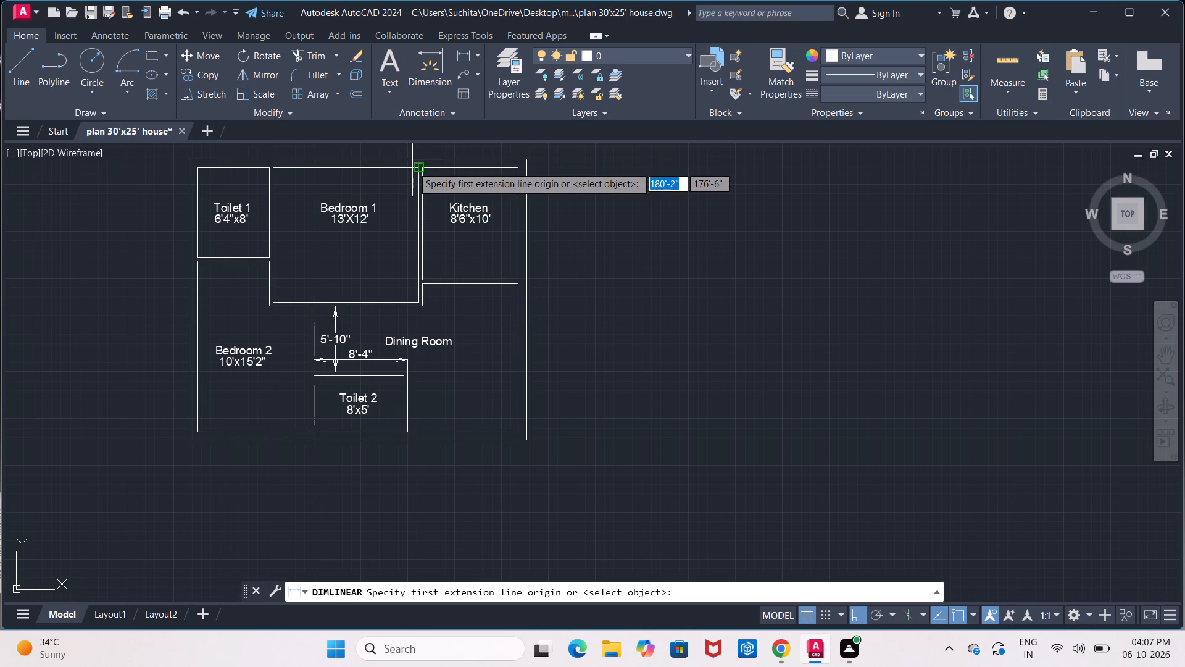
pyautogui.click(420, 169)
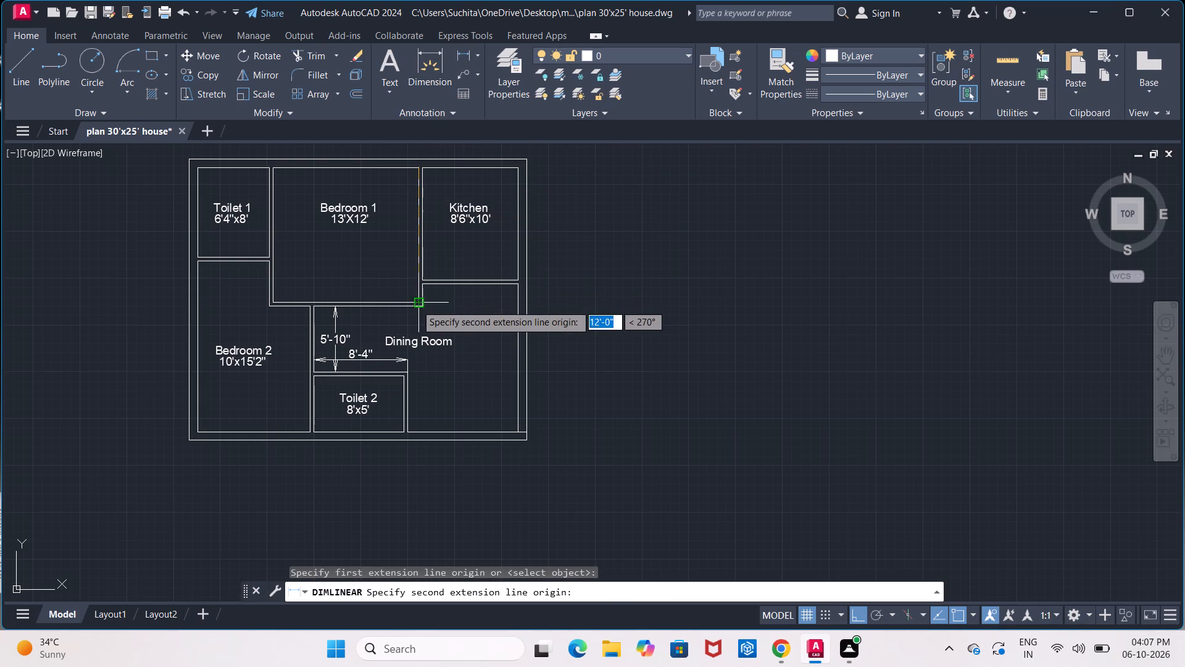
pyautogui.click(416, 304)
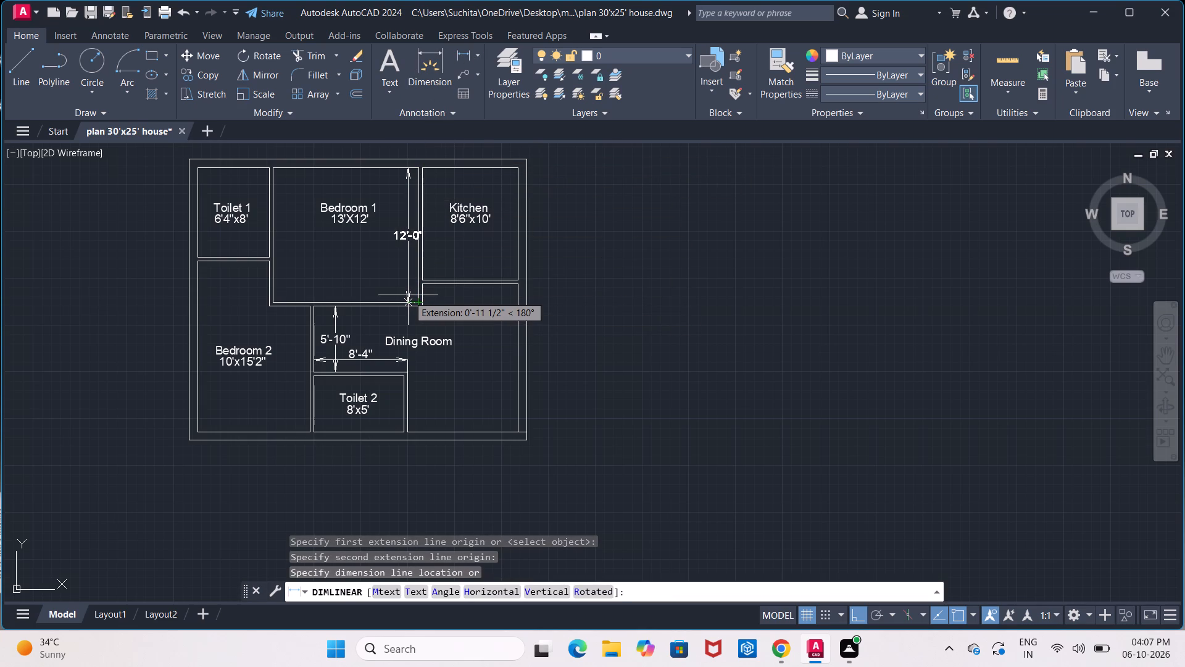
pyautogui.press('Escape')
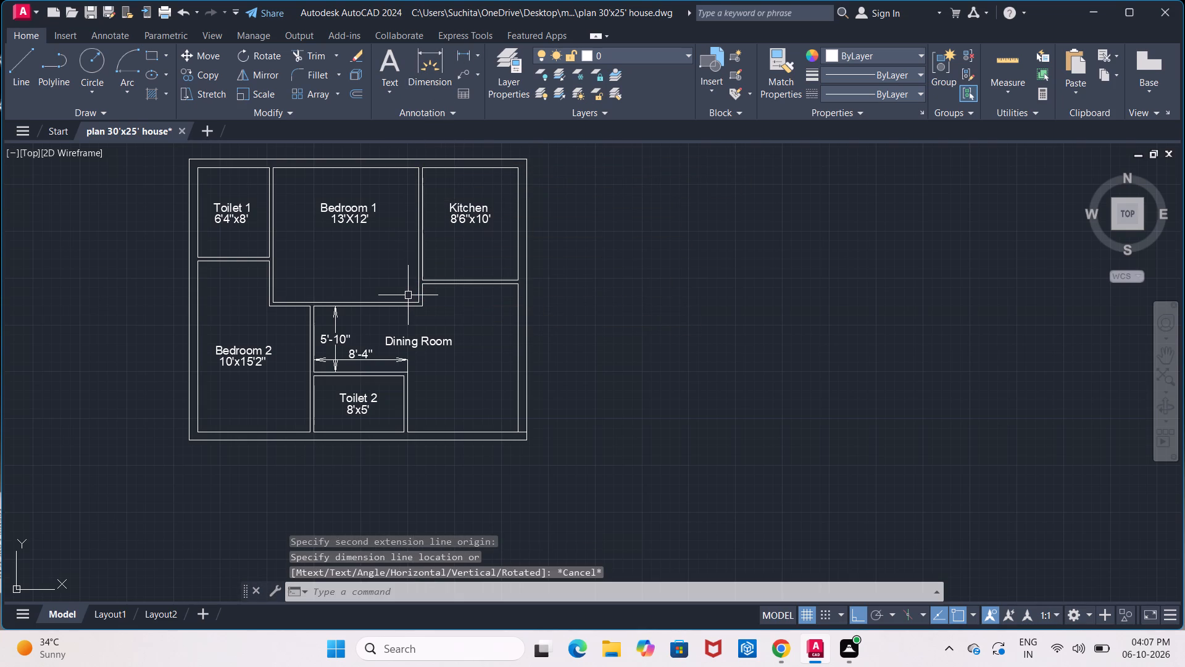
# Check Bedroom 1's inside width along its lower wall with a linear dimension, without placing it.
pyautogui.click(462, 57)
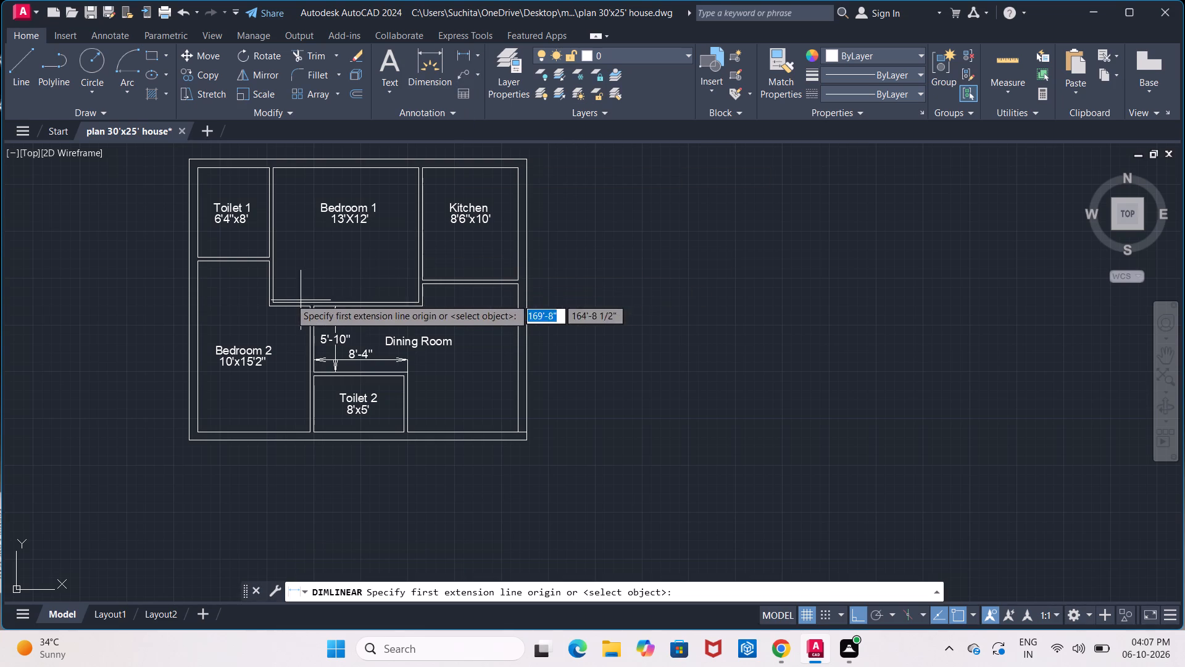
pyautogui.scroll(3, 274, 303)
pyautogui.click(264, 306)
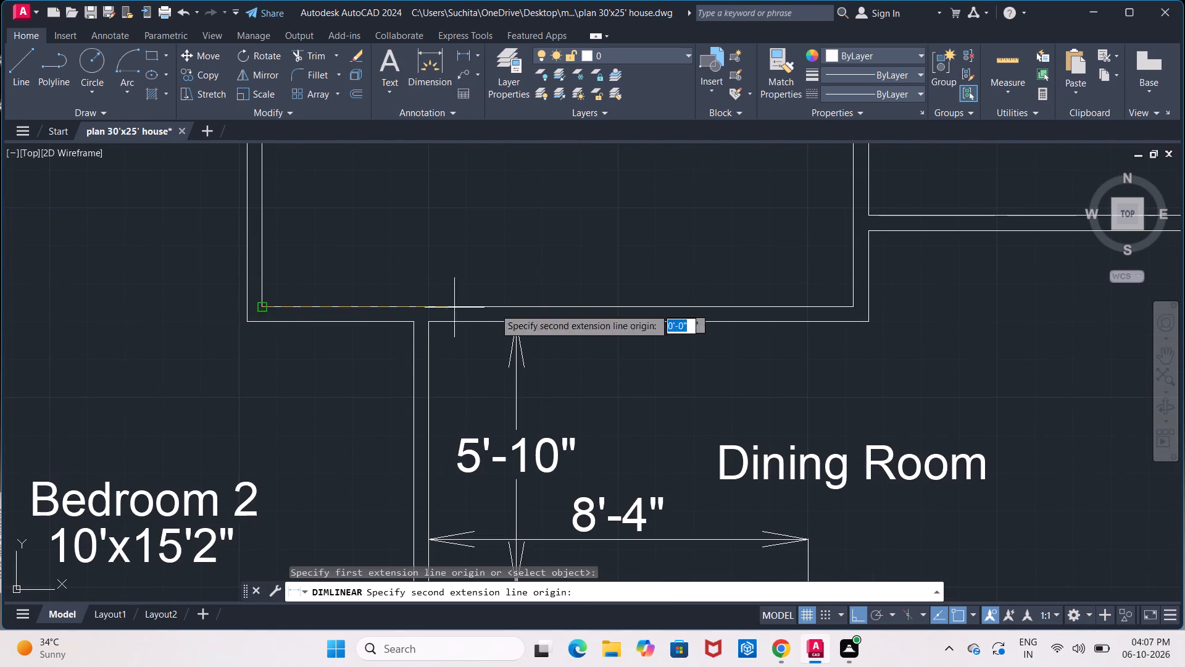
pyautogui.click(852, 309)
pyautogui.press('Escape')
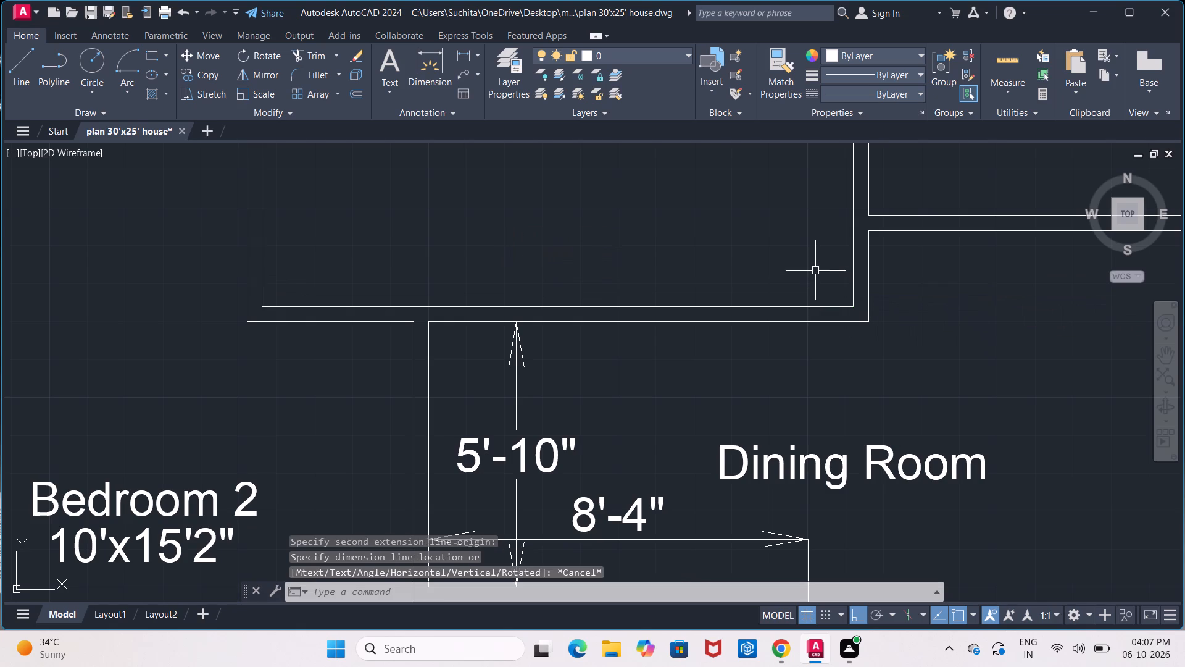
# Add a vertical linear dimension for the Dining Room's inside depth, from the Kitchen wall to the bottom outer wall.
pyautogui.scroll(-3, 815, 271)
pyautogui.moveTo(870, 338); pyautogui.dragTo(728, 344, button='middle')
pyautogui.scroll(-1, 731, 344)
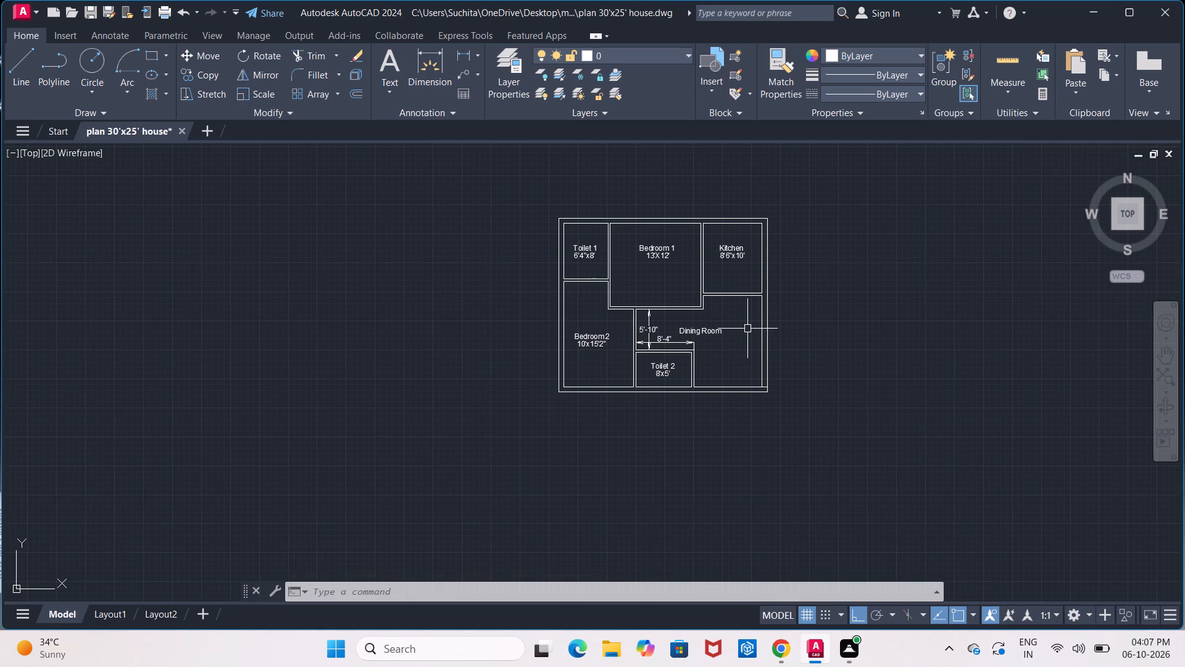
pyautogui.scroll(2, 717, 333)
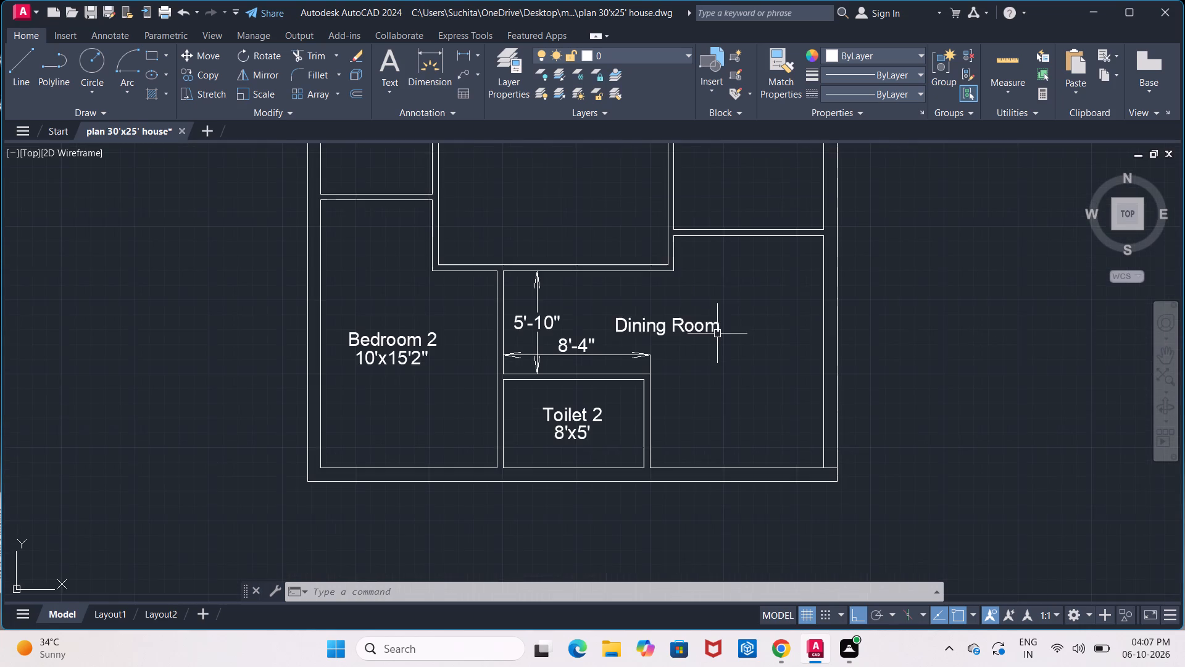
pyautogui.moveTo(719, 333); pyautogui.dragTo(610, 322, button='middle')
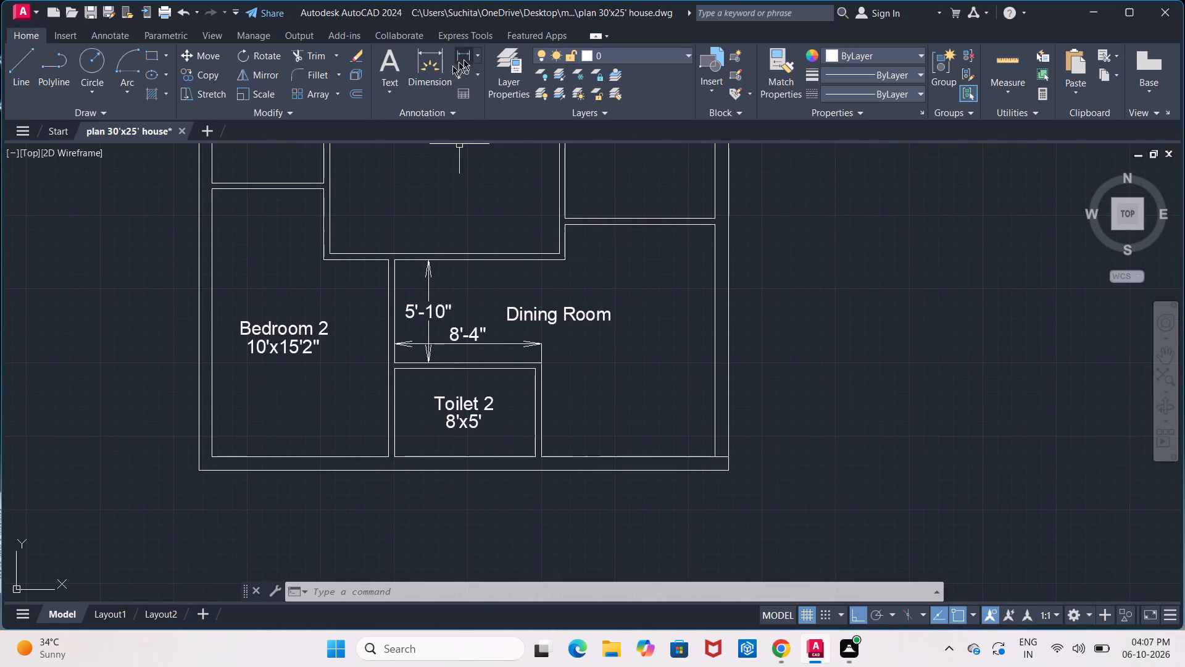
pyautogui.click(470, 54)
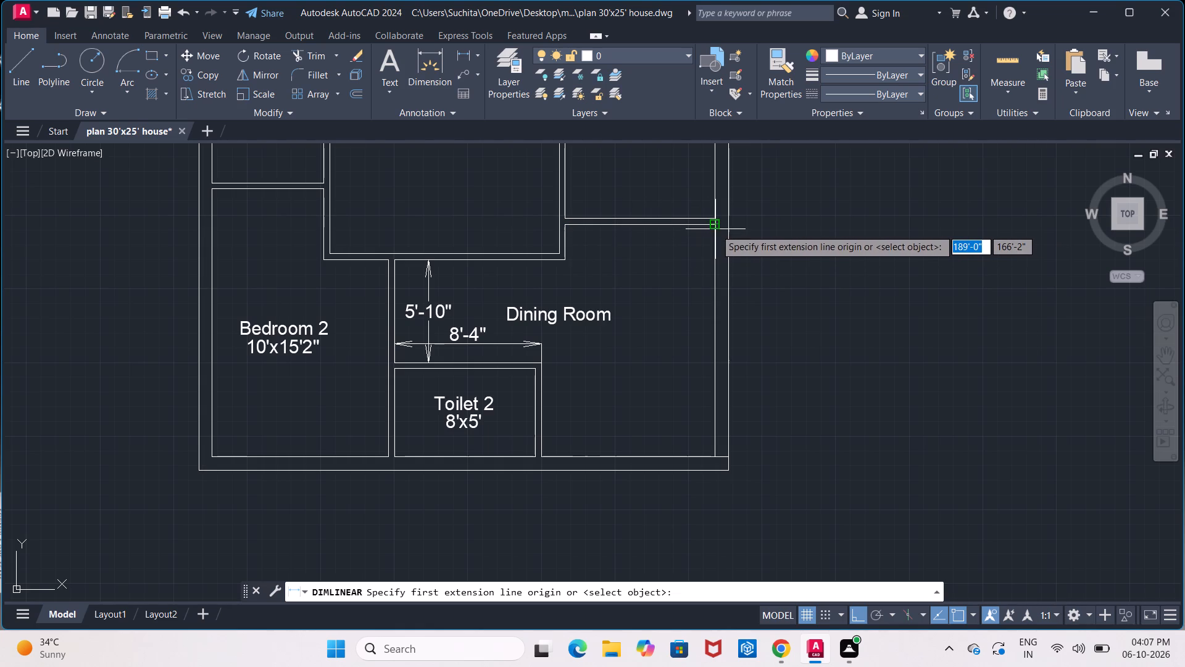
pyautogui.scroll(1, 715, 229)
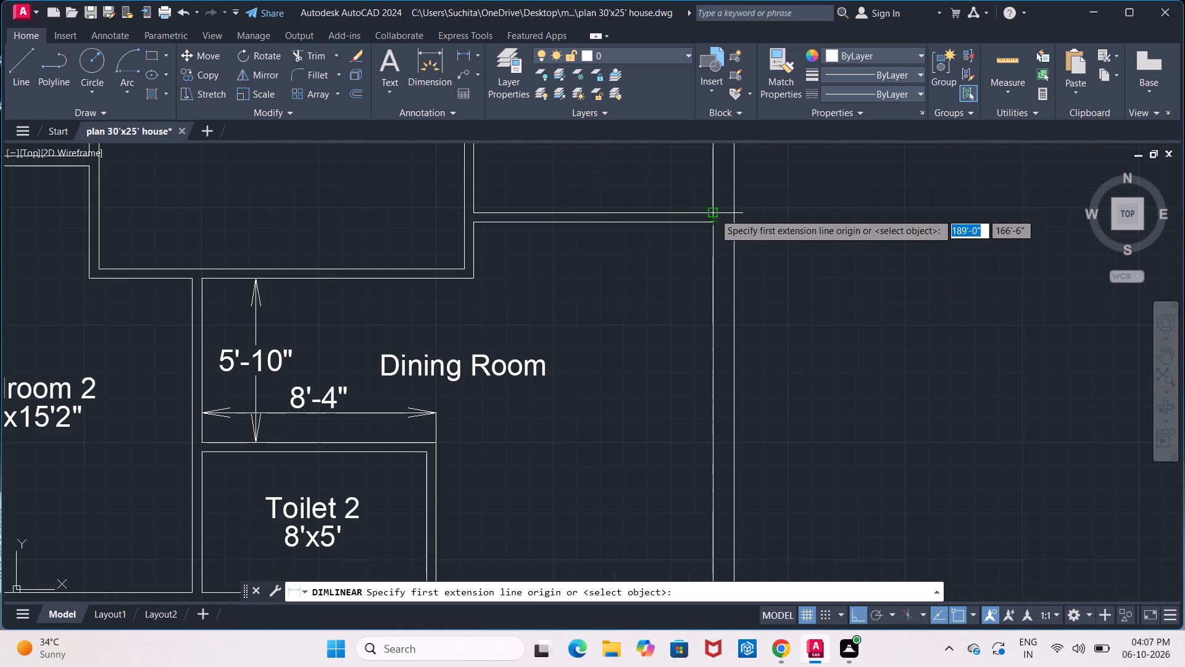
pyautogui.click(712, 222)
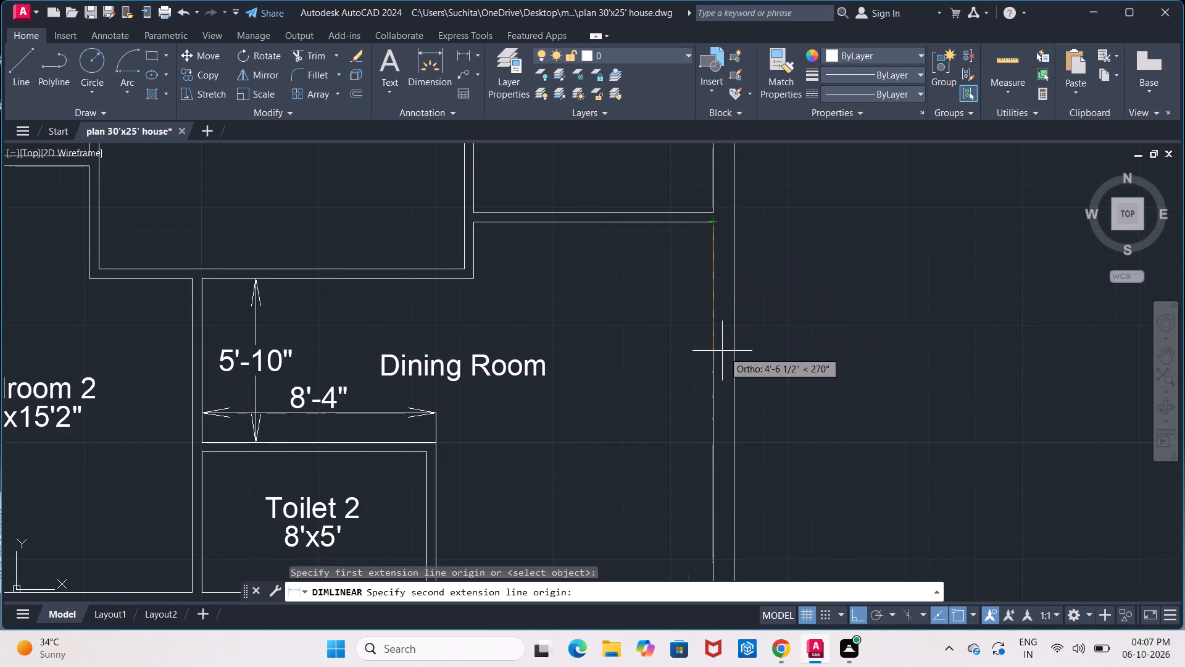
pyautogui.moveTo(722, 350); pyautogui.dragTo(691, 207, button='middle')
pyautogui.scroll(-1, 718, 338)
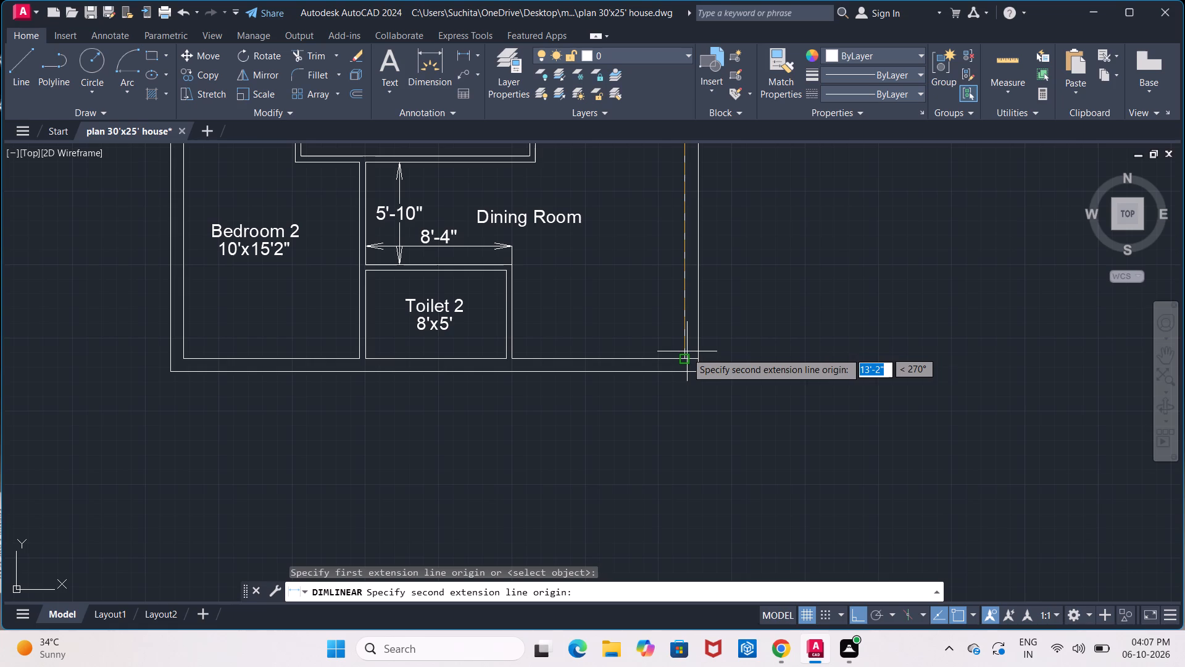
pyautogui.click(686, 354)
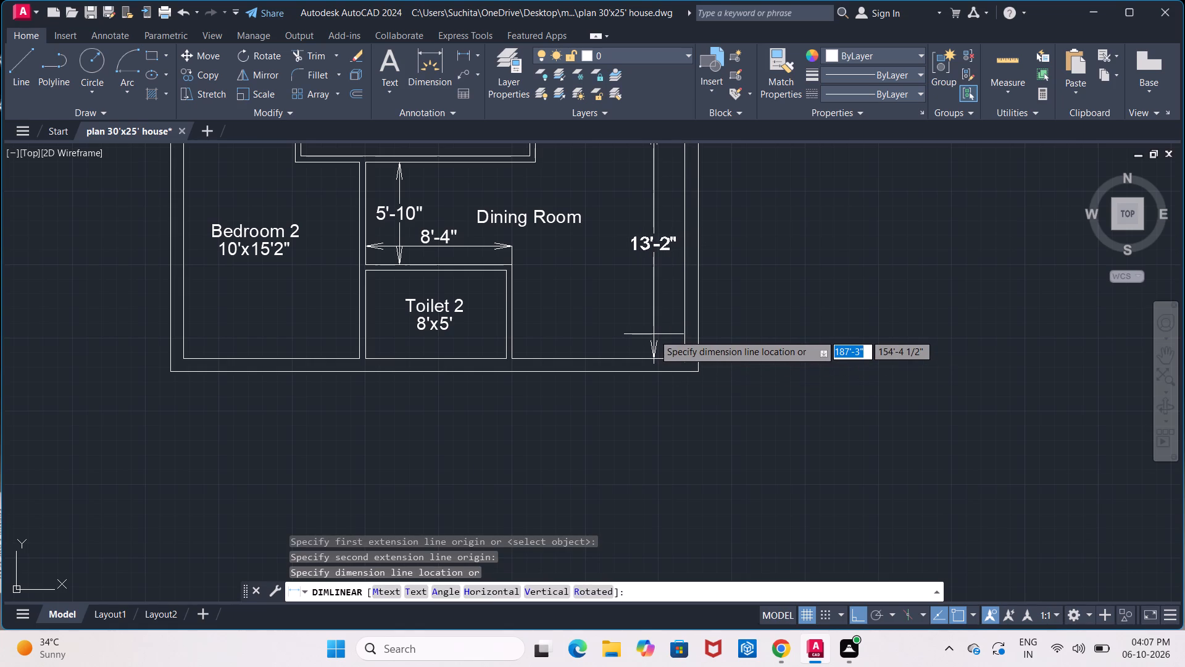
pyautogui.click(597, 325)
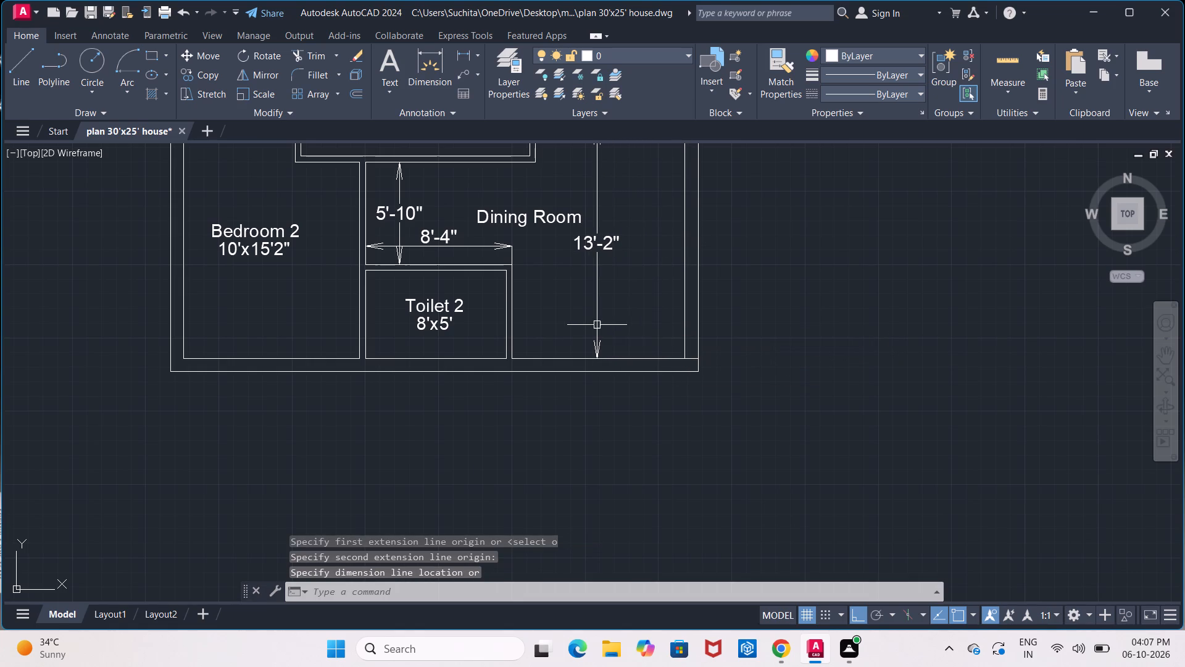
# Add a horizontal linear dimension across the Dining Room's lower part, from Toilet 2's wall to the outer side wall.
pyautogui.click(460, 60)
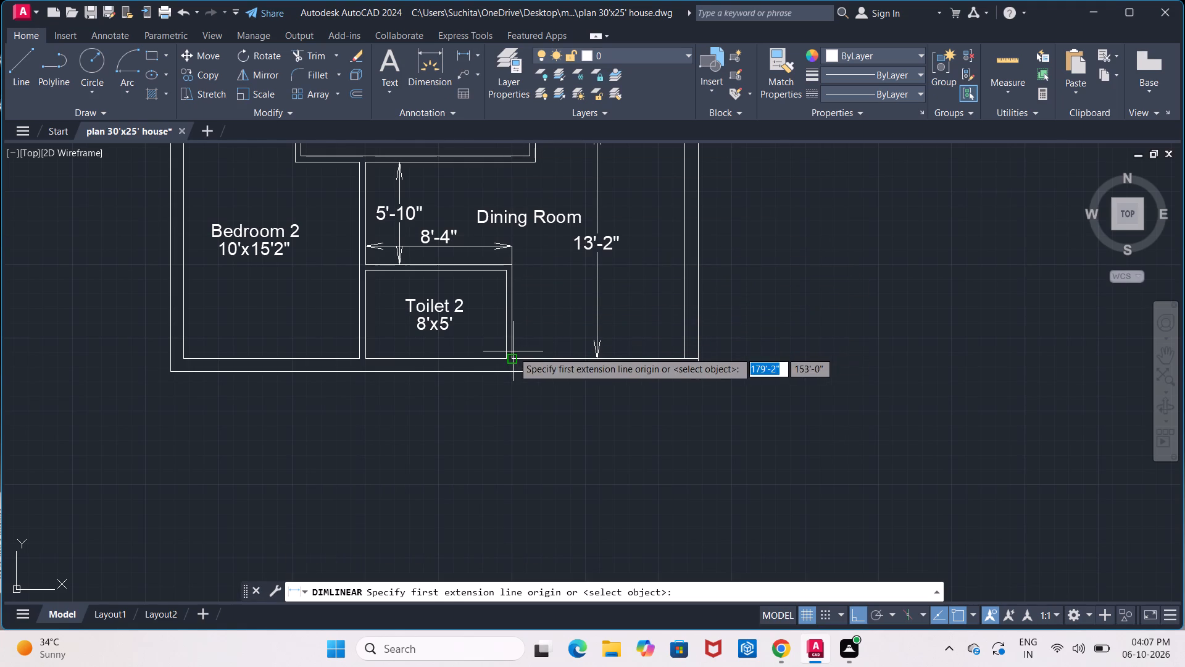
pyautogui.click(515, 354)
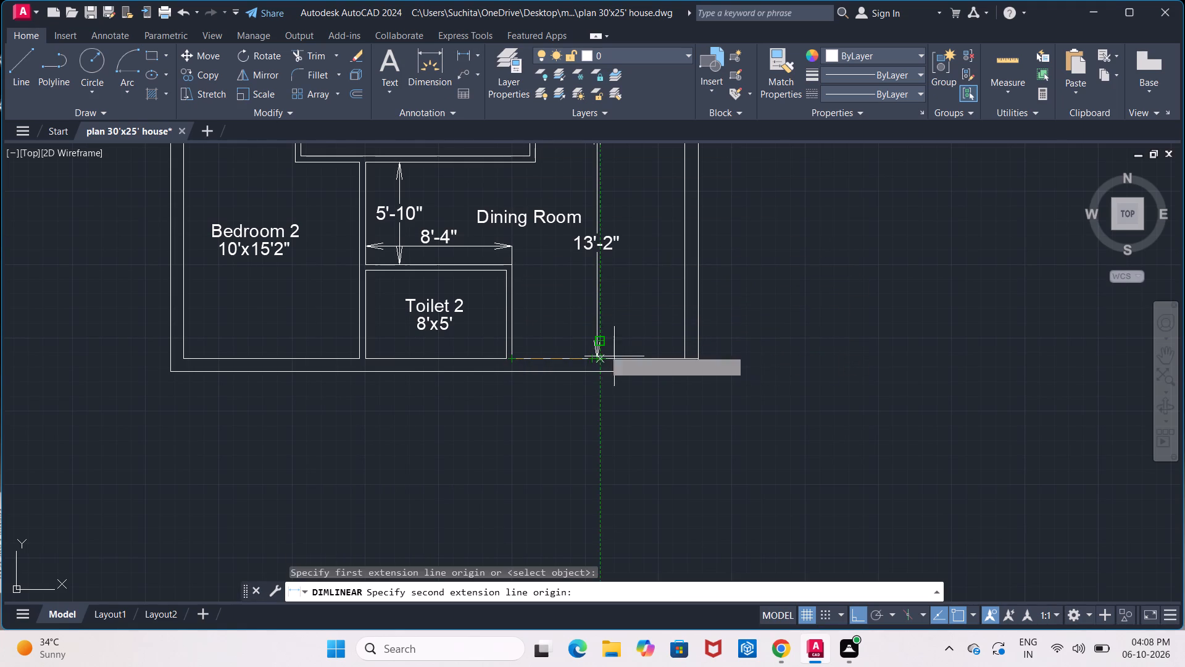
pyautogui.click(685, 358)
pyautogui.click(669, 308)
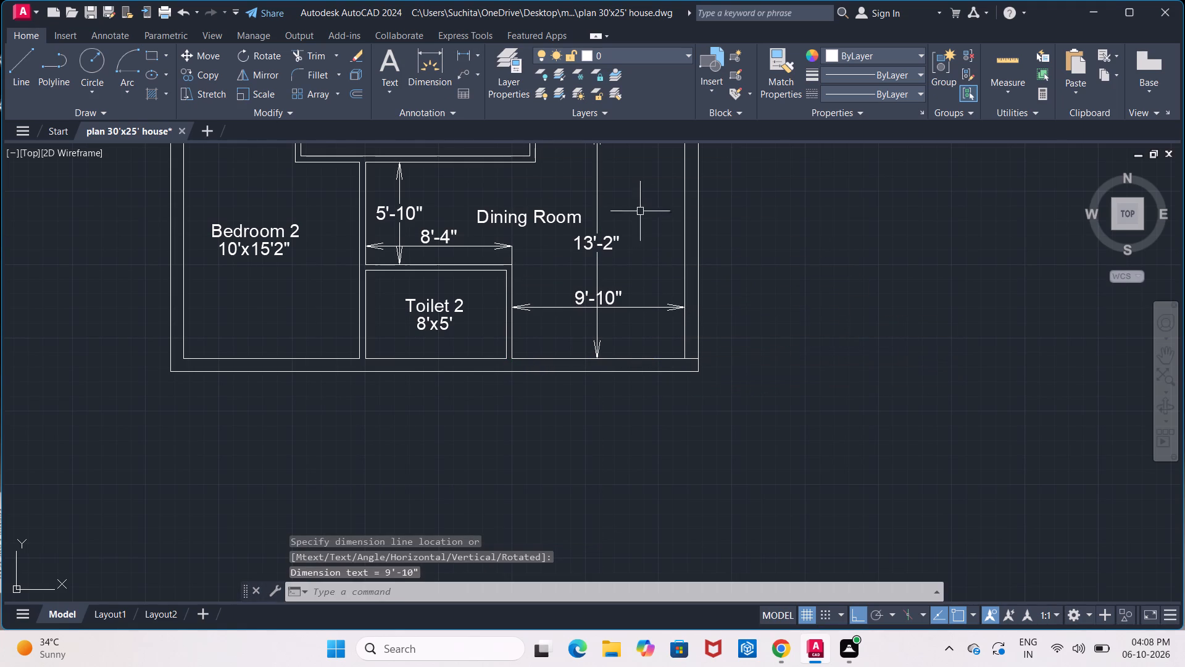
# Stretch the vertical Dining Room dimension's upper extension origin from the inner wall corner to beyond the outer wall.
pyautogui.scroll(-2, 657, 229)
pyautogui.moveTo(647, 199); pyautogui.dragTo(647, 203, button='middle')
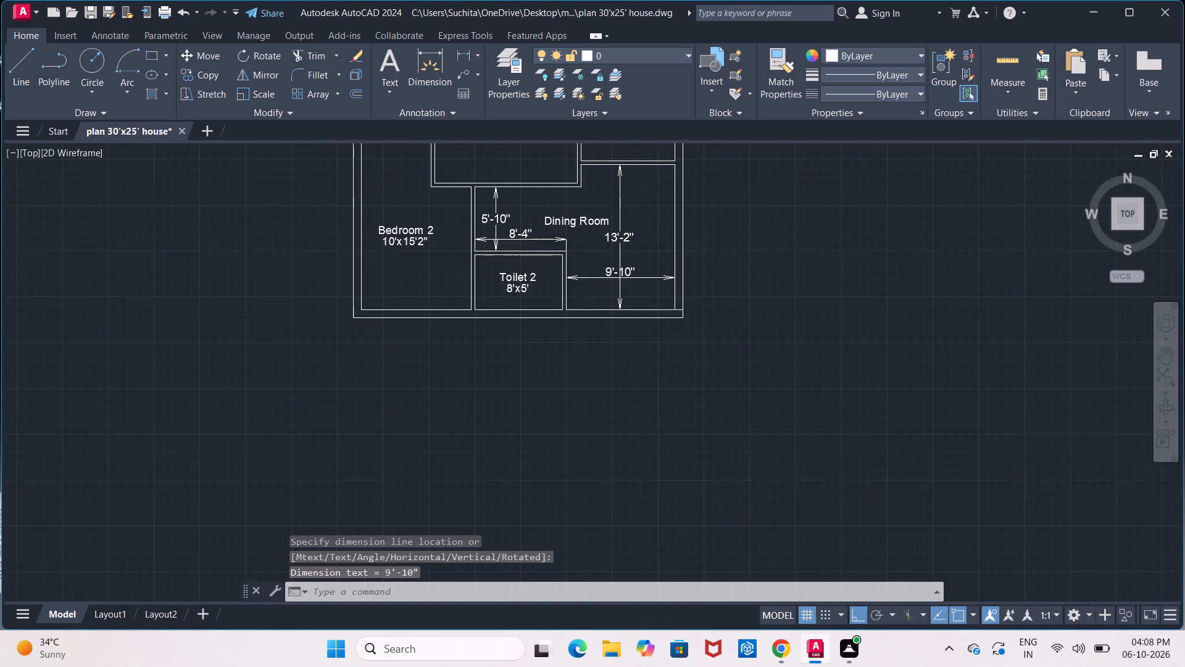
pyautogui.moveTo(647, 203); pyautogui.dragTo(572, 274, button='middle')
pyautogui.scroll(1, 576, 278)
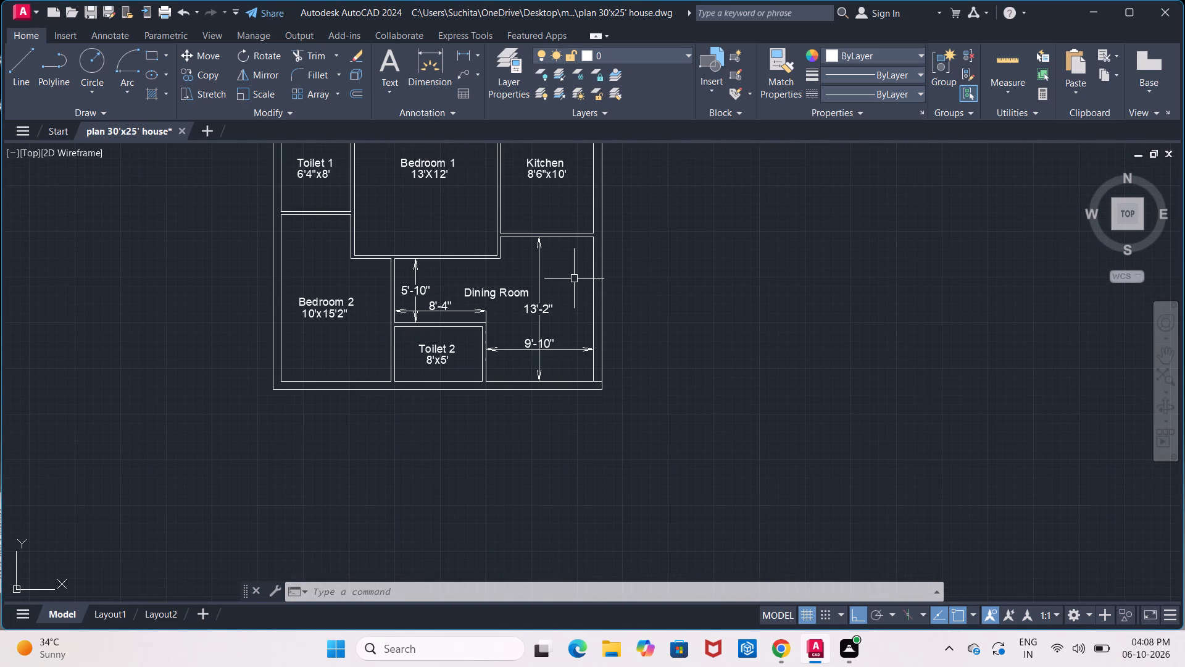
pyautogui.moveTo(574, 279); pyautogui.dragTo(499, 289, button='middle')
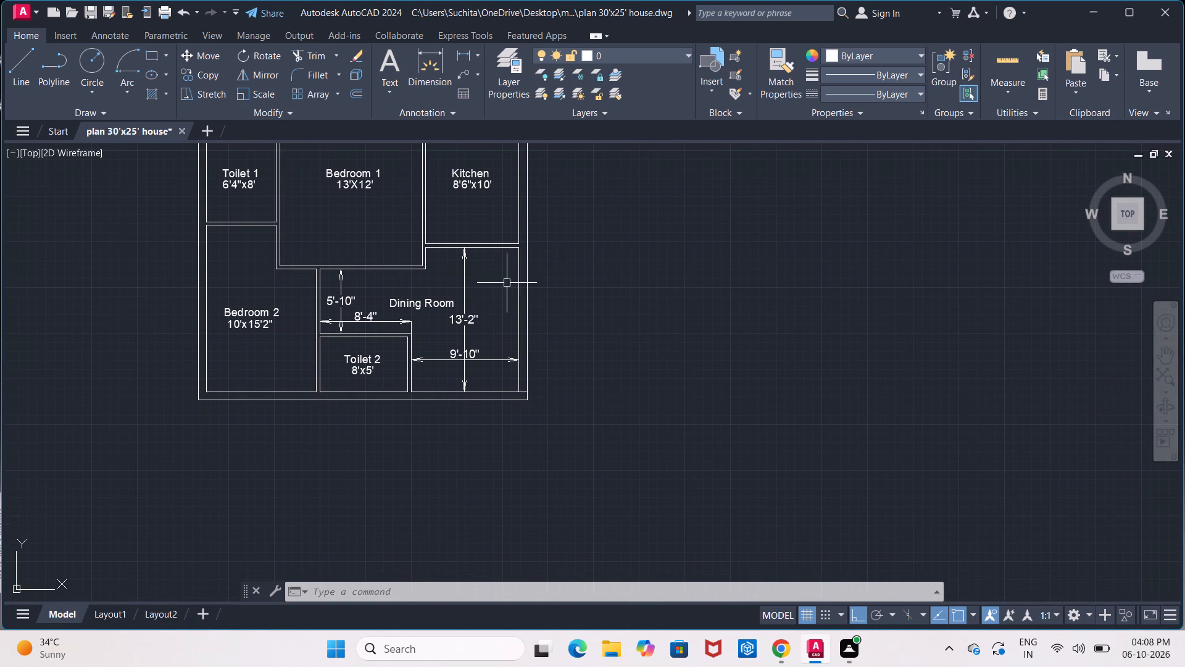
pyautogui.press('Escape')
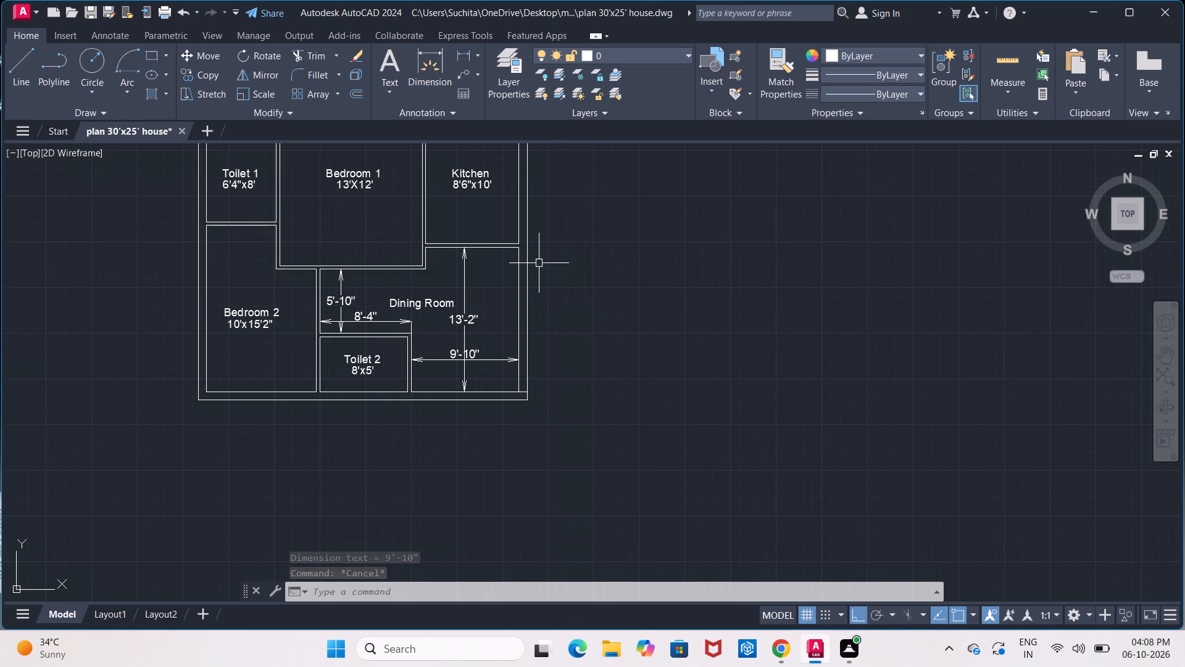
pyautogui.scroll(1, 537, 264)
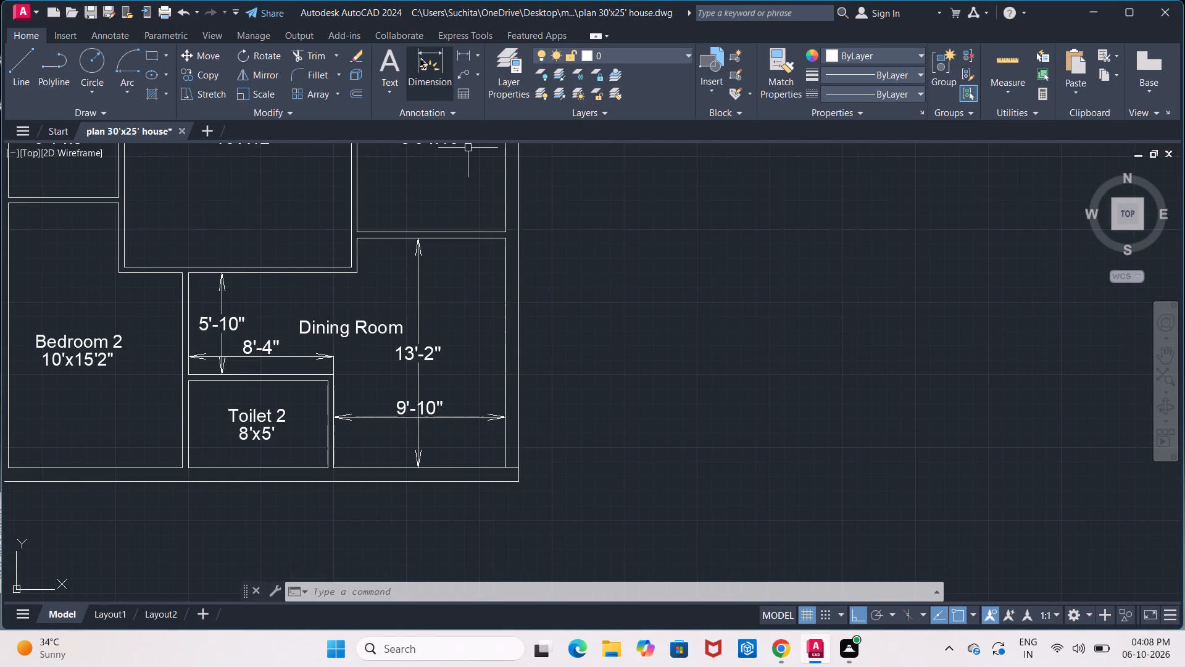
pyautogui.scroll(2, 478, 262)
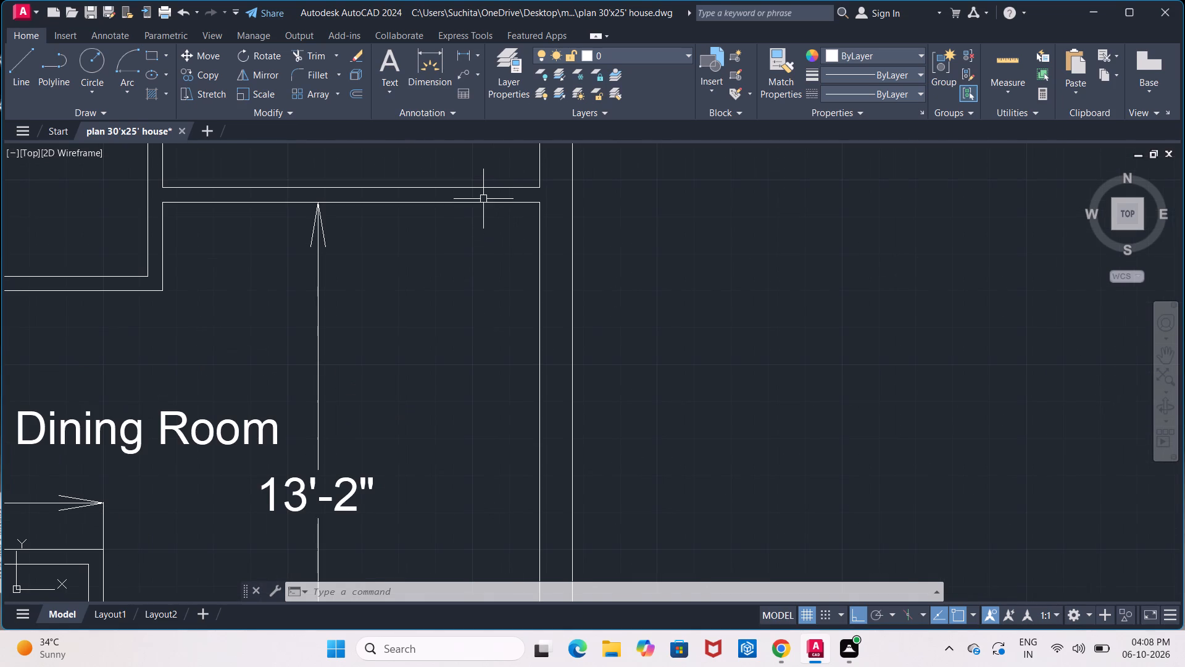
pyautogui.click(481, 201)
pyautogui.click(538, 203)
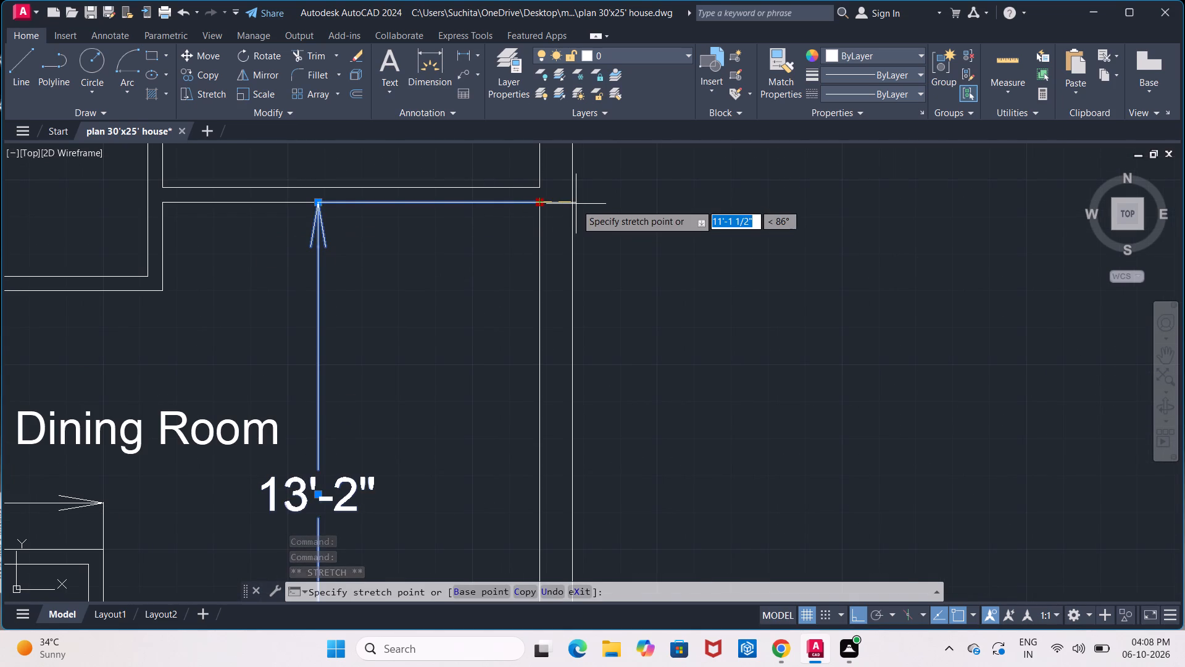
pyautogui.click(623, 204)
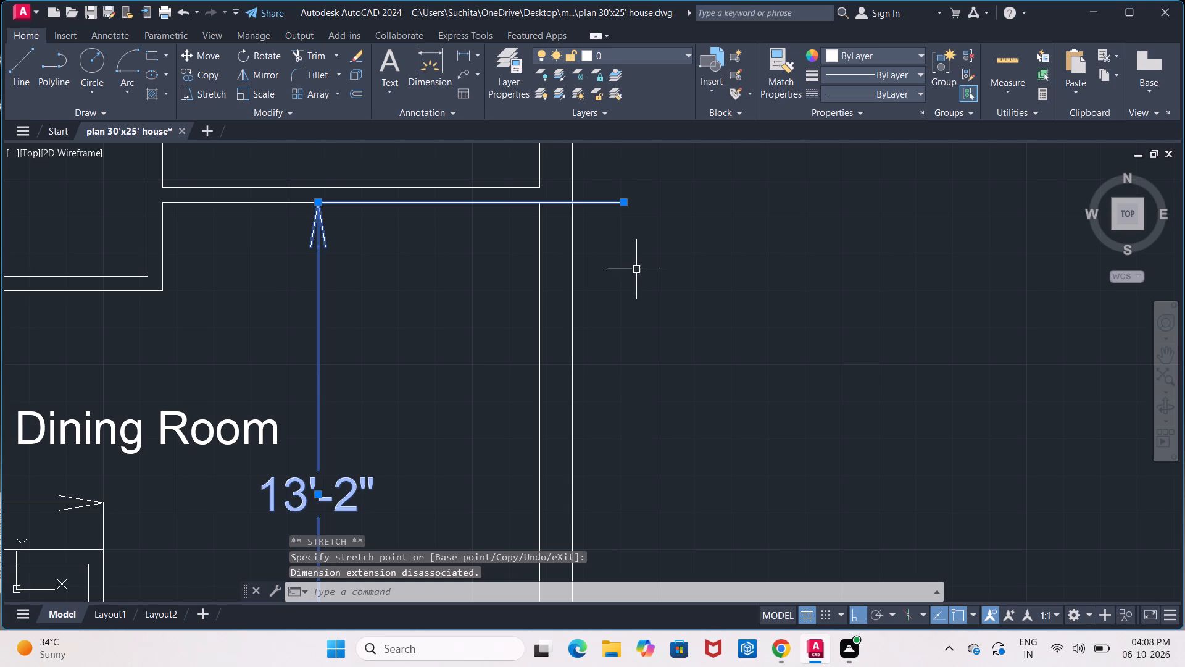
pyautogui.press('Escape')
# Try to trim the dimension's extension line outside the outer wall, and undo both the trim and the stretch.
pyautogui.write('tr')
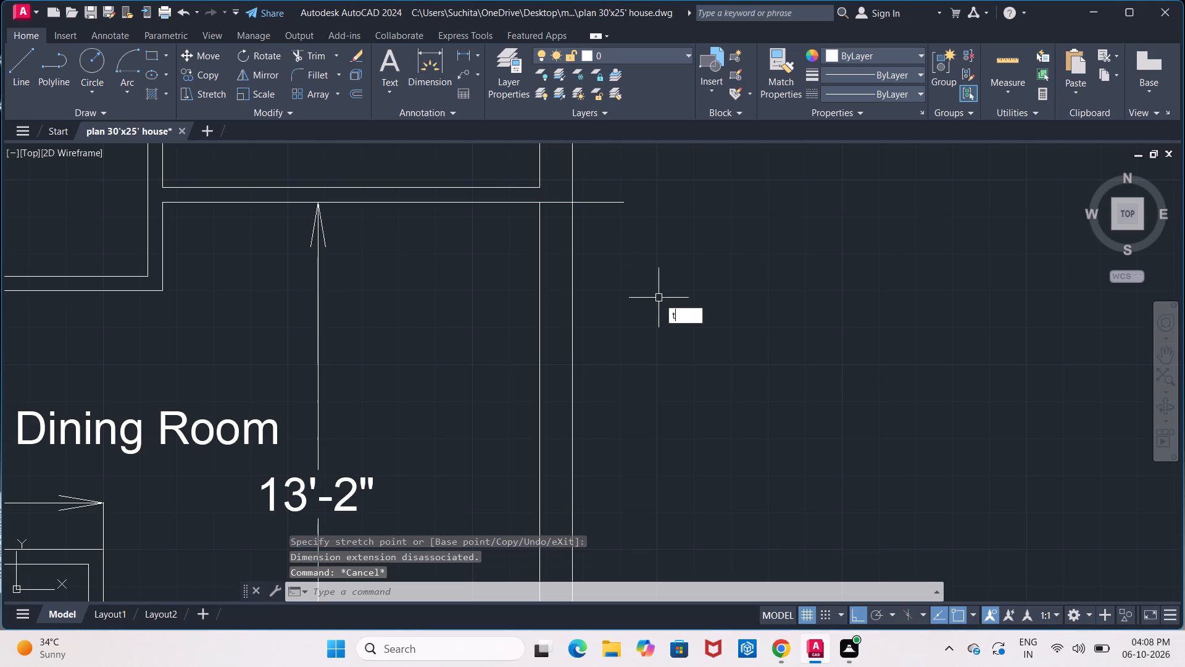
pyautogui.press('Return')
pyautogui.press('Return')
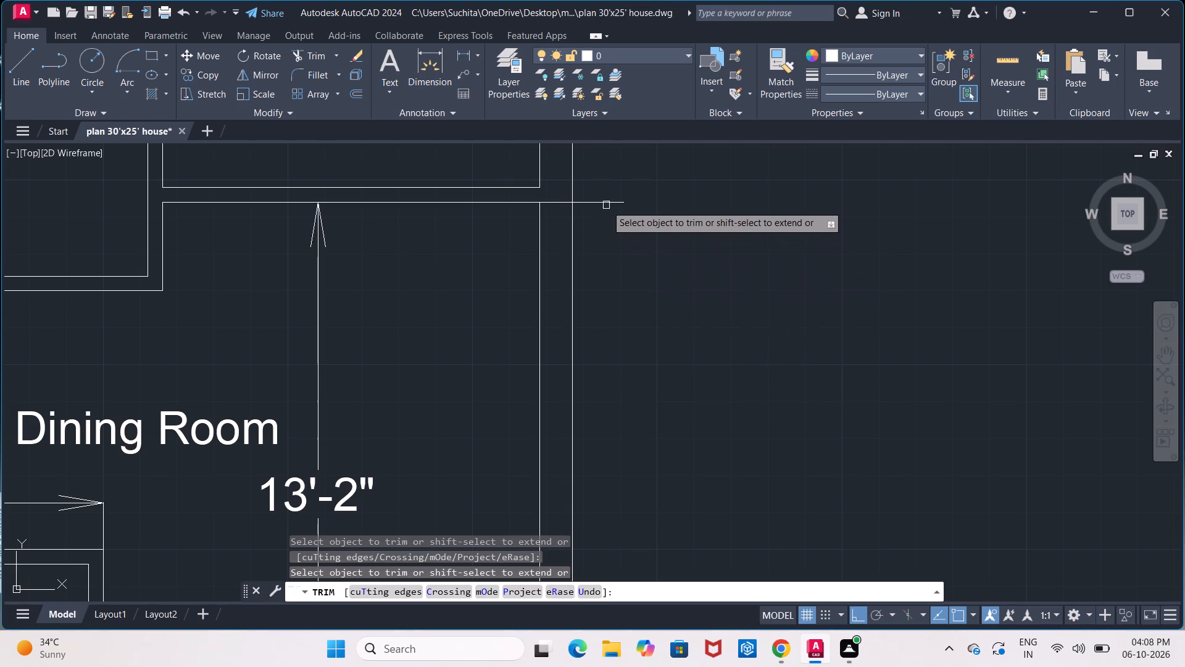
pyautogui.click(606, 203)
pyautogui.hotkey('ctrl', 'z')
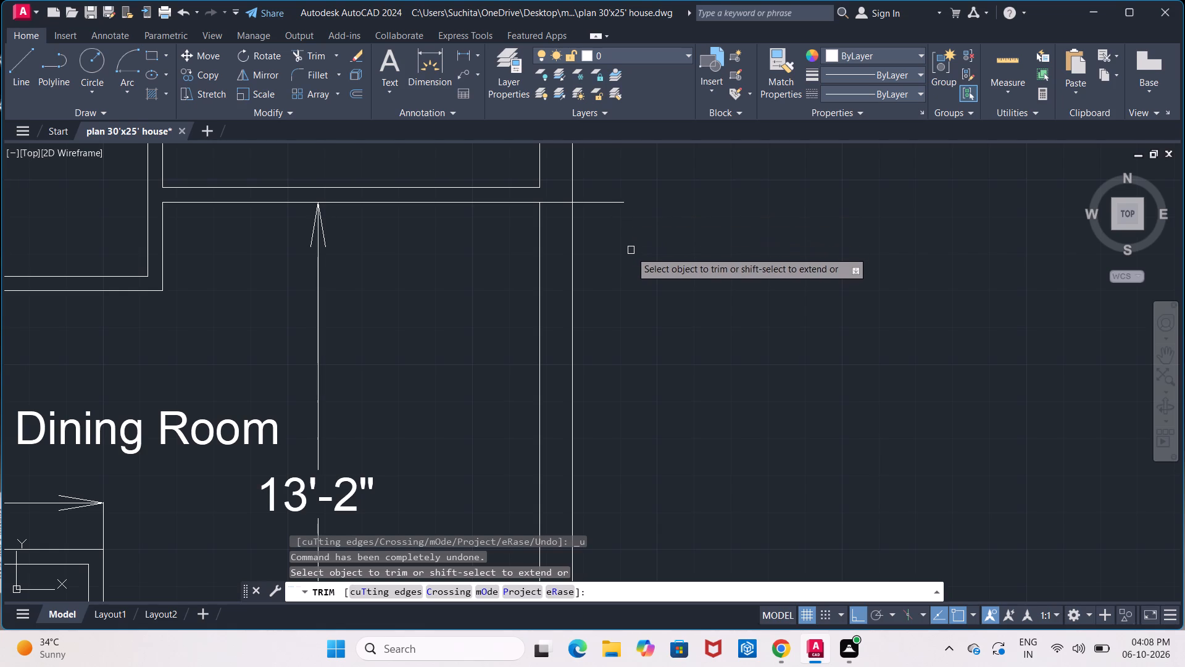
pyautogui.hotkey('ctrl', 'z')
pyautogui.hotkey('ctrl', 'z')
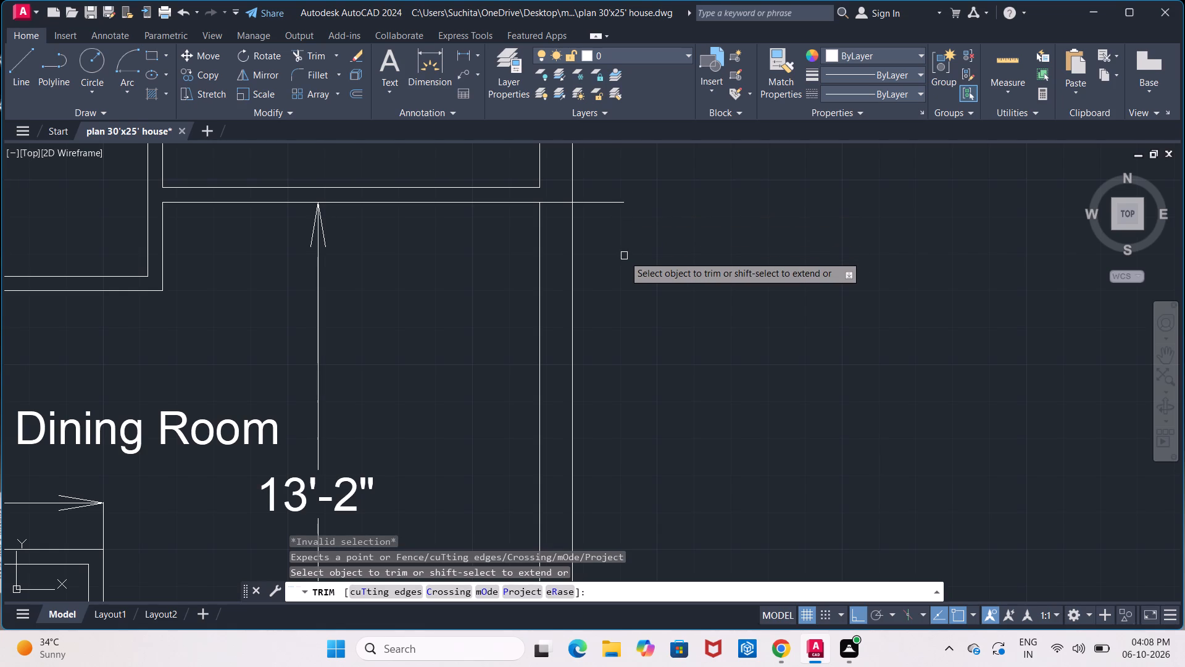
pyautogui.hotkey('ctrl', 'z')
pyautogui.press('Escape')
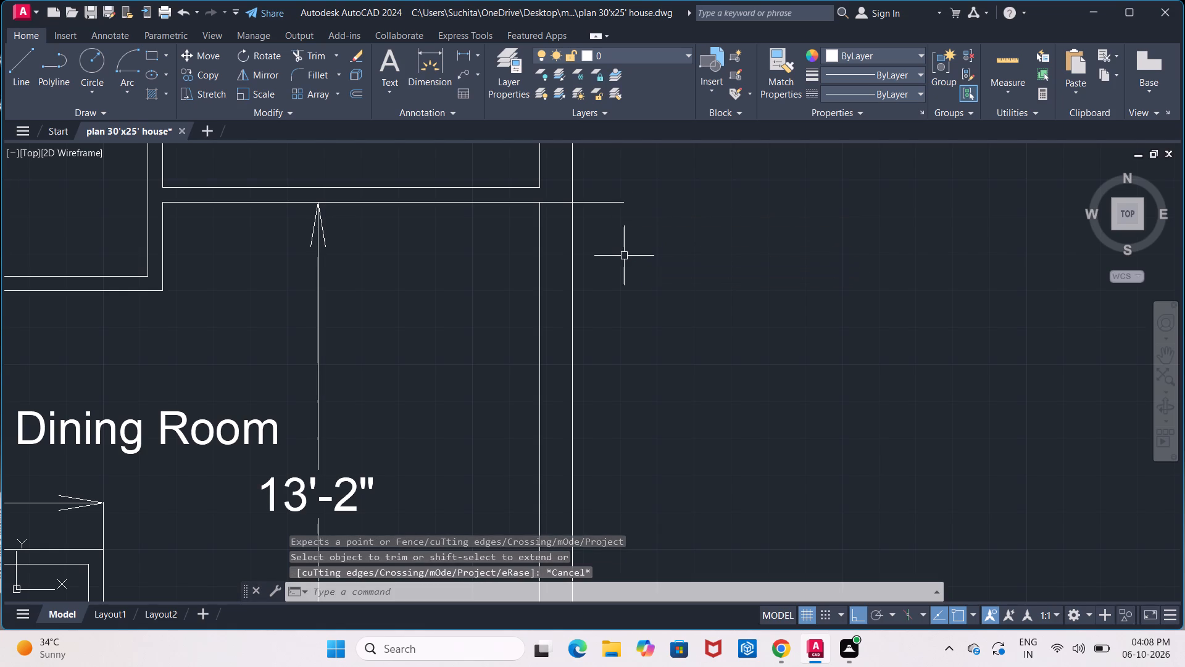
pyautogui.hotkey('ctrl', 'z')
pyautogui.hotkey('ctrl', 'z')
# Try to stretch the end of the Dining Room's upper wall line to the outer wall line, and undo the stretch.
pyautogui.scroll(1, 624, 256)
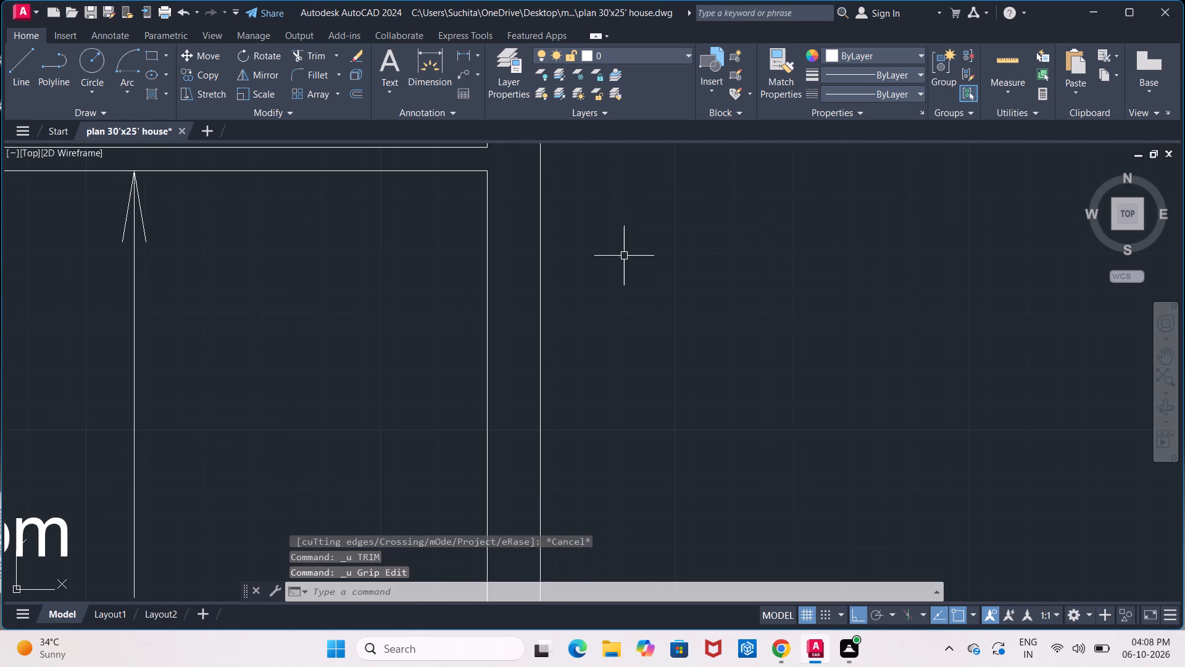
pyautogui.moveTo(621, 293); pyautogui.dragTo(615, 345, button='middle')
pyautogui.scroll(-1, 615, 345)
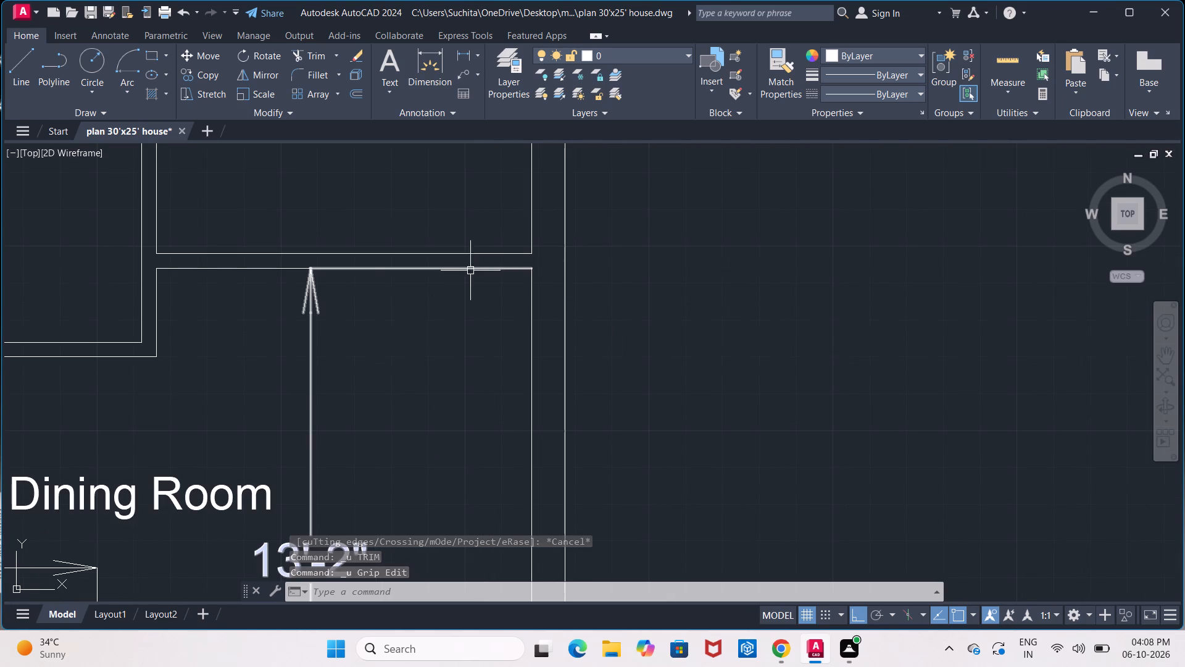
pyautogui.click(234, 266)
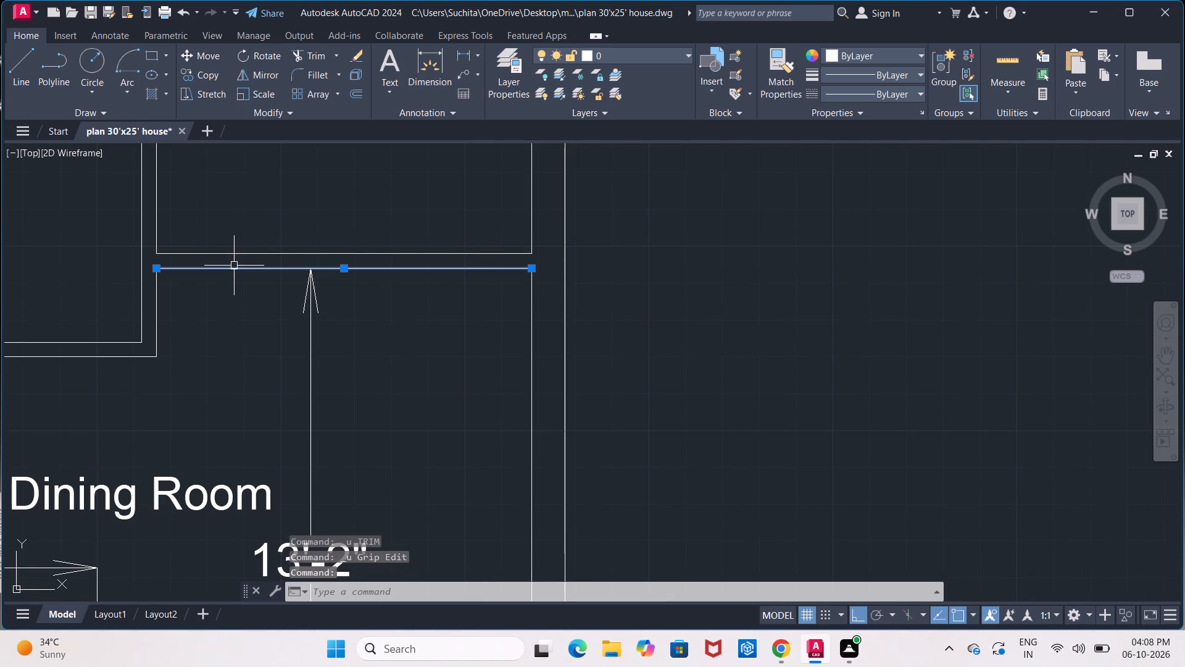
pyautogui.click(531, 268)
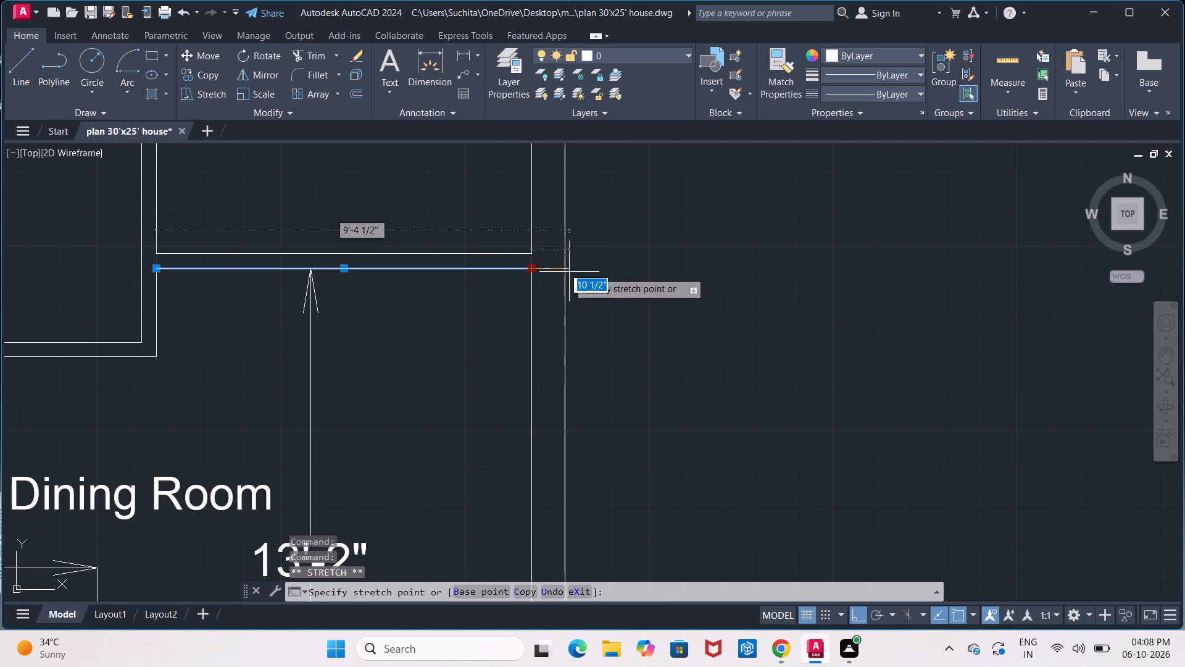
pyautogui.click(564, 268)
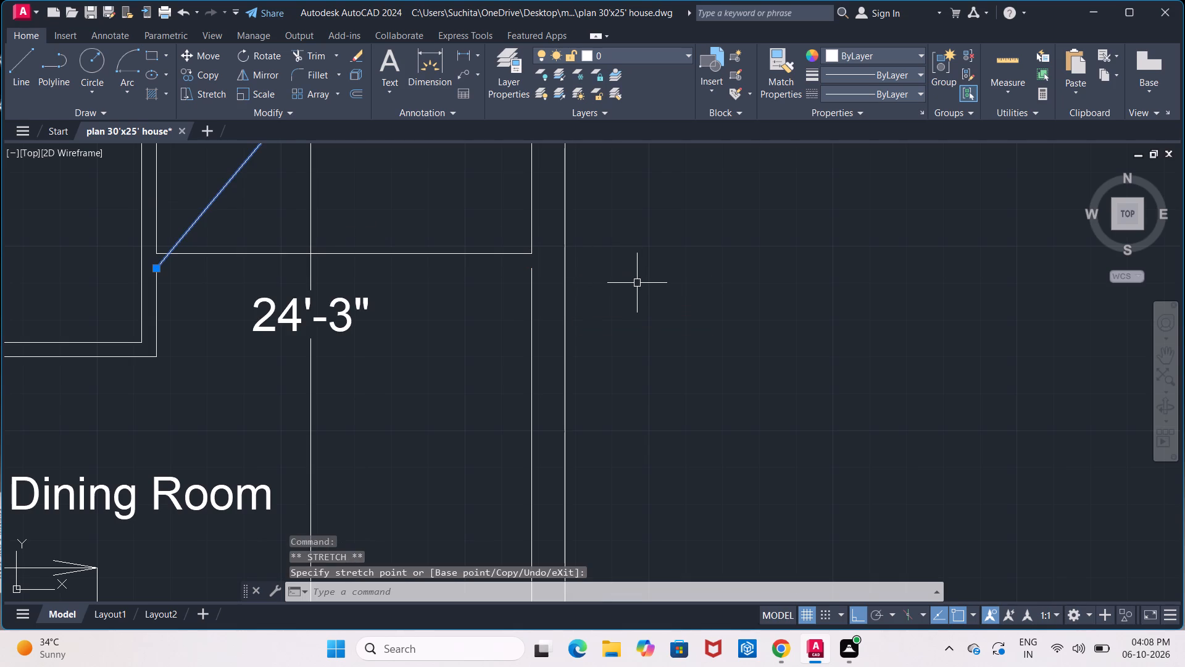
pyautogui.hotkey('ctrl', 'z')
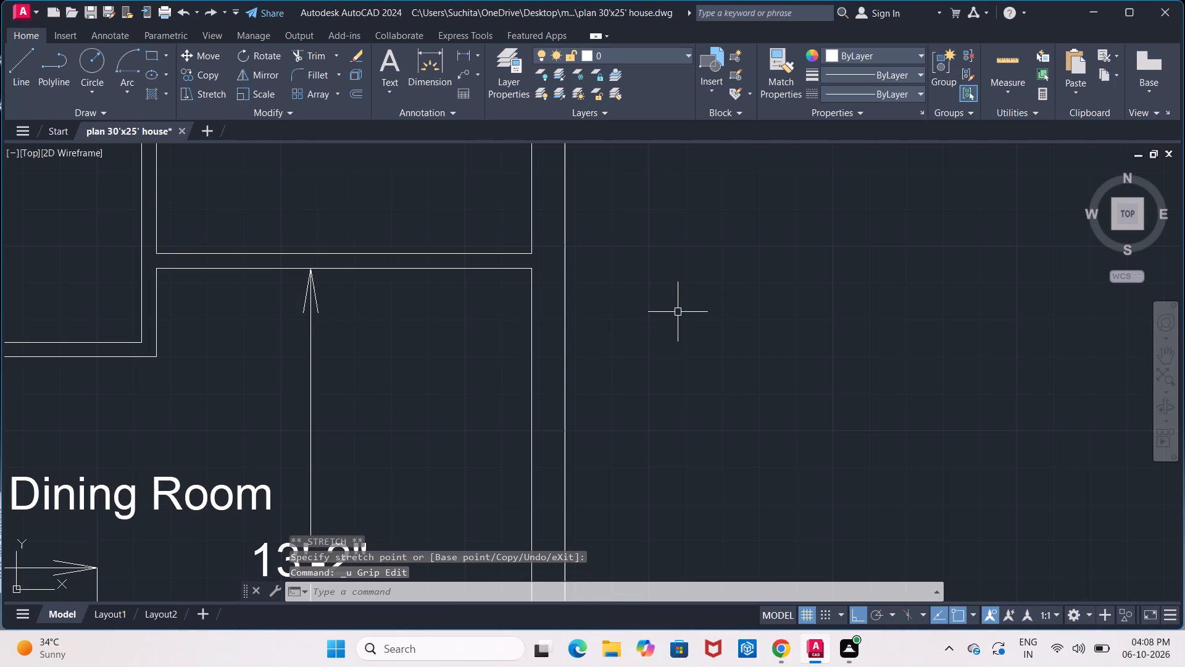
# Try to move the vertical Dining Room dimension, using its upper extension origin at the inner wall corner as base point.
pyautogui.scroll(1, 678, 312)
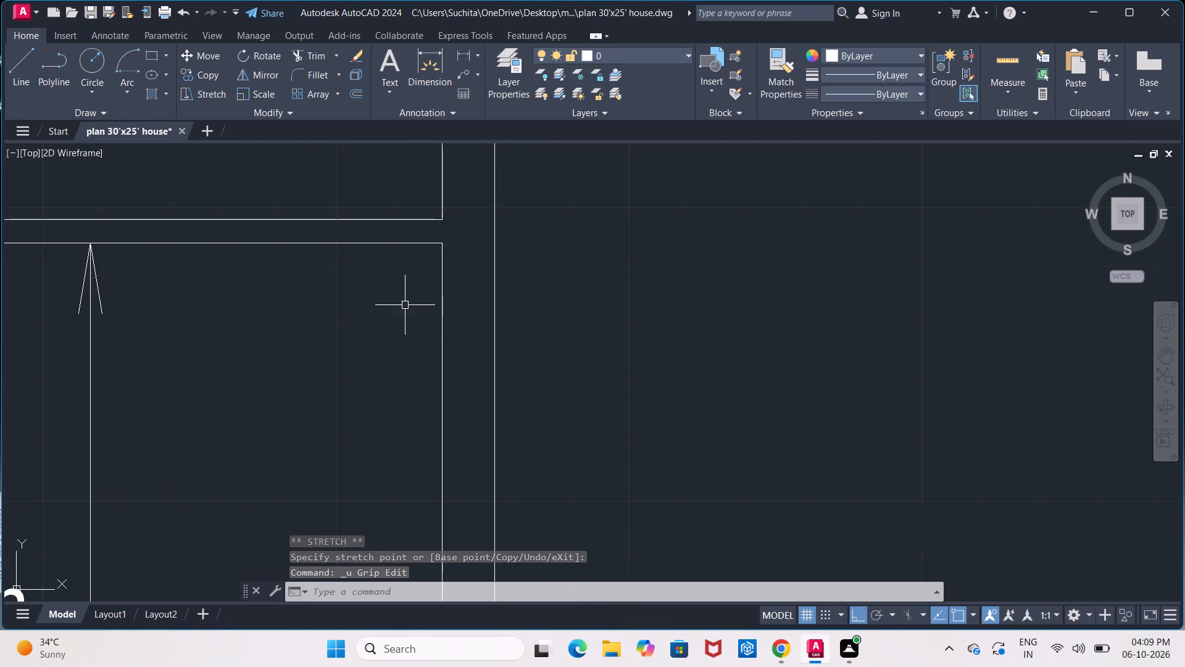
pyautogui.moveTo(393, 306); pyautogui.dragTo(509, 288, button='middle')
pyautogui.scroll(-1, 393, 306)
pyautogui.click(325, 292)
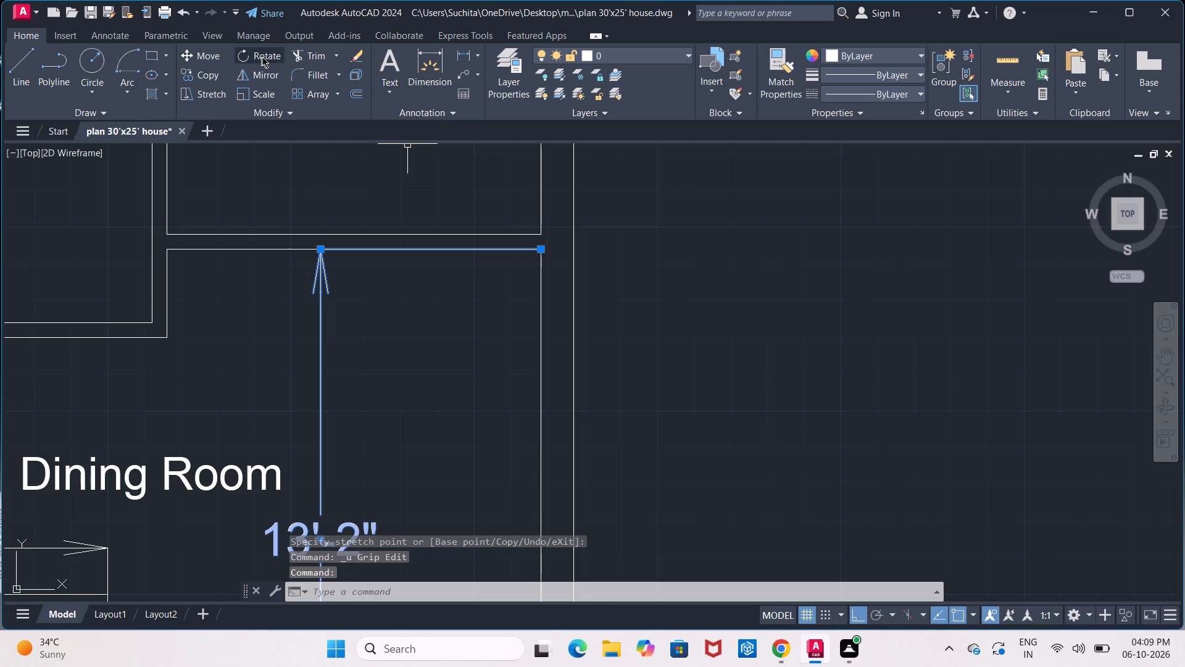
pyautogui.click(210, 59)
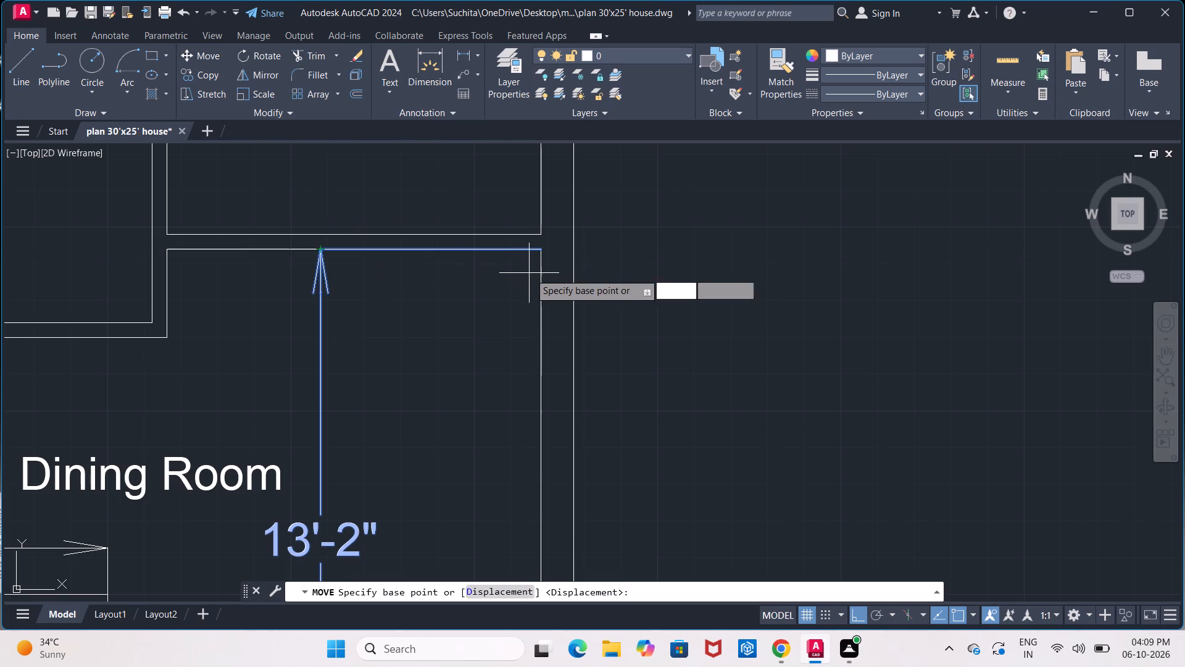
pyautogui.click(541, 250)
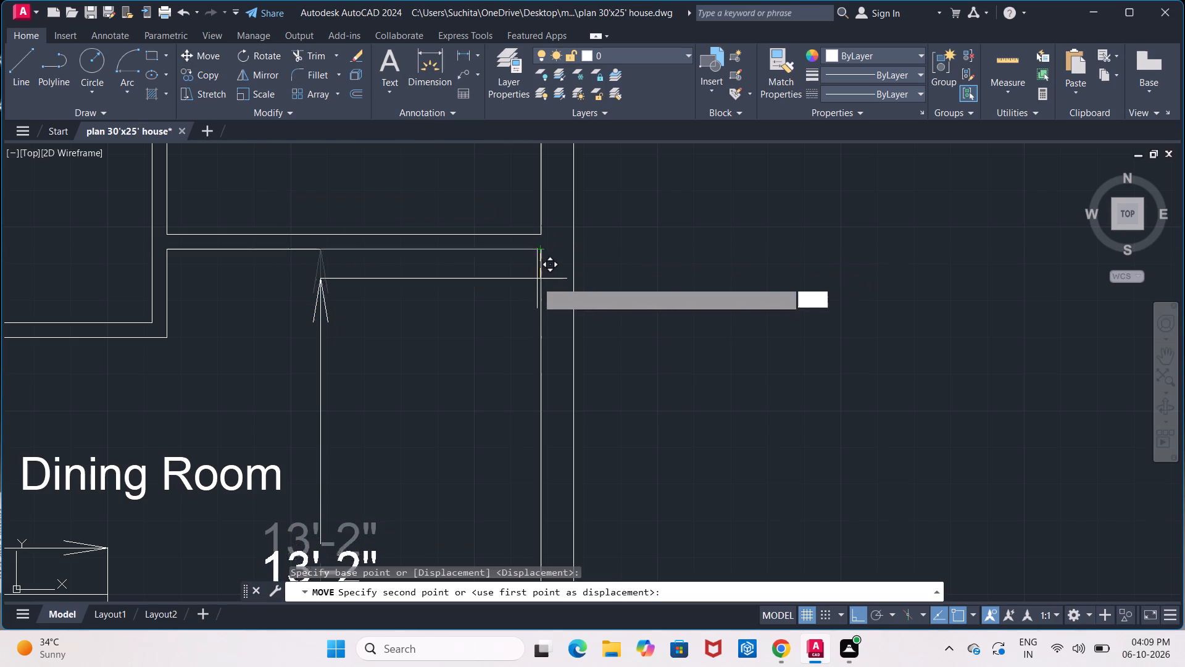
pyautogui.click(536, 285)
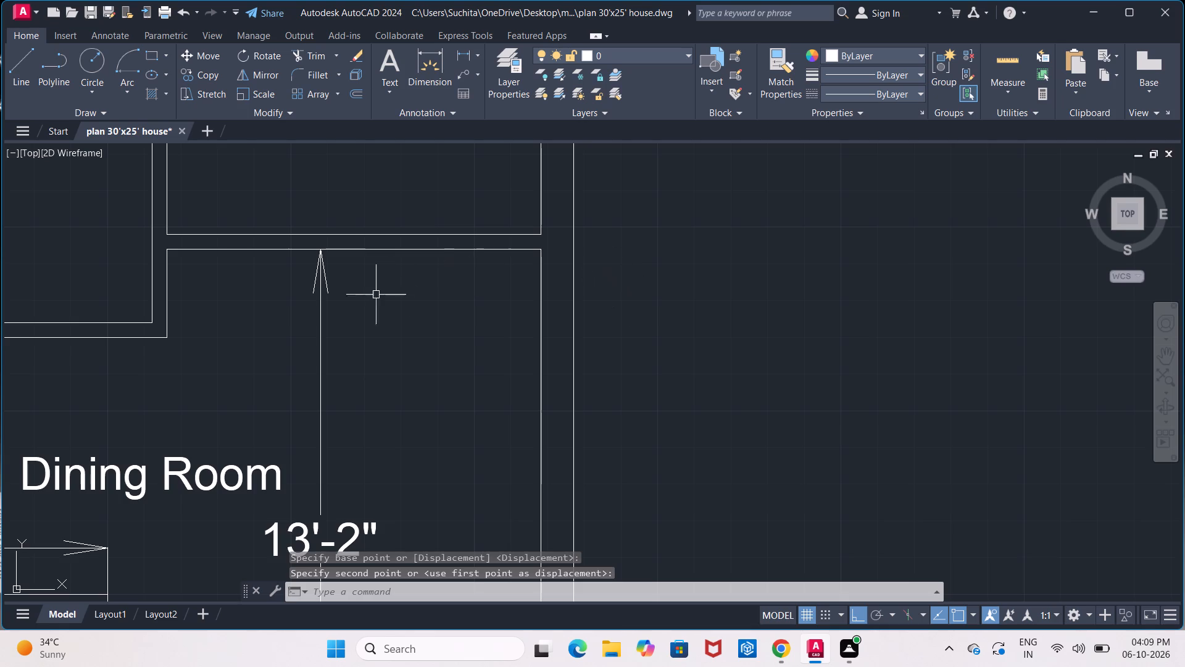
# Move the vertical Dining Room dimension horizontally out of the plan, beyond the outer side wall.
pyautogui.click(322, 311)
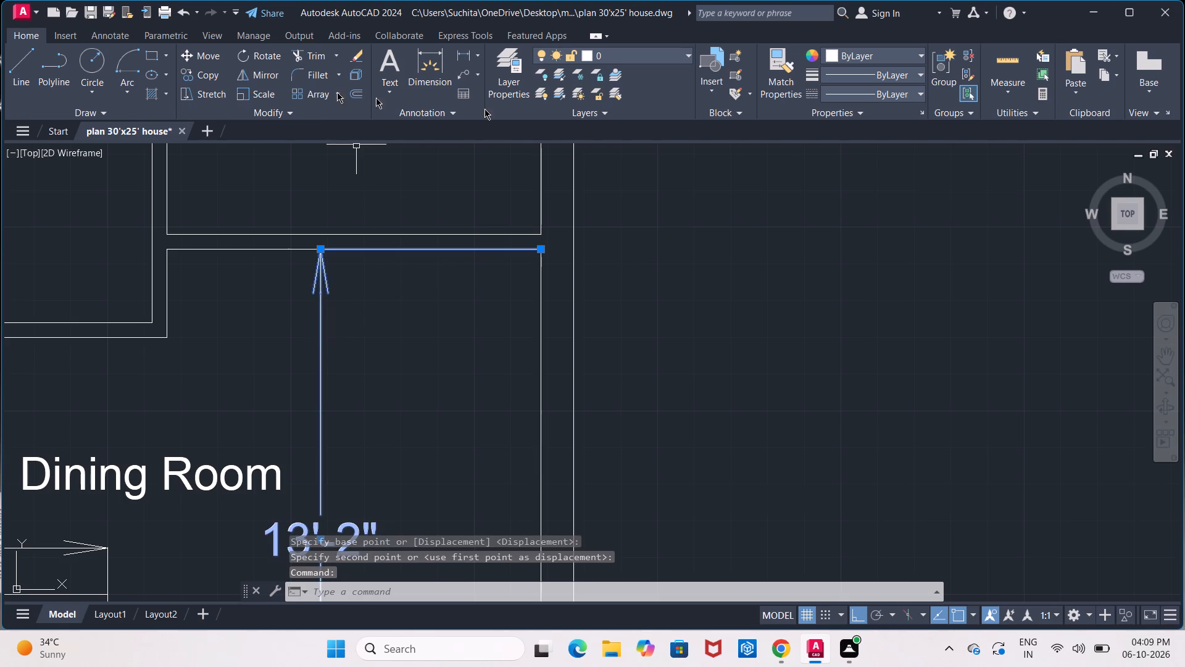
pyautogui.click(196, 58)
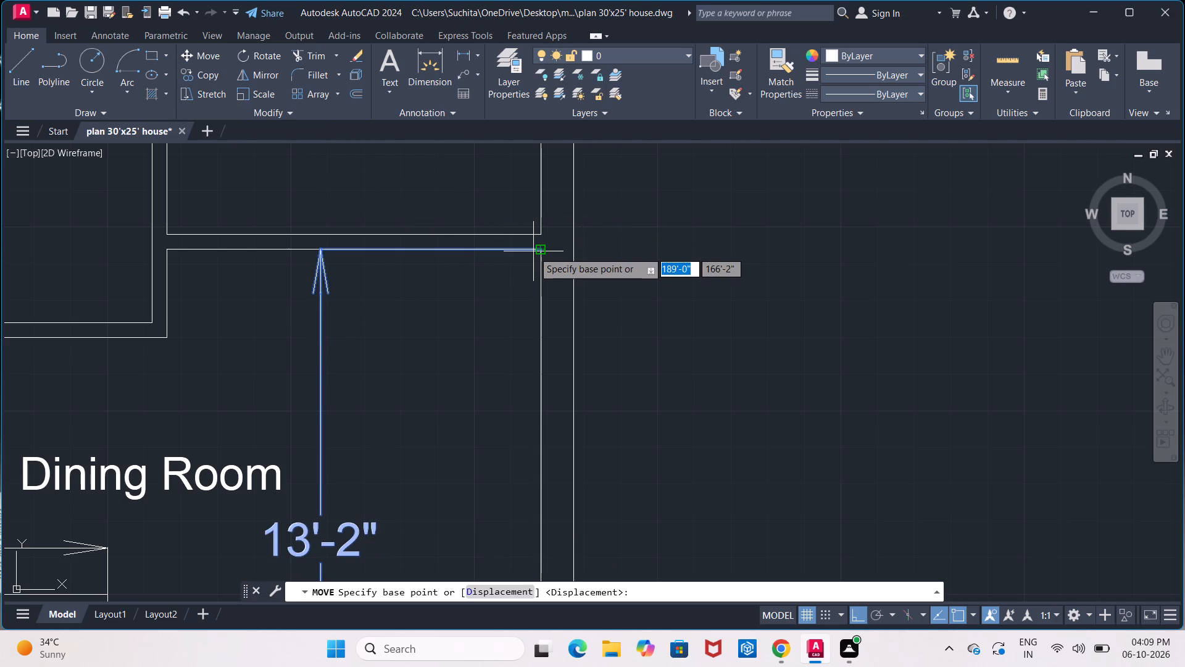
pyautogui.click(541, 250)
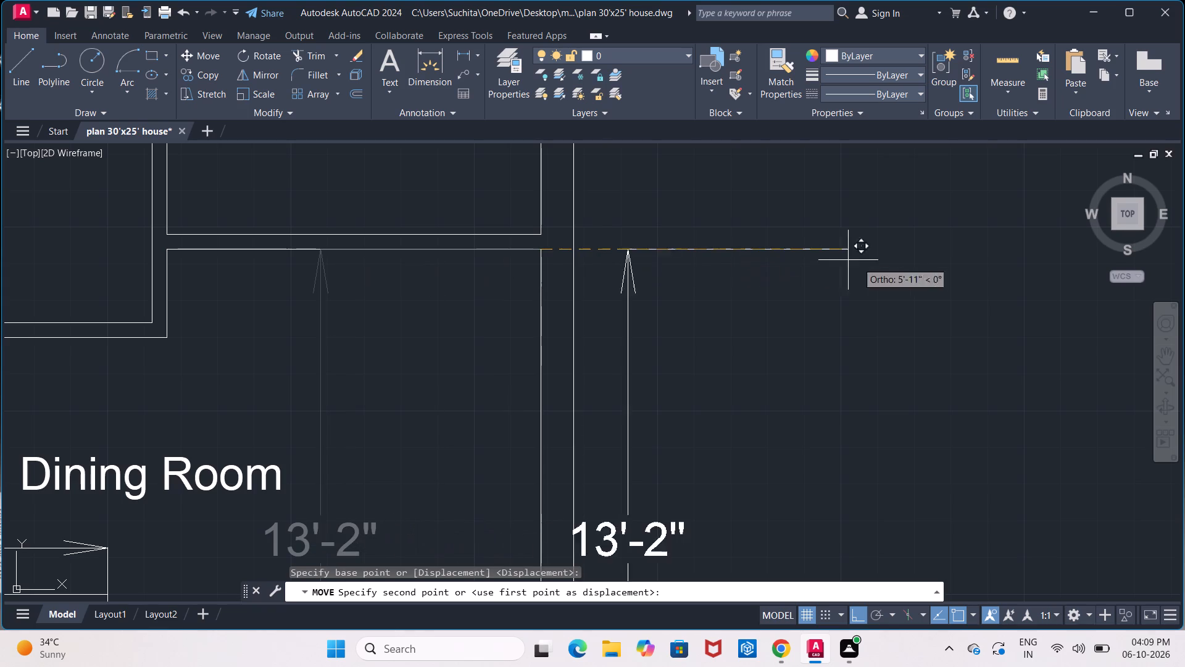
pyautogui.click(987, 268)
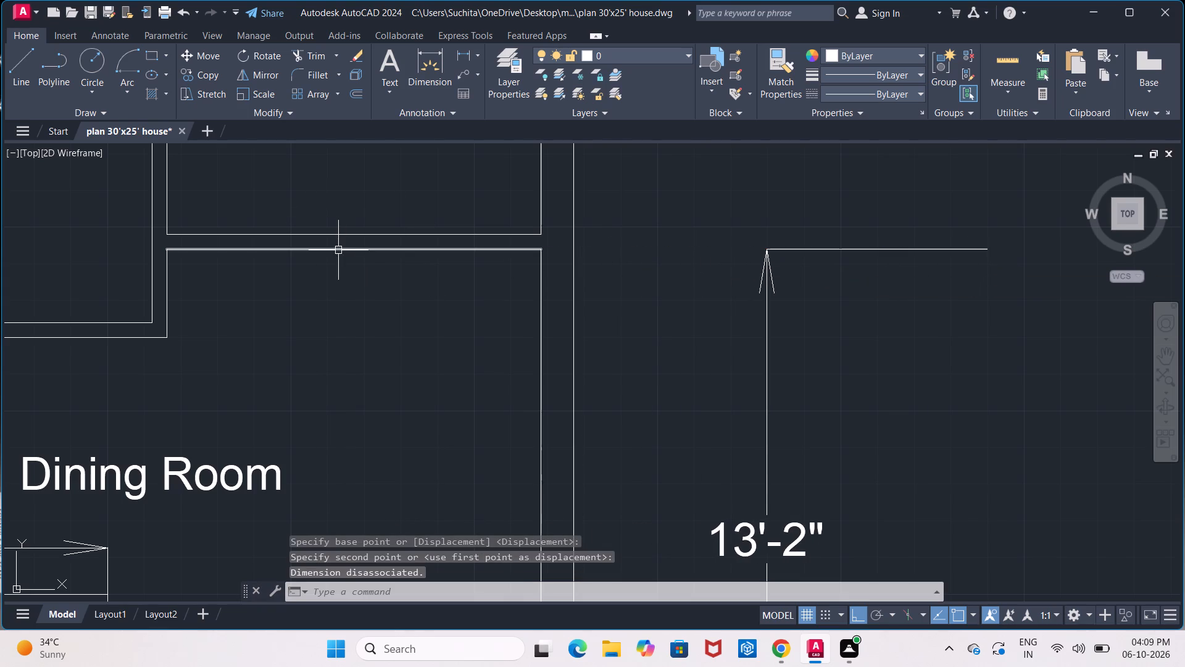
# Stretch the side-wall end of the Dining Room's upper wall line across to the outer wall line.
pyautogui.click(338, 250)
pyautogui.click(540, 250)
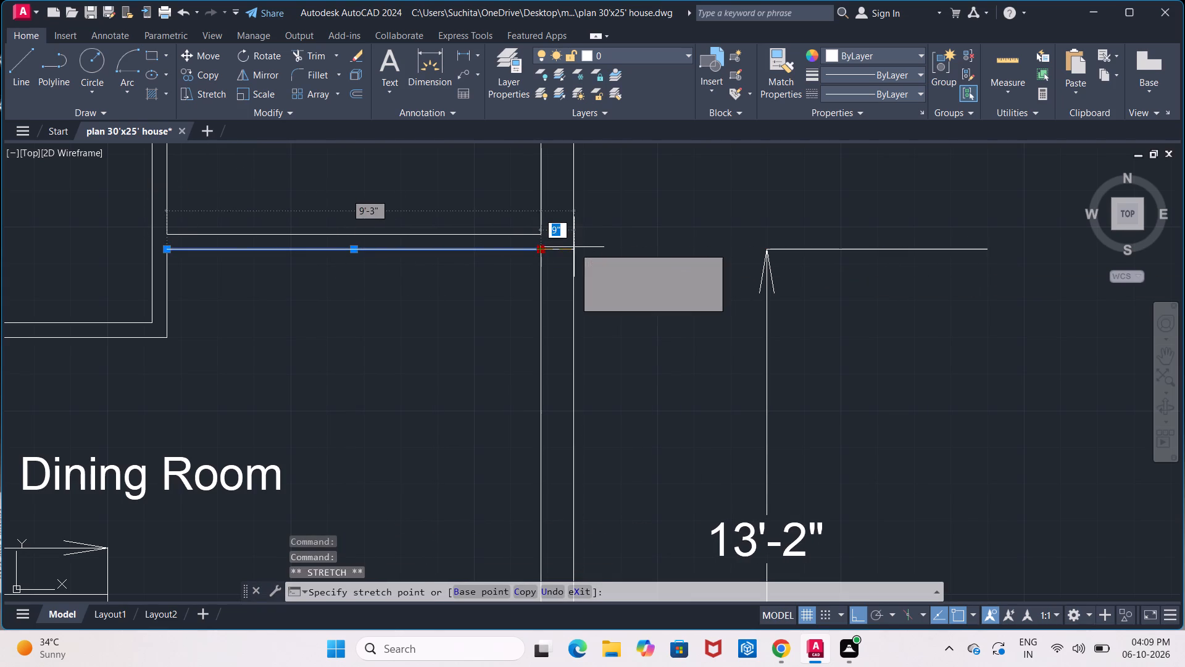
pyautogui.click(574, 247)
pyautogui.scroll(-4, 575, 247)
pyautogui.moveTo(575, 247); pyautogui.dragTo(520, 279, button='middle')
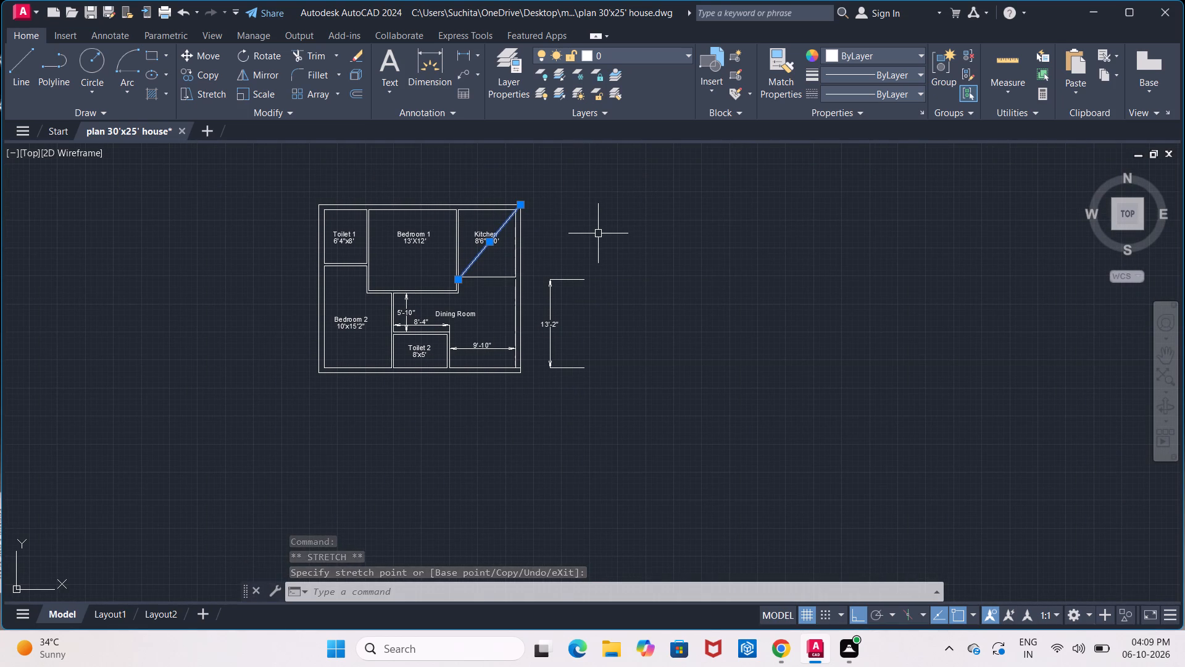
# Erase the diagonal line crossing the Kitchen.
pyautogui.hotkey('ctrl', 'a')
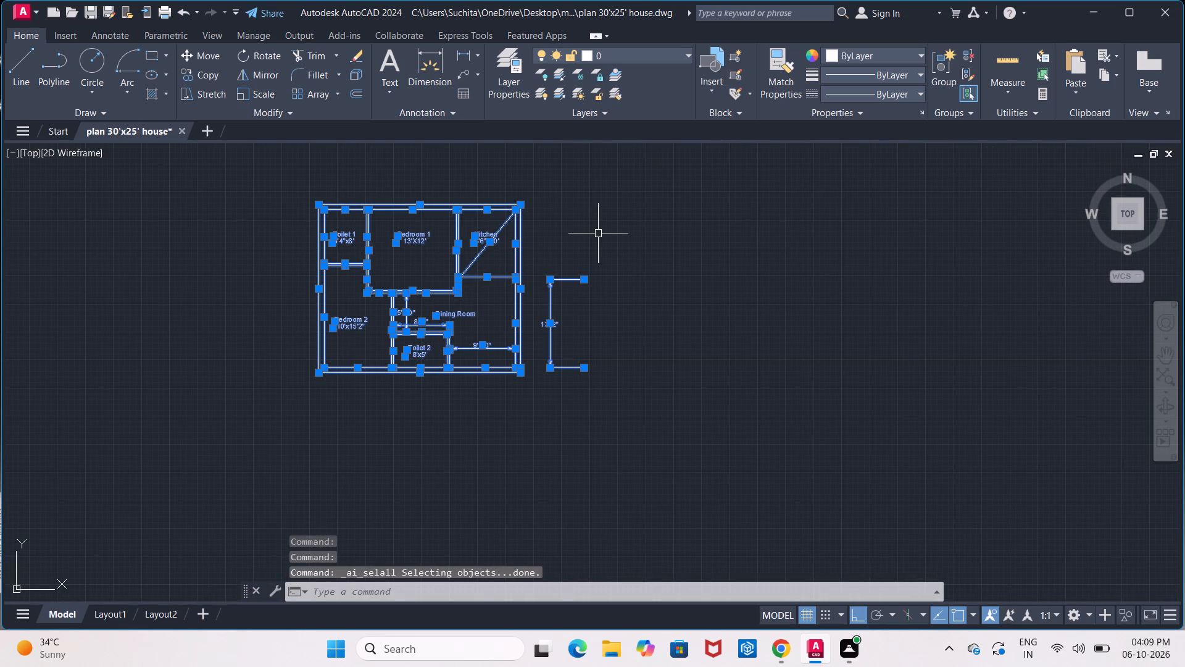
pyautogui.press('Escape')
pyautogui.scroll(1, 462, 256)
pyautogui.click(473, 264)
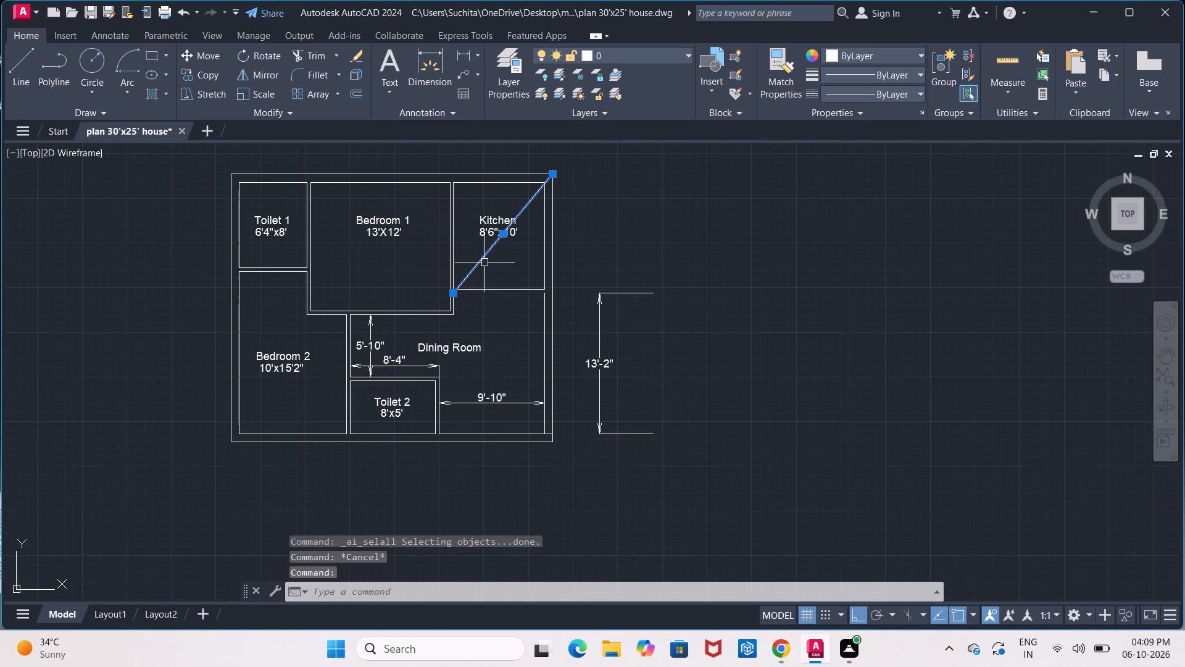
pyautogui.press('Delete')
# Draw a horizontal line for the Dining Room's upper wall, from the wall corner below the Kitchen to the inner side wall's upper end.
pyautogui.scroll(1, 484, 262)
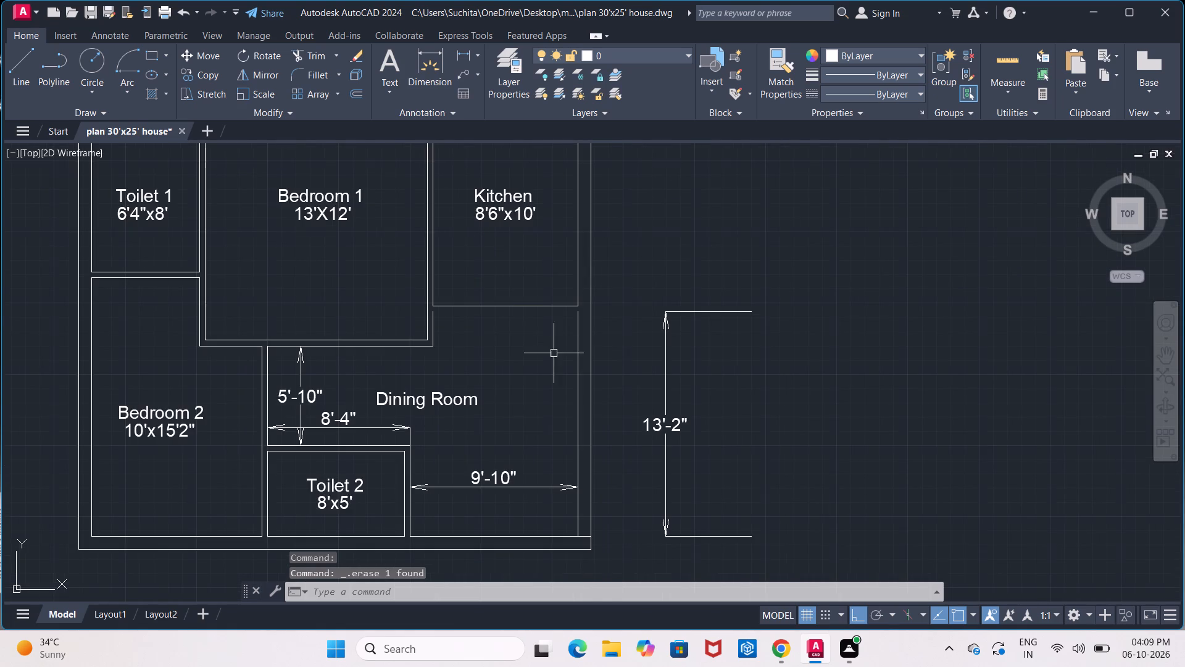
pyautogui.scroll(1, 551, 354)
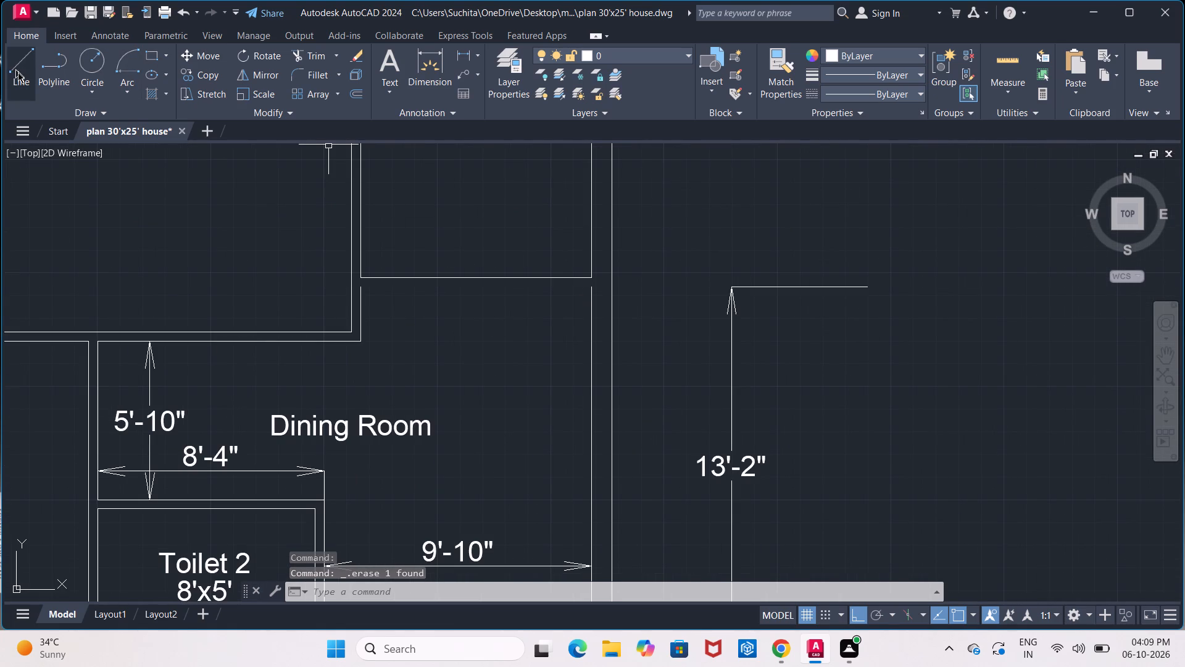
pyautogui.click(18, 72)
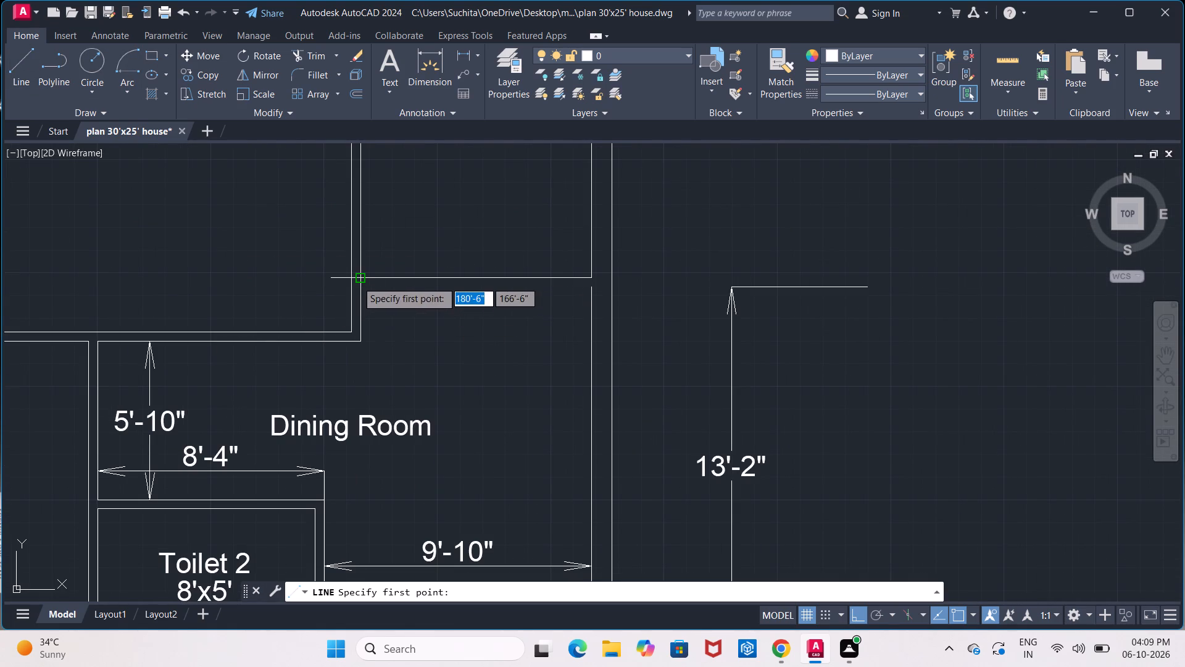
pyautogui.click(359, 288)
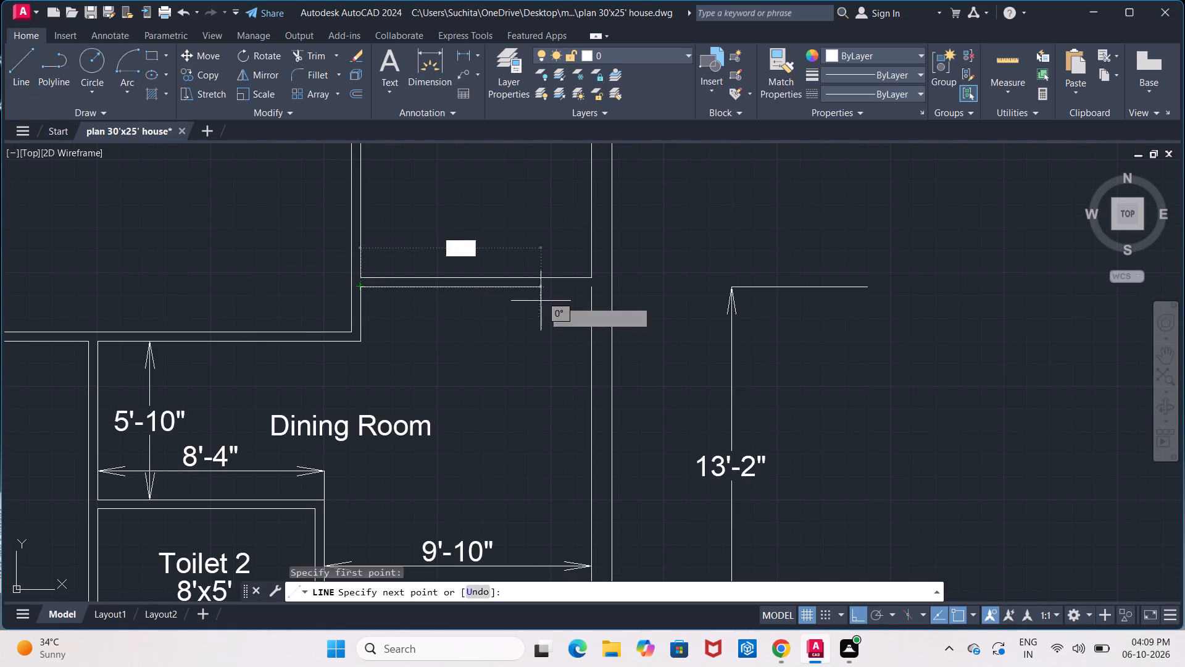
pyautogui.scroll(5, 597, 294)
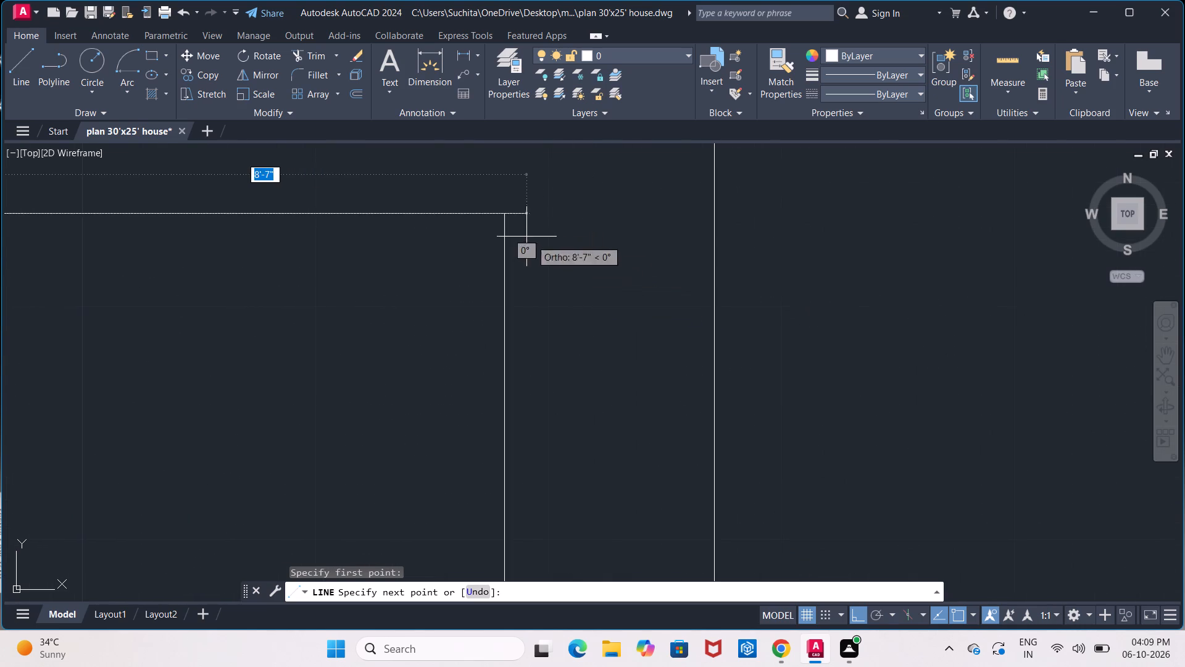
pyautogui.click(507, 211)
pyautogui.press('Escape')
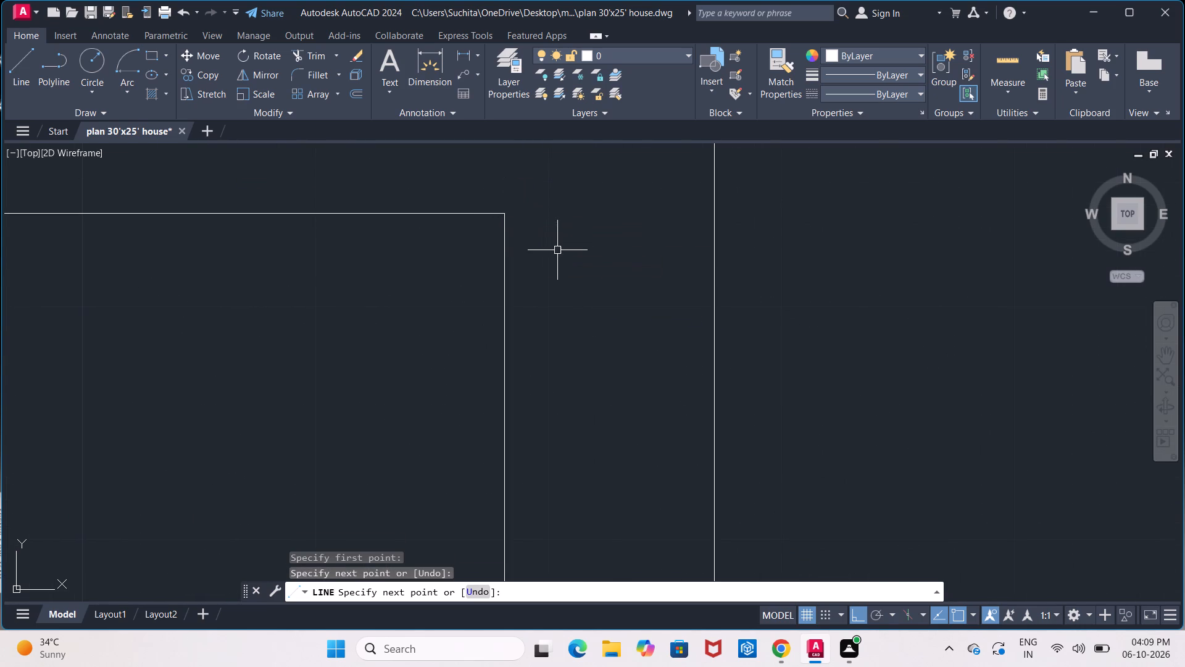
# Move the vertical dimension back into the Dining Room, placing its upper extension origin at the upper inner wall corner.
pyautogui.scroll(-6, 570, 266)
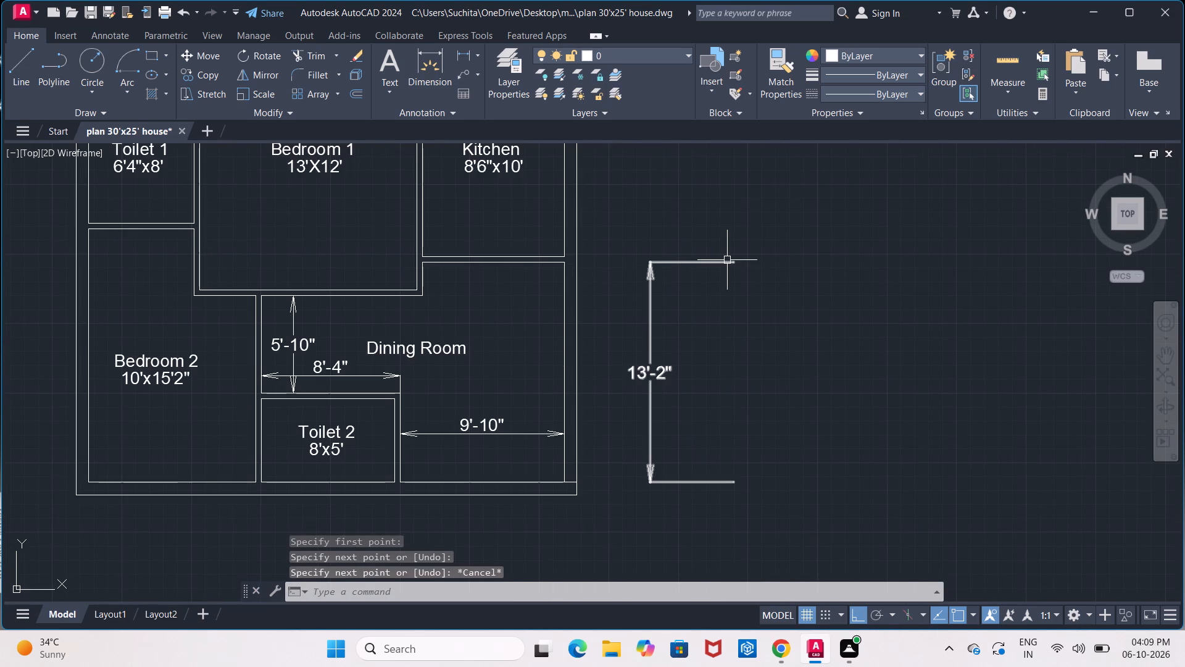
pyautogui.click(728, 259)
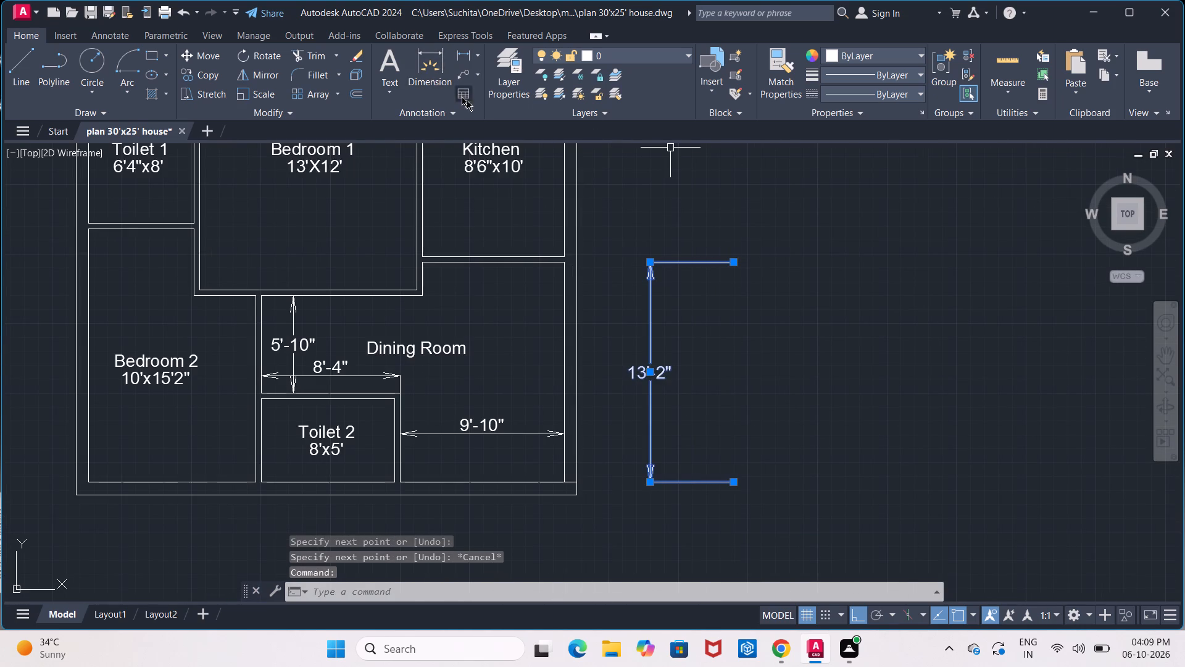
pyautogui.click(205, 56)
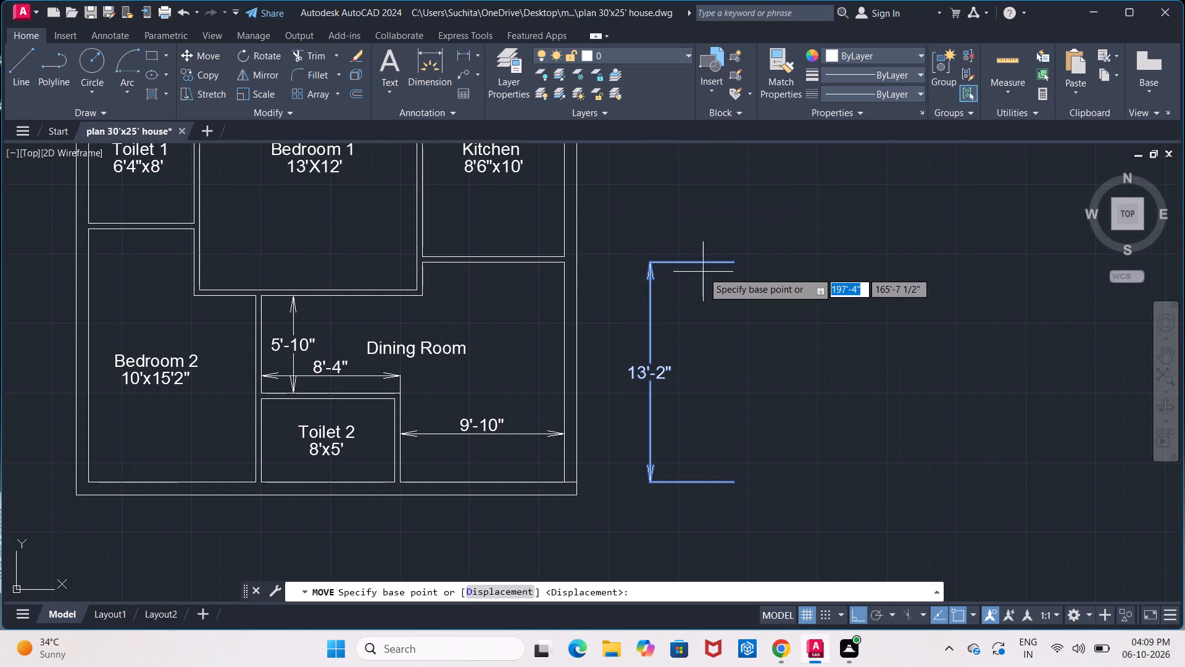
pyautogui.click(733, 262)
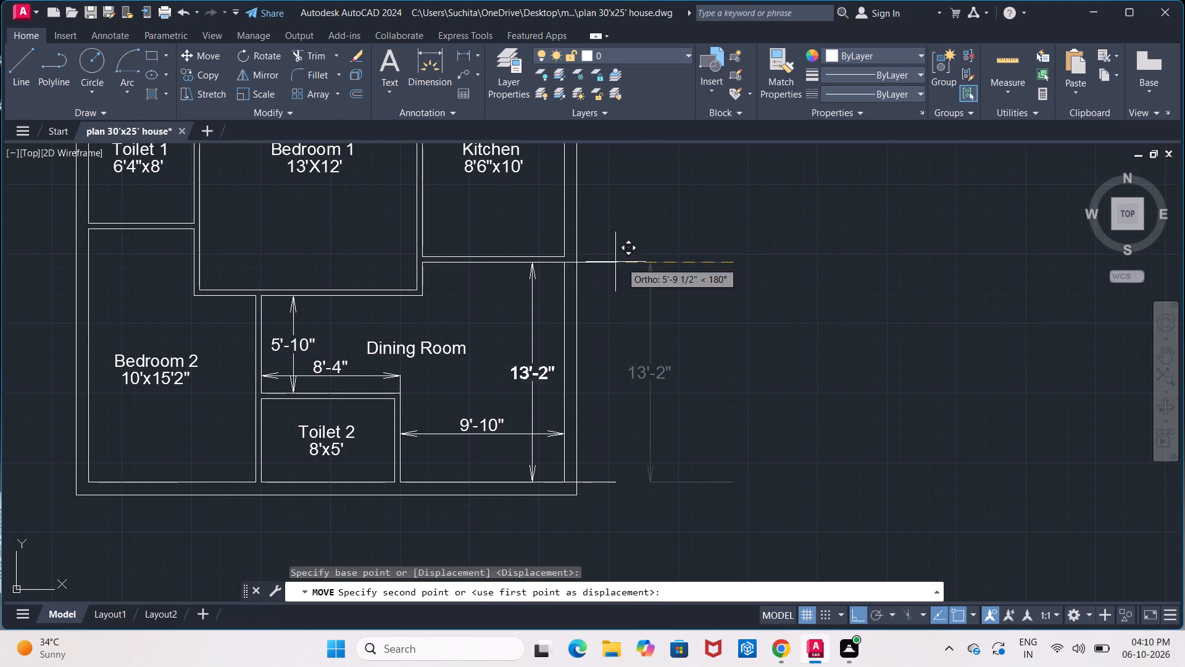
pyautogui.scroll(4, 583, 261)
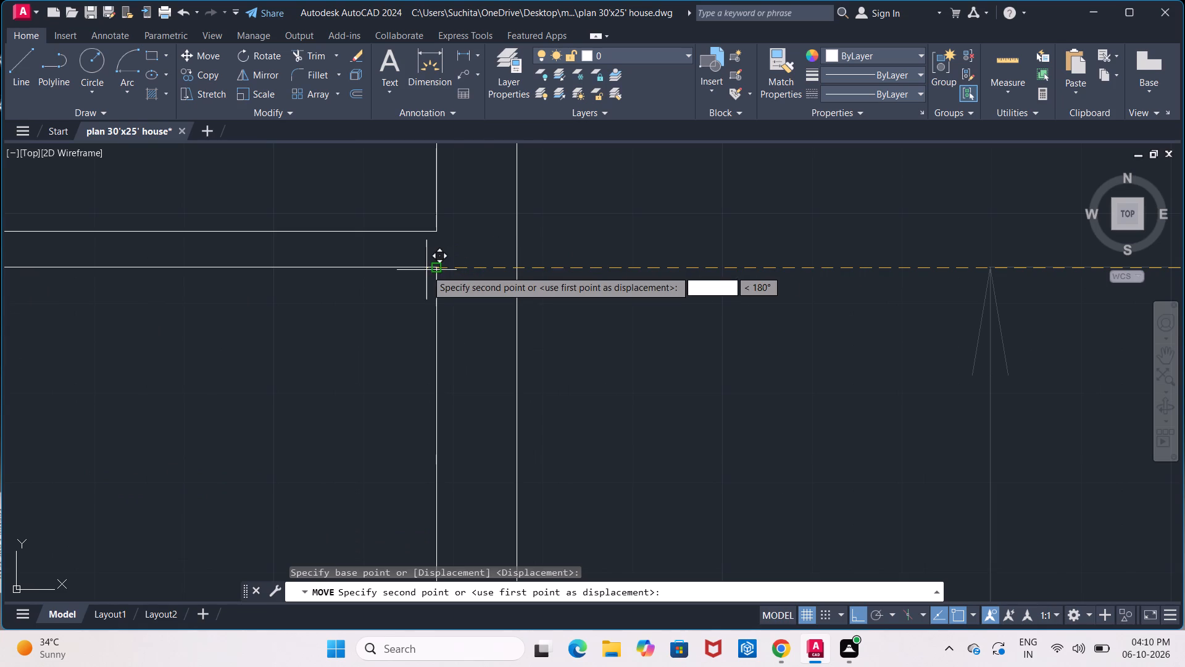
pyautogui.click(433, 267)
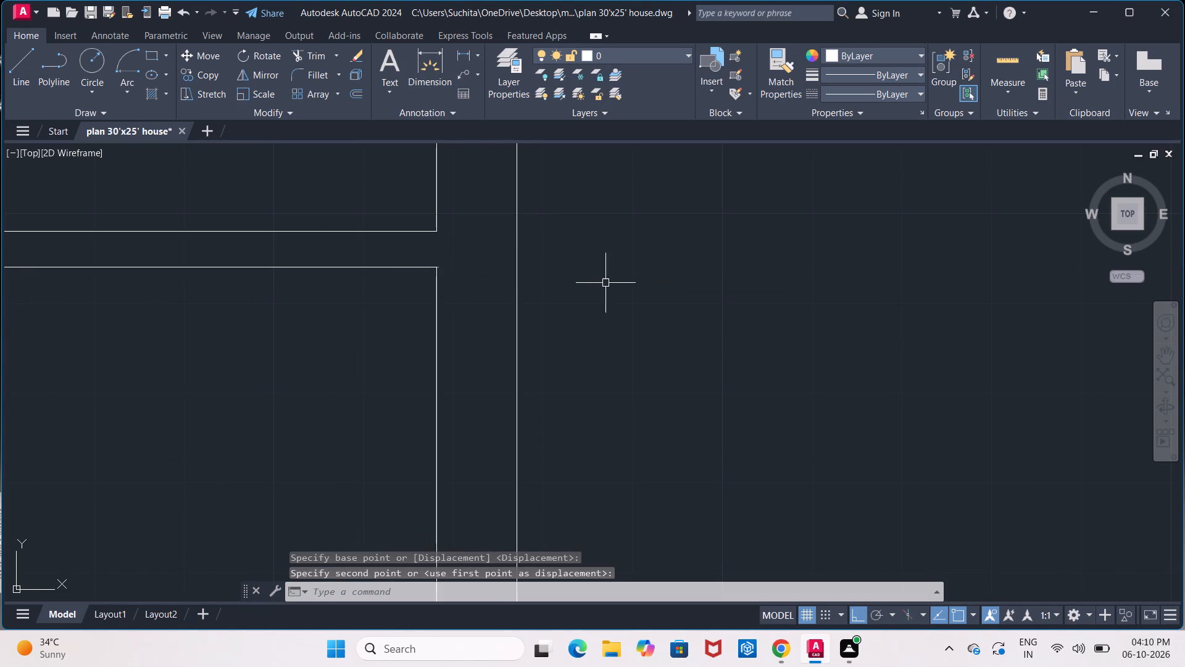
# Realign the vertical dimension by moving it from its upper extension origin onto the Dining Room's upper inner wall corner.
pyautogui.scroll(-1, 615, 285)
pyautogui.scroll(3, 538, 284)
pyautogui.scroll(1, 436, 254)
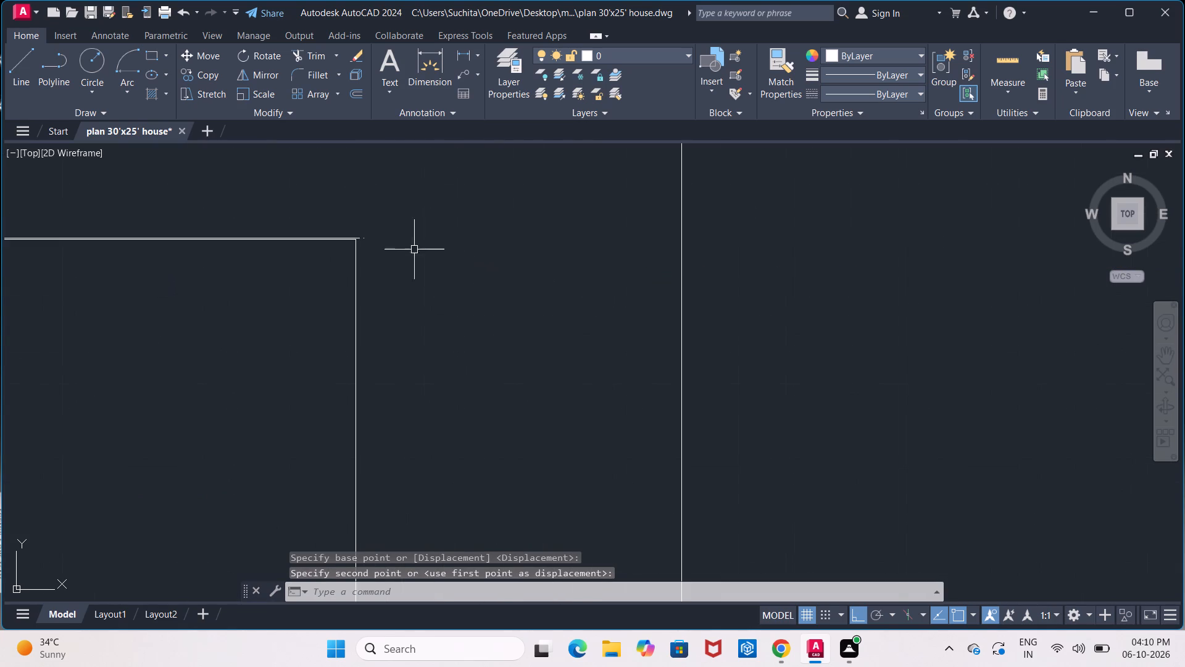
pyautogui.scroll(3, 397, 236)
pyautogui.moveTo(393, 240); pyautogui.dragTo(606, 282, button='middle')
pyautogui.scroll(-1, 674, 295)
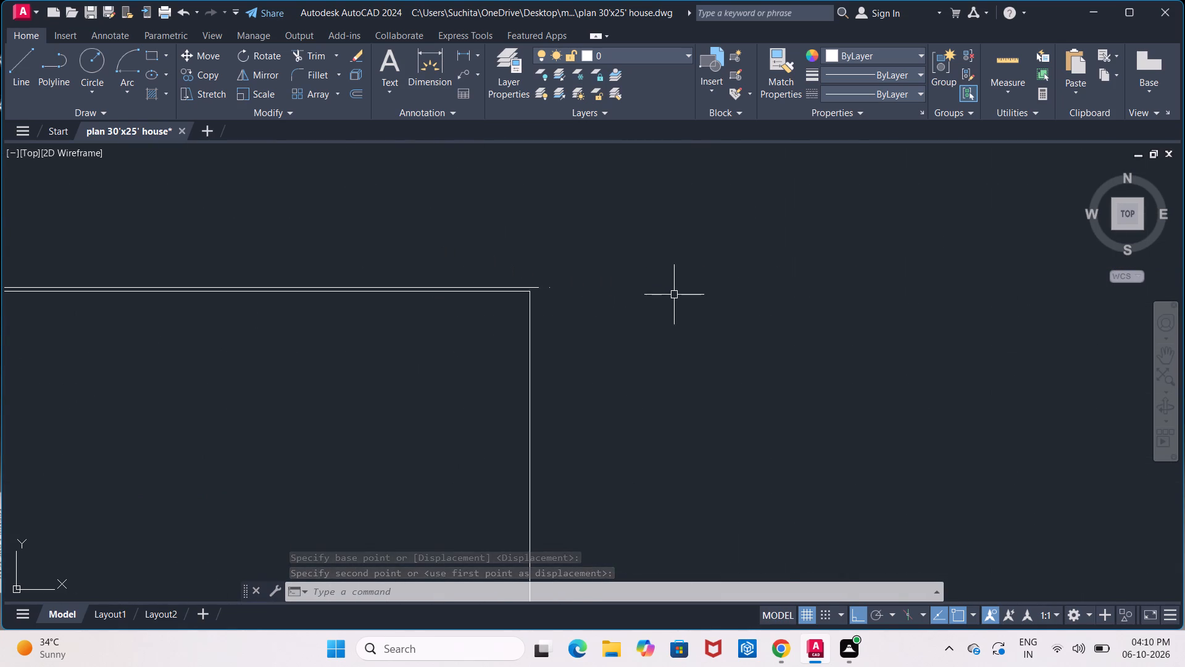
pyautogui.scroll(-4, 674, 295)
pyautogui.scroll(-2, 723, 308)
pyautogui.scroll(3, 727, 313)
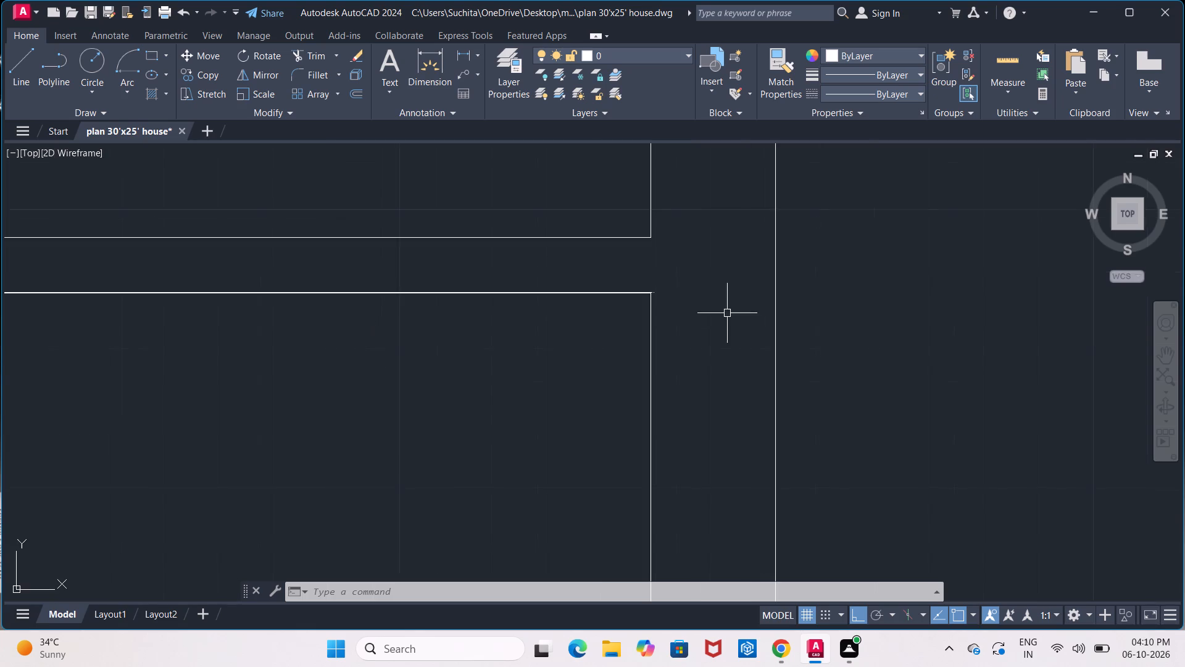
pyautogui.scroll(3, 727, 313)
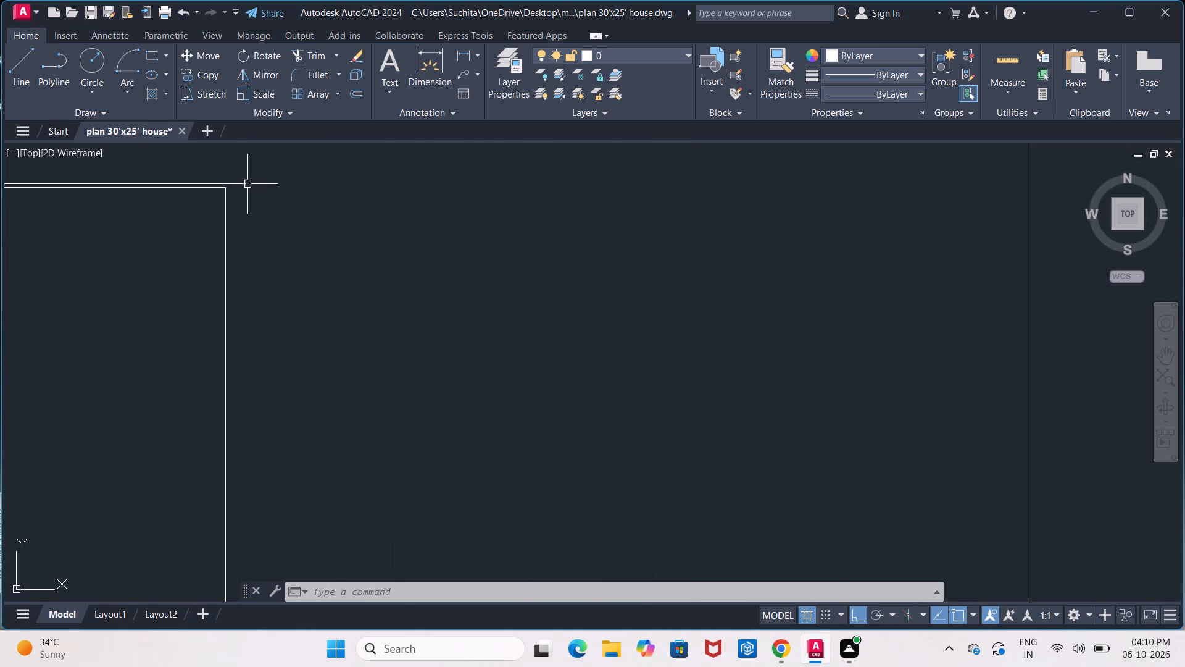
pyautogui.click(246, 184)
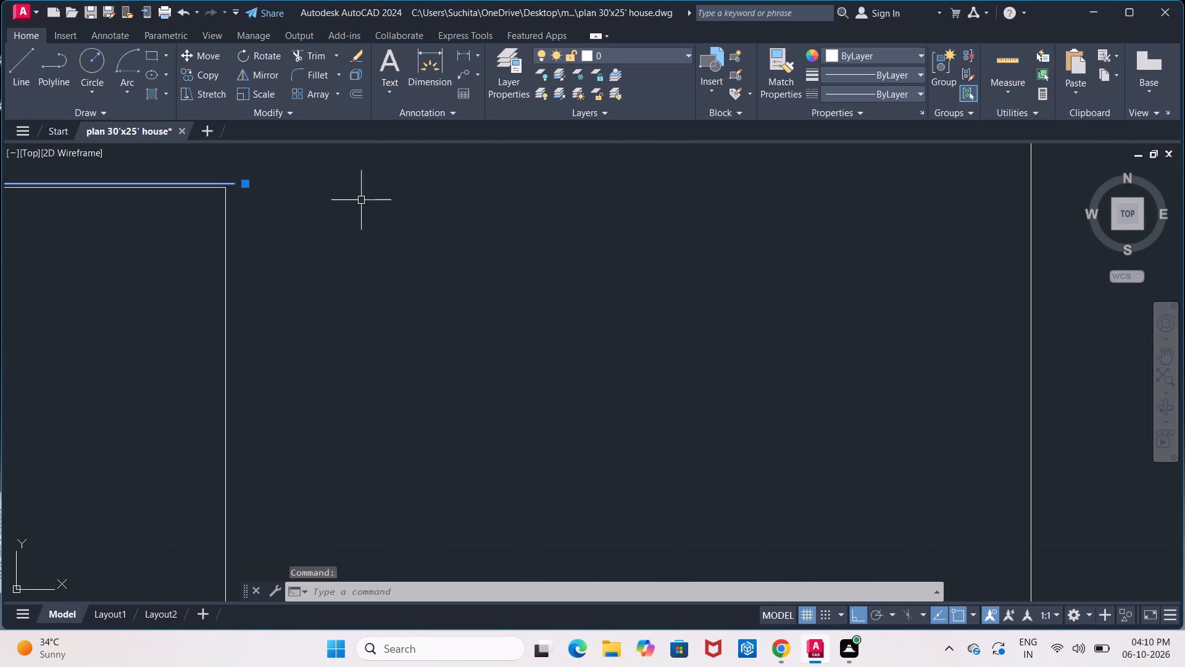
pyautogui.click(210, 56)
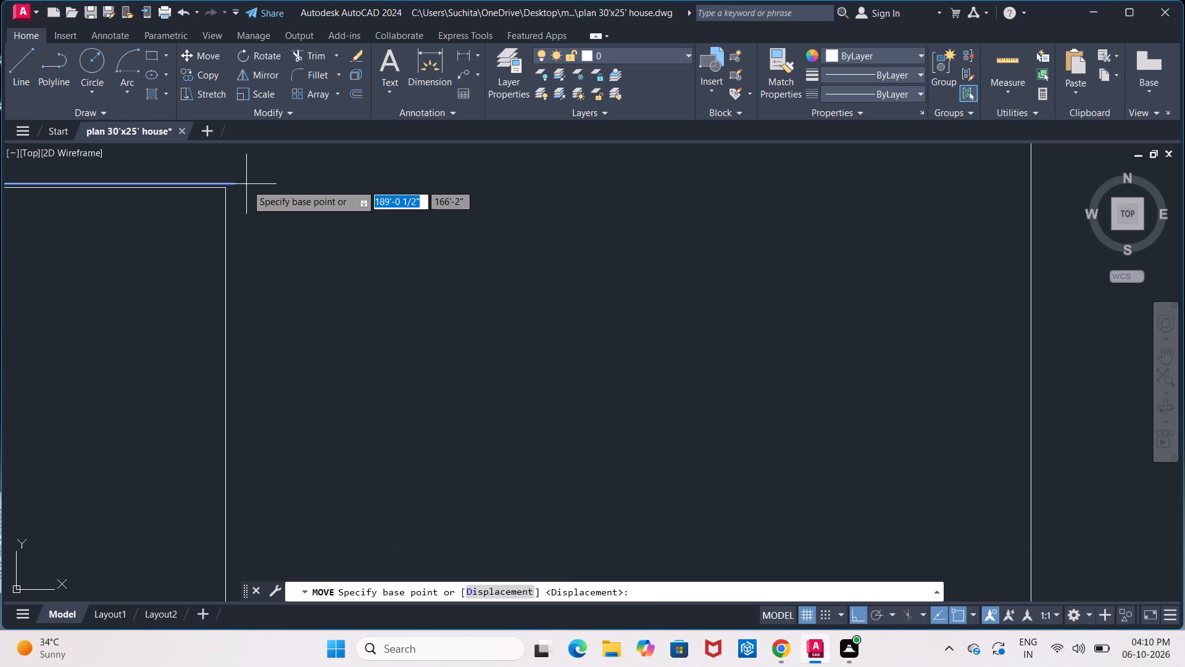
pyautogui.click(246, 184)
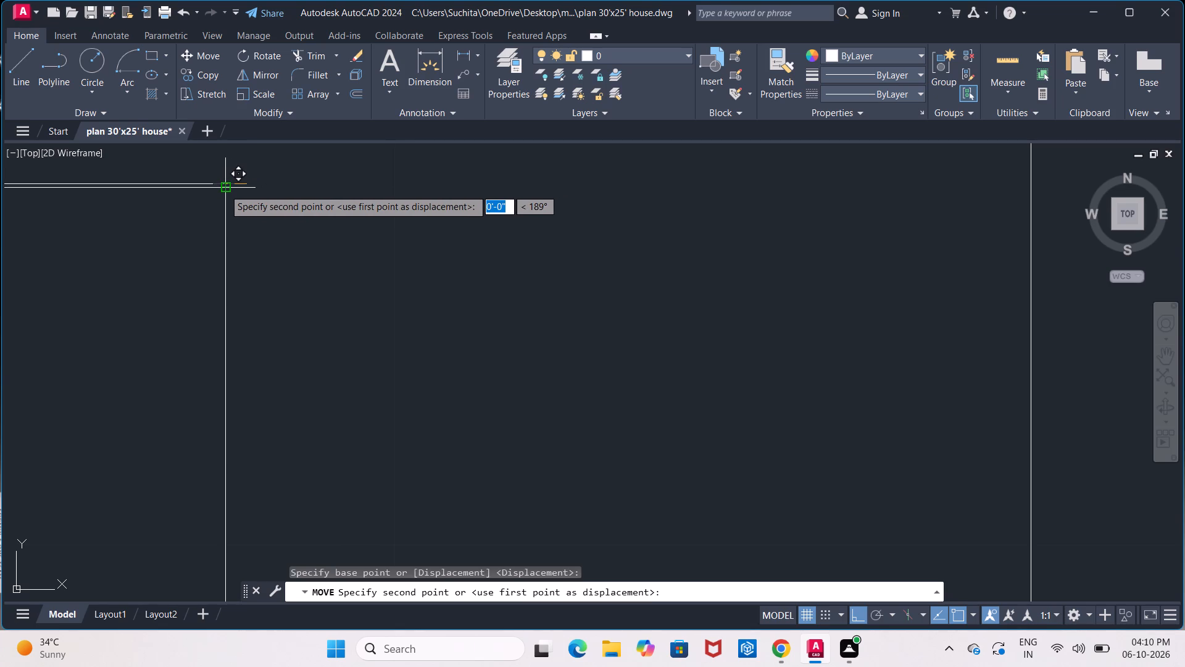
pyautogui.click(222, 190)
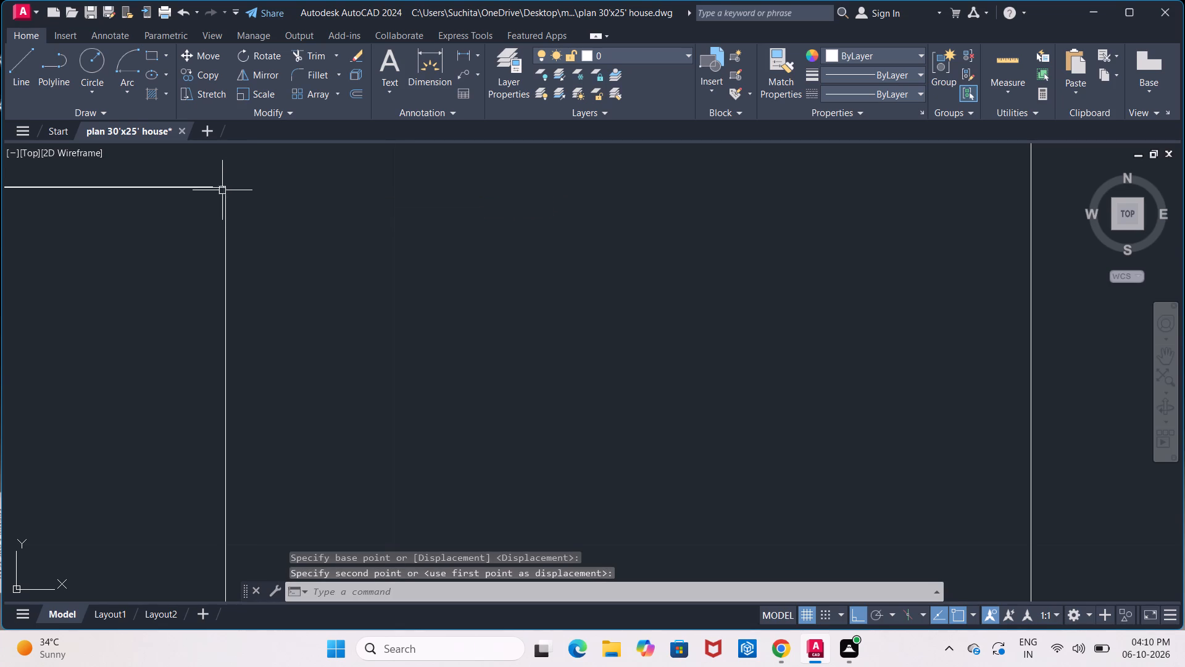
# Start another Move of the vertical dimension to close the small offset at the Dining Room's upper inner wall corner.
pyautogui.scroll(2, 244, 191)
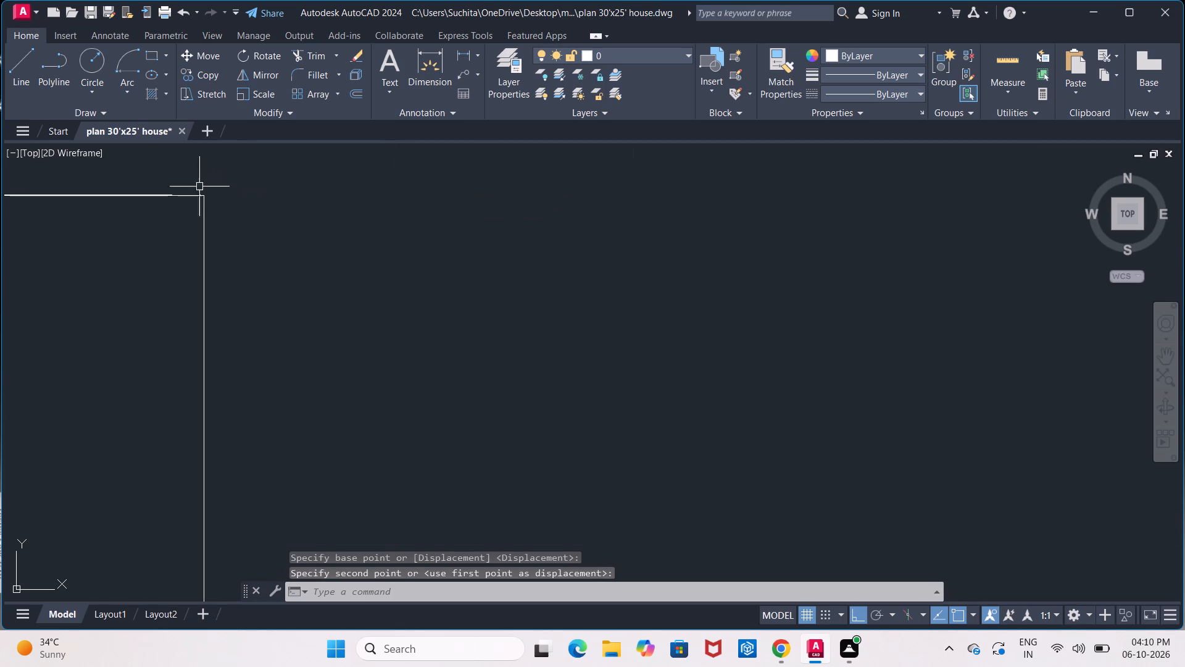
pyautogui.scroll(4, 197, 191)
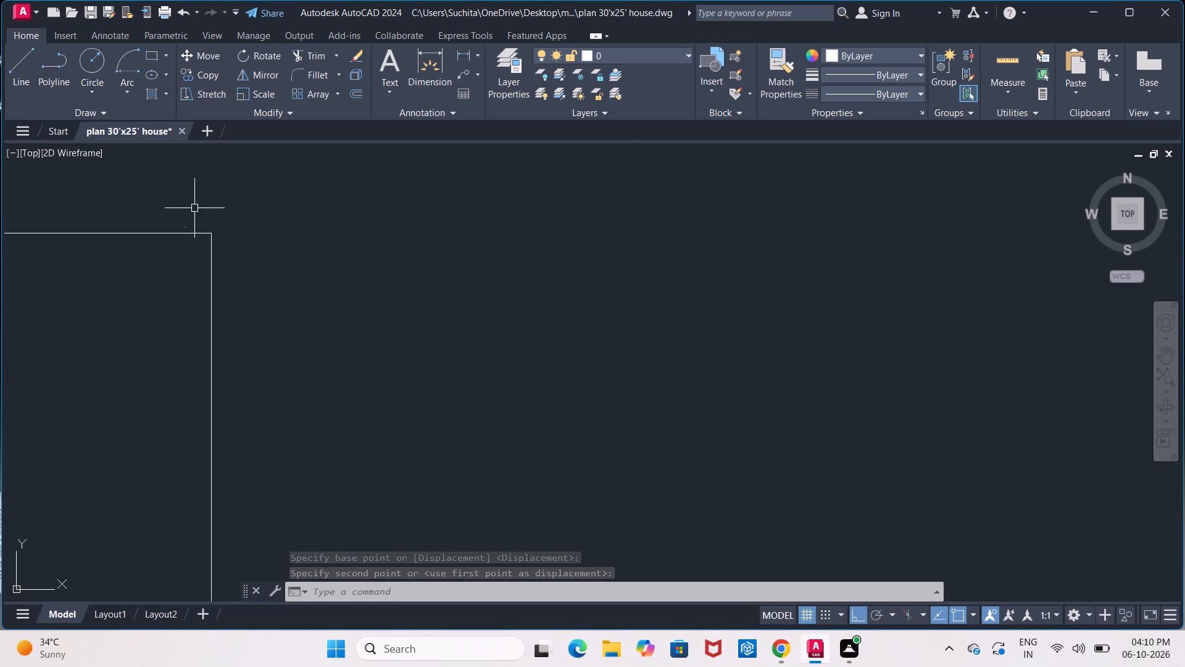
pyautogui.click(186, 226)
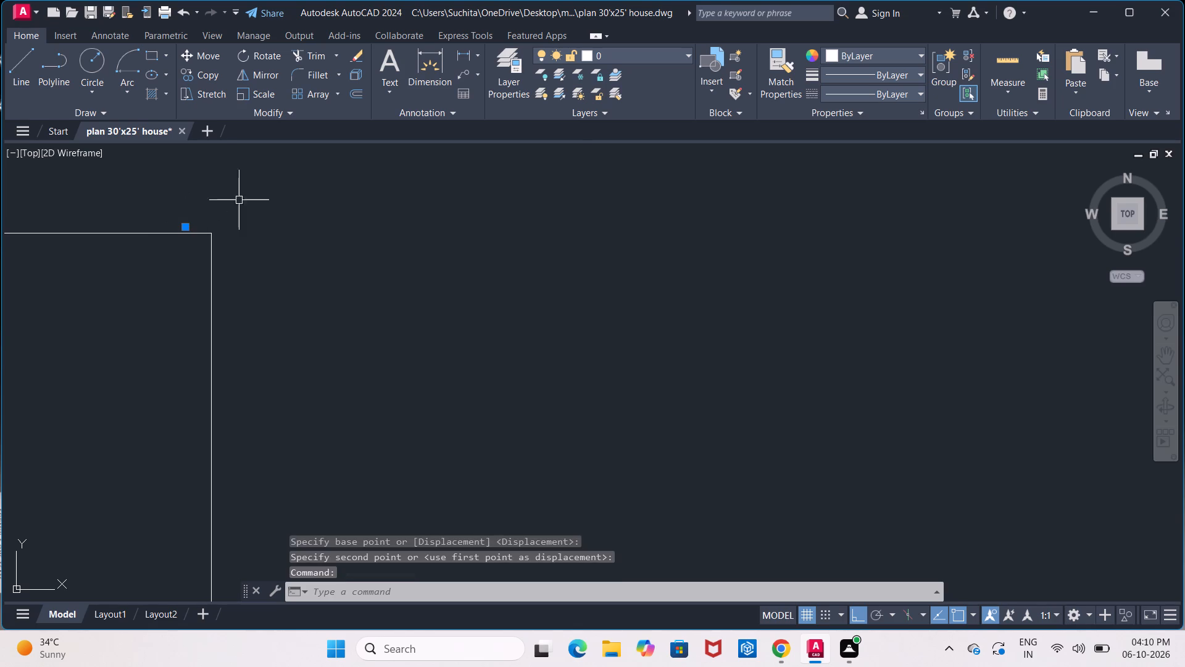
pyautogui.click(206, 59)
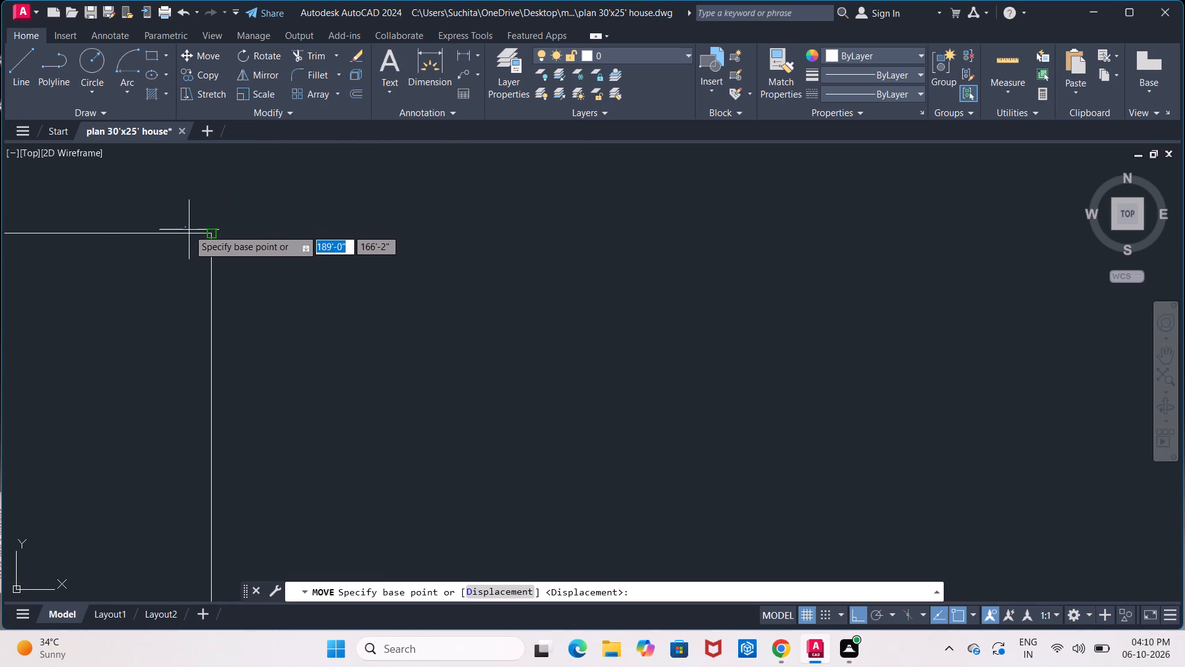
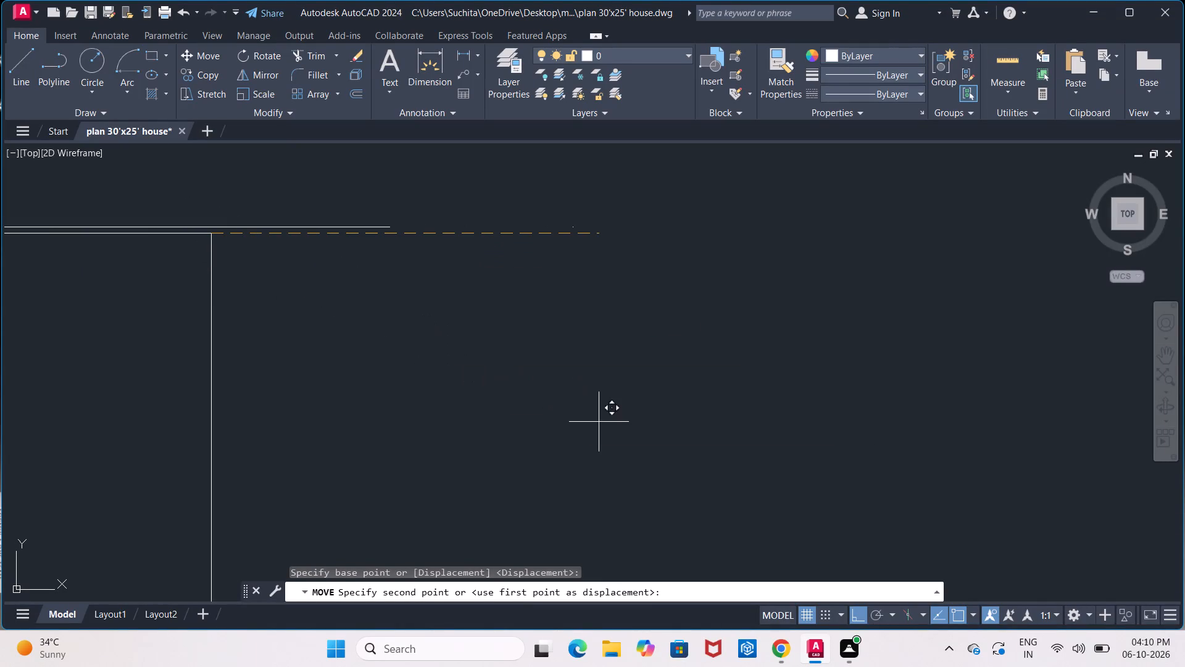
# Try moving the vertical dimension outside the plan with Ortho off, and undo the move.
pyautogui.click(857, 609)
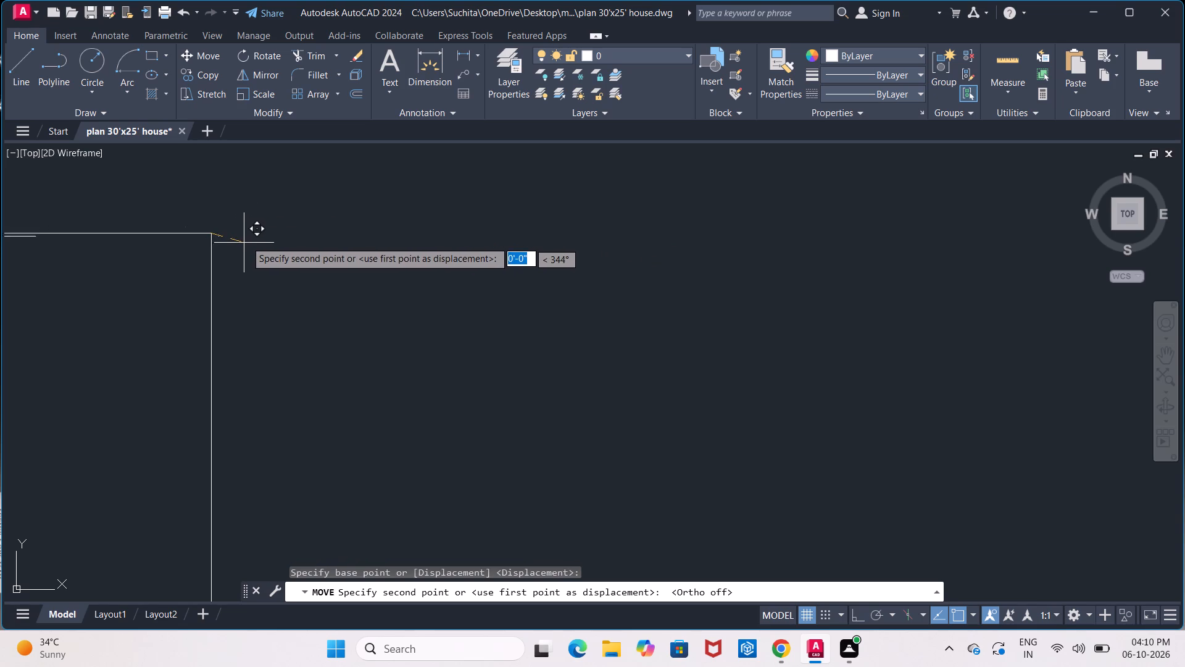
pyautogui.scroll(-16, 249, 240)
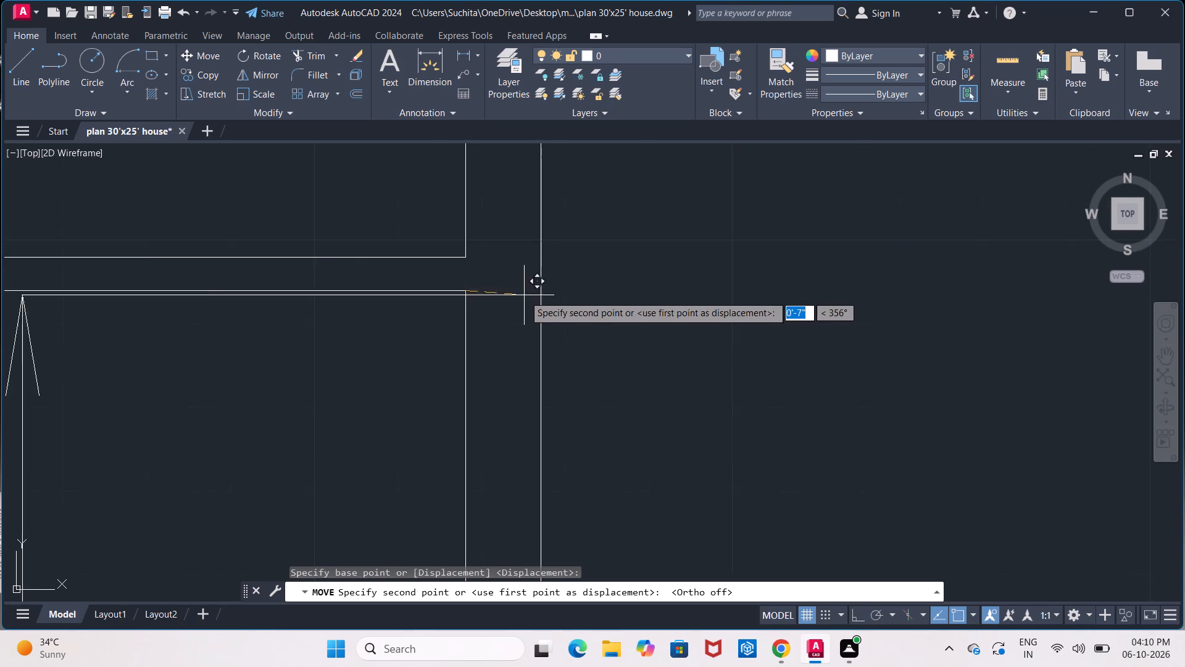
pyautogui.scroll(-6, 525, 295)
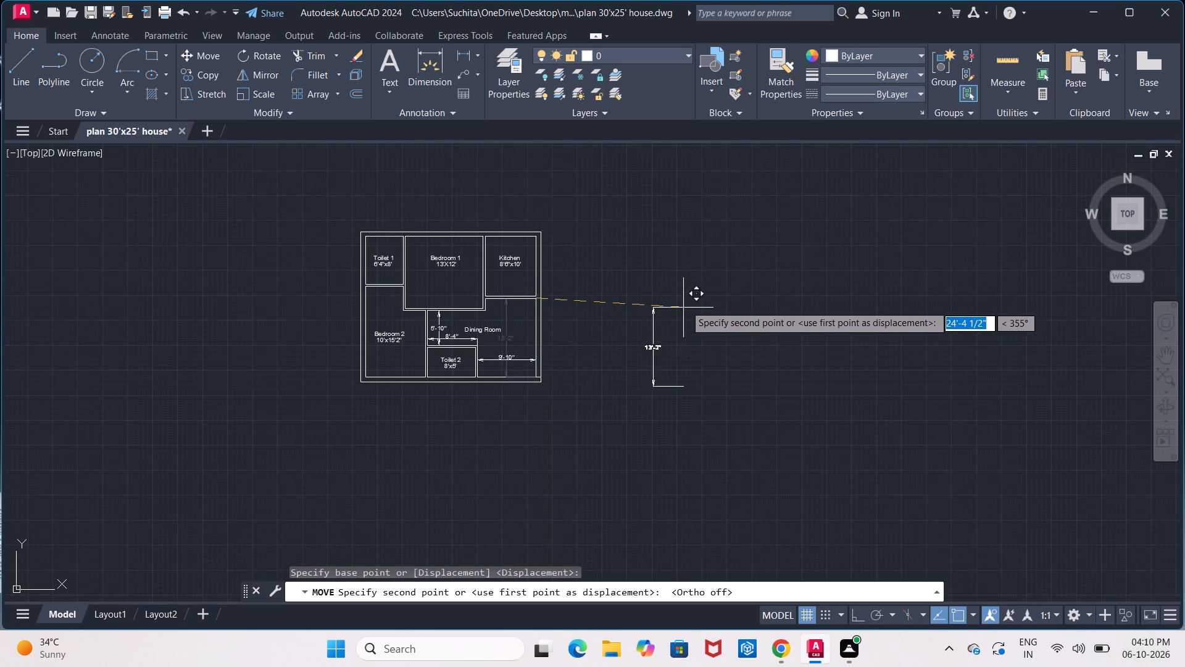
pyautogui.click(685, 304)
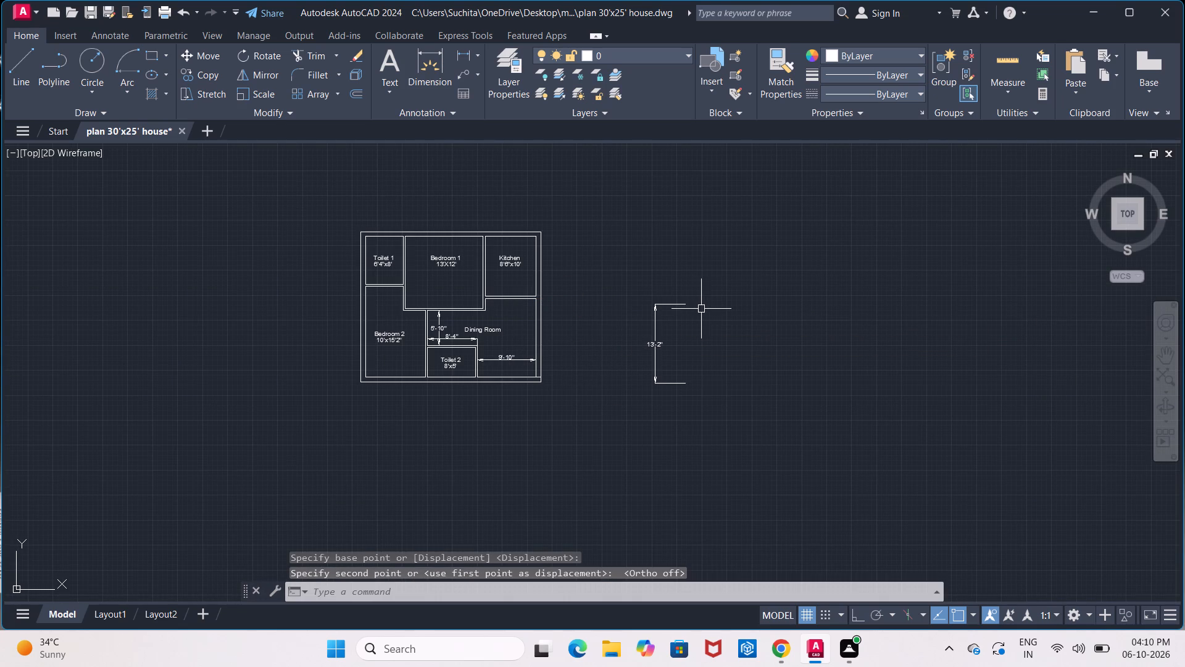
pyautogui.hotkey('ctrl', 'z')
# Delete the Dining Room's vertical 13'-2" dimension.
pyautogui.scroll(-7, 702, 309)
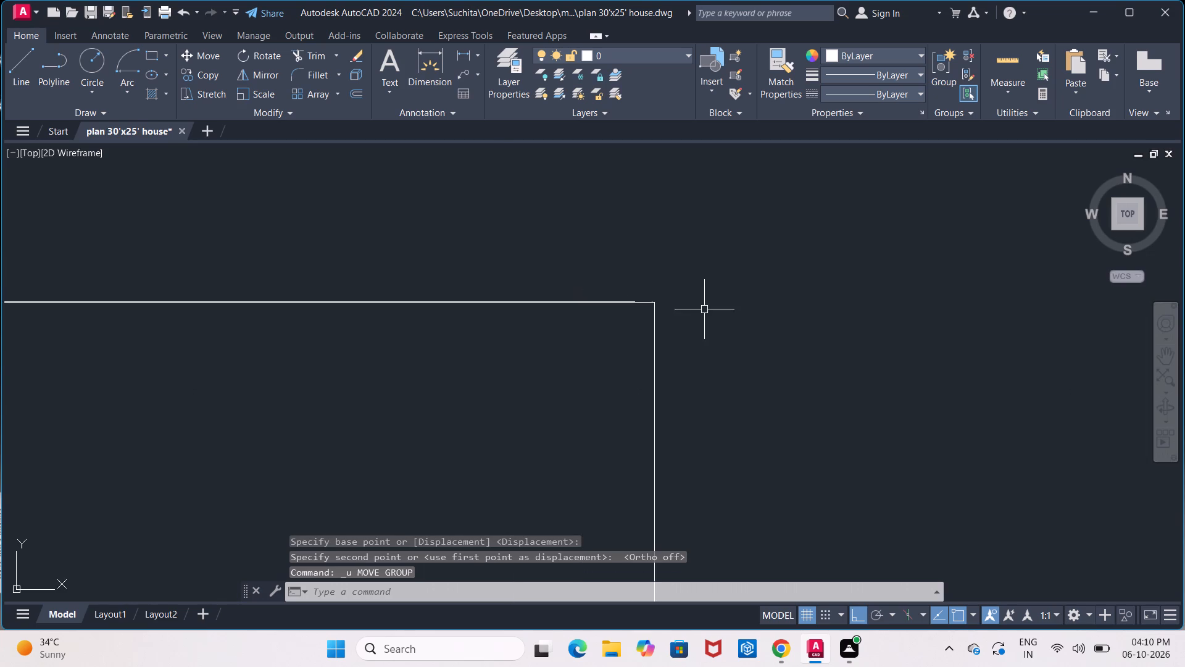
pyautogui.scroll(-13, 705, 309)
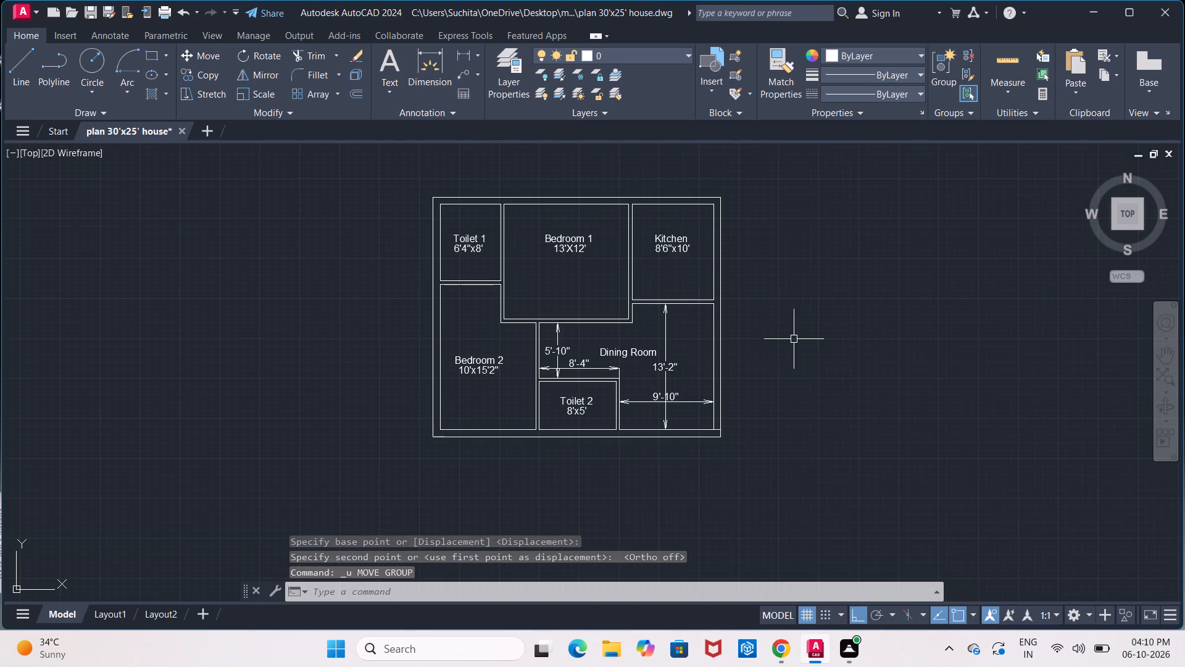
pyautogui.scroll(1, 794, 338)
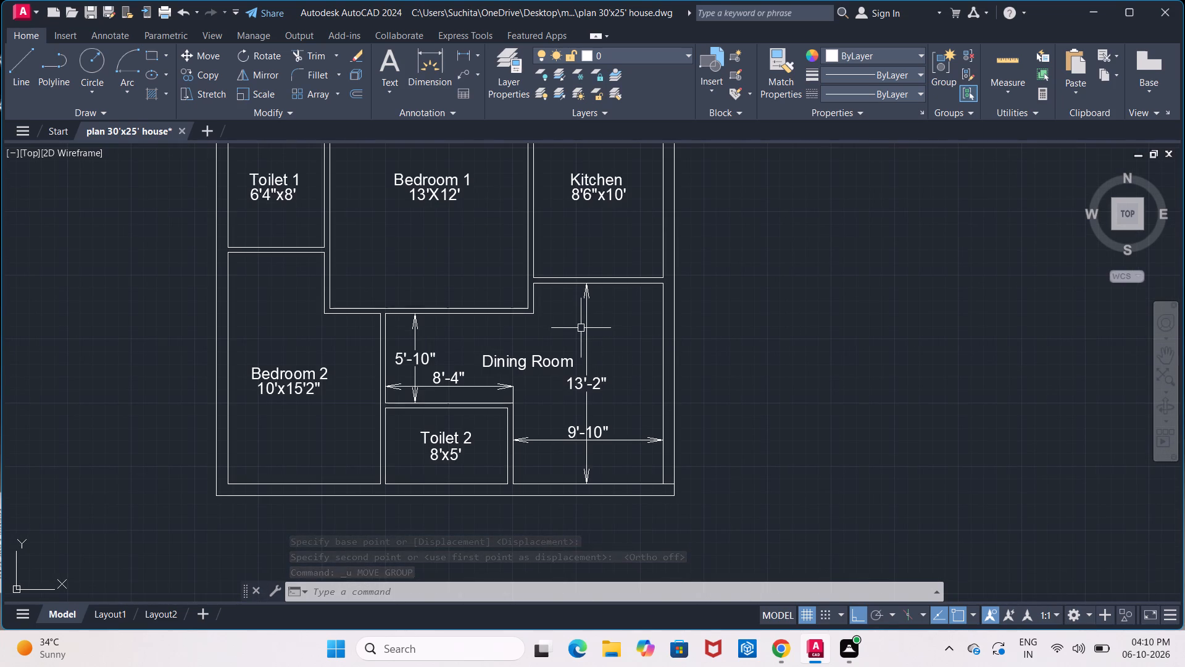
pyautogui.click(585, 325)
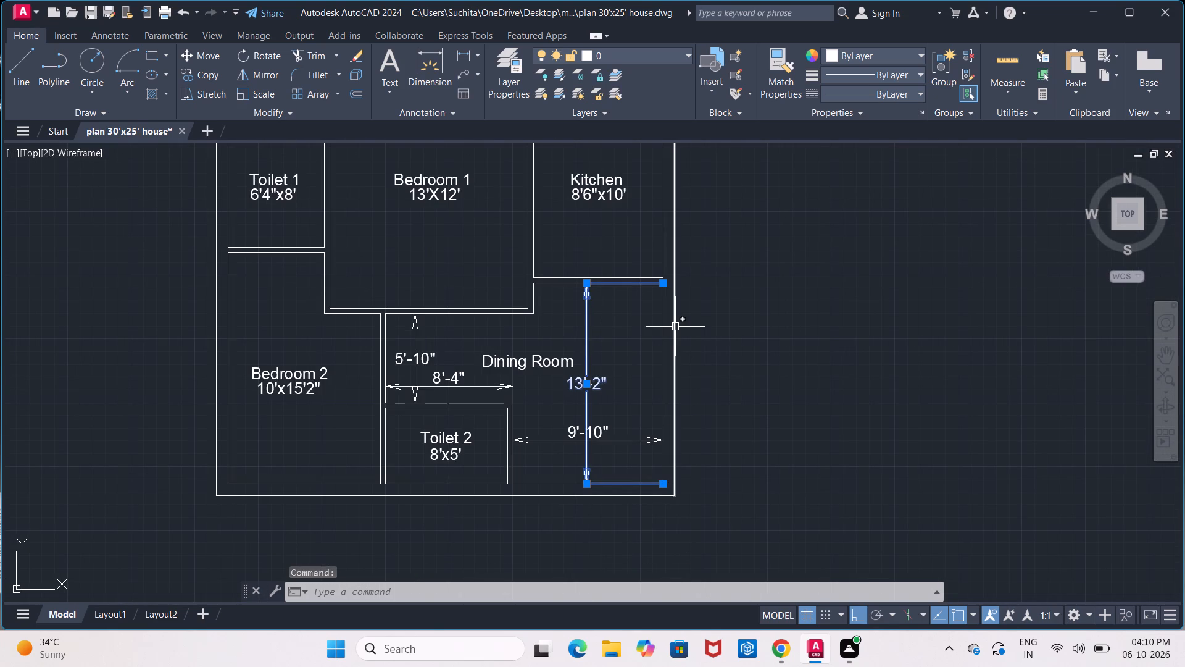
pyautogui.press('Delete')
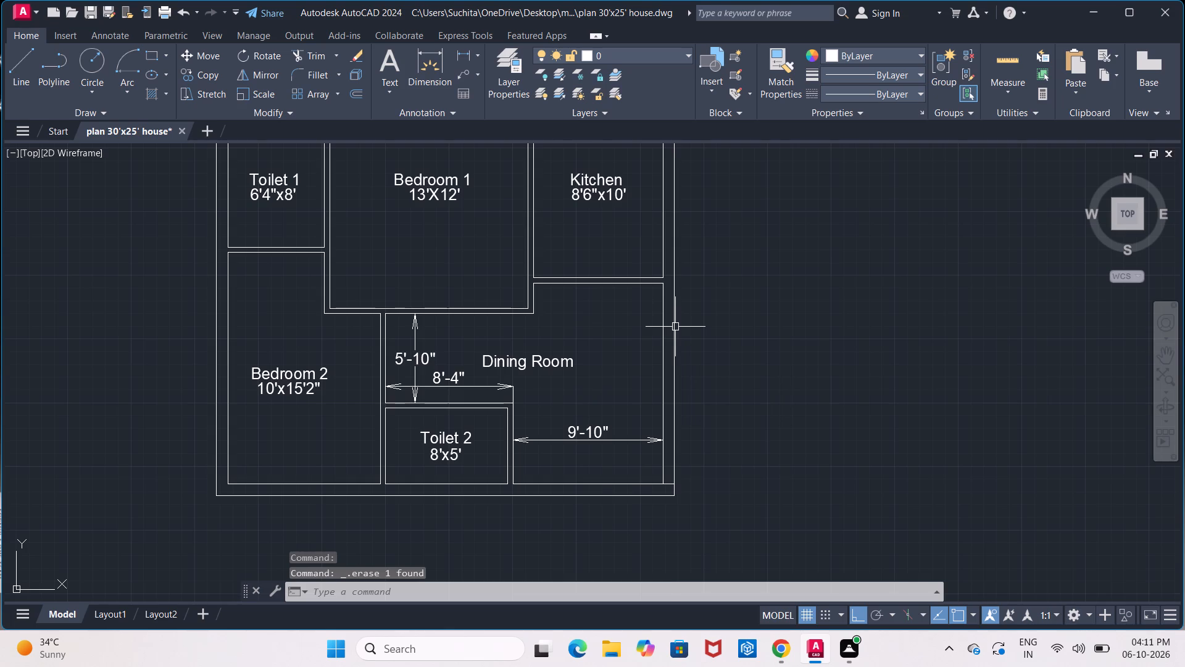
# Add a vertical linear dimension between the Dining Room's upper and lower inner corners at the side wall, placing its line inside the room.
pyautogui.scroll(1, 673, 327)
pyautogui.scroll(2, 667, 264)
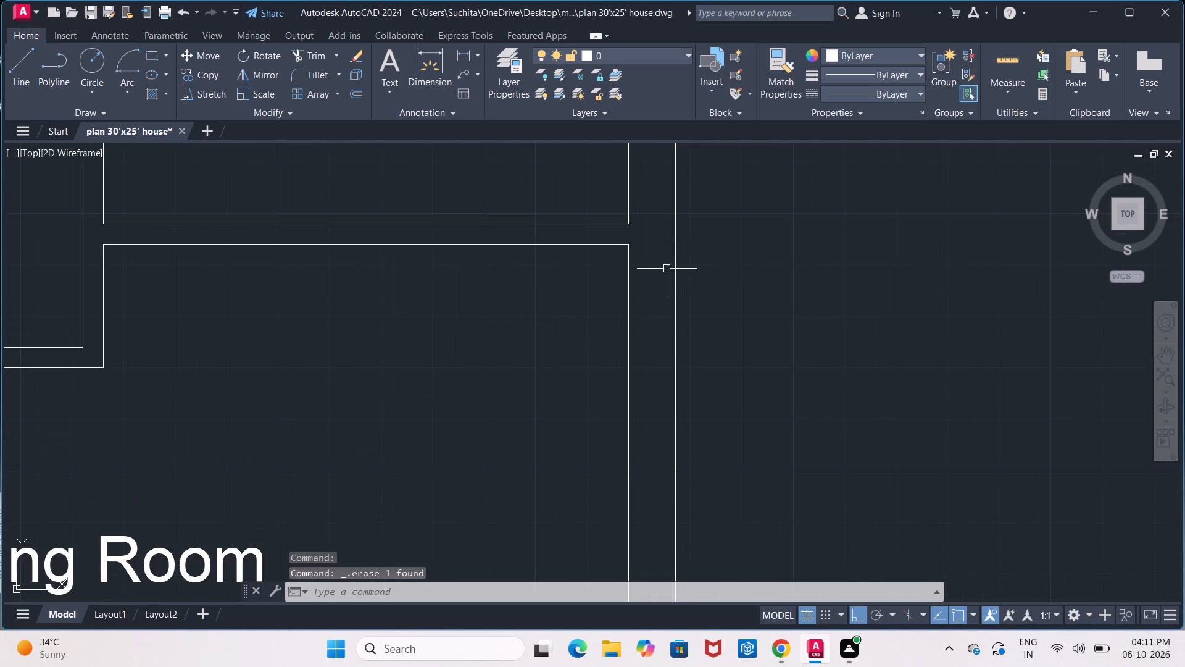
pyautogui.scroll(-2, 663, 269)
pyautogui.moveTo(662, 270); pyautogui.dragTo(546, 203, button='middle')
pyautogui.scroll(-1, 648, 259)
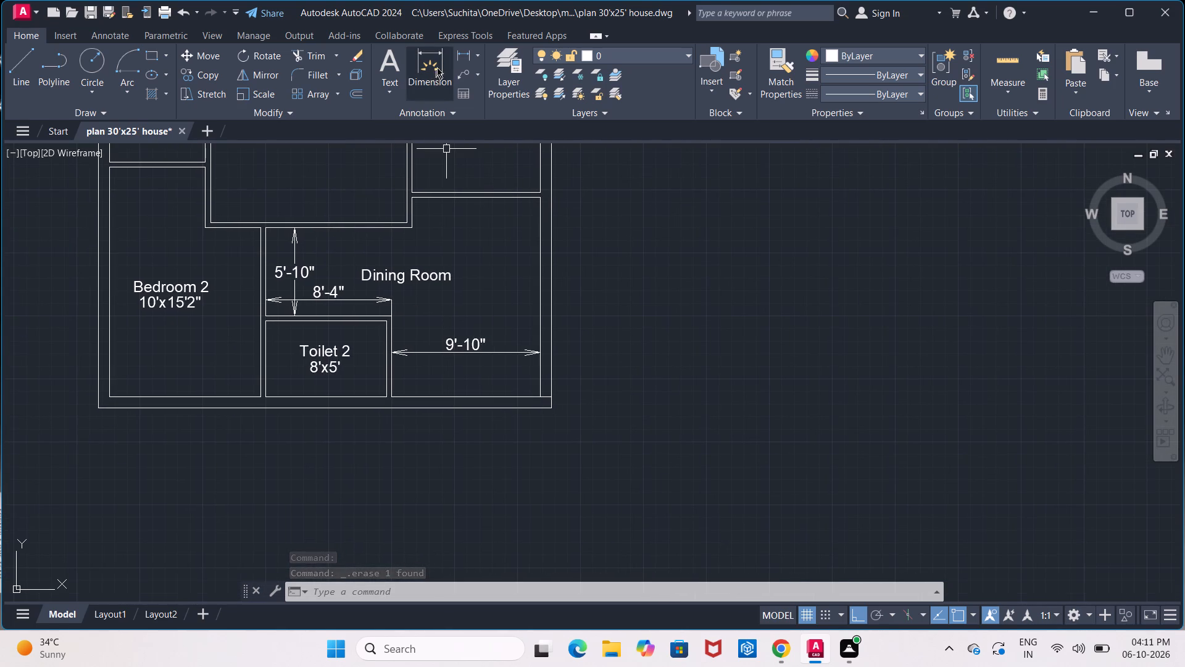
pyautogui.click(461, 52)
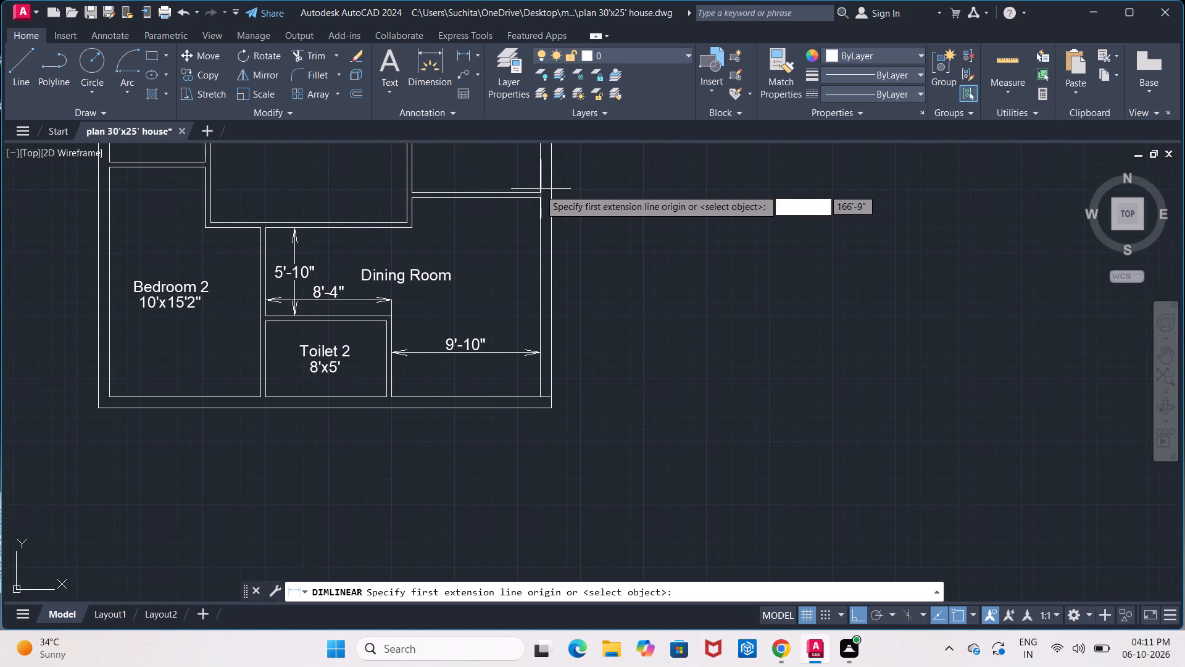
pyautogui.click(543, 198)
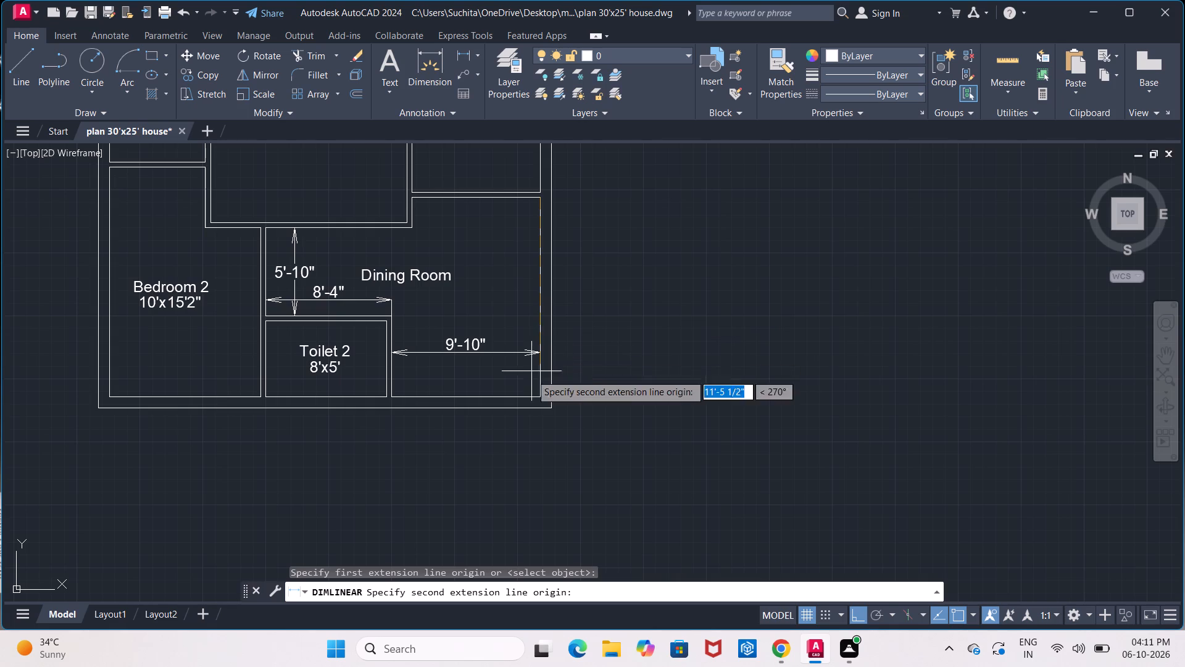
pyautogui.click(539, 396)
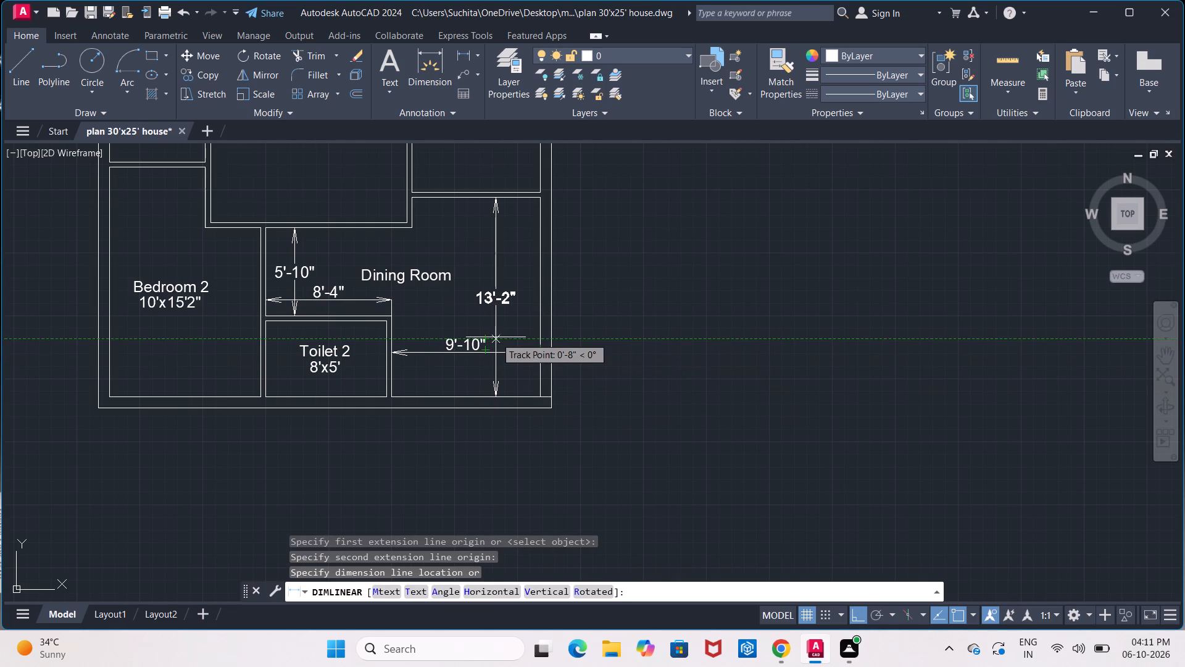
pyautogui.click(496, 337)
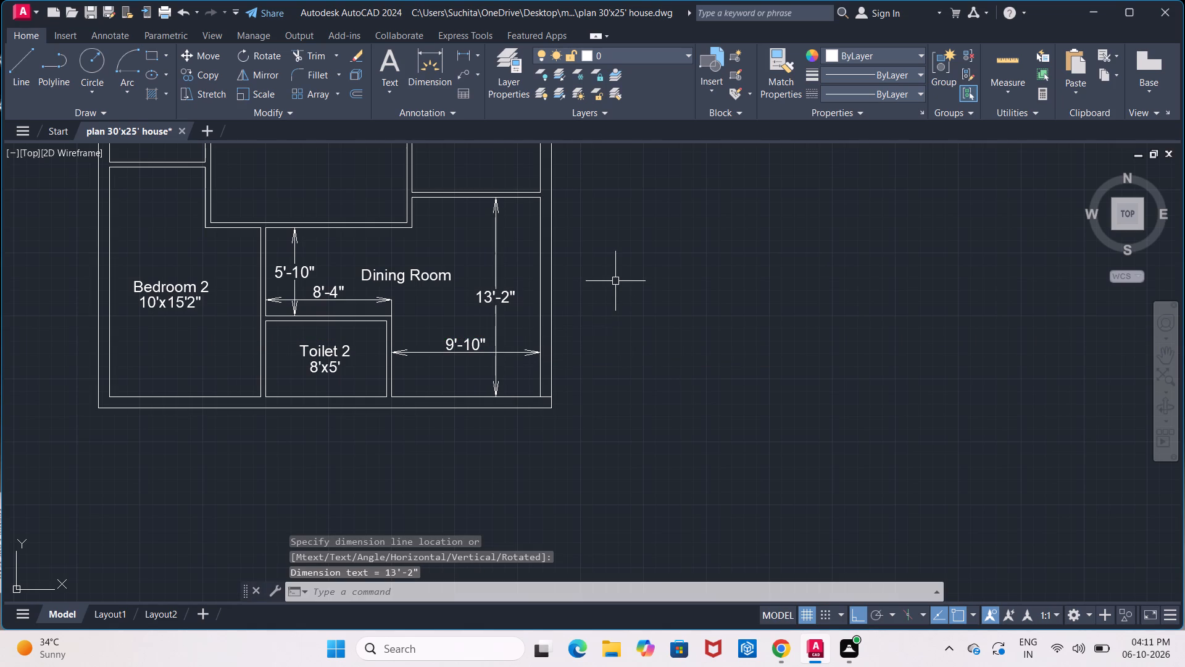
pyautogui.press('Escape')
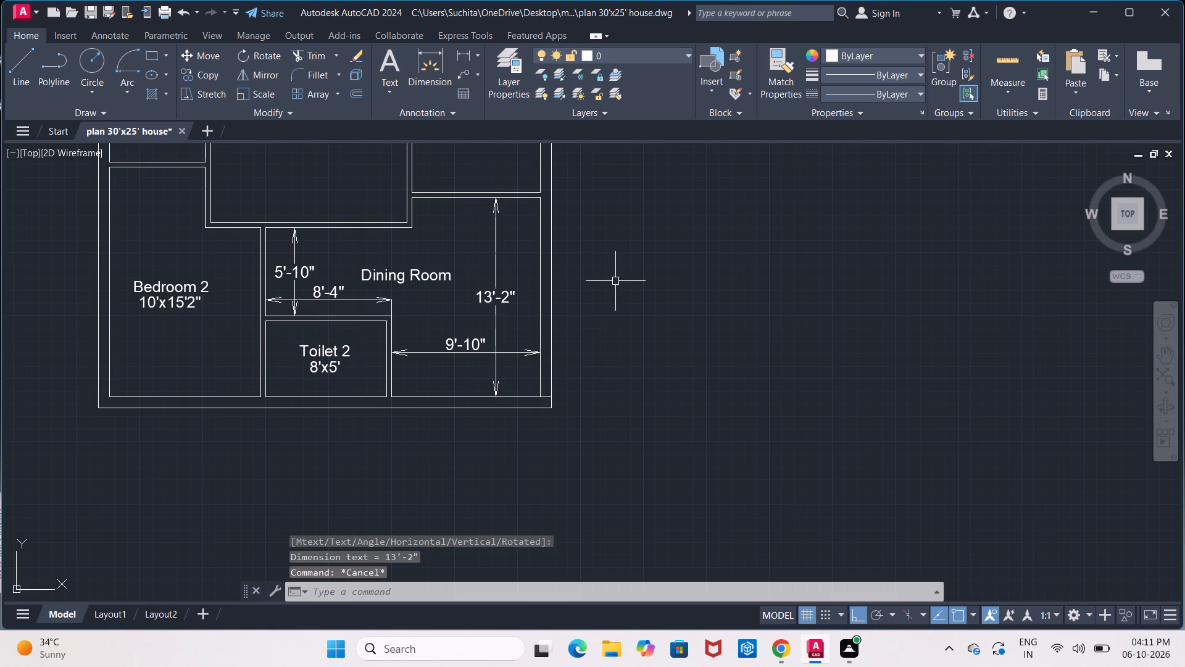
# Delete the Dining Room's upper wall line below the Kitchen.
pyautogui.click(20, 61)
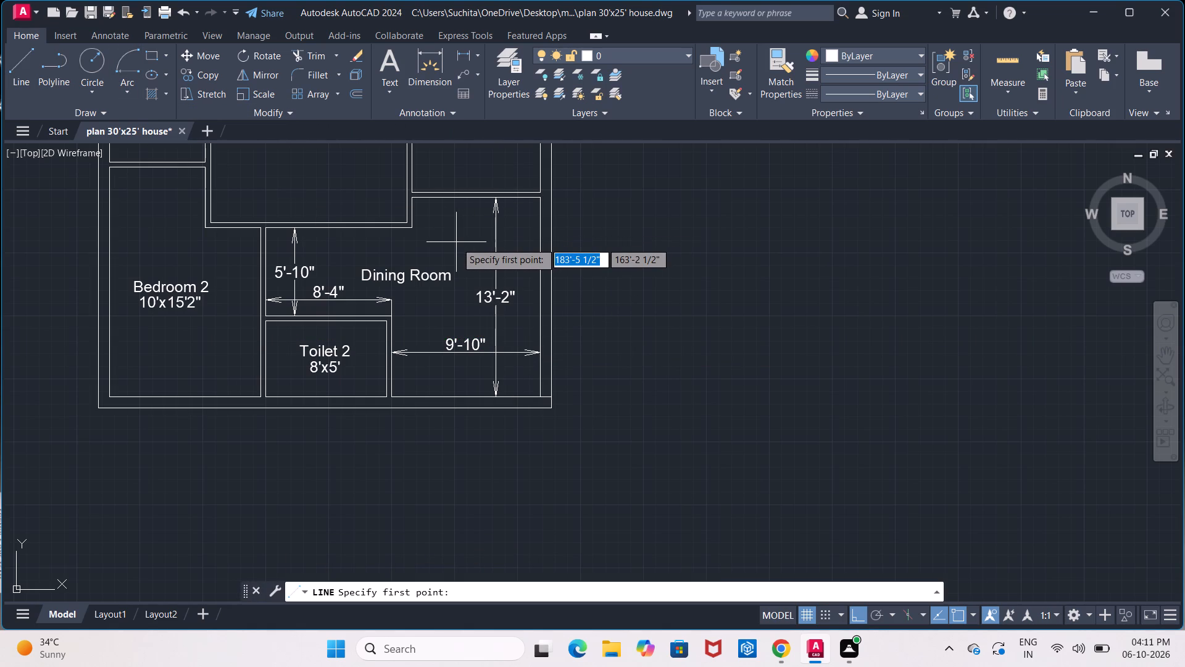
pyautogui.press('Escape')
pyautogui.scroll(1, 460, 223)
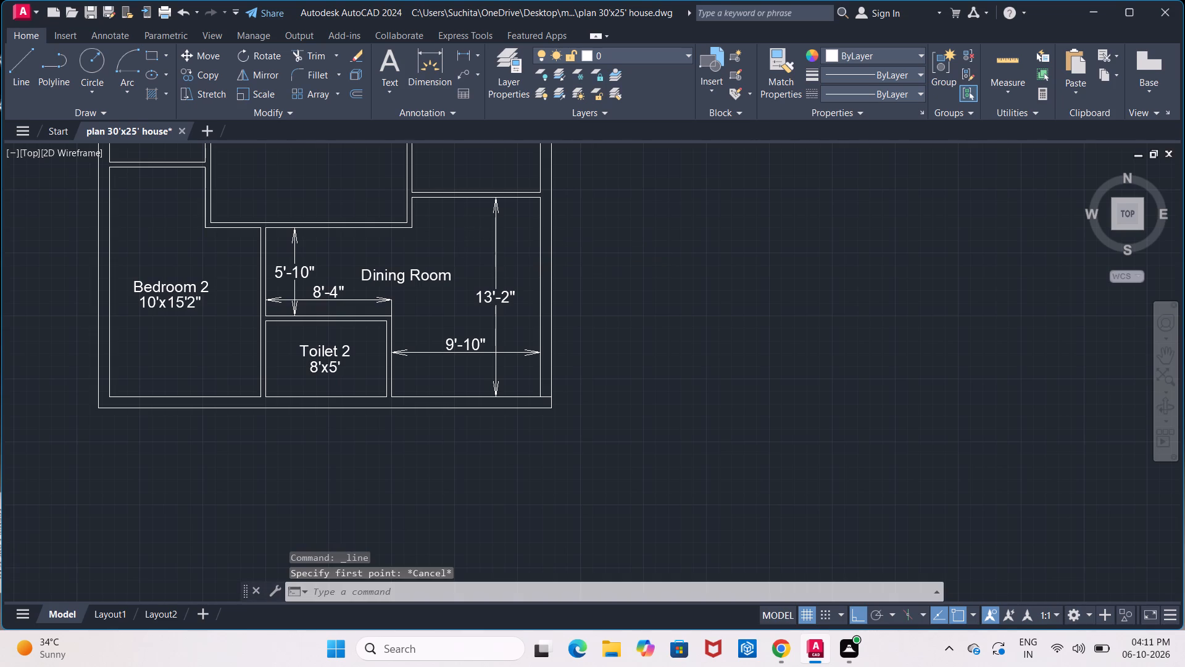
pyautogui.moveTo(473, 240); pyautogui.dragTo(463, 306, button='middle')
pyautogui.scroll(-1, 468, 292)
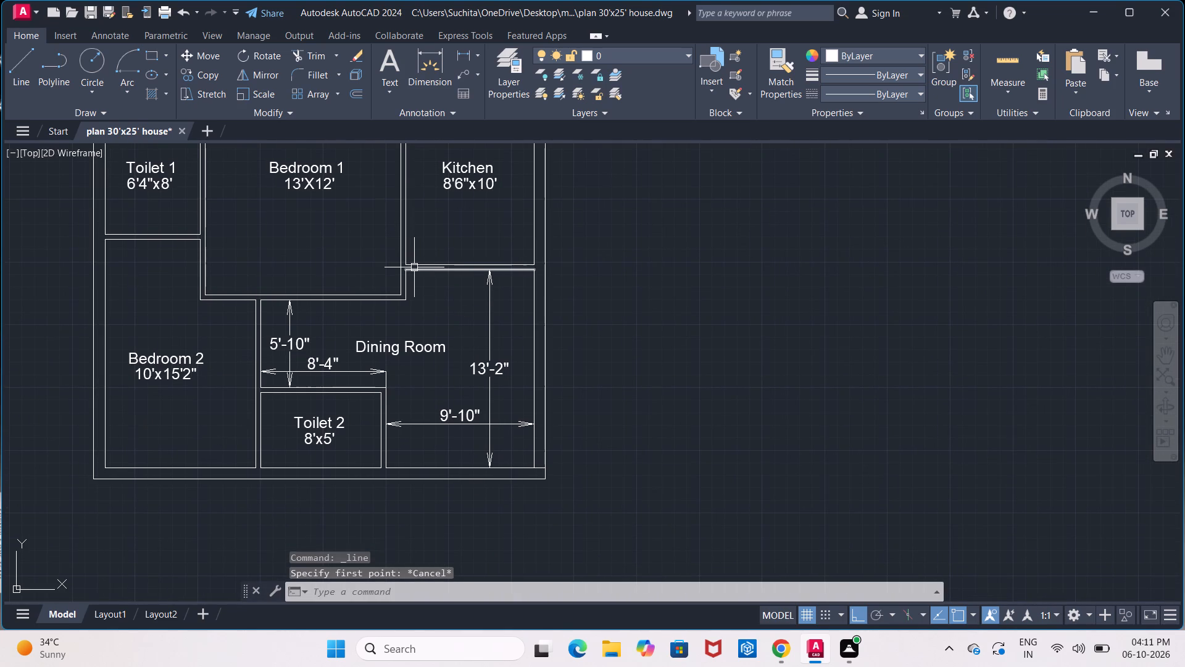
pyautogui.click(415, 267)
pyautogui.press('Delete')
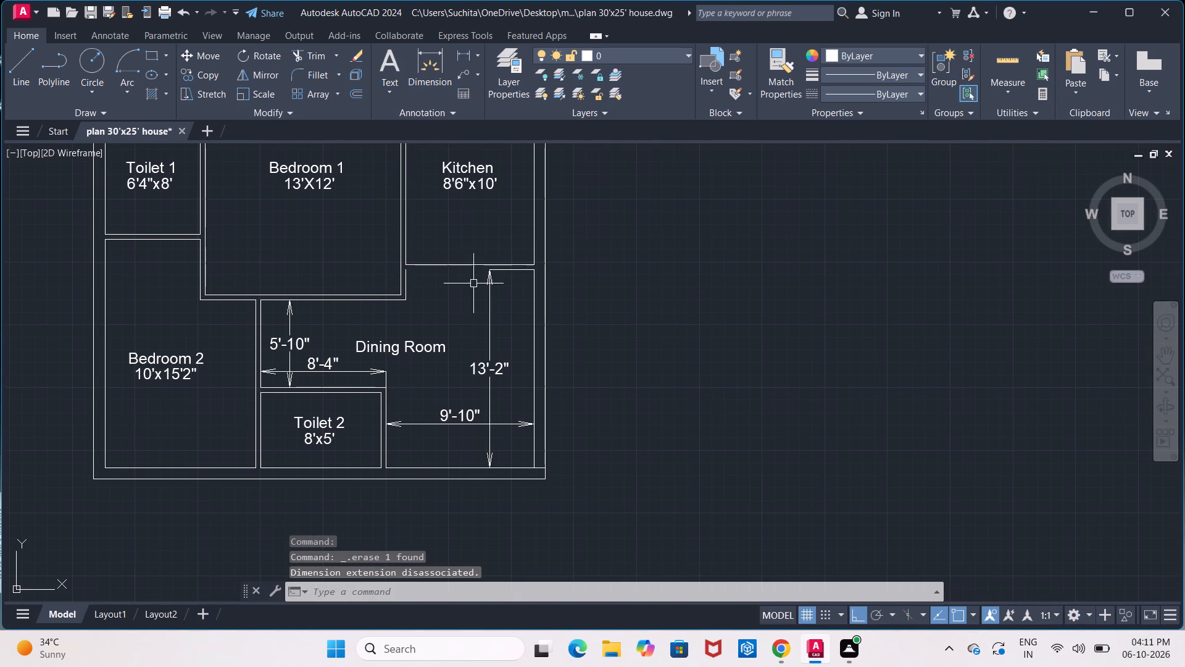
# Redraw the Dining Room's upper wall line 8'-6" to the inner side wall, continuing it horizontally about 3'-2" past that wall.
pyautogui.click(22, 65)
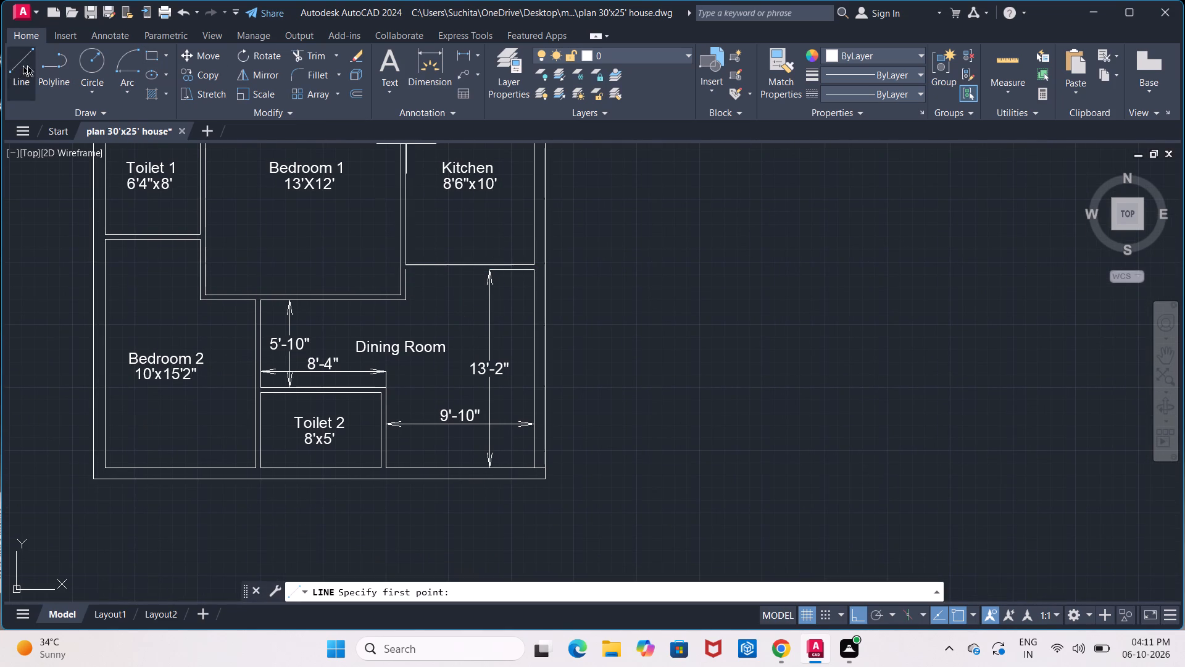
pyautogui.scroll(2, 383, 267)
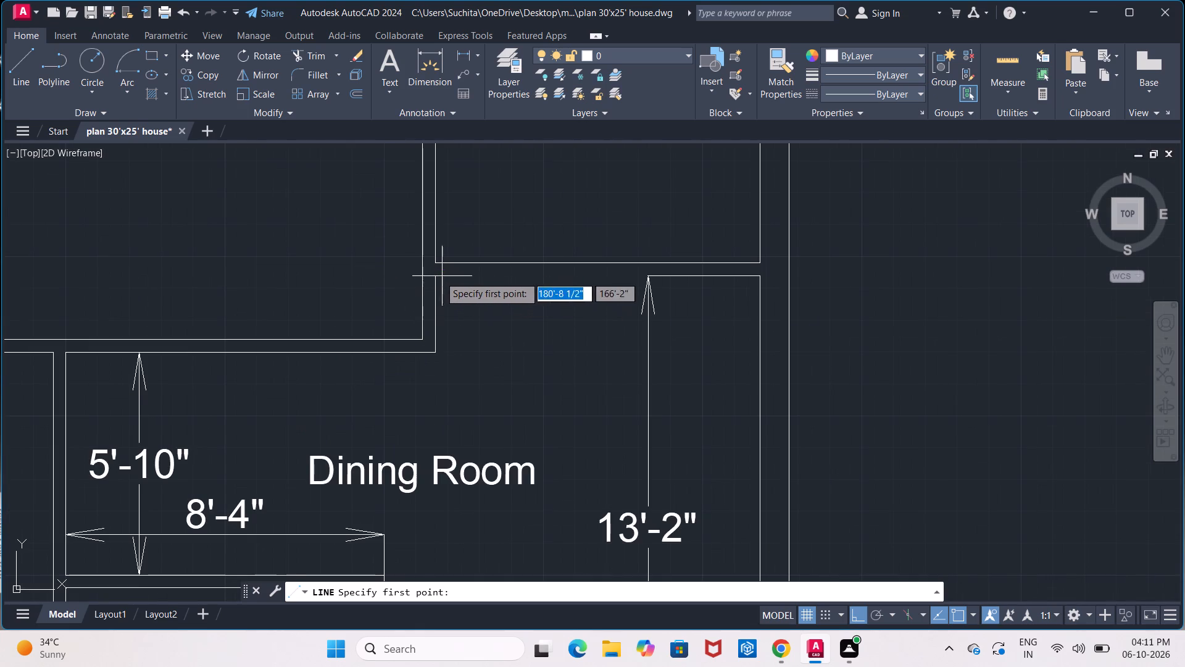
pyautogui.click(432, 277)
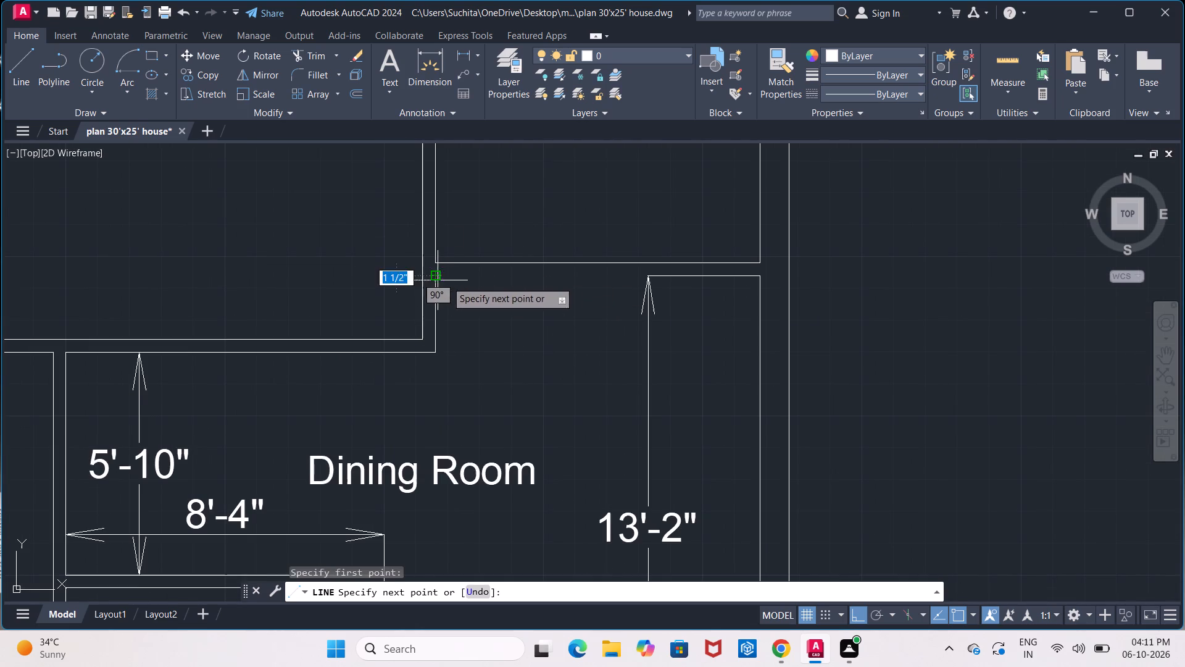
pyautogui.click(760, 277)
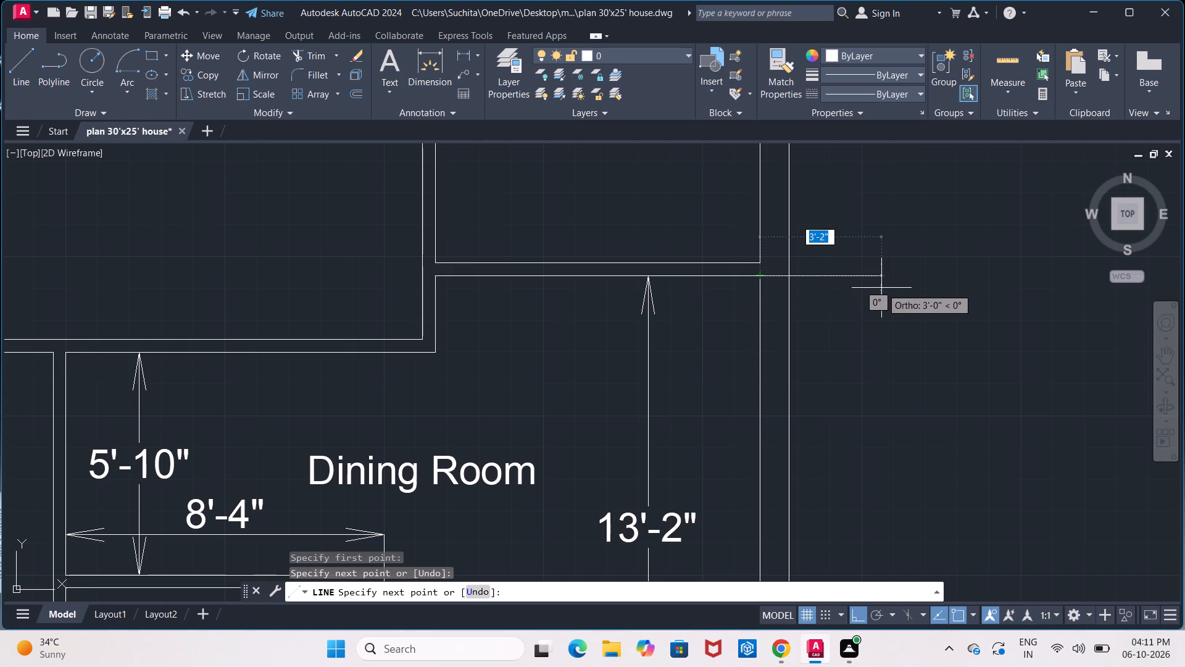
pyautogui.click(881, 288)
pyautogui.press('Escape')
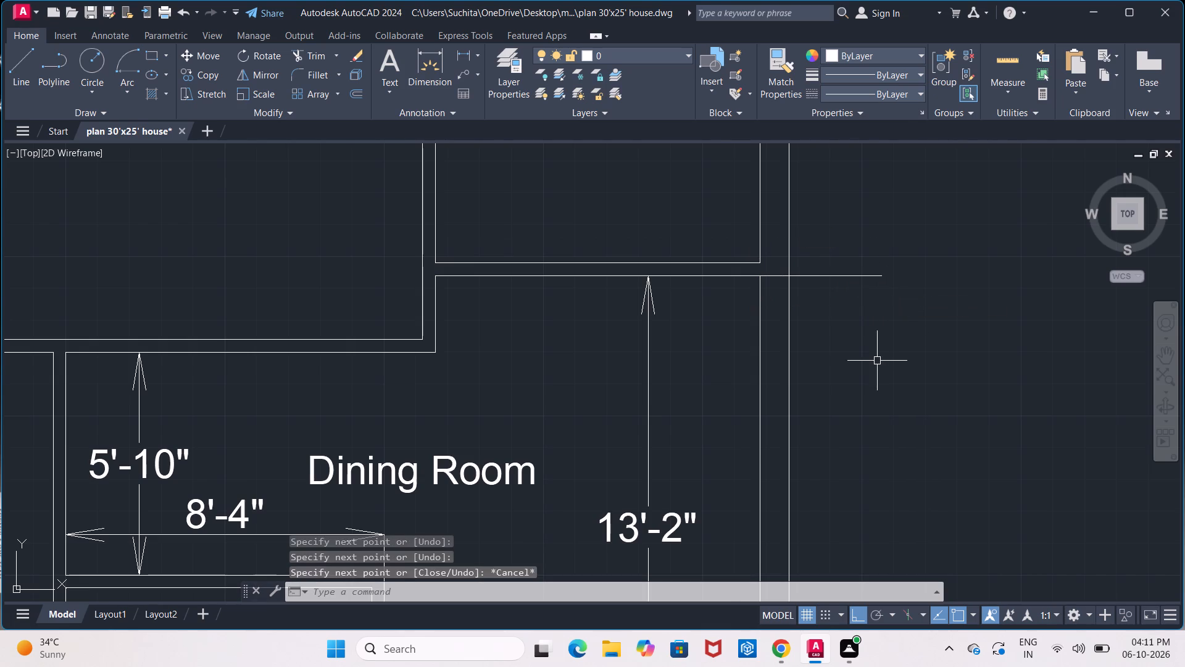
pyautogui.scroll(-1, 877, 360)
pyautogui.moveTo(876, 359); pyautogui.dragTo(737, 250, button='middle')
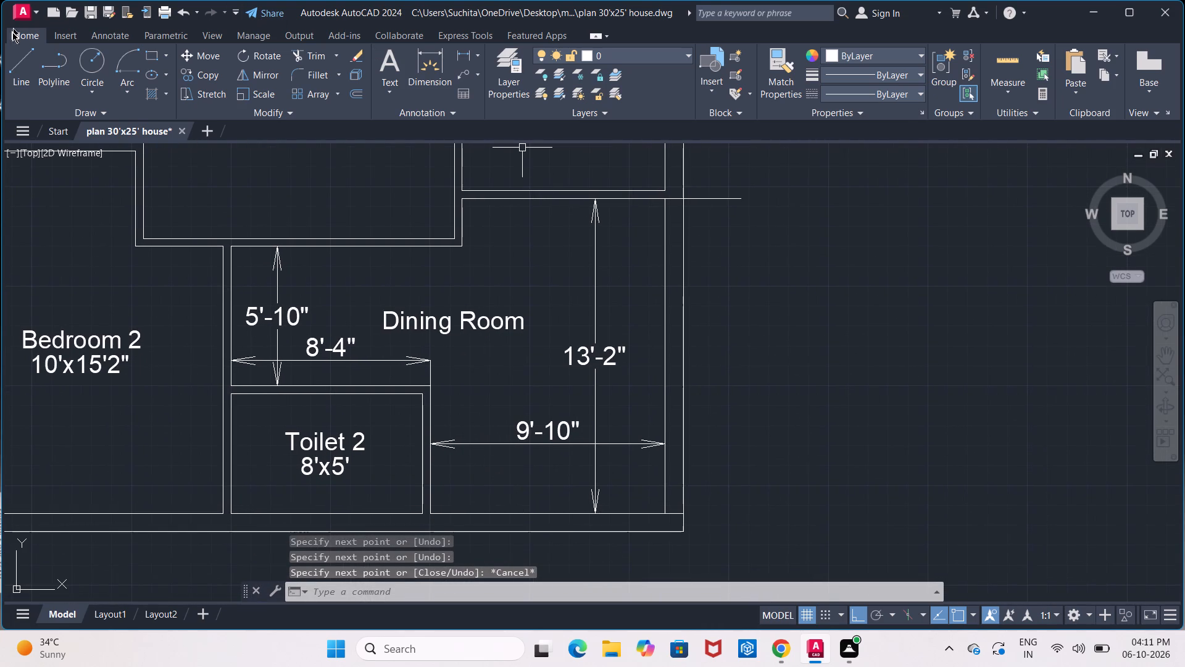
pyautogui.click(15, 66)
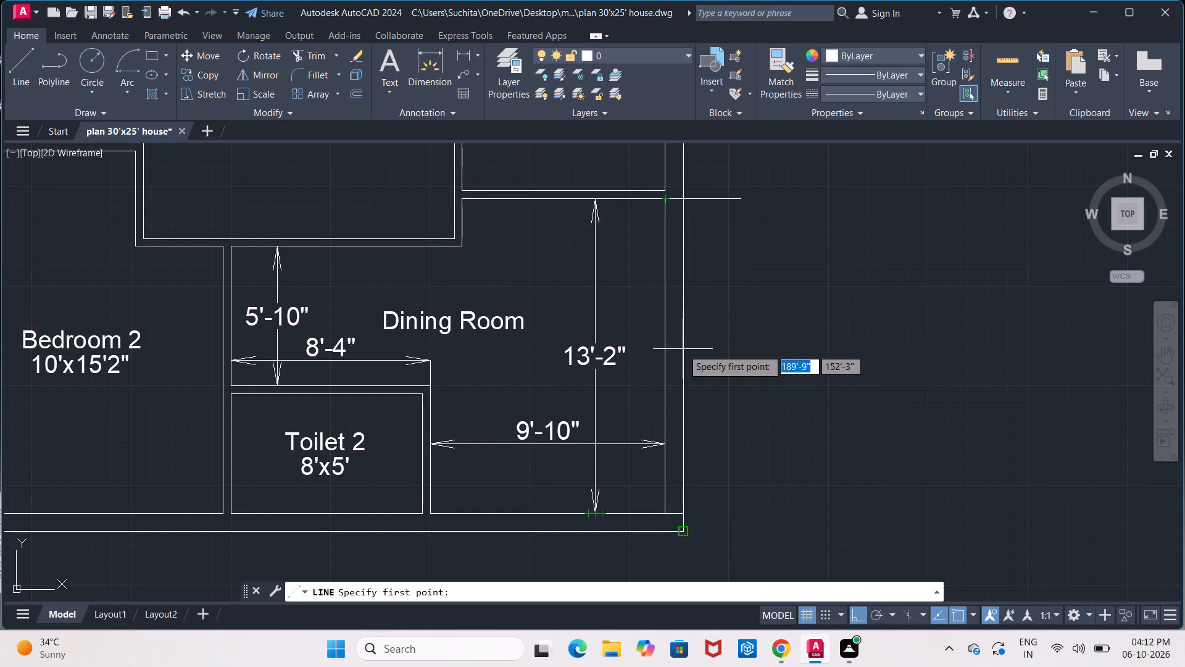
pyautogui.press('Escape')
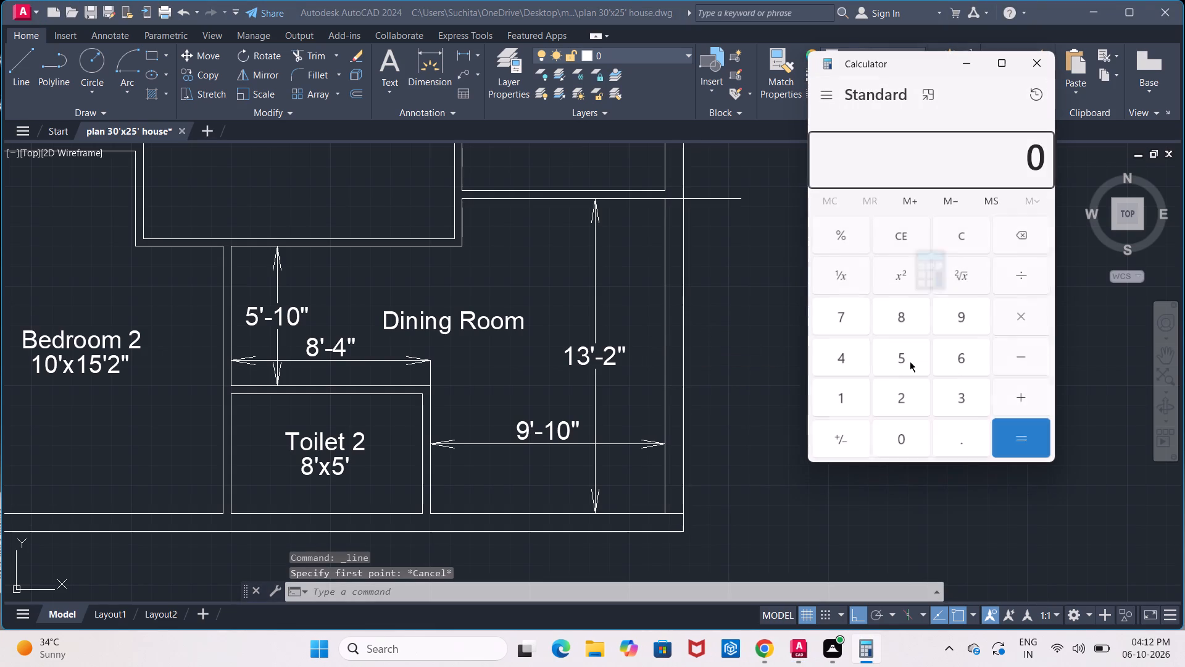
# Switch to Calculator, divide 13.2 by 2, and return to the floor plan.
pyautogui.press('1')
pyautogui.write('3.2')
pyautogui.write('/2')
pyautogui.press('Return')
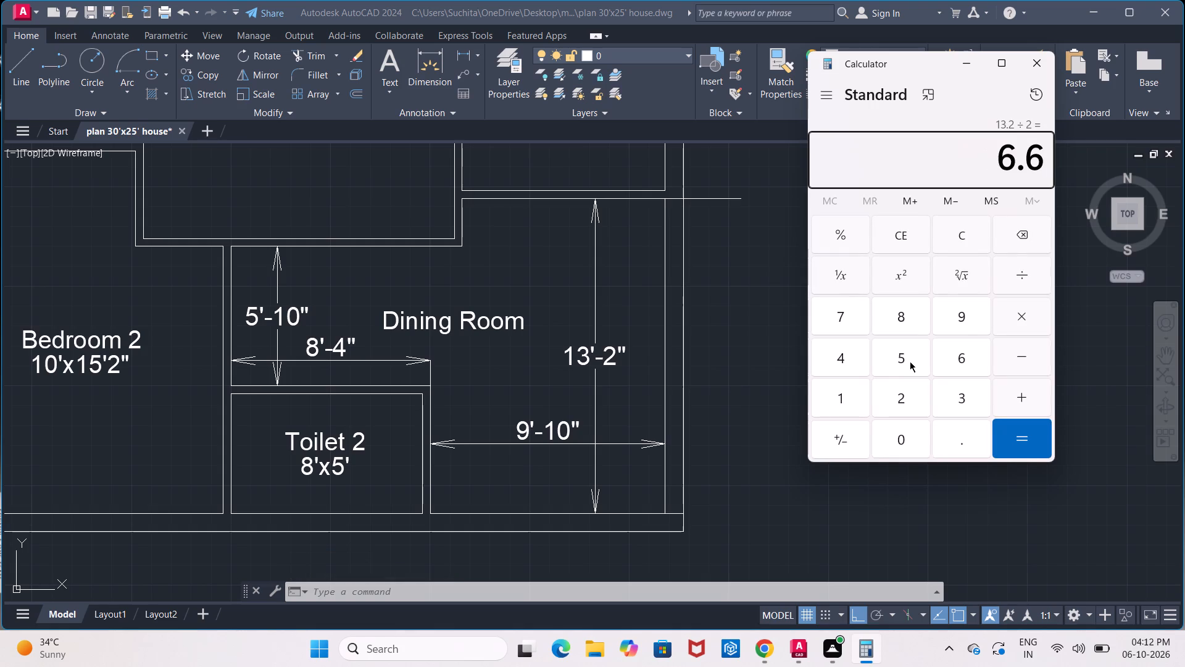
pyautogui.click(731, 382)
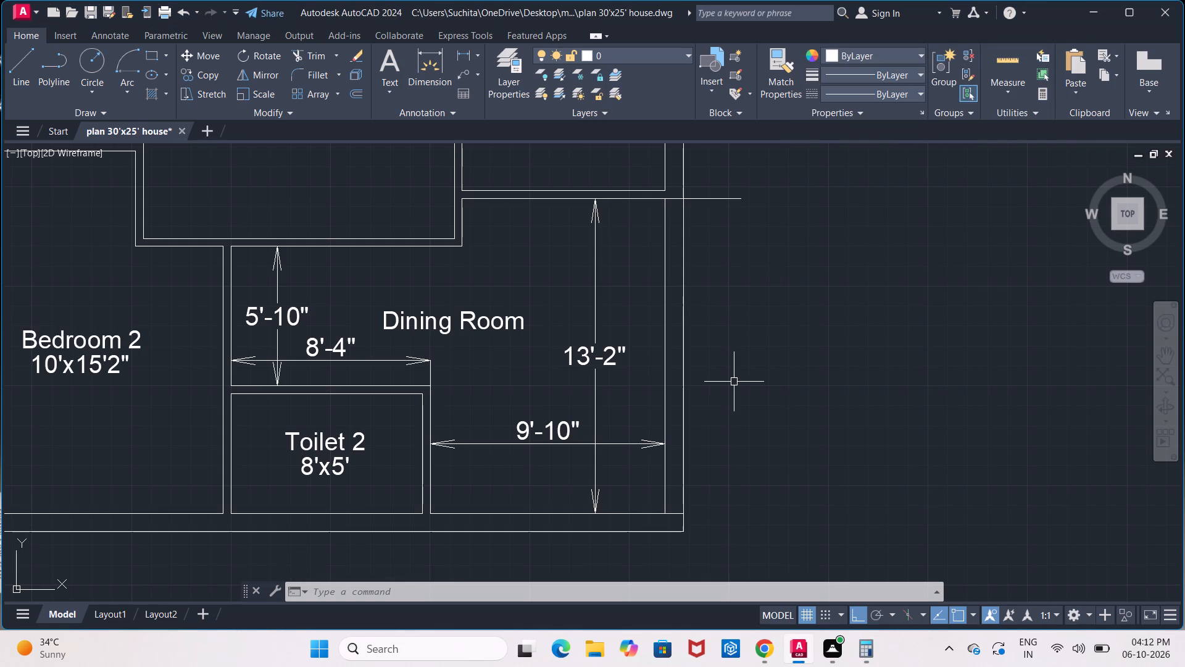
pyautogui.press('Escape')
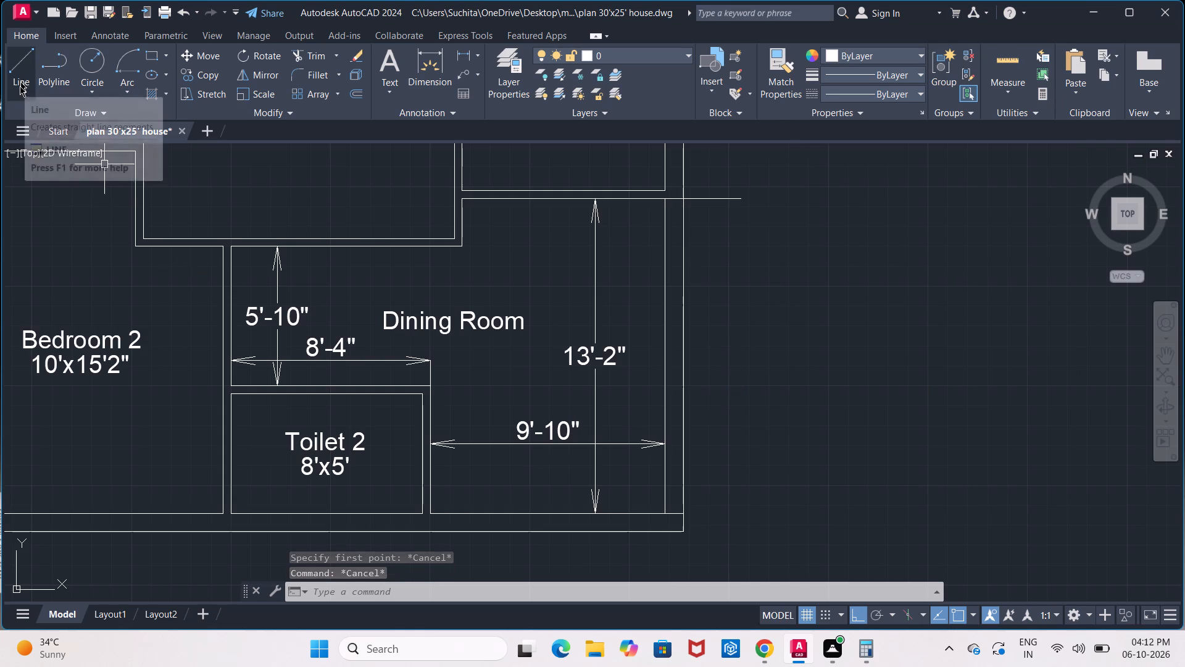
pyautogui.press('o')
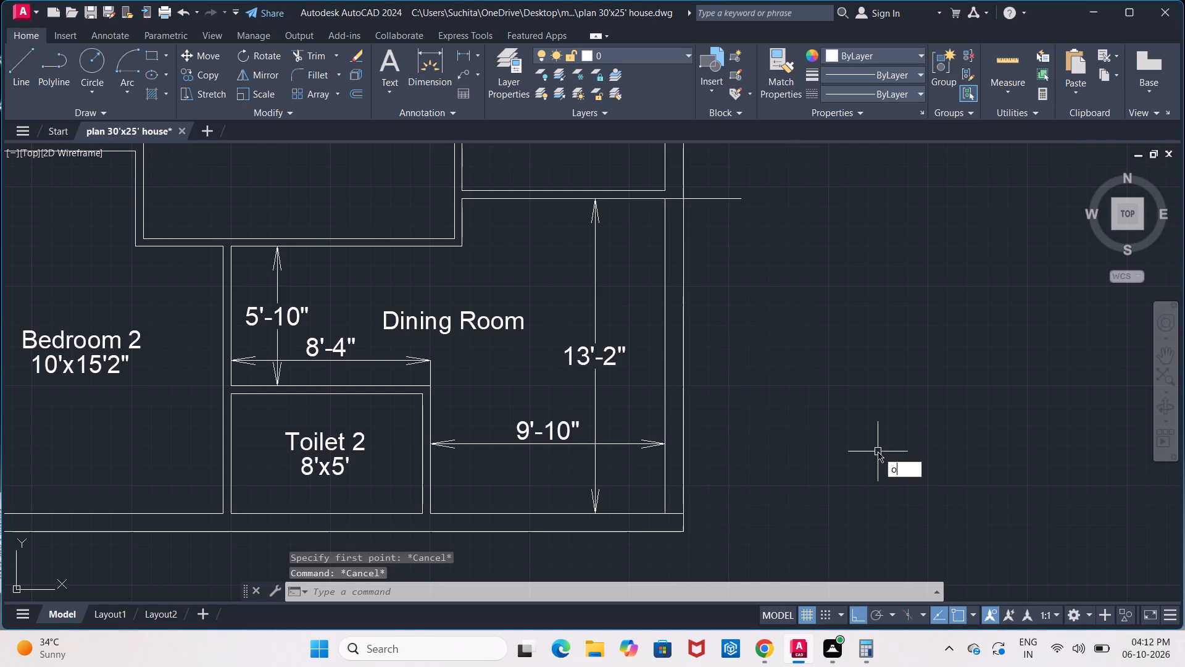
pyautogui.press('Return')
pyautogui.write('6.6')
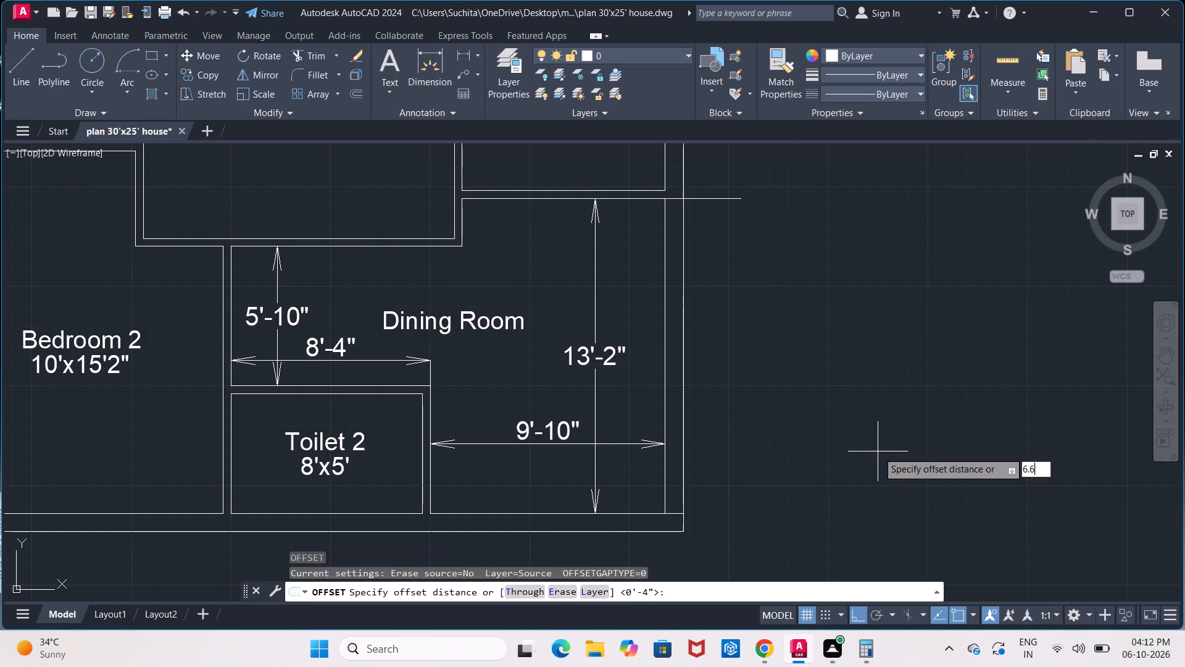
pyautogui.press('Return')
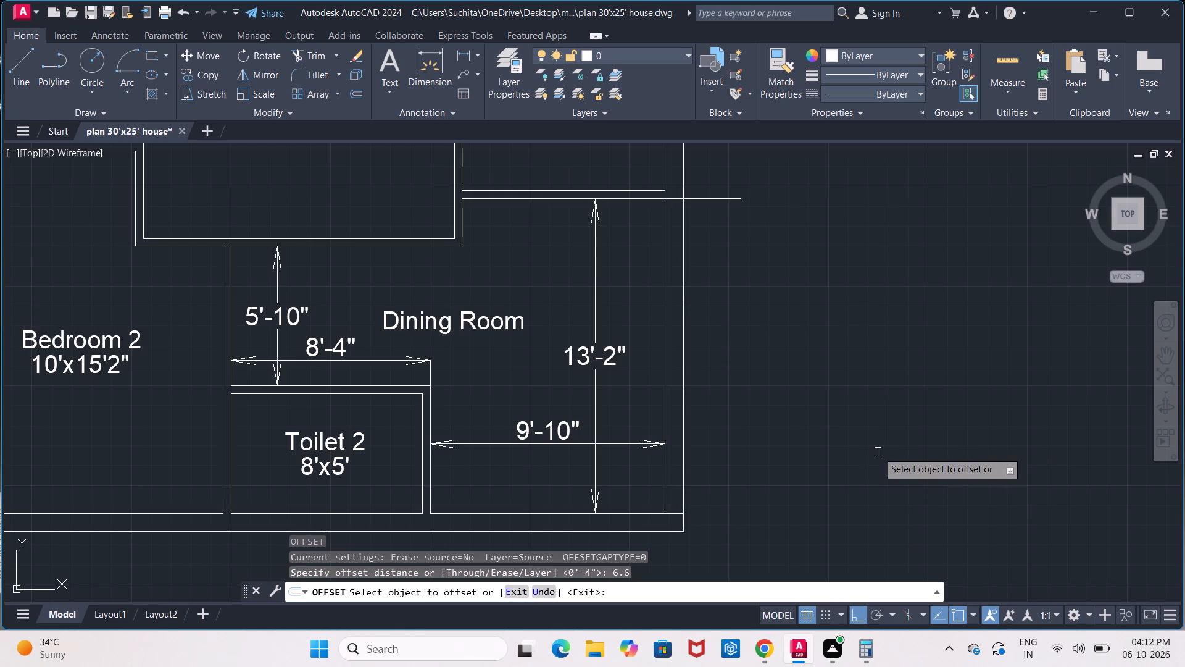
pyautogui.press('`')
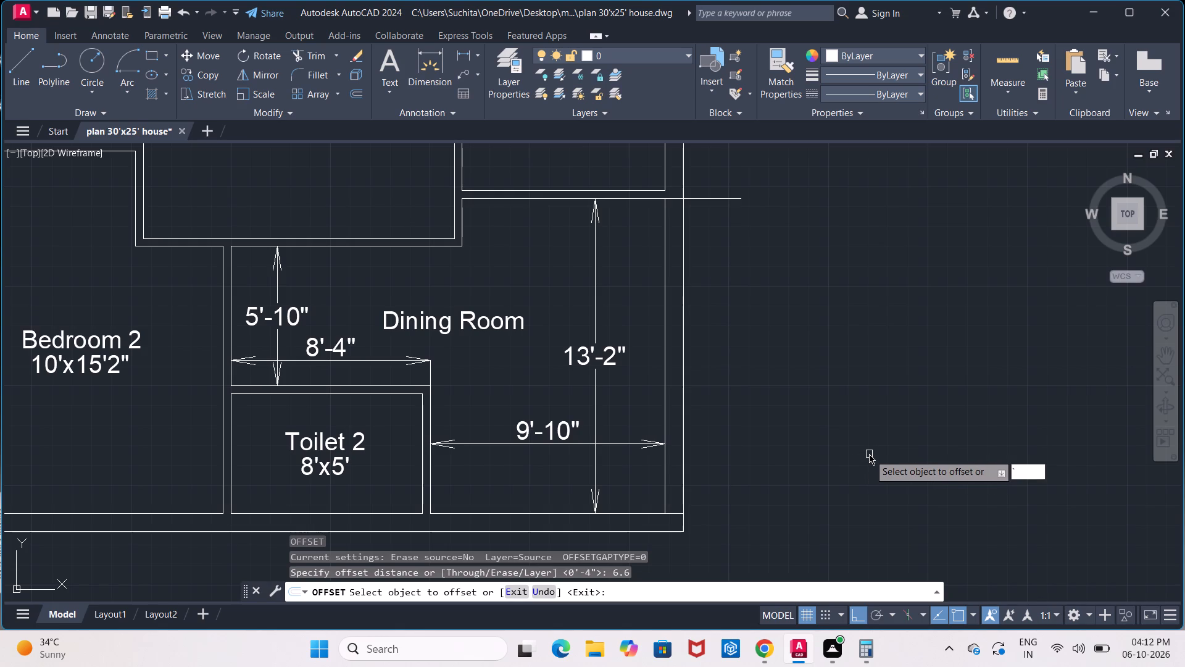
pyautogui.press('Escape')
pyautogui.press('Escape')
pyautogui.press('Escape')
# Offset the Dining Room's lower inner wall line 6'6" upward into the room.
pyautogui.press('0')
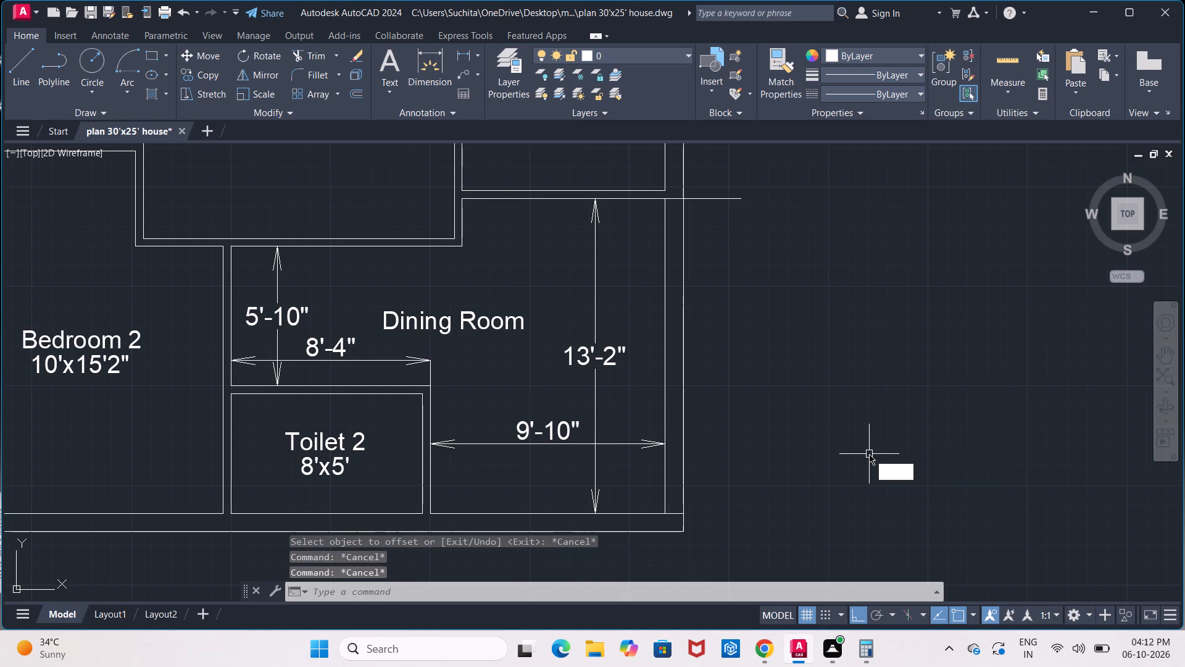
pyautogui.press('BackSpace')
pyautogui.press('o')
pyautogui.press('Return')
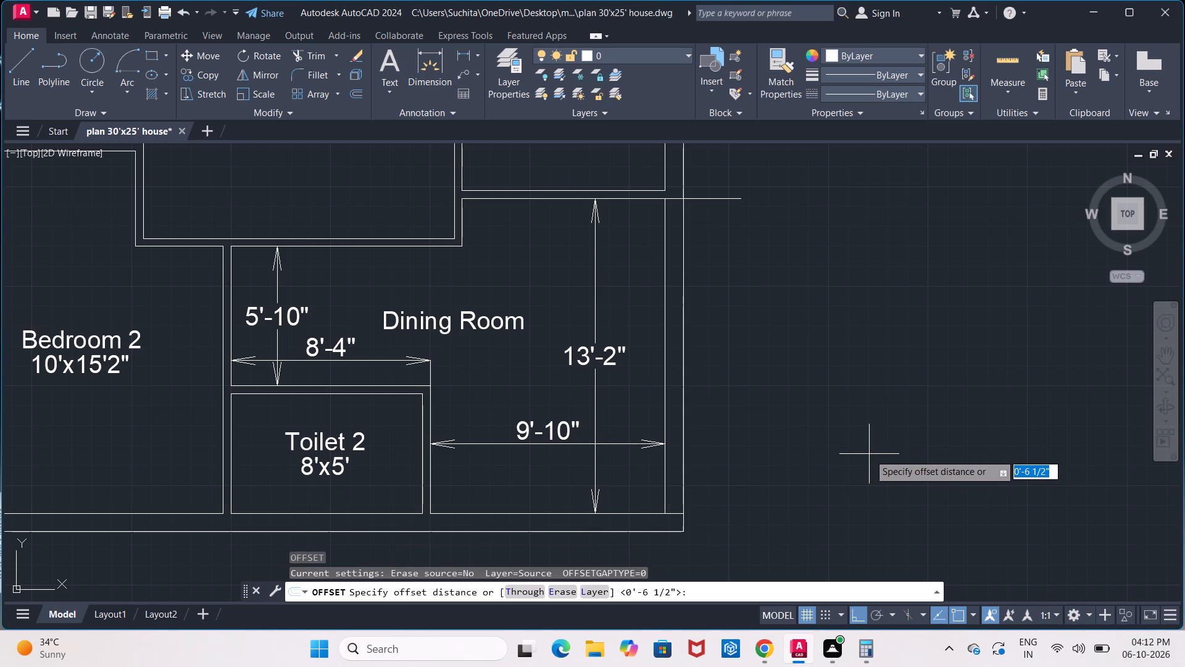
pyautogui.press('6')
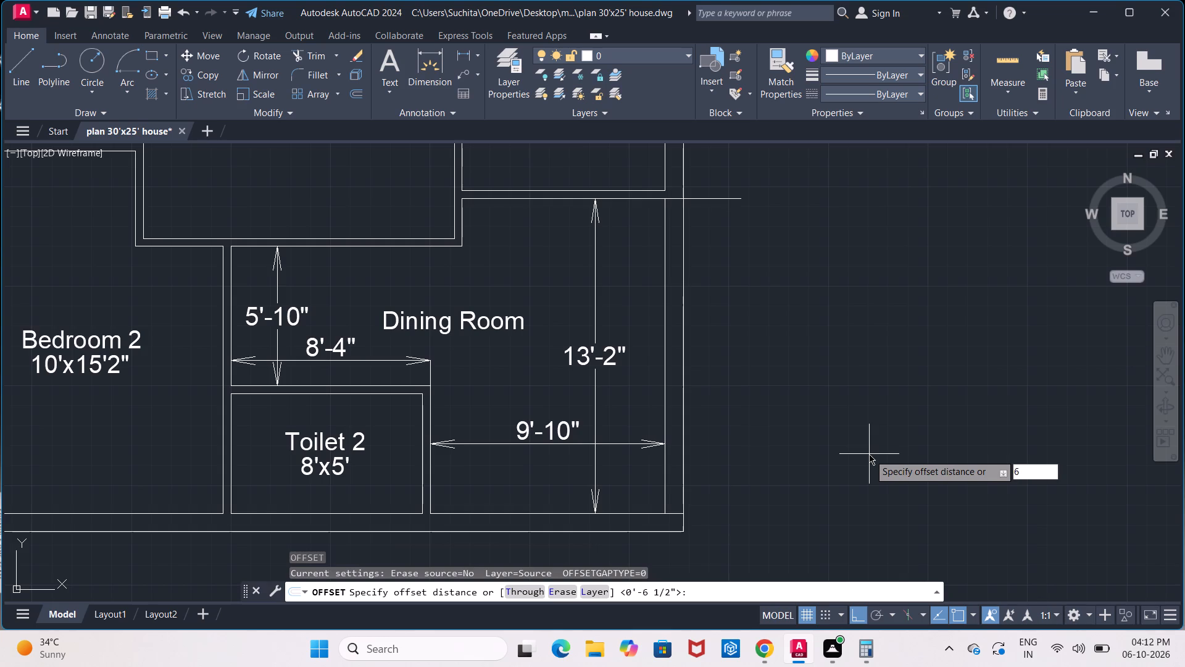
pyautogui.press("'")
pyautogui.press('6')
pyautogui.hotkey('shift', '"')
pyautogui.press('Return')
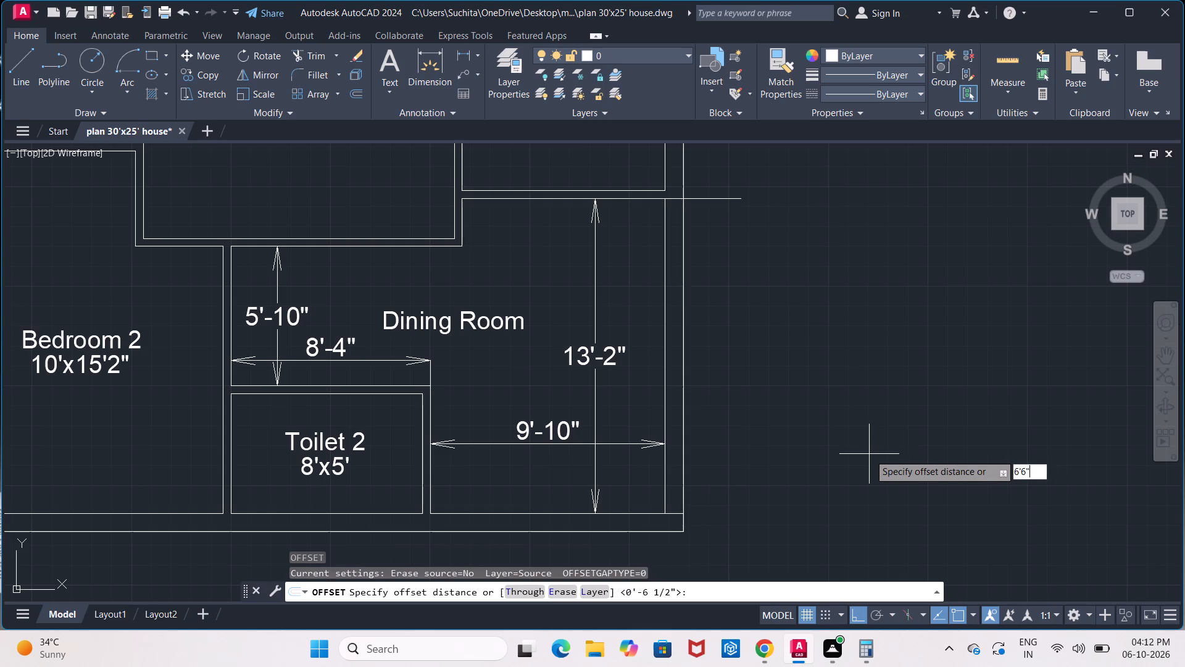
pyautogui.click(655, 514)
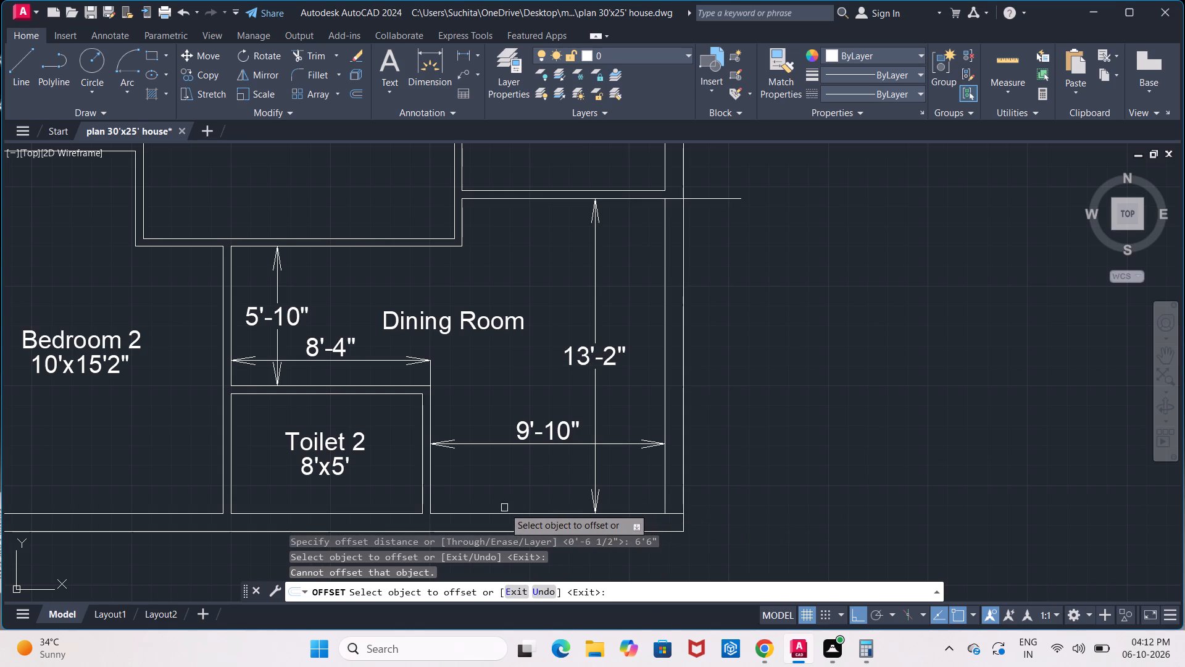
pyautogui.click(483, 513)
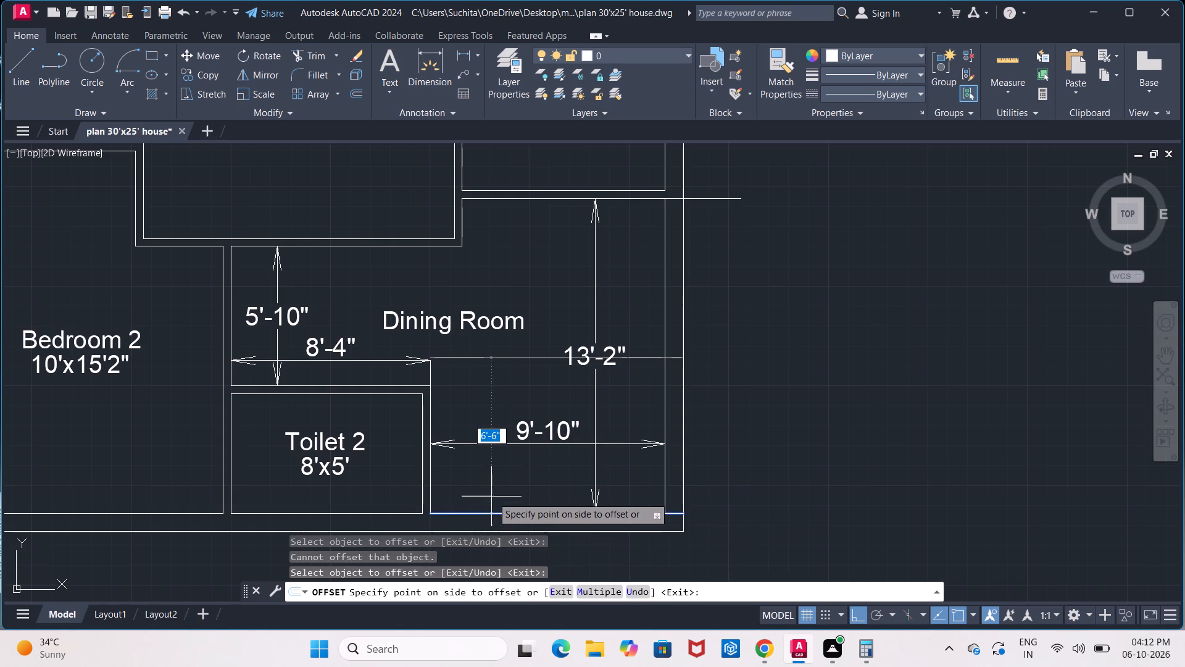
pyautogui.click(498, 484)
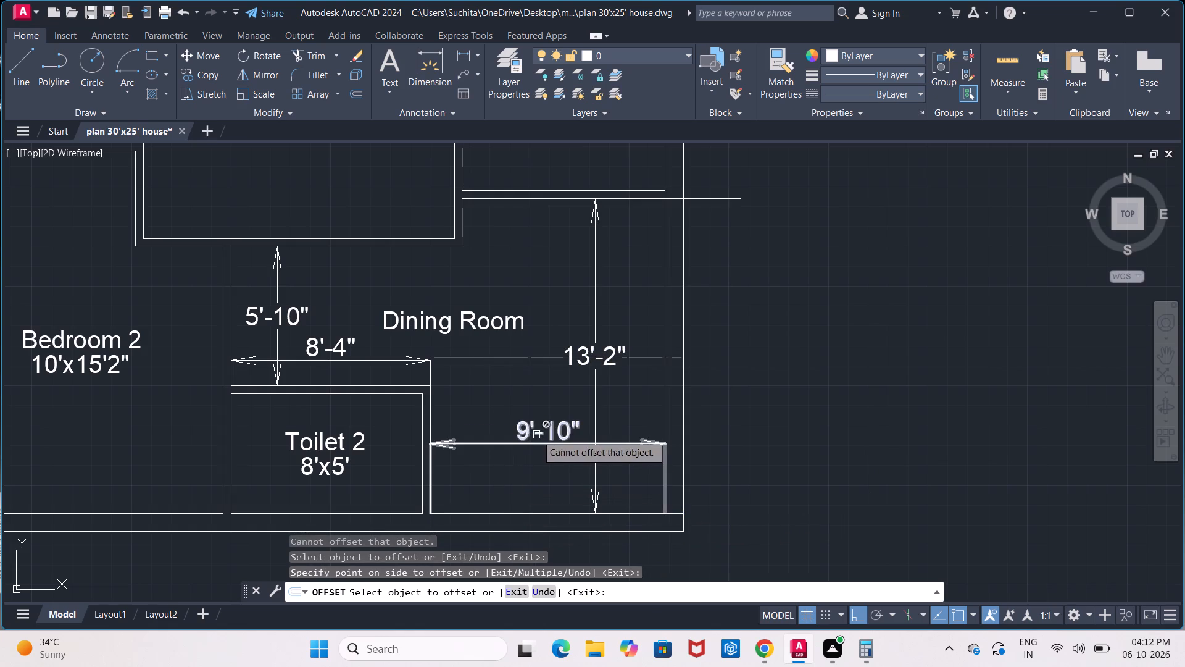
pyautogui.press('Escape')
# Trim the offset line inside the Dining Room, keeping only the short piece between the side wall's two lines.
pyautogui.scroll(1, 527, 365)
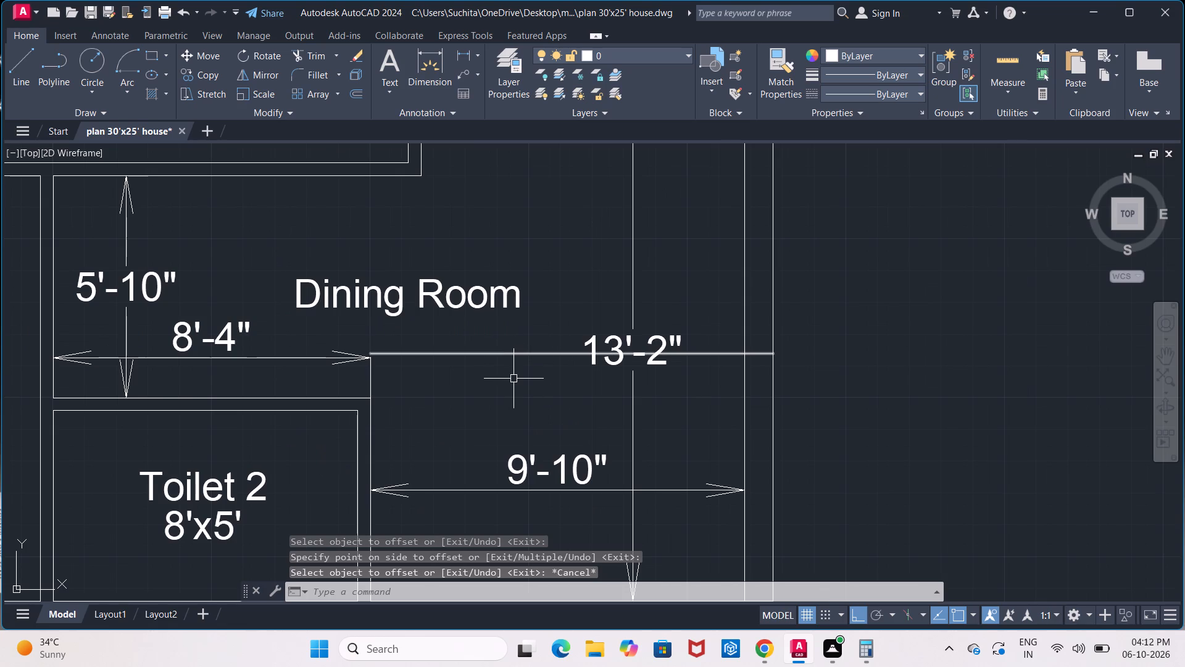
pyautogui.write('tr')
pyautogui.press('Return')
pyautogui.press('Return')
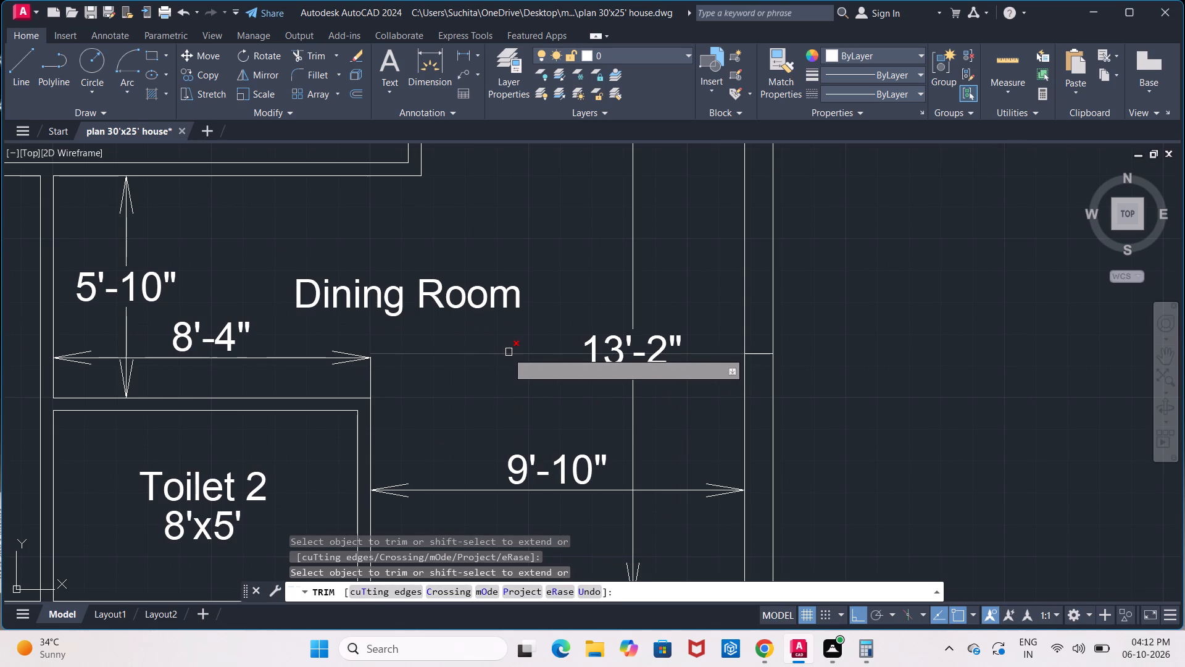
pyautogui.click(507, 352)
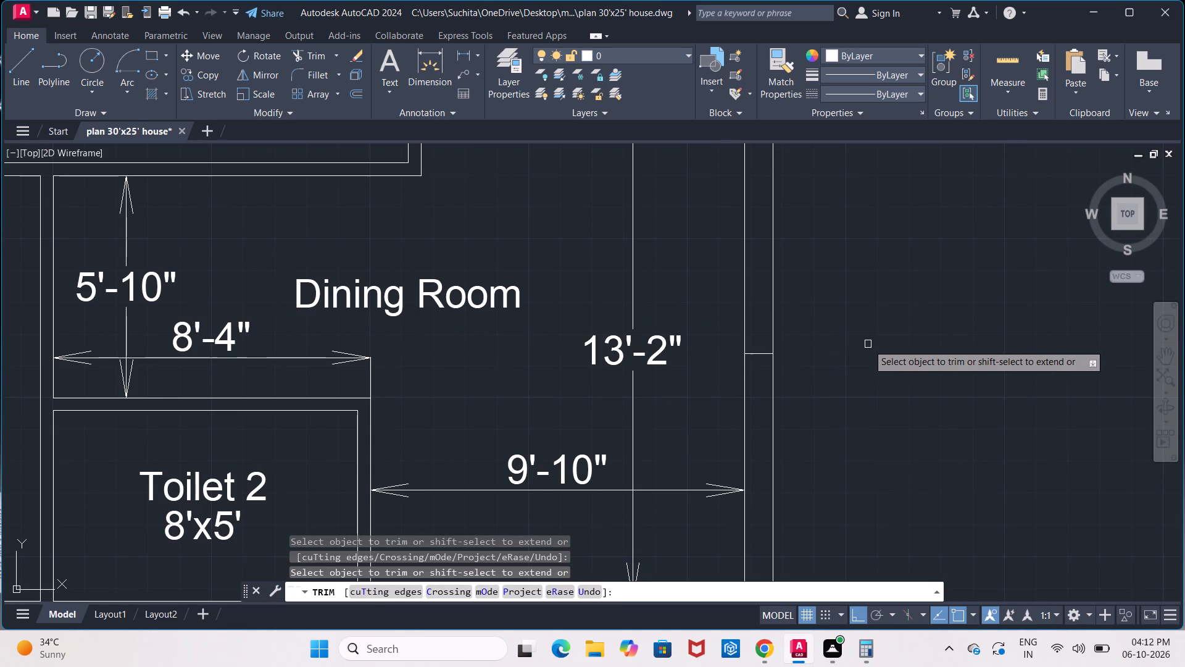
pyautogui.moveTo(881, 346); pyautogui.dragTo(795, 352, button='middle')
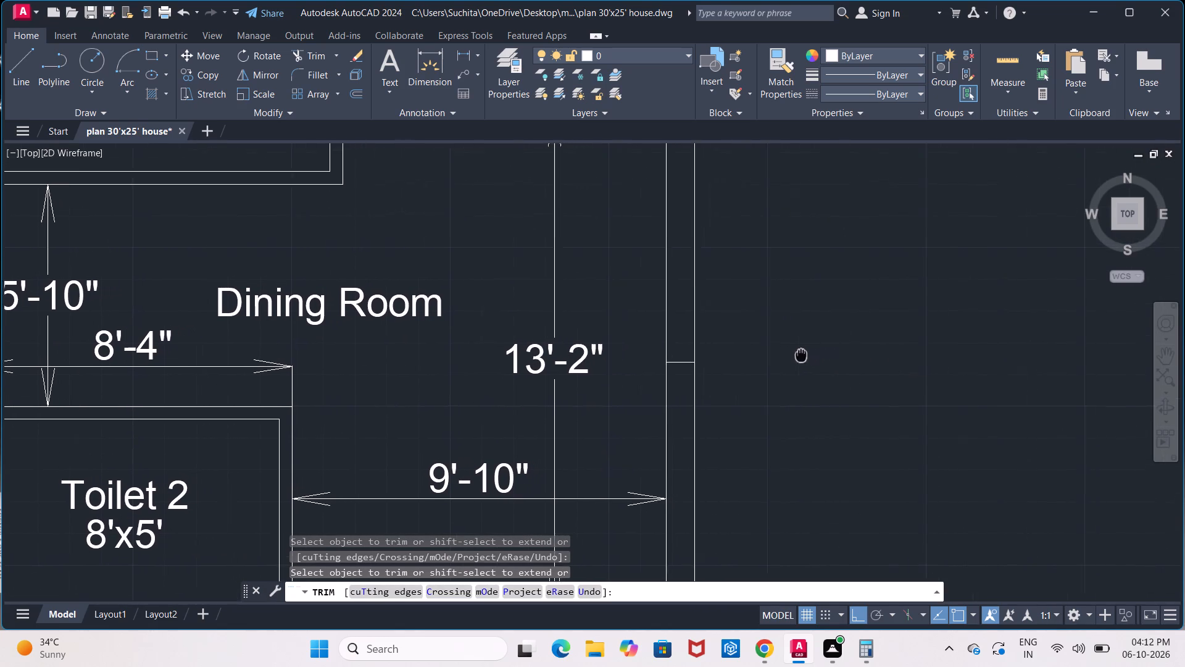
pyautogui.moveTo(795, 352); pyautogui.dragTo(784, 348, button='middle')
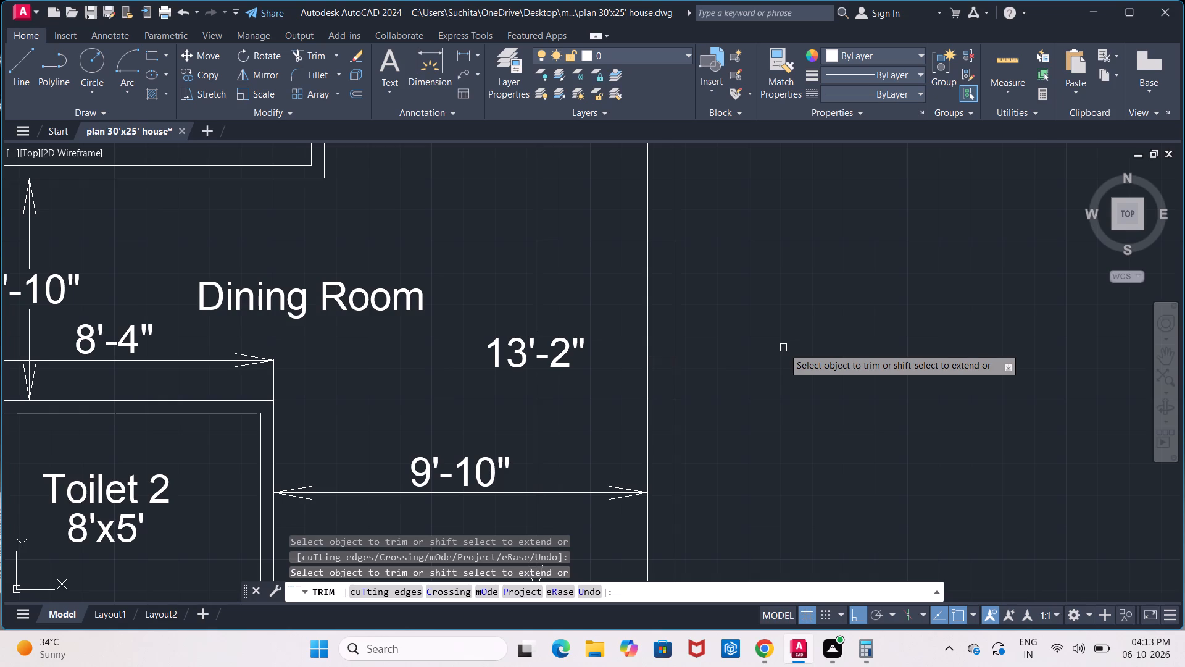
pyautogui.press('o')
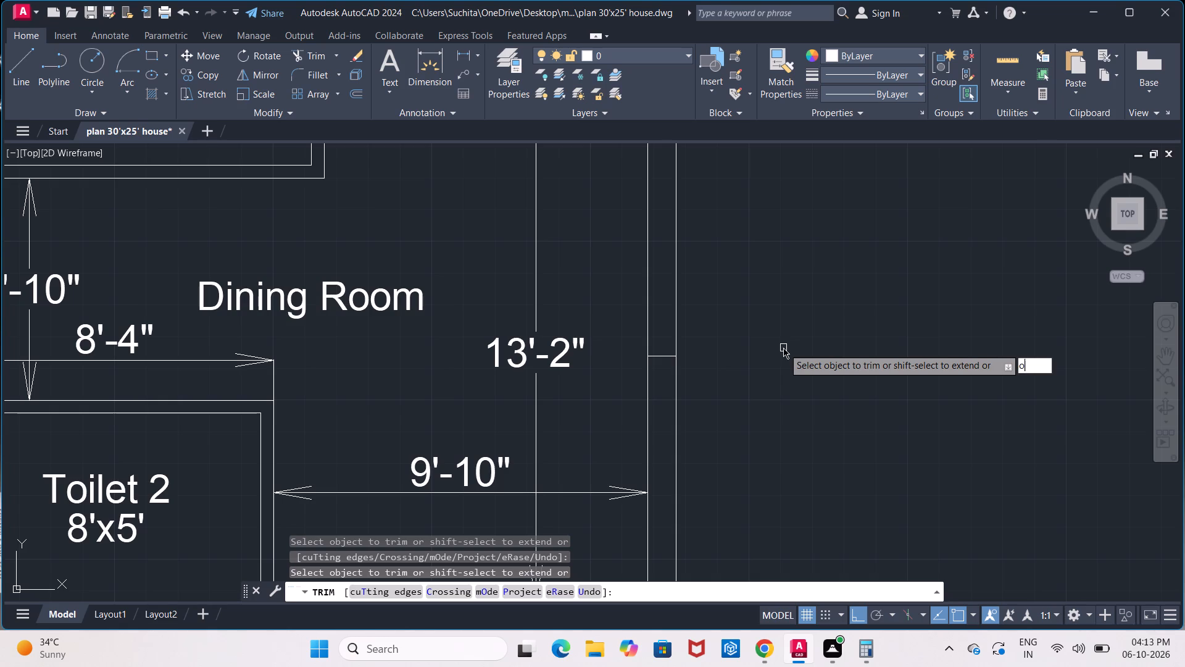
pyautogui.press('Return')
pyautogui.press('Escape')
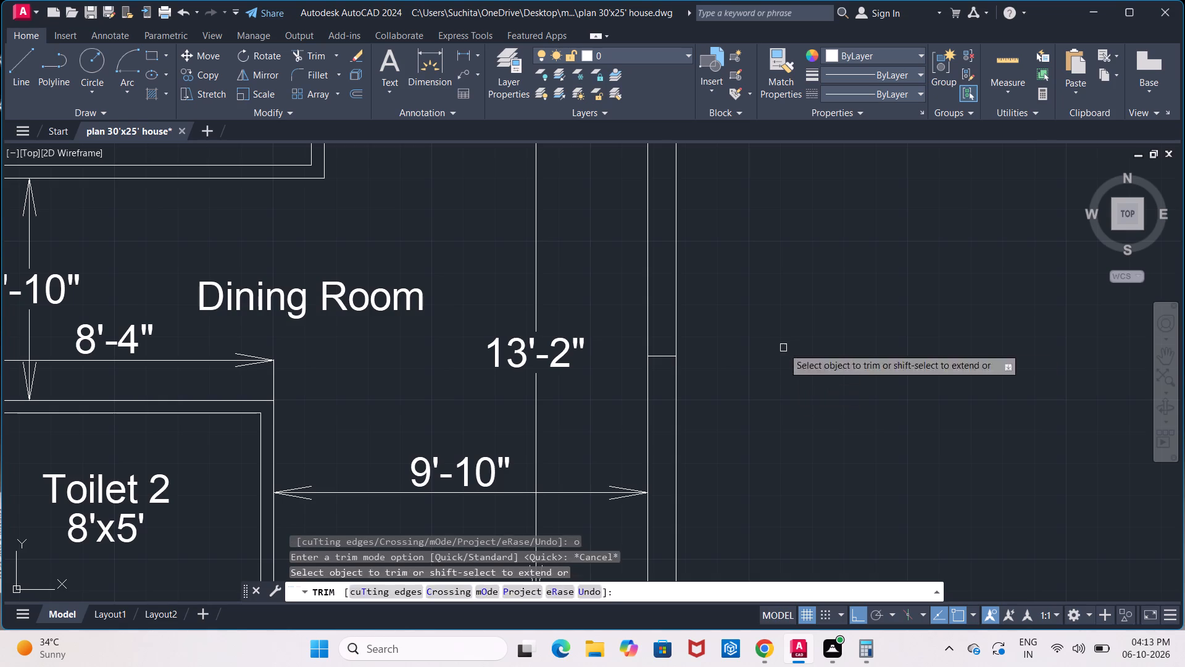
pyautogui.press('Escape')
pyautogui.press('Escape')
# Offset the short line across the Dining Room's side wall 2' upward and 2' downward.
pyautogui.press('o')
pyautogui.press('Return')
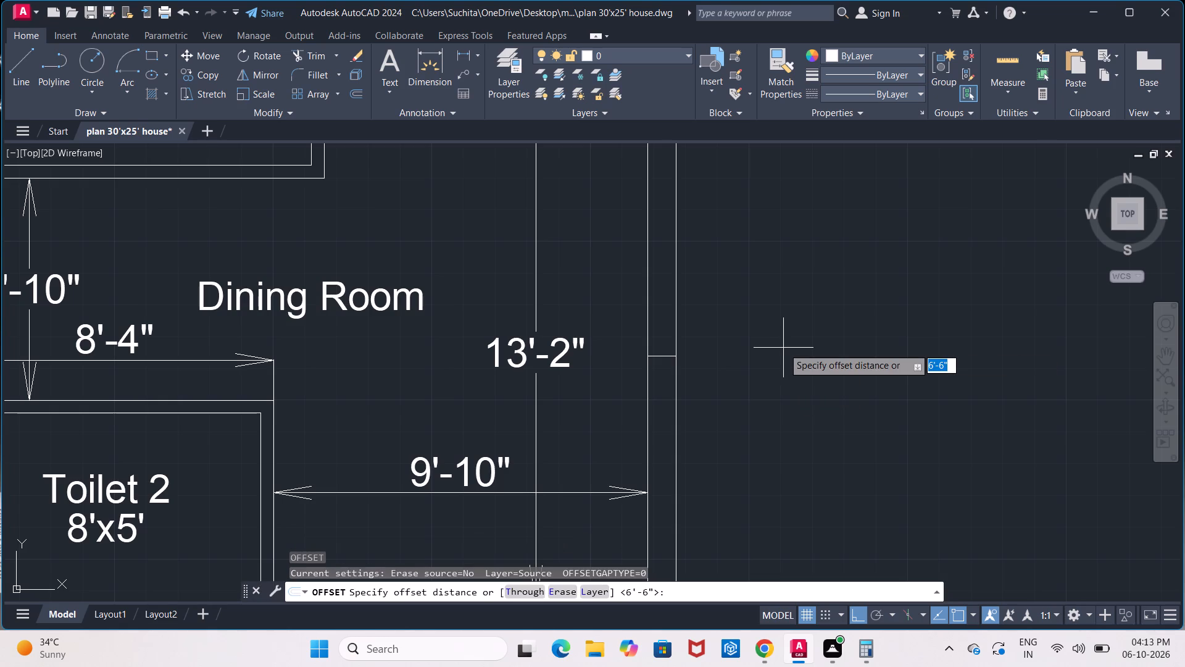
pyautogui.press('2')
pyautogui.press("'")
pyautogui.press('Return')
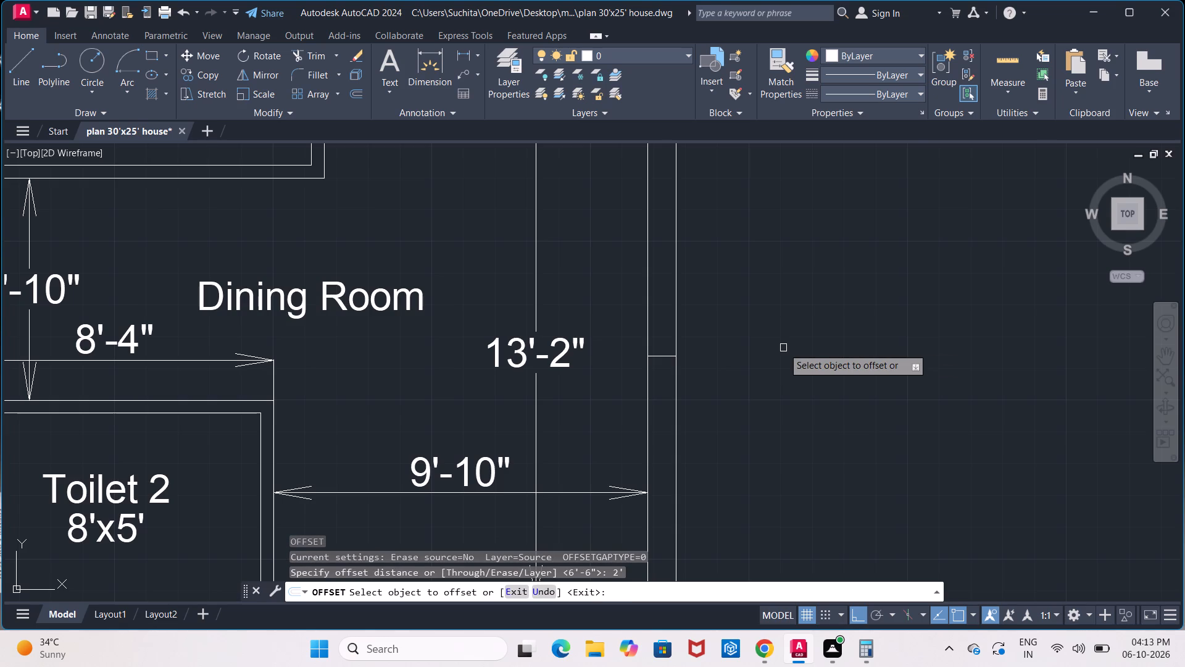
pyautogui.click(661, 356)
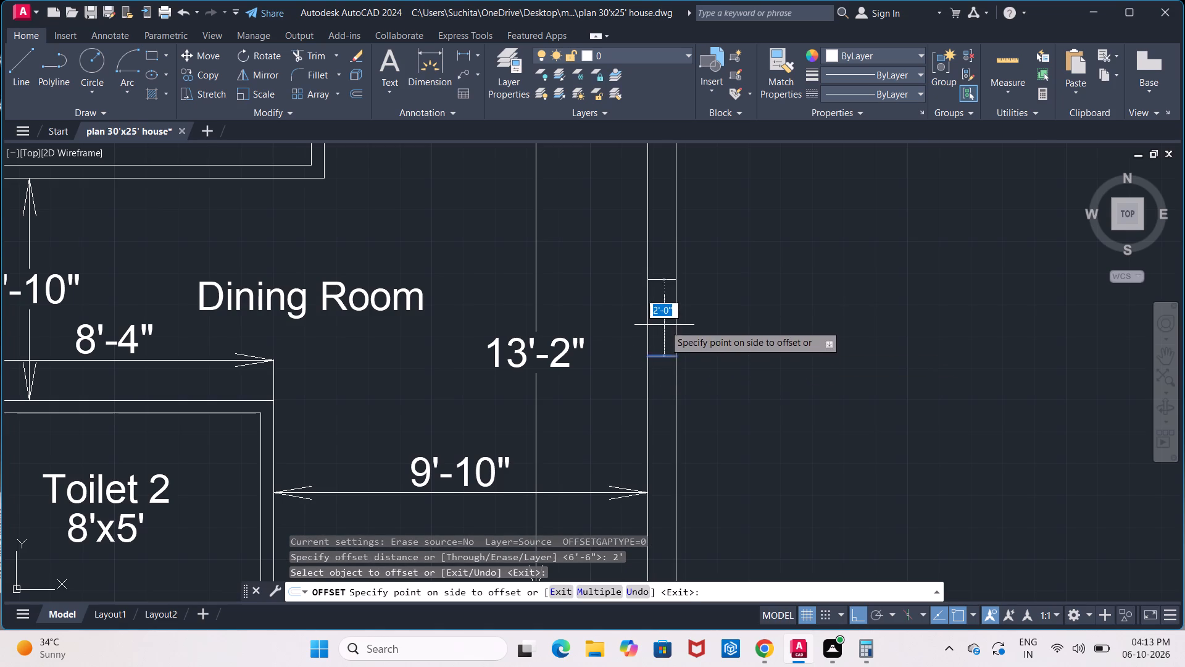
pyautogui.click(662, 324)
pyautogui.click(665, 355)
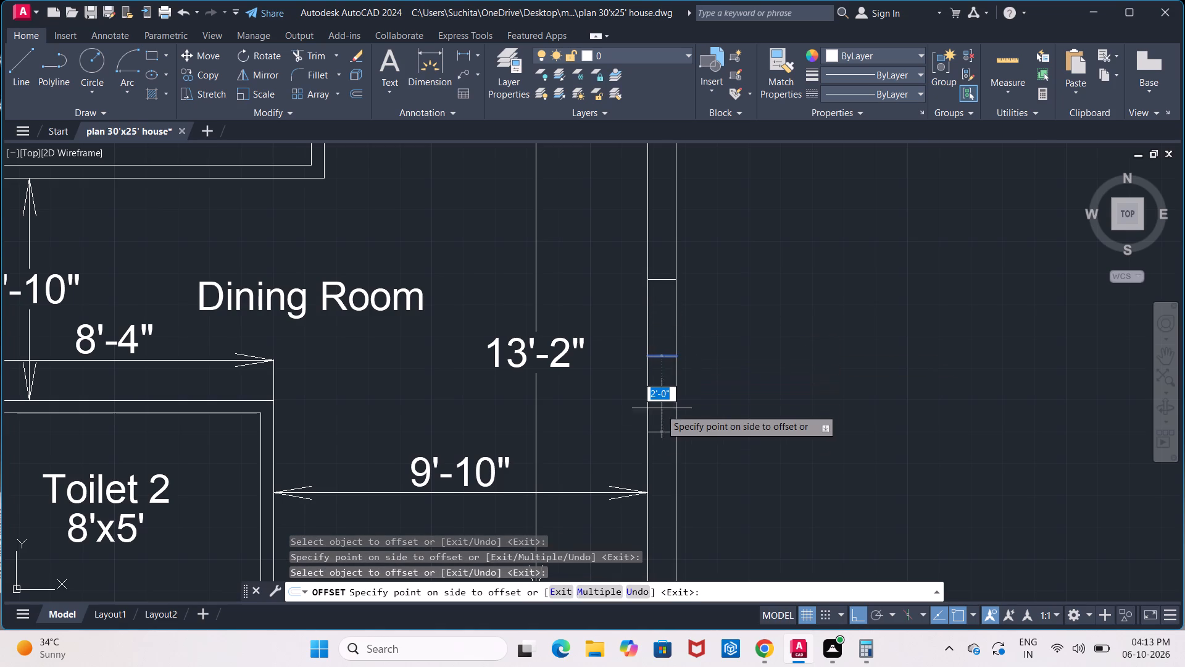
pyautogui.click(656, 412)
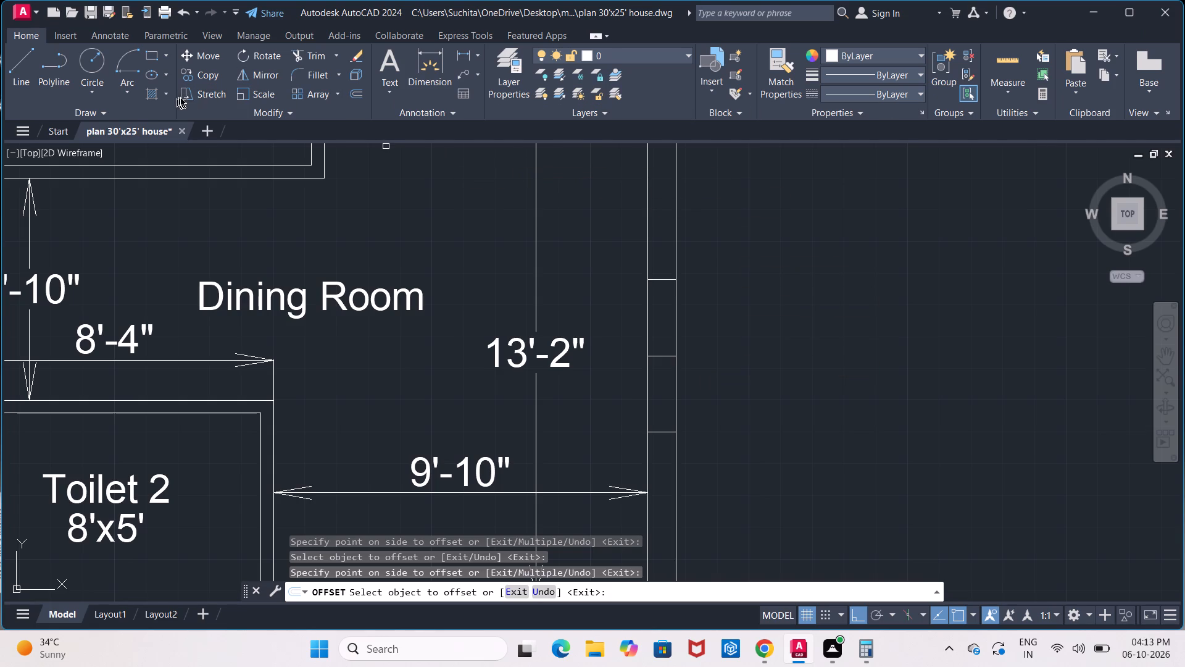
# Draw two horizontal lines outward from the side wall's outer face, starting at the upper and lower short cross lines.
pyautogui.click(22, 69)
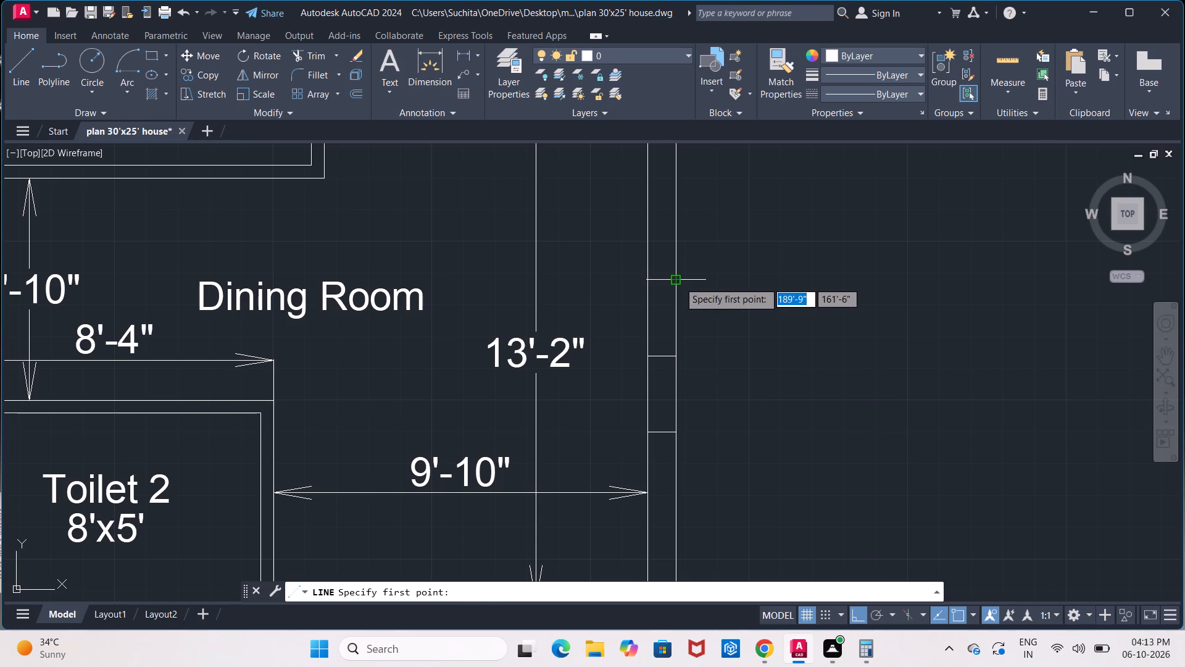
pyautogui.click(679, 282)
pyautogui.click(1064, 289)
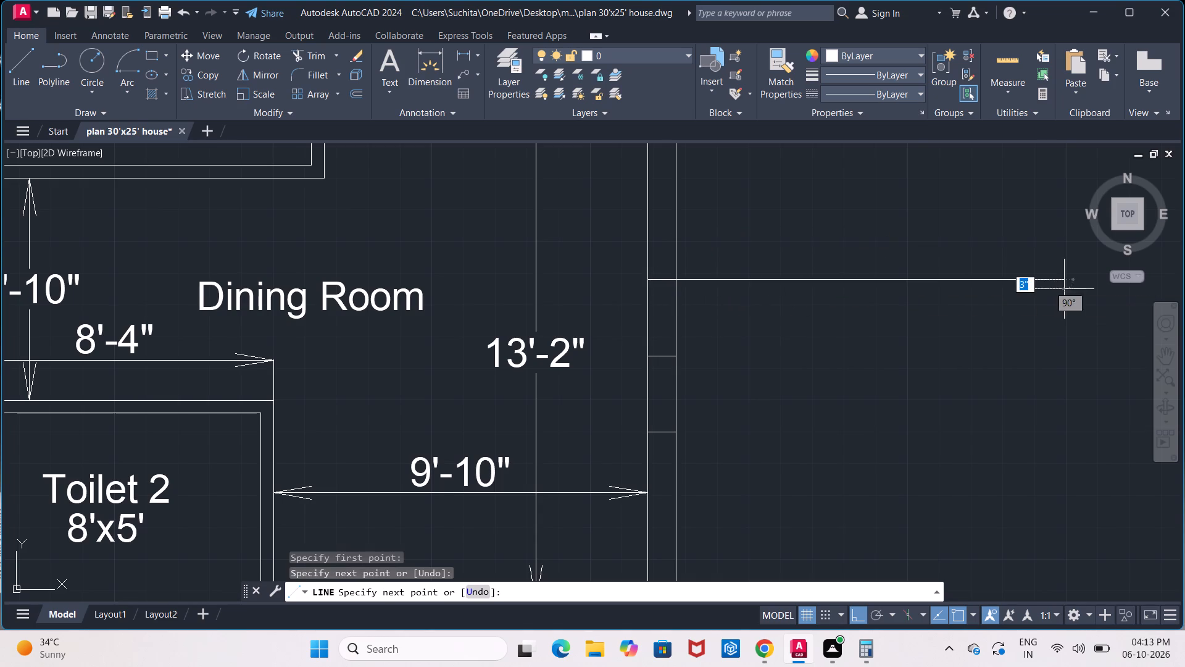
pyautogui.press('Escape')
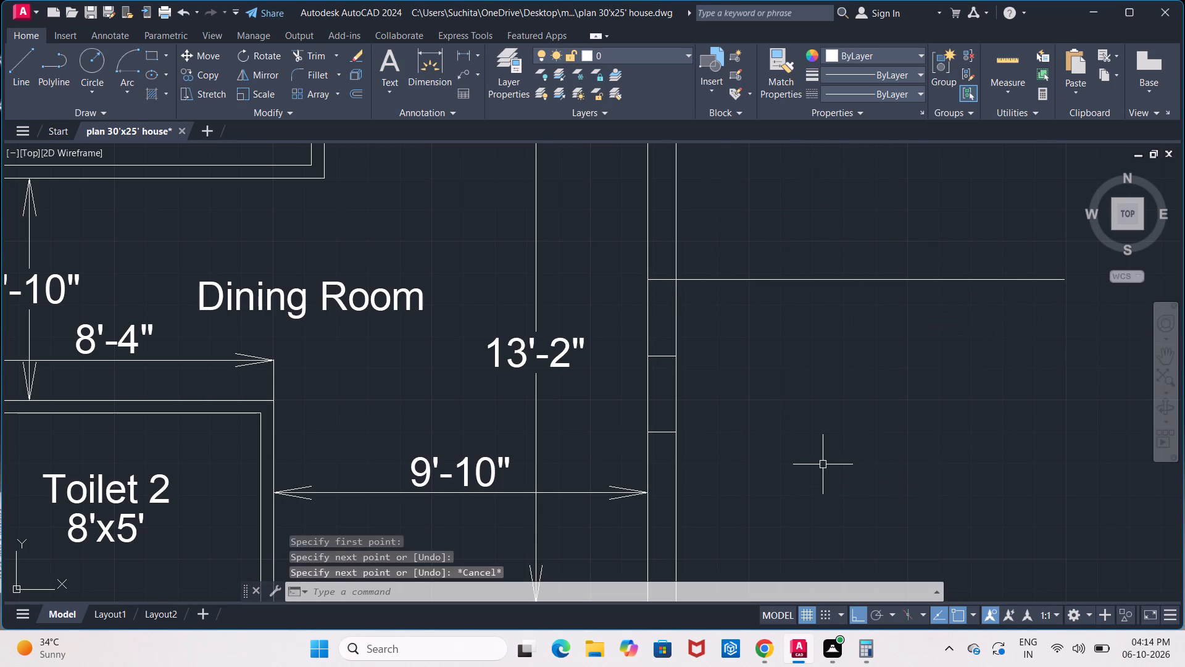
pyautogui.click(23, 65)
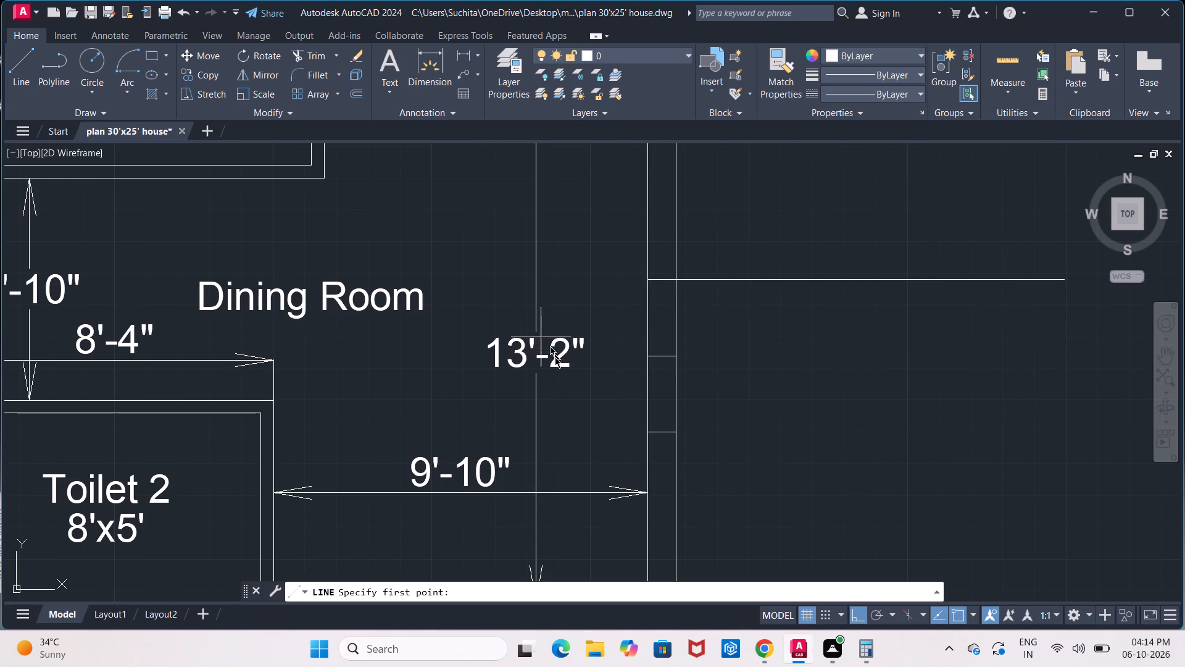
pyautogui.click(673, 431)
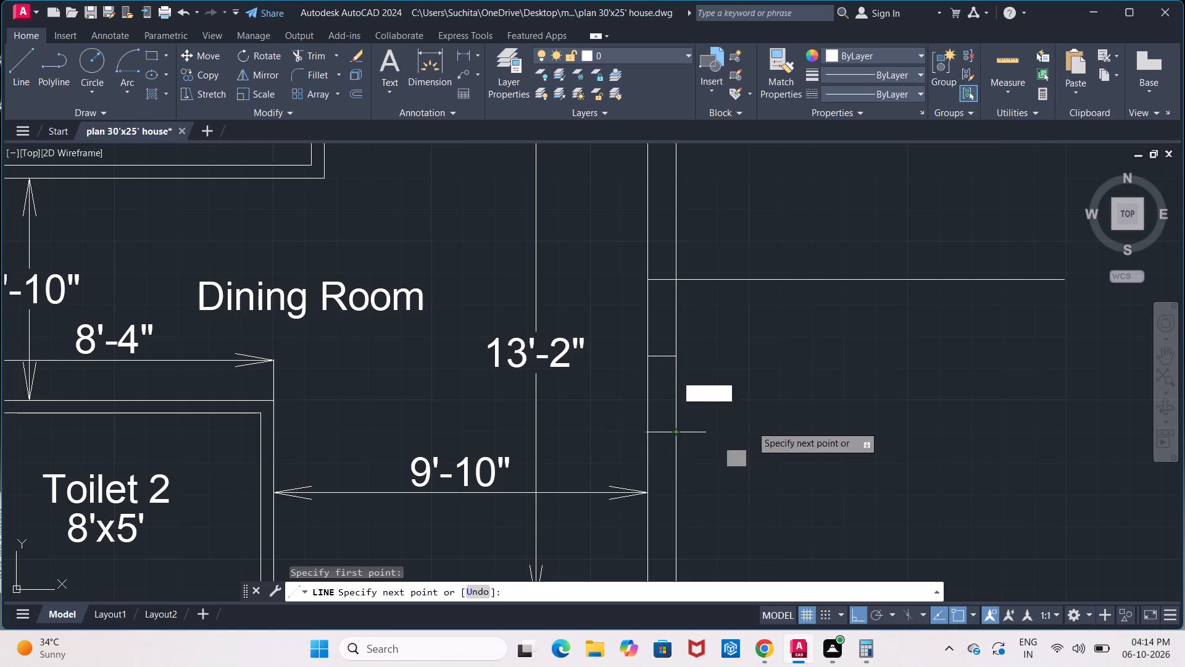
pyautogui.click(1045, 427)
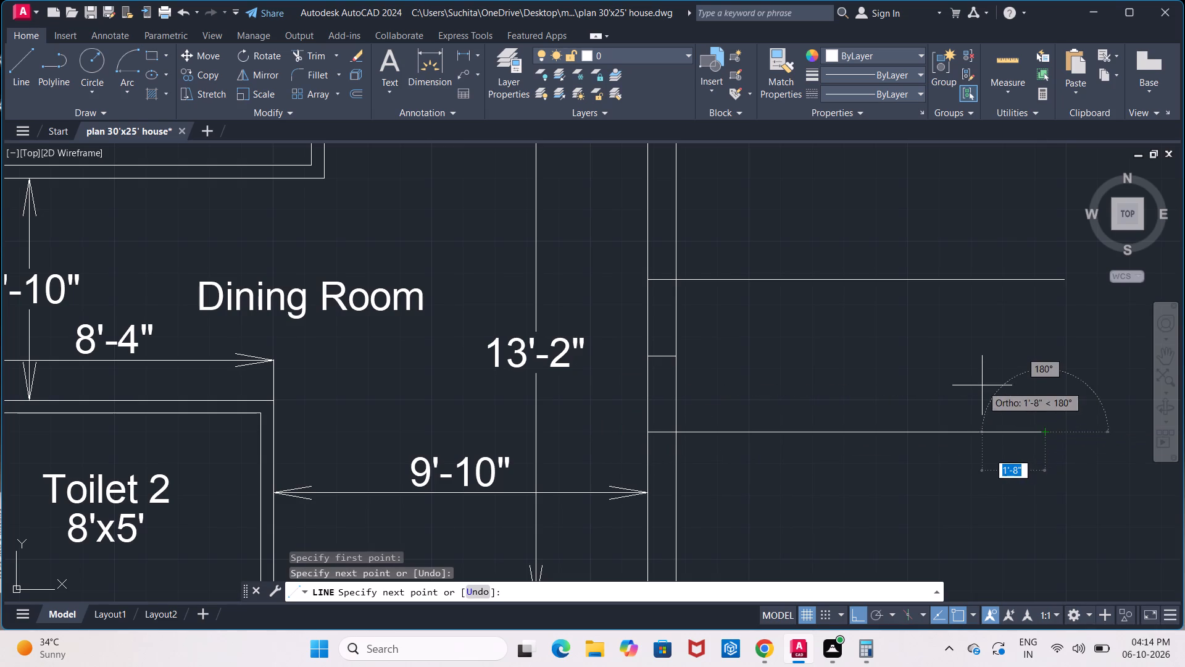
pyautogui.press('Escape')
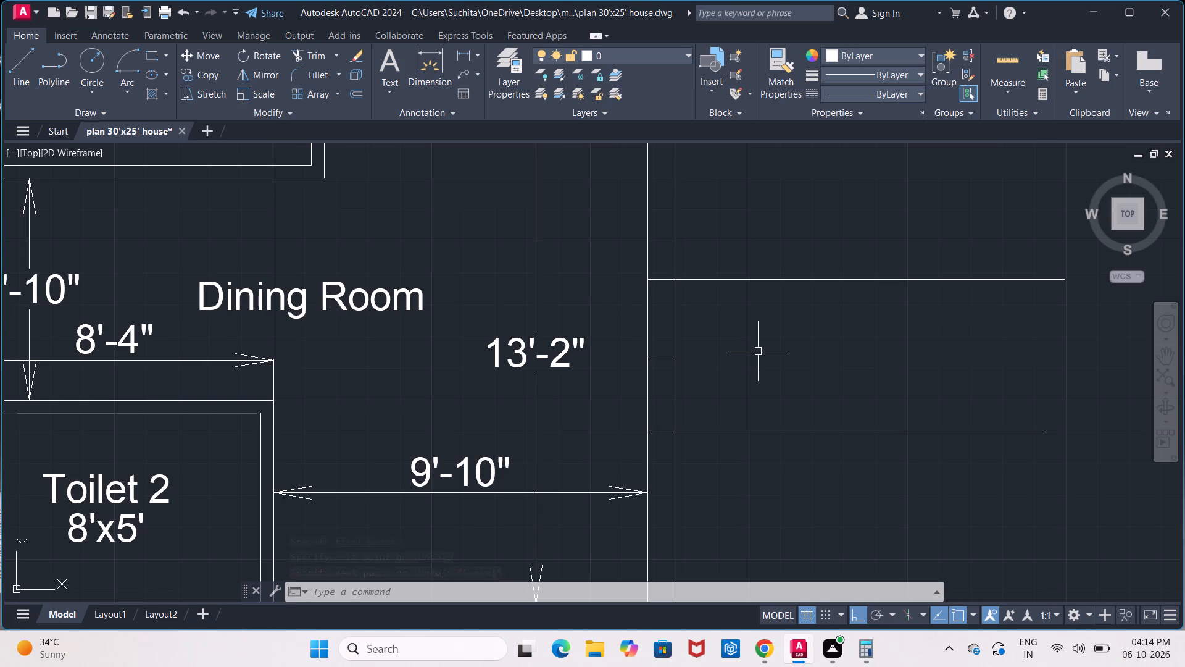
pyautogui.press('Escape')
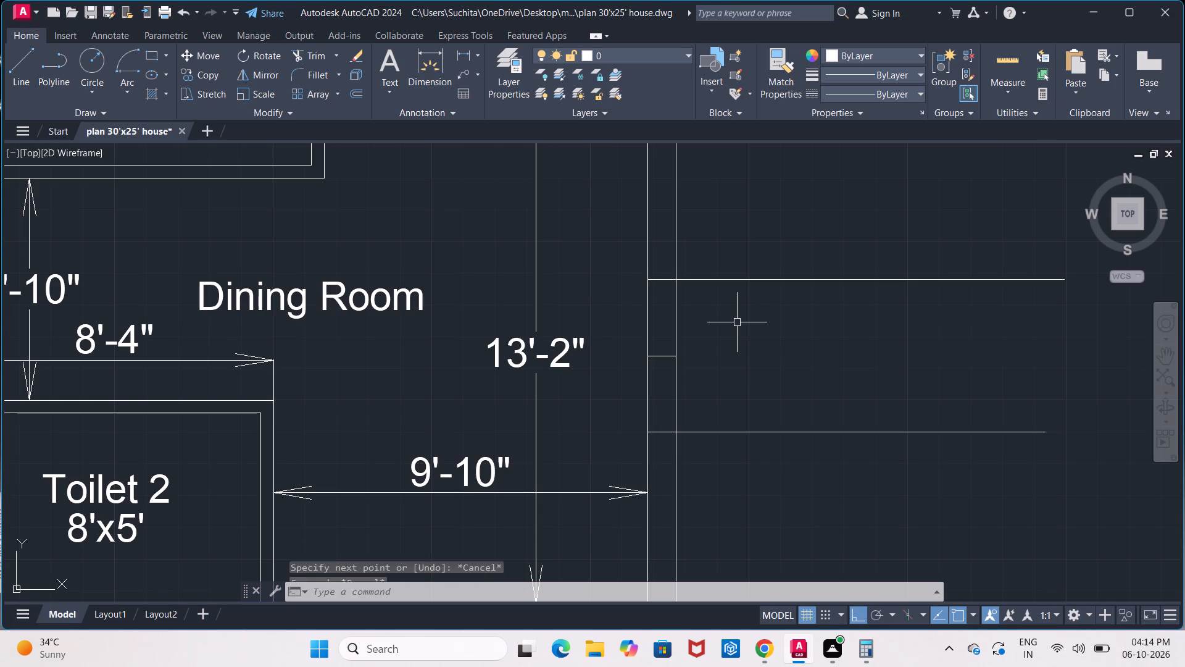
# Offset the Dining Room side wall's outer line outward four times in succession at 10" spacing to form stair tread lines.
pyautogui.press('o')
pyautogui.press('Return')
pyautogui.write('10')
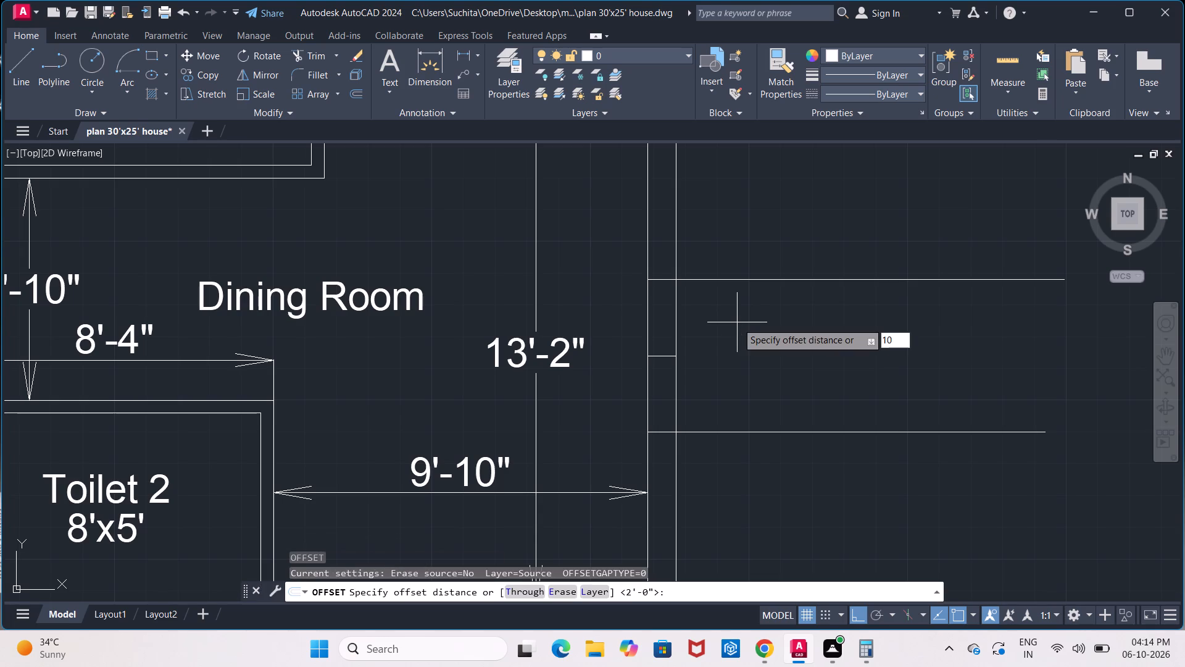
pyautogui.hotkey('shift', '"')
pyautogui.press('Return')
pyautogui.click(676, 322)
pyautogui.click(703, 325)
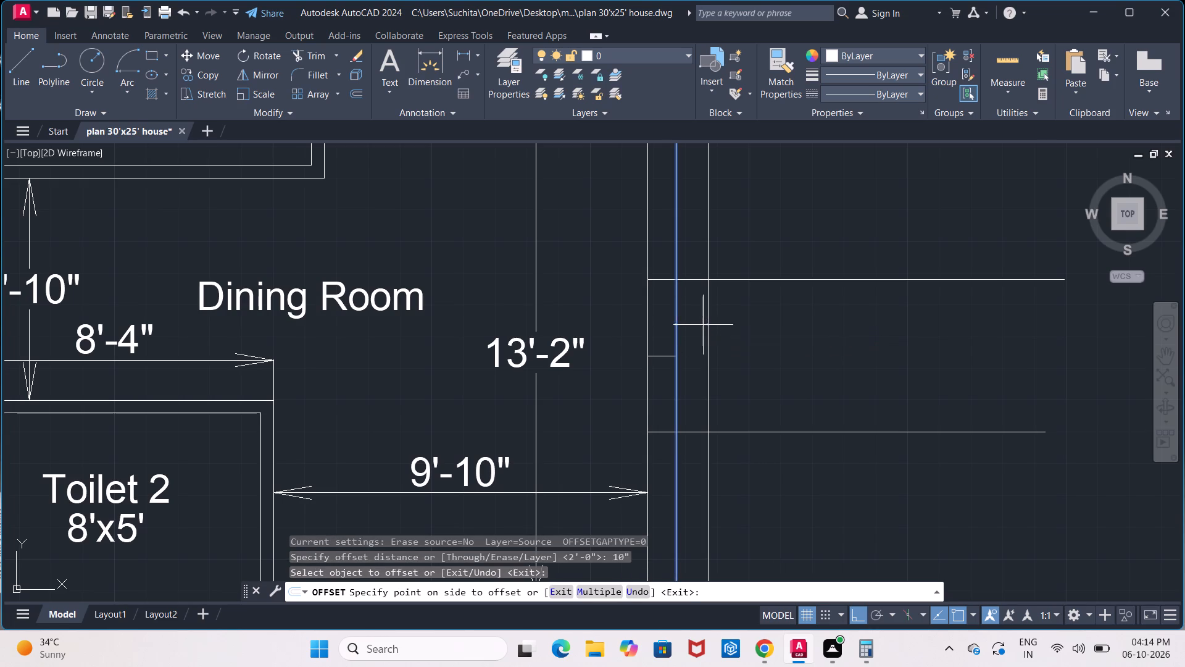
pyautogui.click(707, 327)
pyautogui.click(726, 331)
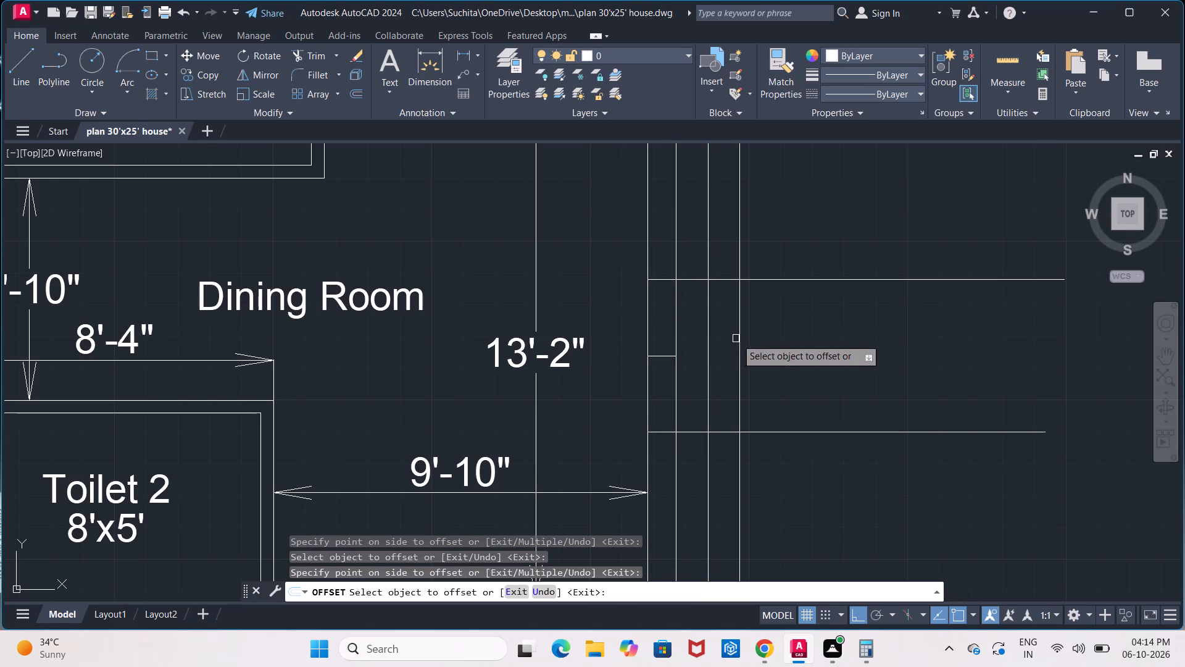
pyautogui.click(740, 338)
pyautogui.click(762, 346)
pyautogui.click(772, 347)
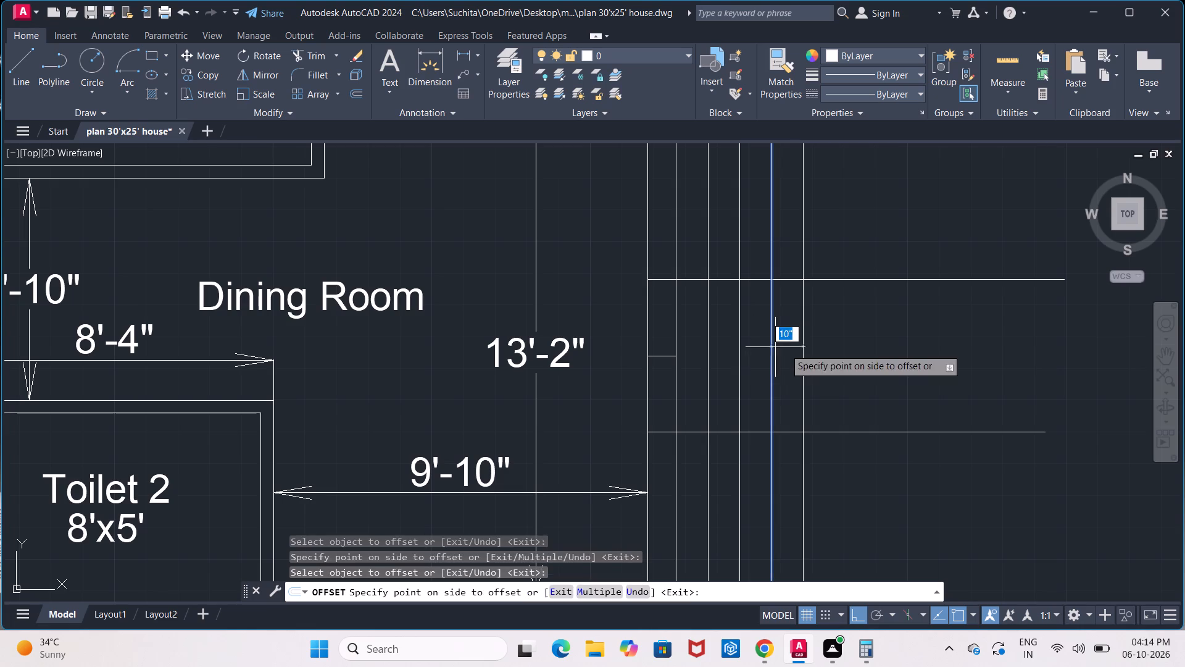
pyautogui.click(791, 350)
pyautogui.press('Escape')
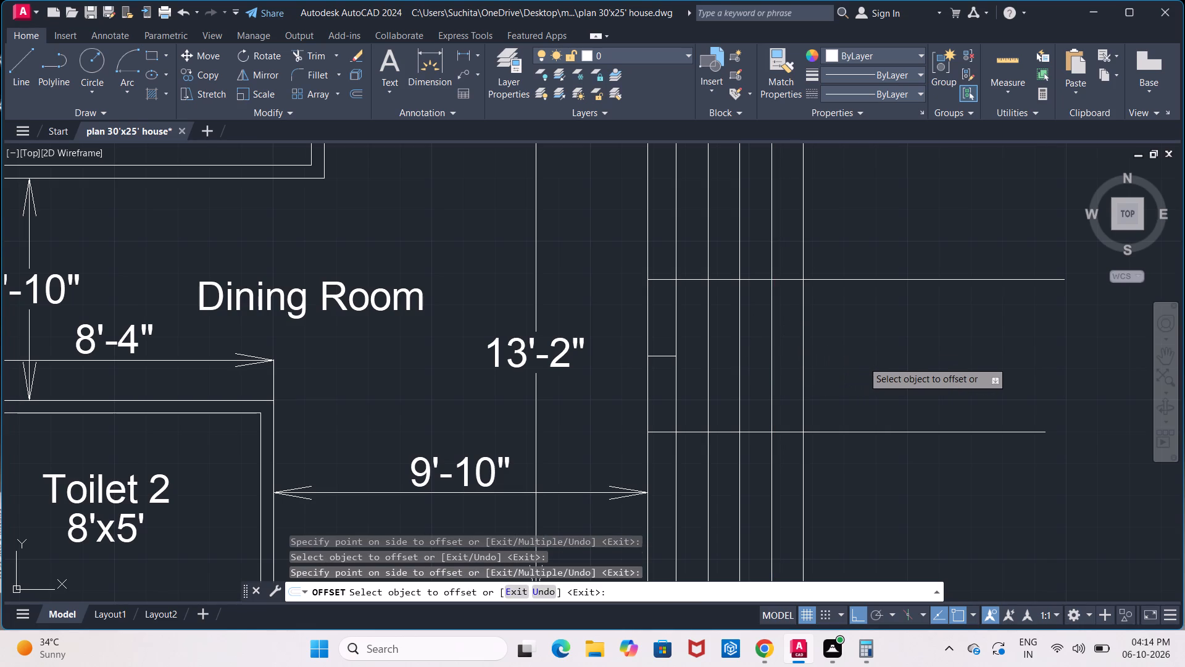
# Trim the outermost tread line above the upper horizontal stair line.
pyautogui.write('tr')
pyautogui.press('Return')
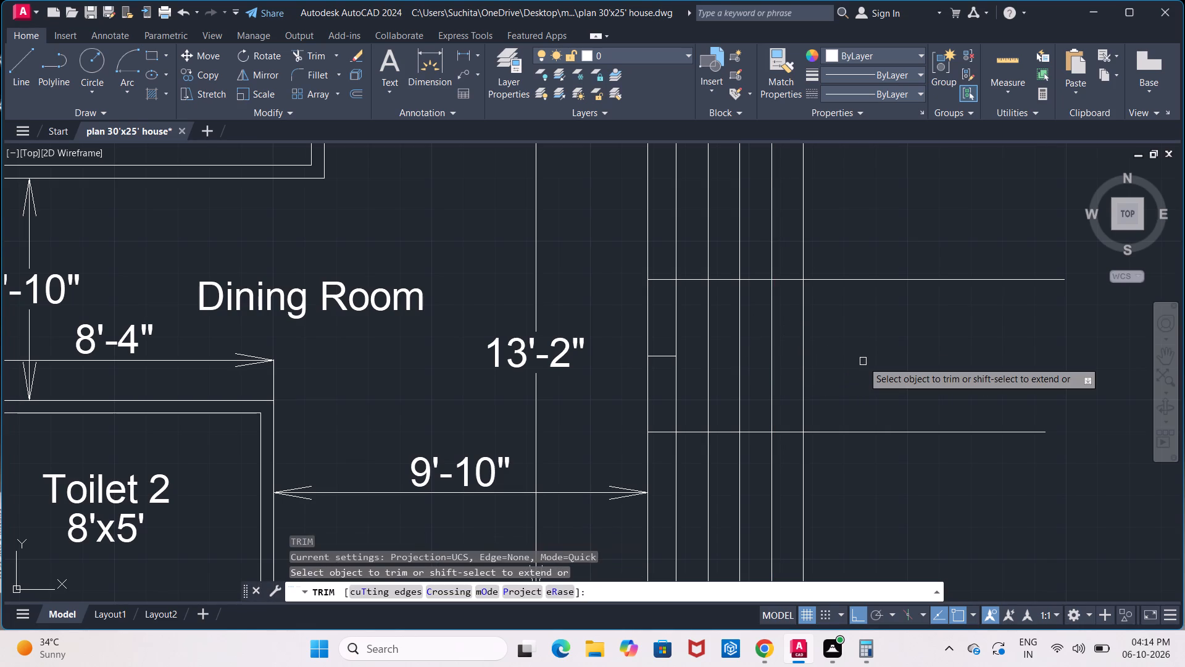
pyautogui.press('Return')
pyautogui.scroll(-2, 863, 361)
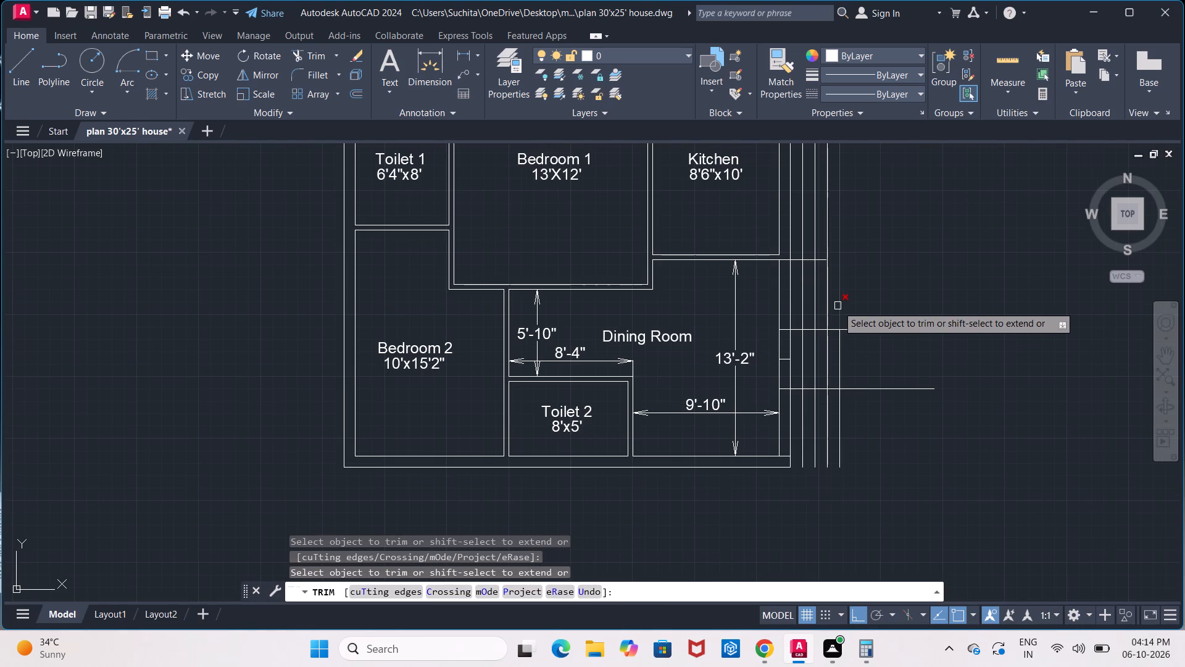
pyautogui.click(842, 310)
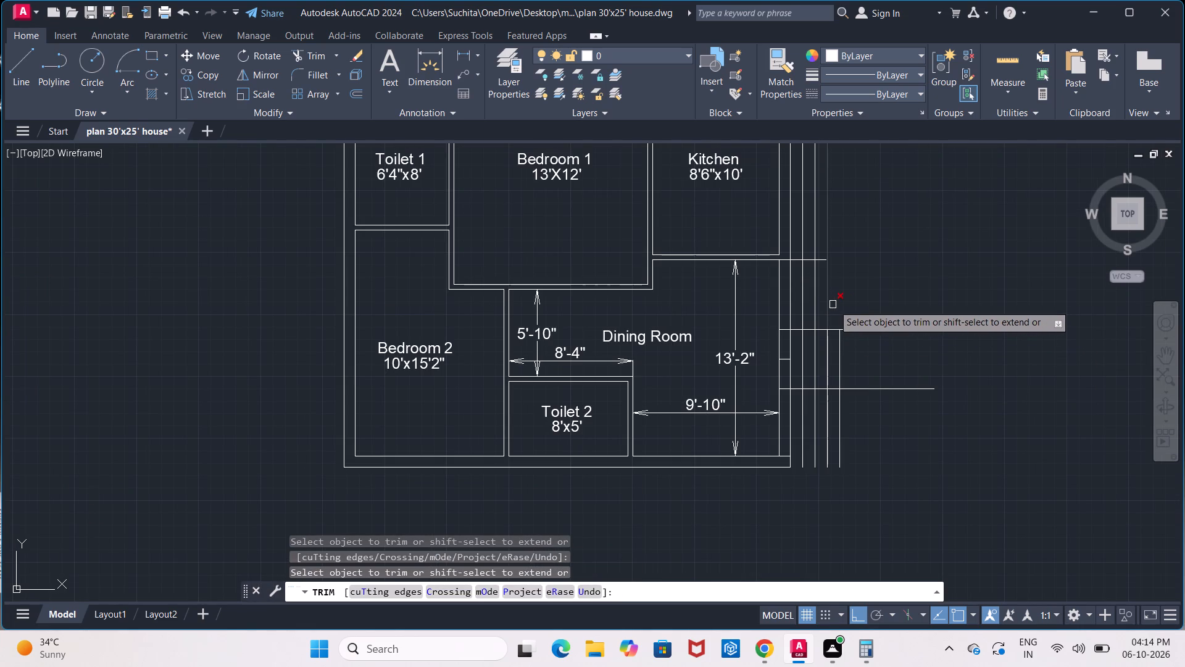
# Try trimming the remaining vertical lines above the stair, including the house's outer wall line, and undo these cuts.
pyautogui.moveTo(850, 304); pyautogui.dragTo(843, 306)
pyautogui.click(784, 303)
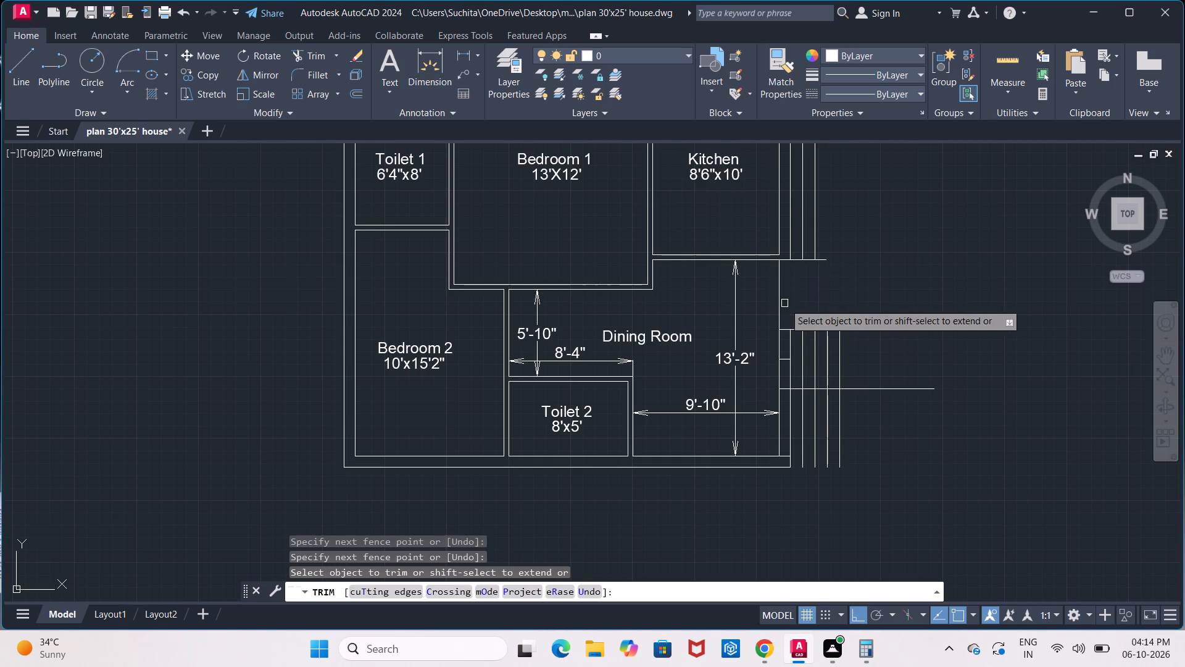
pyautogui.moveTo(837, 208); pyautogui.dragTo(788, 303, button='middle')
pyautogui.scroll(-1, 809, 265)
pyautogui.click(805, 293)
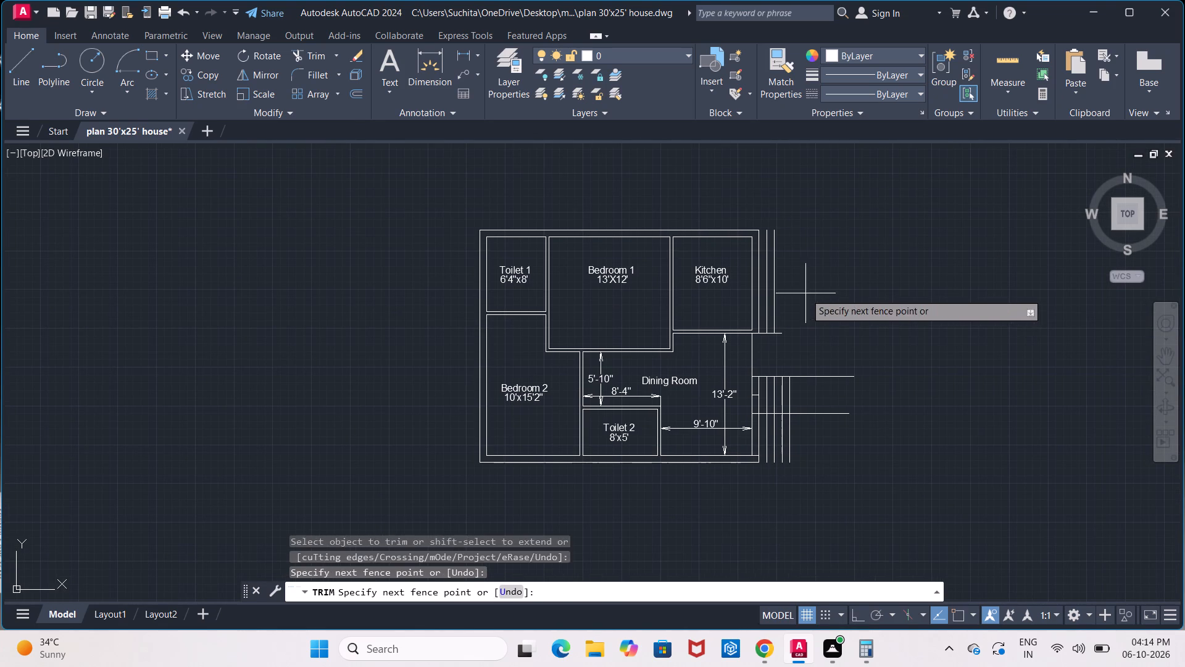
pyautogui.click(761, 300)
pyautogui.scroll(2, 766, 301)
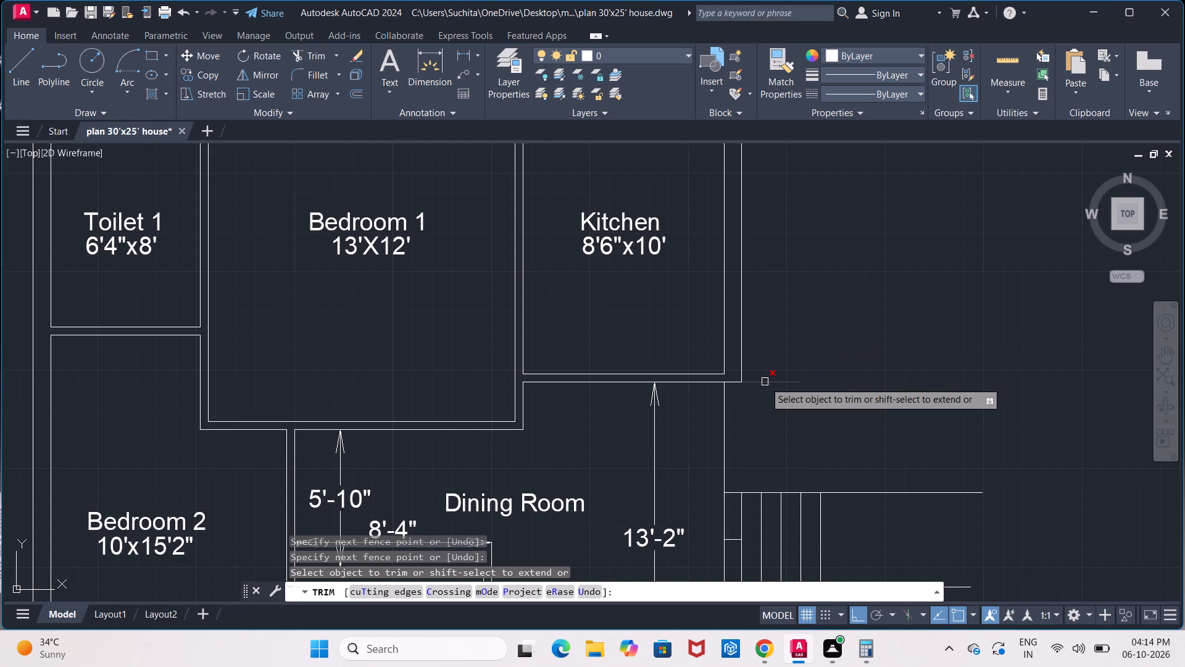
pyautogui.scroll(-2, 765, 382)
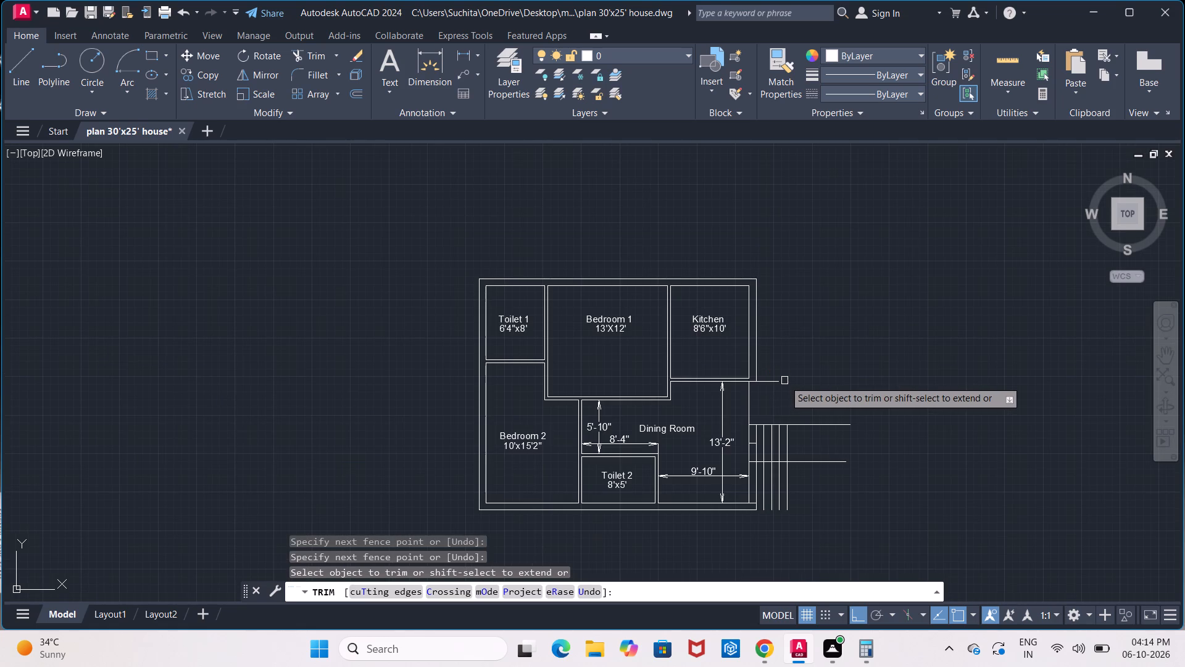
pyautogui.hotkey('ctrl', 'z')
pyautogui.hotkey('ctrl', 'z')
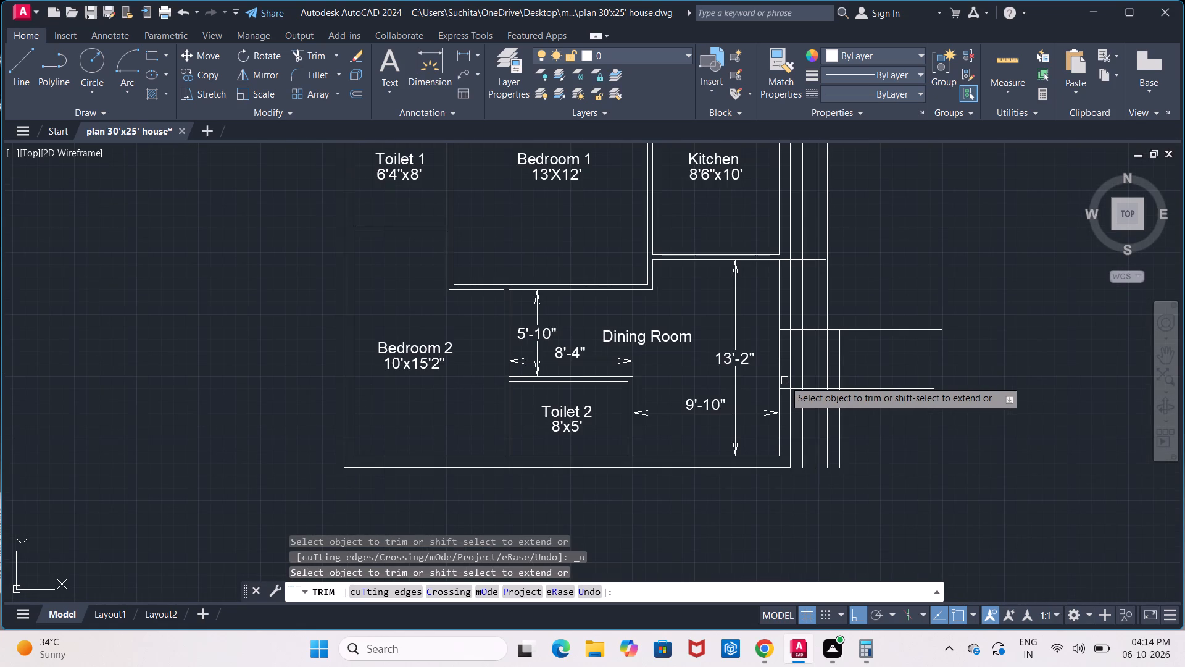
# Trim the three remaining tread lines above the stair and the horizontal stub beyond the Kitchen's outer wall, keeping the wall intact.
pyautogui.scroll(1, 841, 296)
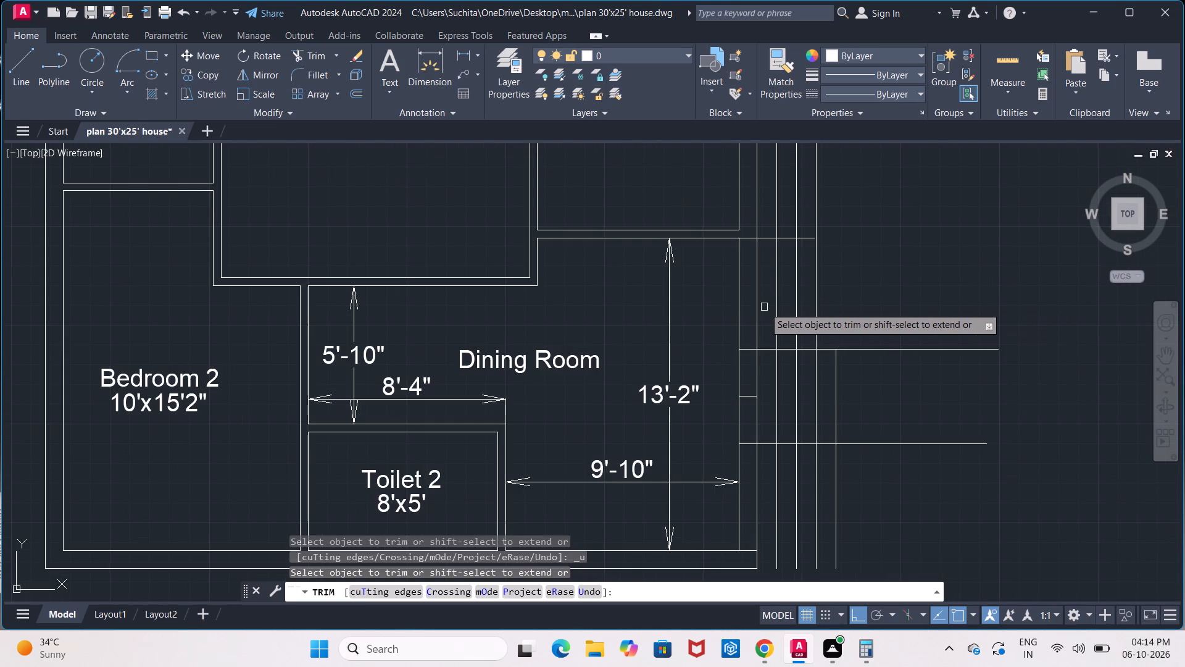
pyautogui.moveTo(764, 307); pyautogui.dragTo(841, 313)
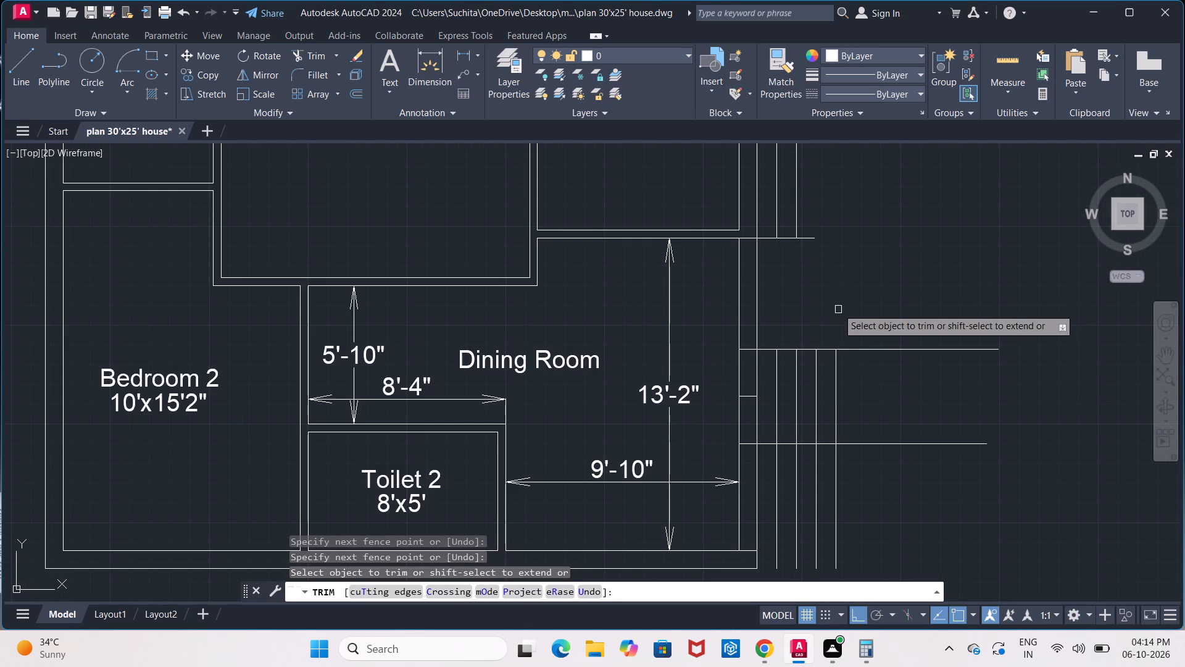
pyautogui.moveTo(833, 300); pyautogui.dragTo(792, 398, button='middle')
pyautogui.moveTo(725, 283); pyautogui.dragTo(727, 283)
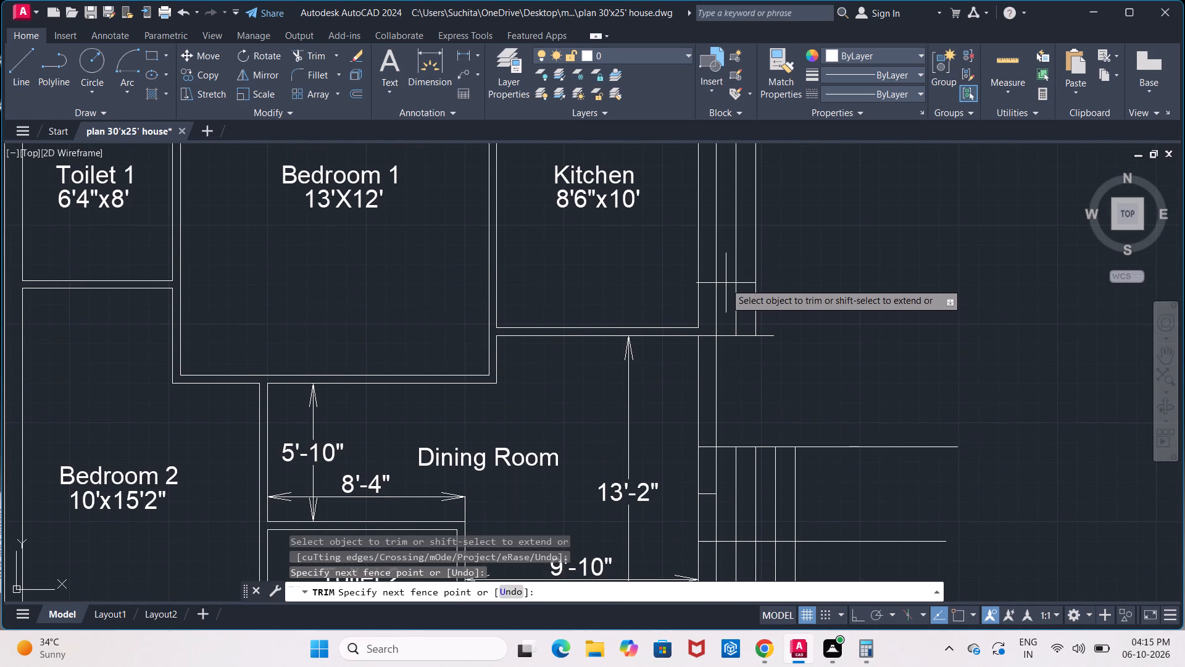
pyautogui.moveTo(727, 283); pyautogui.dragTo(796, 294)
pyautogui.moveTo(742, 293); pyautogui.dragTo(749, 369)
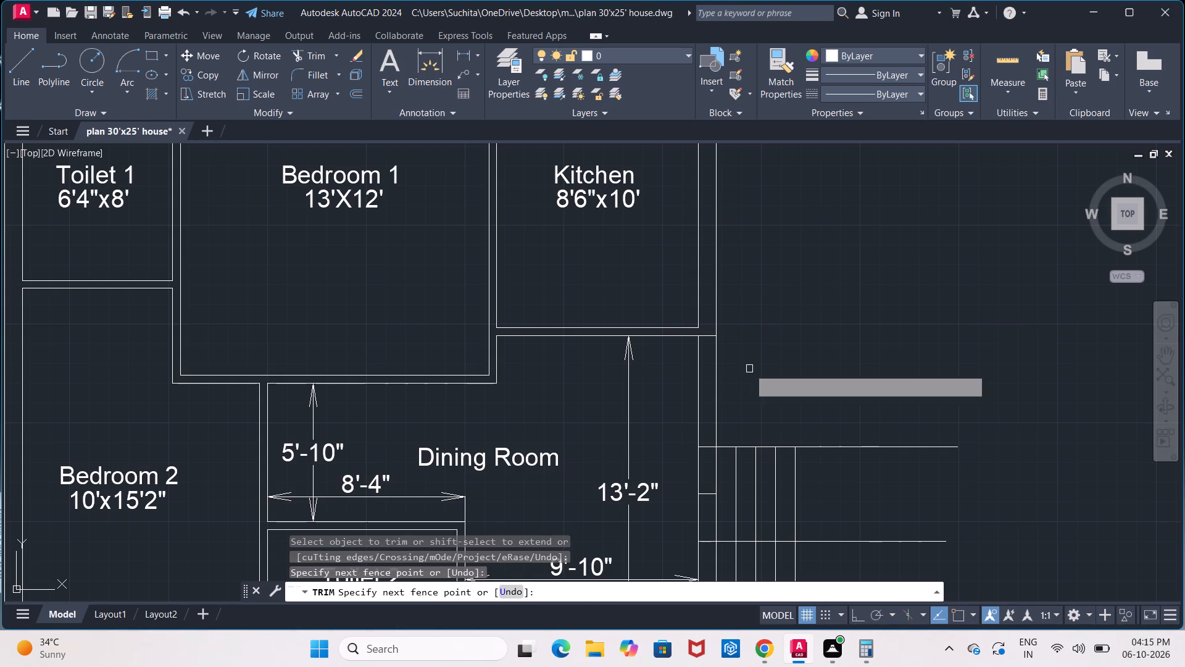
# Trim the tread lines below the lower horizontal stair line and both horizontal lines beyond the outermost tread.
pyautogui.scroll(-2, 755, 366)
pyautogui.moveTo(750, 357); pyautogui.dragTo(725, 295, button='middle')
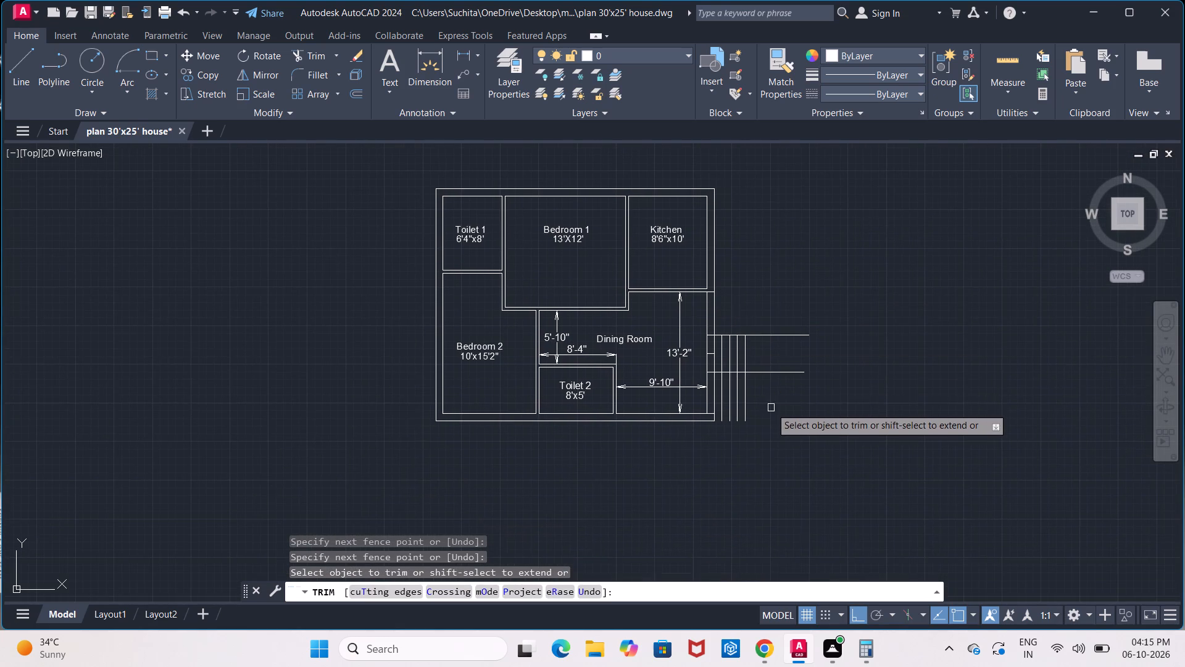
pyautogui.scroll(3, 771, 409)
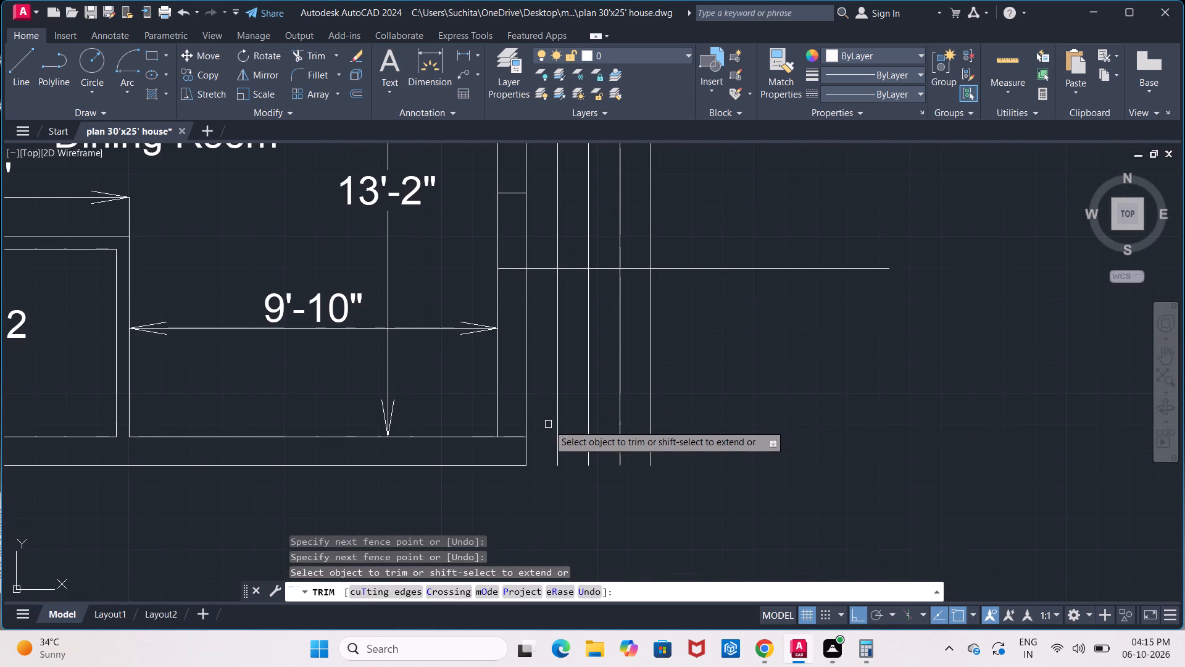
pyautogui.moveTo(549, 424); pyautogui.dragTo(668, 423)
pyautogui.scroll(-3, 673, 420)
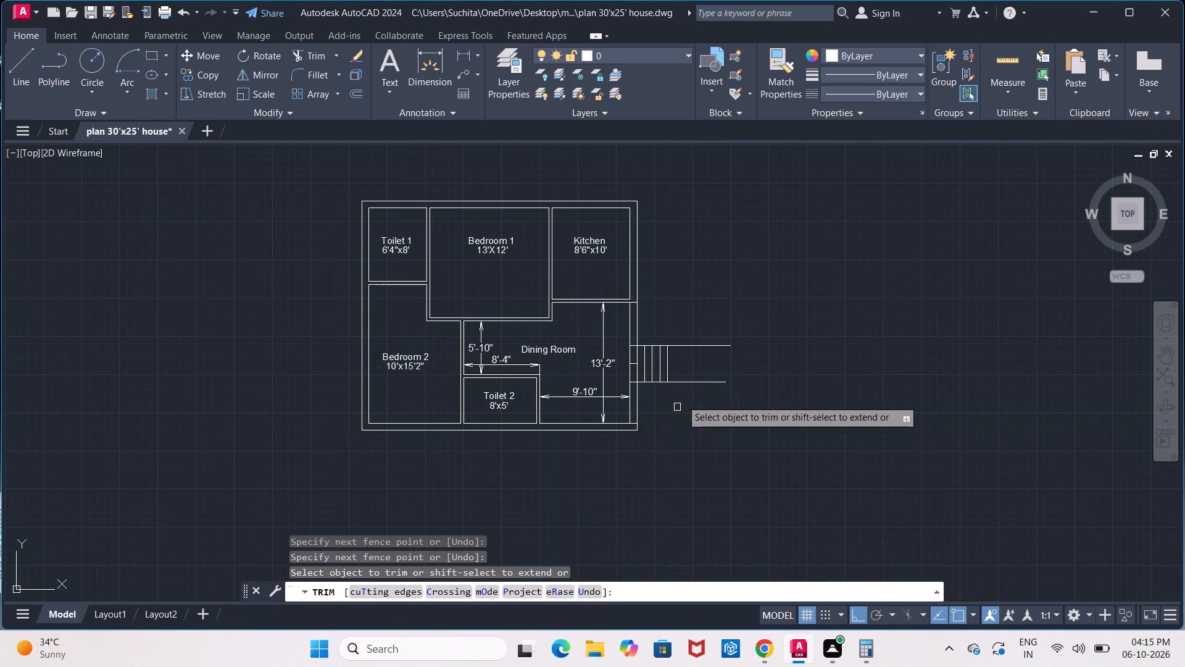
pyautogui.click(676, 301)
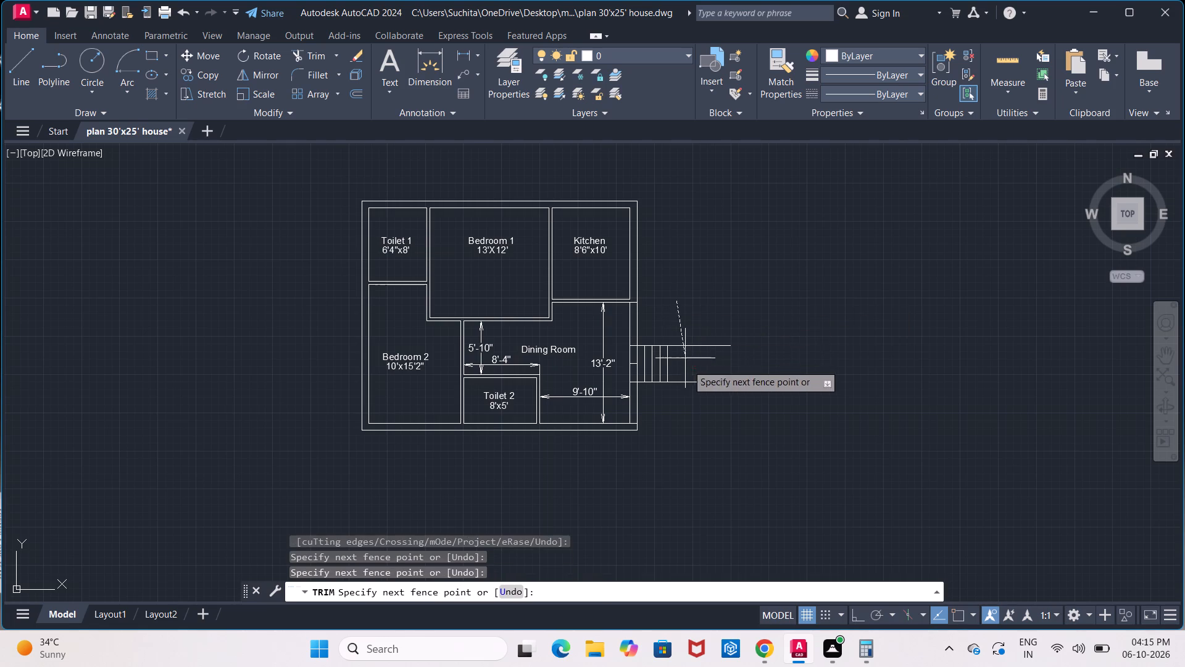
pyautogui.click(684, 418)
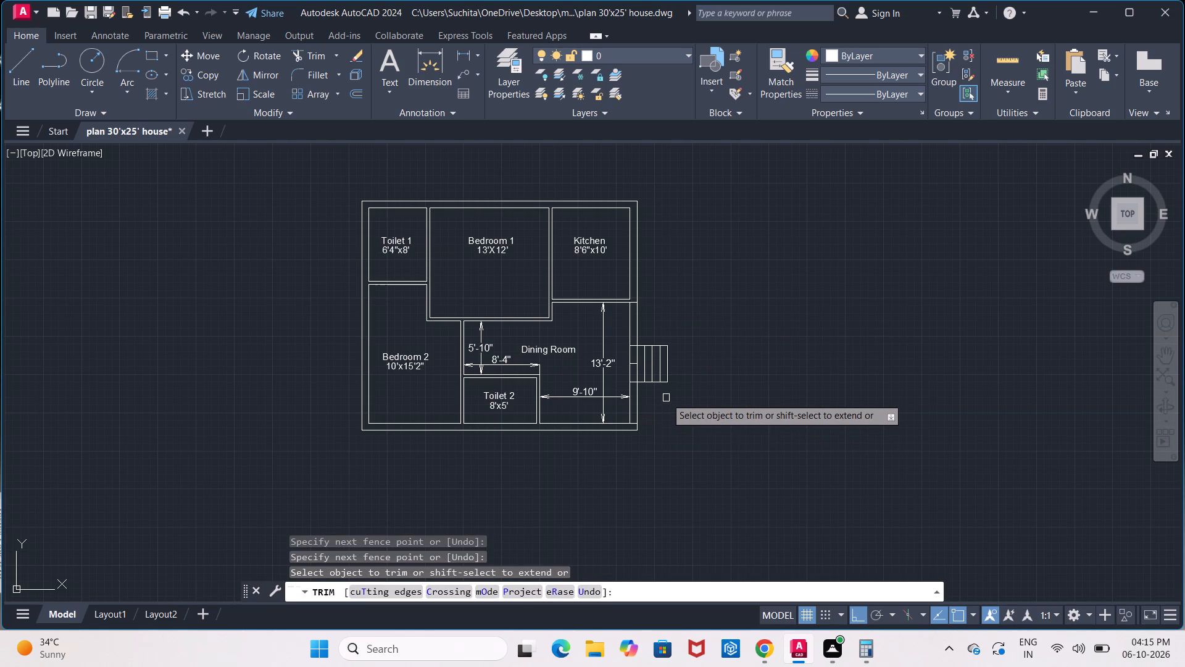
# Remove the short middle cross line inside the Dining Room's side wall at the stair.
pyautogui.scroll(2, 666, 398)
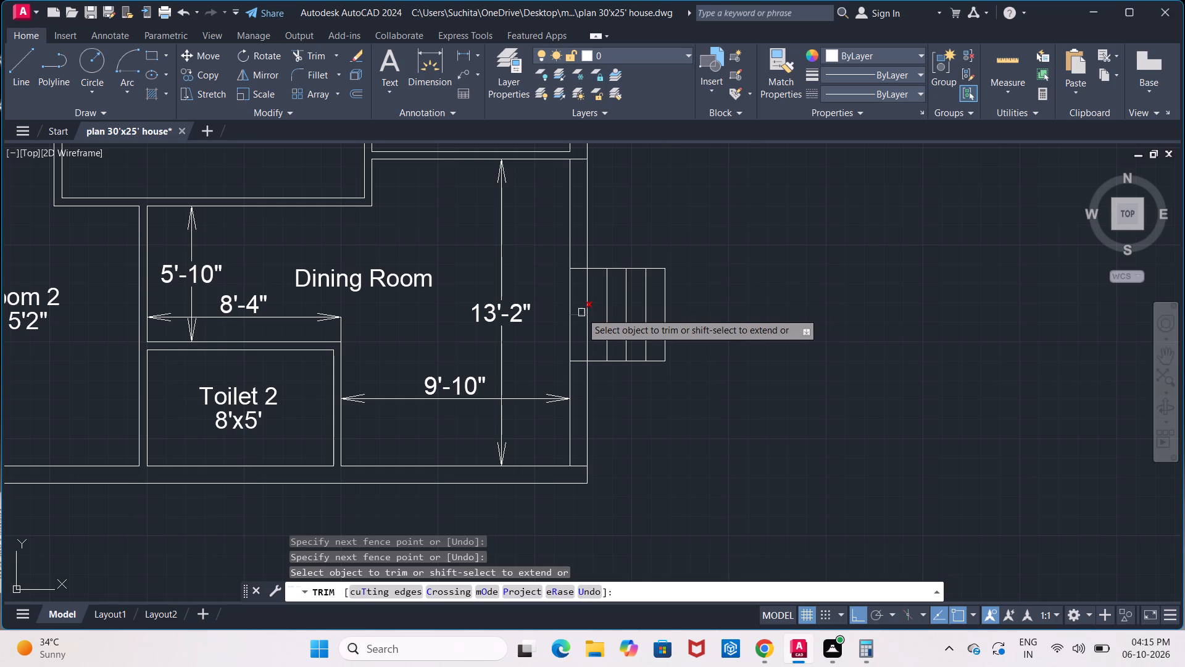
pyautogui.click(581, 313)
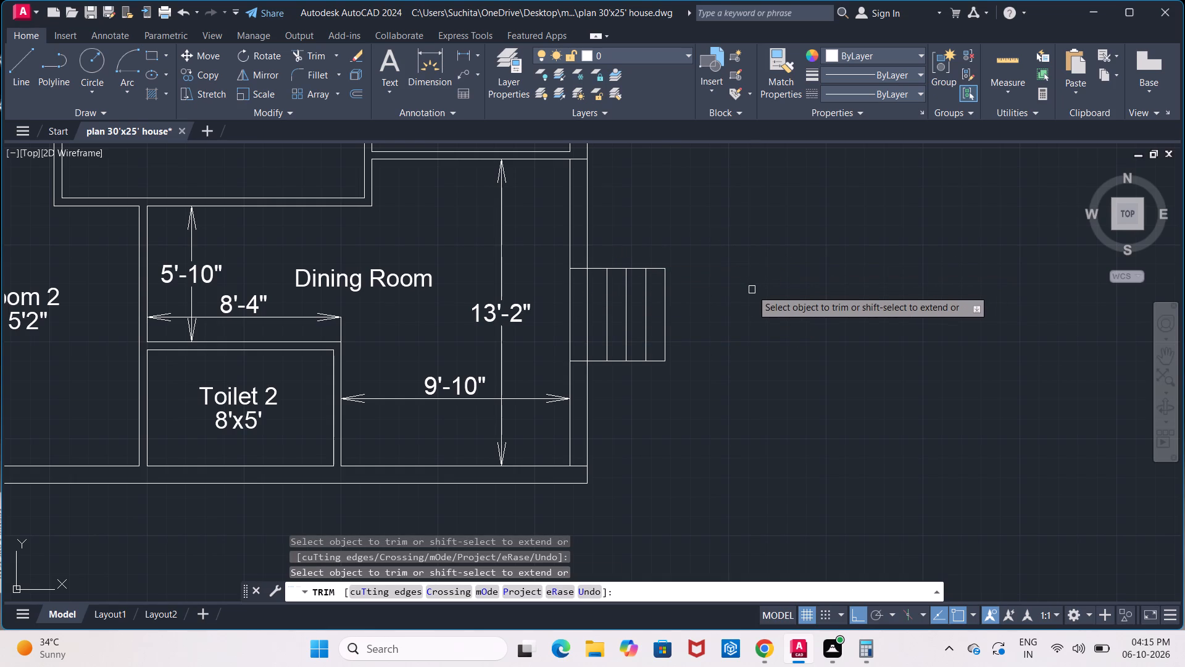
pyautogui.press('Escape')
# Add a vertical linear dimension of the stair's width just outside the outermost tread line.
pyautogui.click(467, 54)
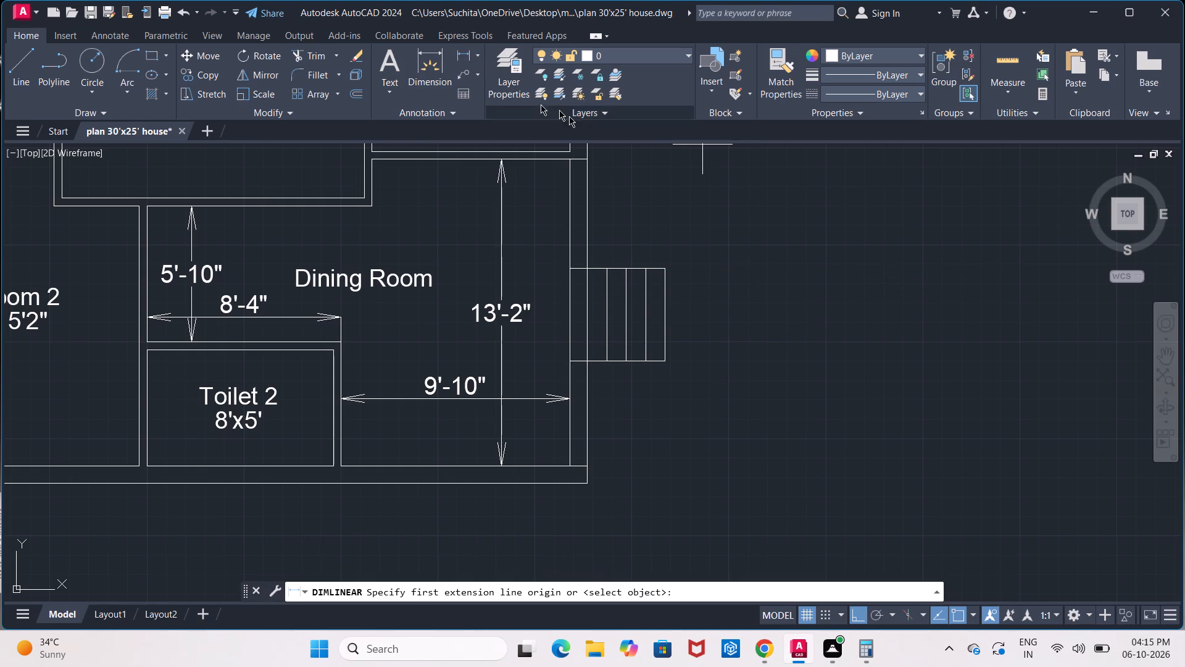
pyautogui.click(667, 267)
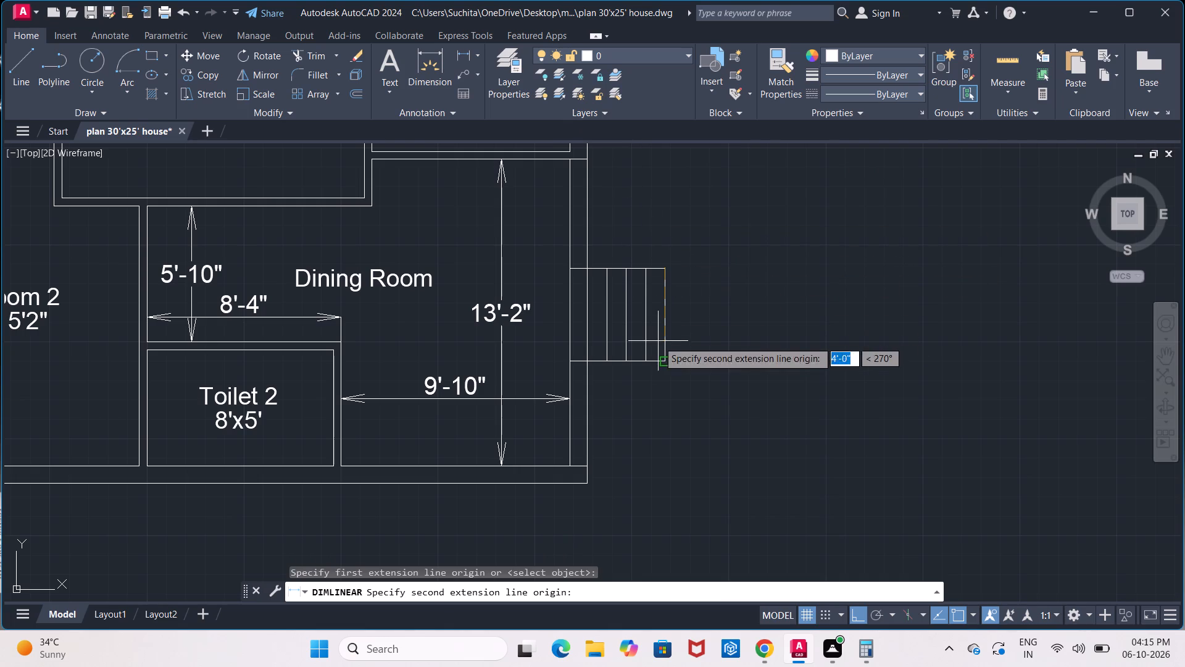
pyautogui.click(664, 357)
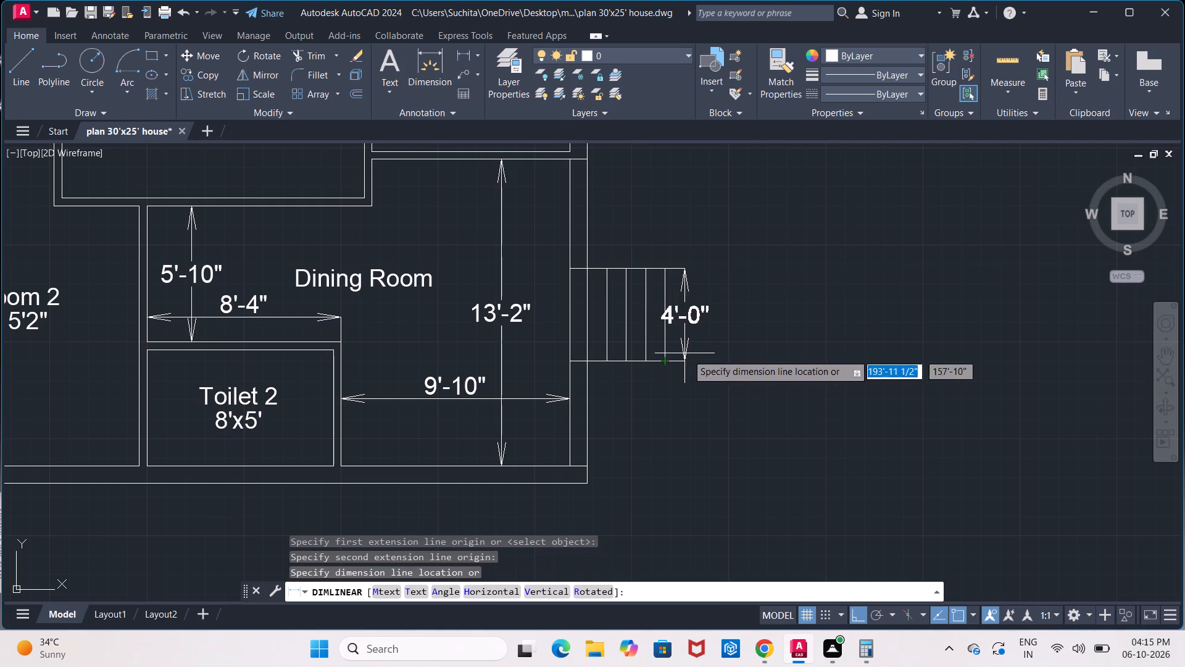
pyautogui.click(704, 358)
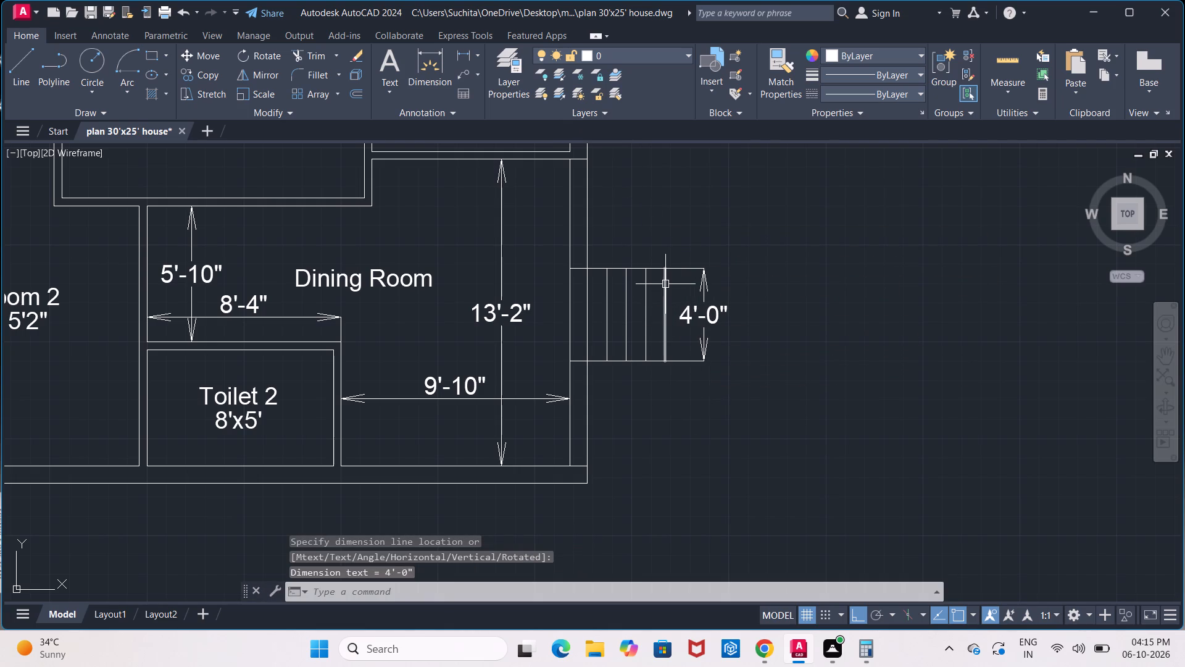
# Add a horizontal linear dimension above the stair for the first tread, from the wall's outer face to the first tread line.
pyautogui.click(458, 57)
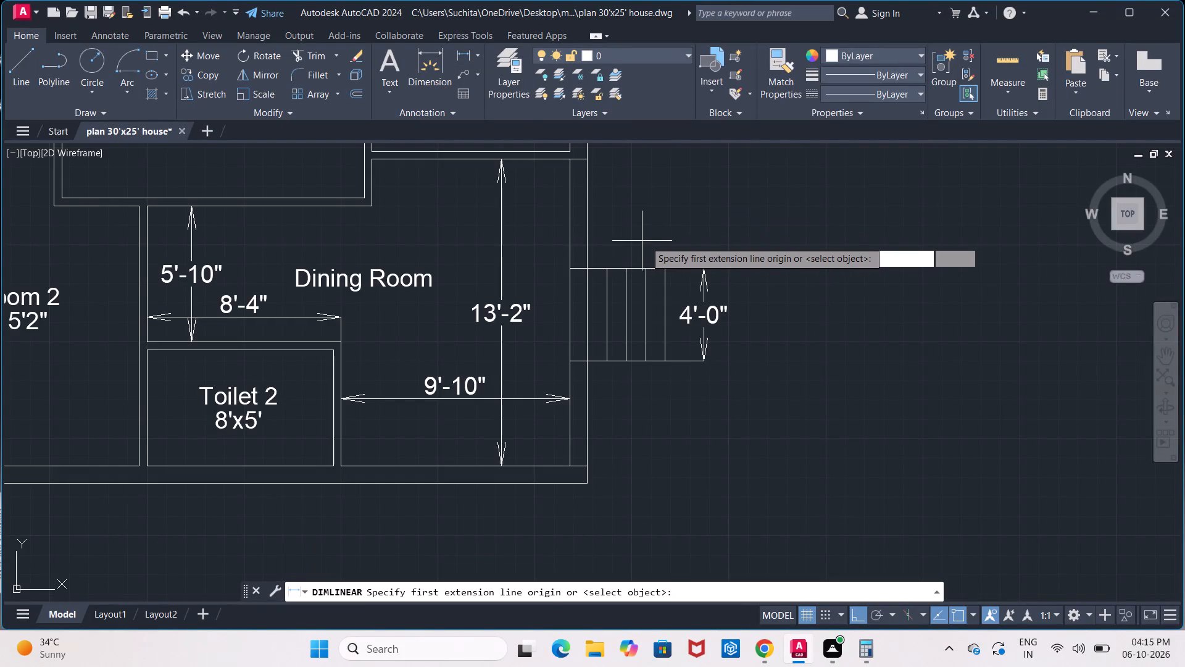
pyautogui.scroll(2, 647, 241)
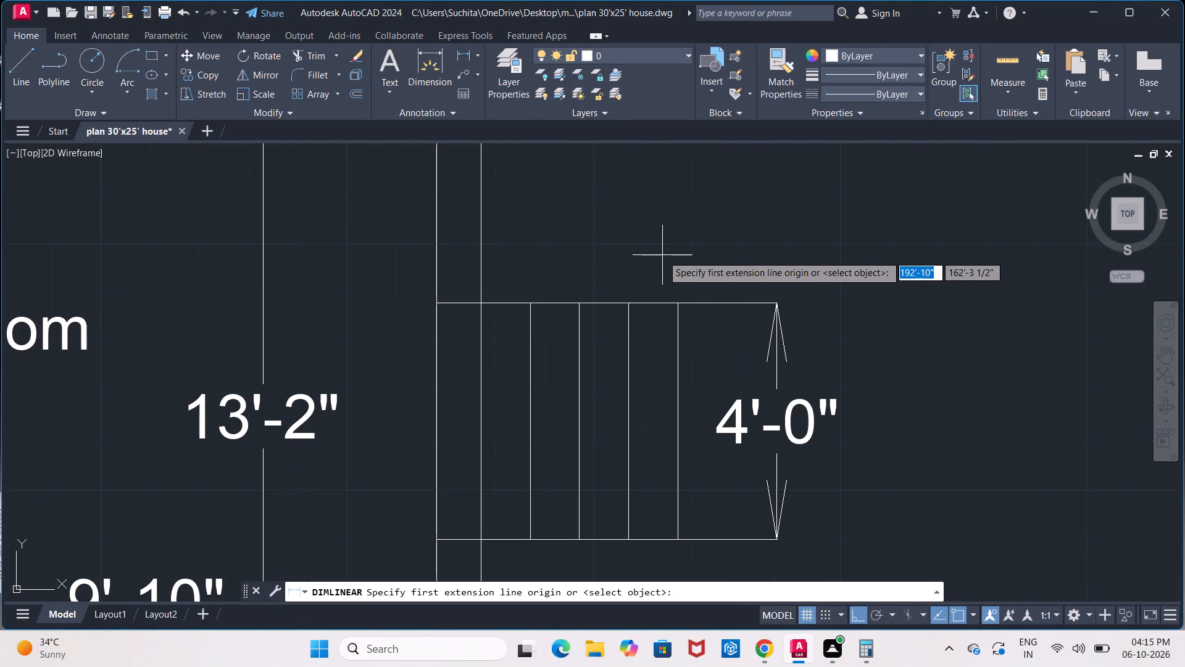
pyautogui.click(480, 304)
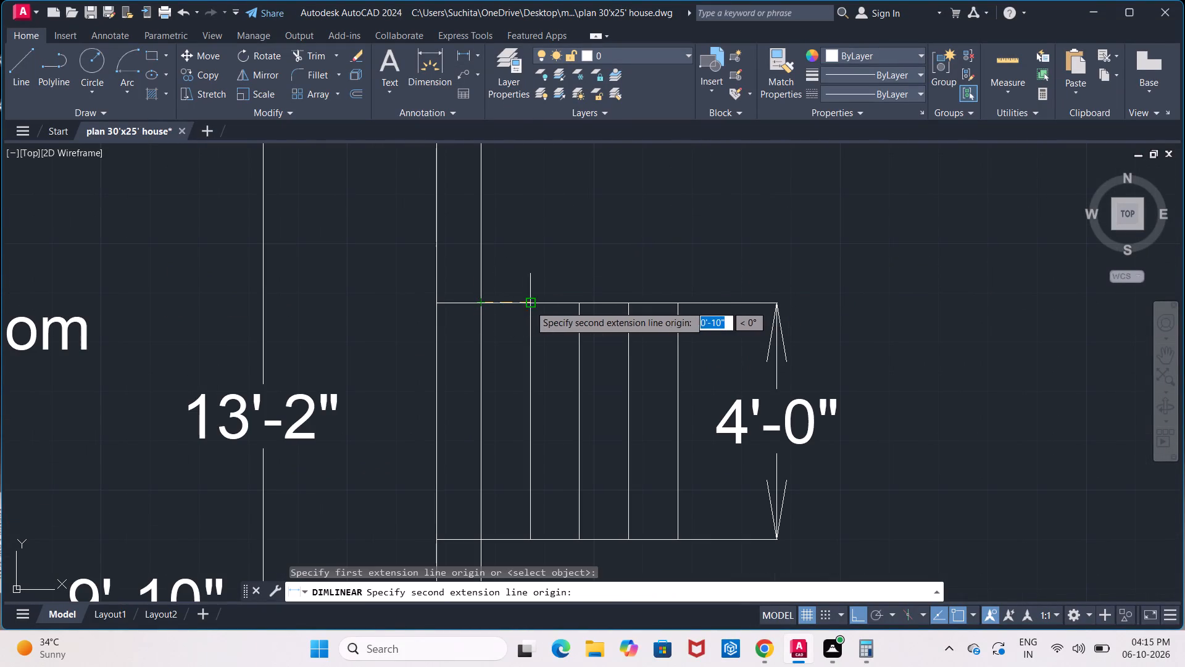
pyautogui.click(533, 305)
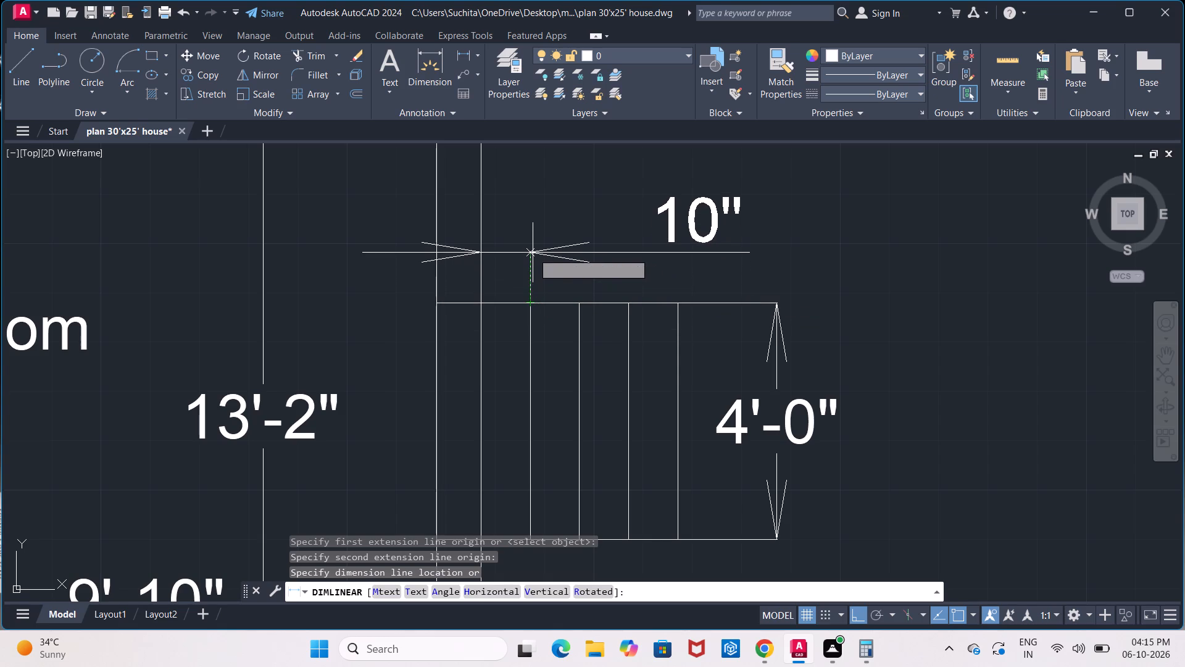
pyautogui.click(532, 253)
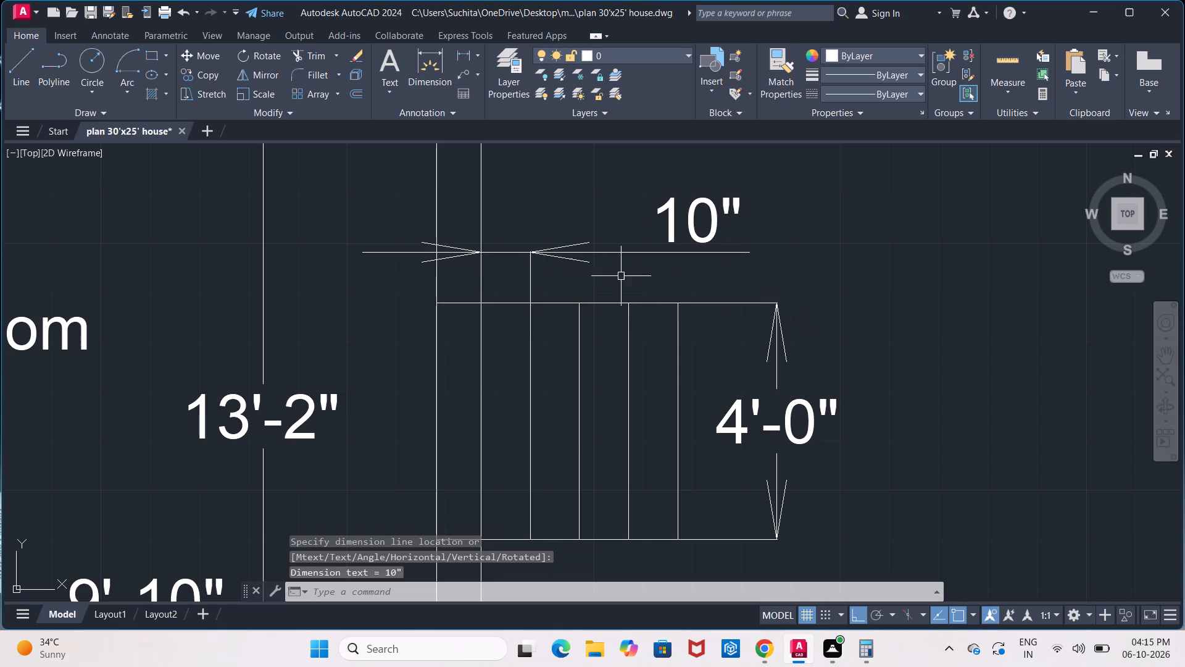
pyautogui.scroll(-2, 811, 286)
pyautogui.moveTo(856, 301); pyautogui.dragTo(772, 245, button='middle')
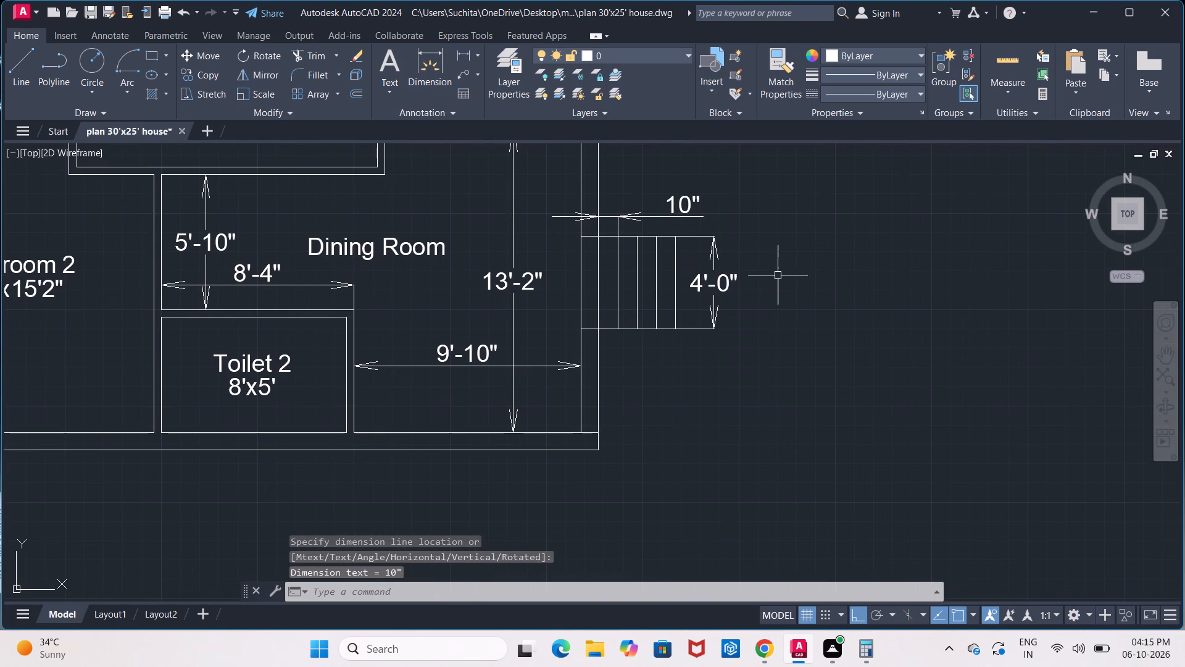
# Switch to Calculator and add the widths across the lower part of the plan: 10 + 8.4 + 9 + 0.9 + 0.9.
pyautogui.moveTo(778, 276); pyautogui.dragTo(775, 345, button='middle')
pyautogui.scroll(-1, 778, 313)
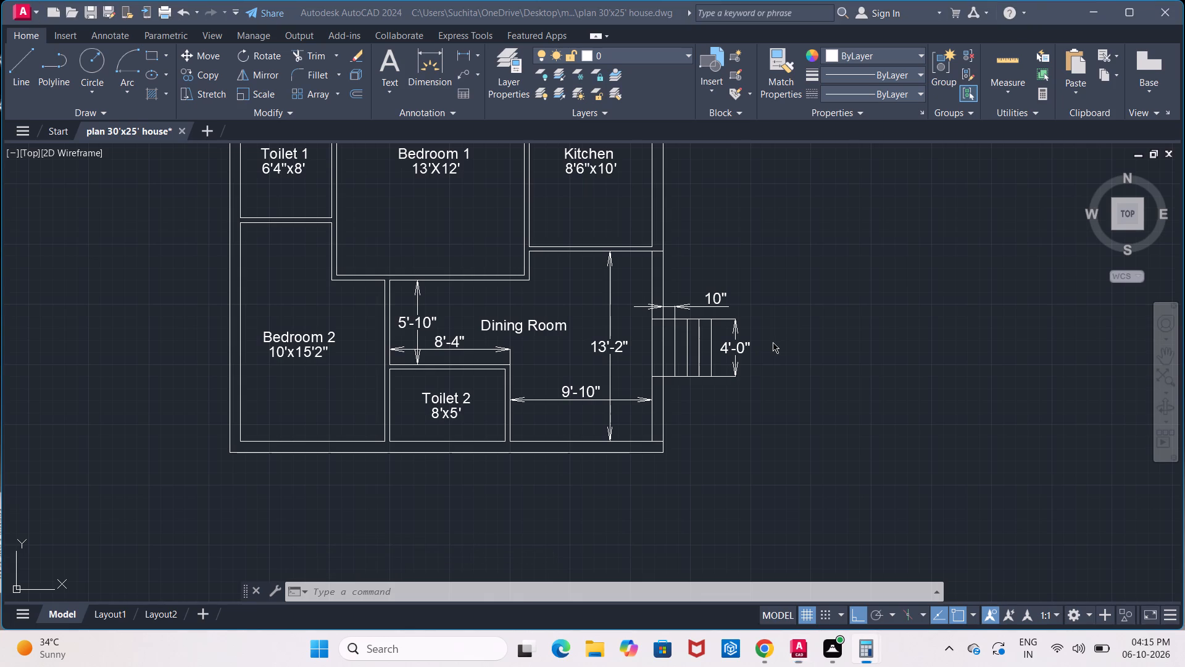
pyautogui.write('10')
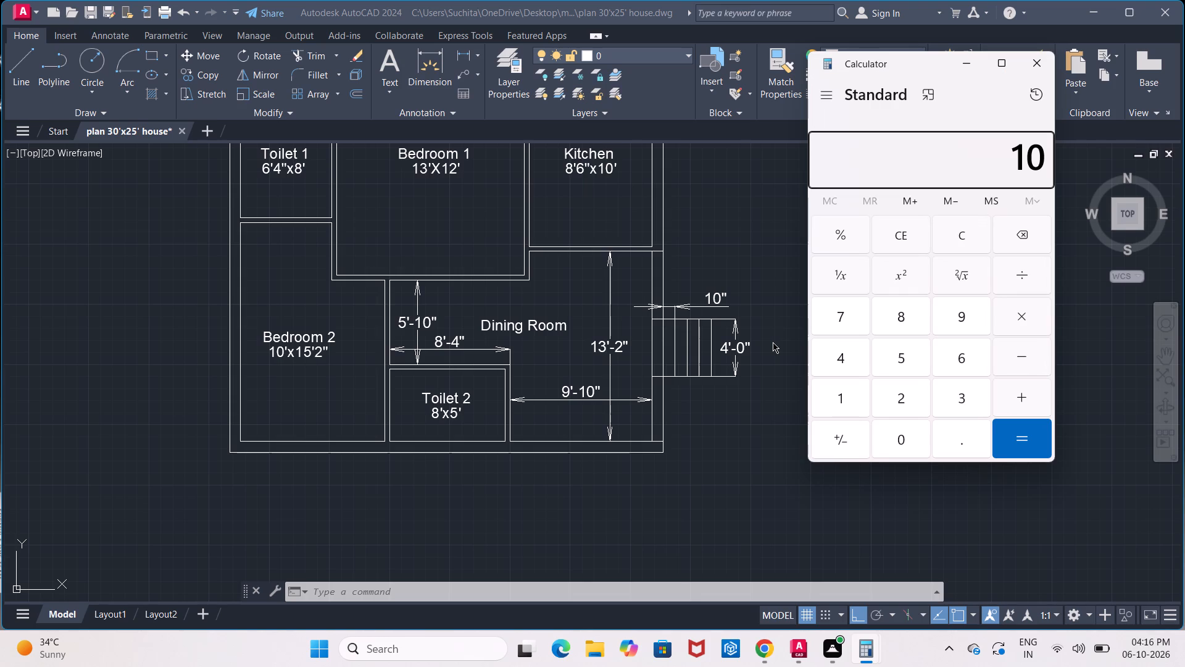
pyautogui.press('.')
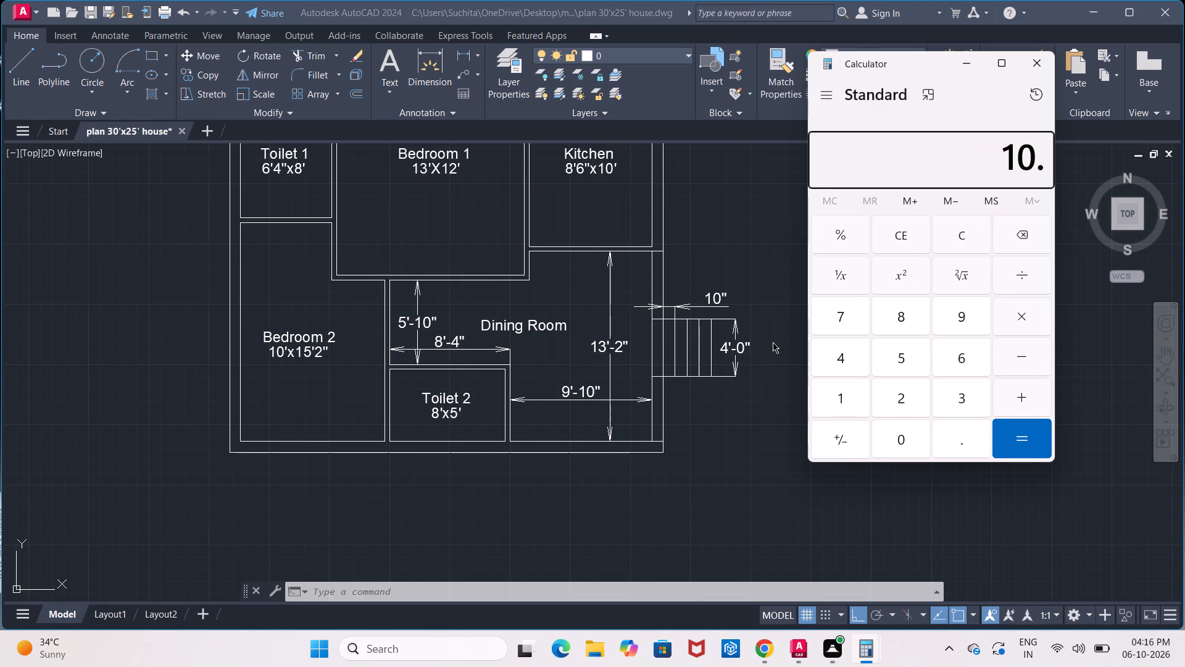
pyautogui.press('BackSpace')
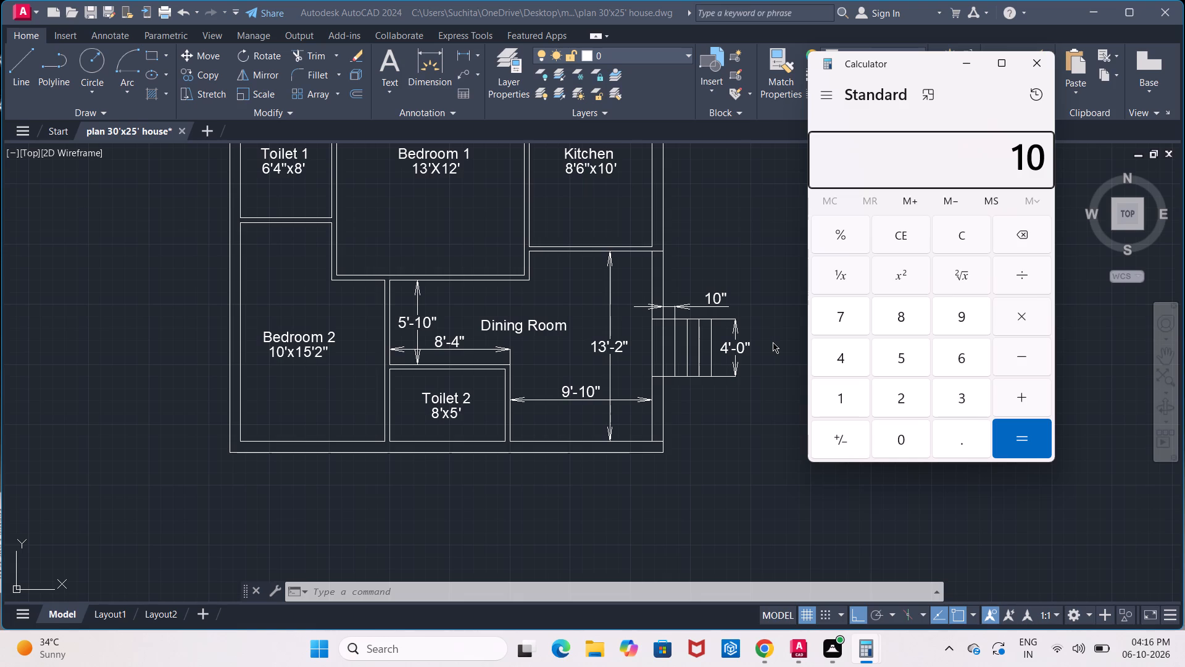
pyautogui.write('+8.4')
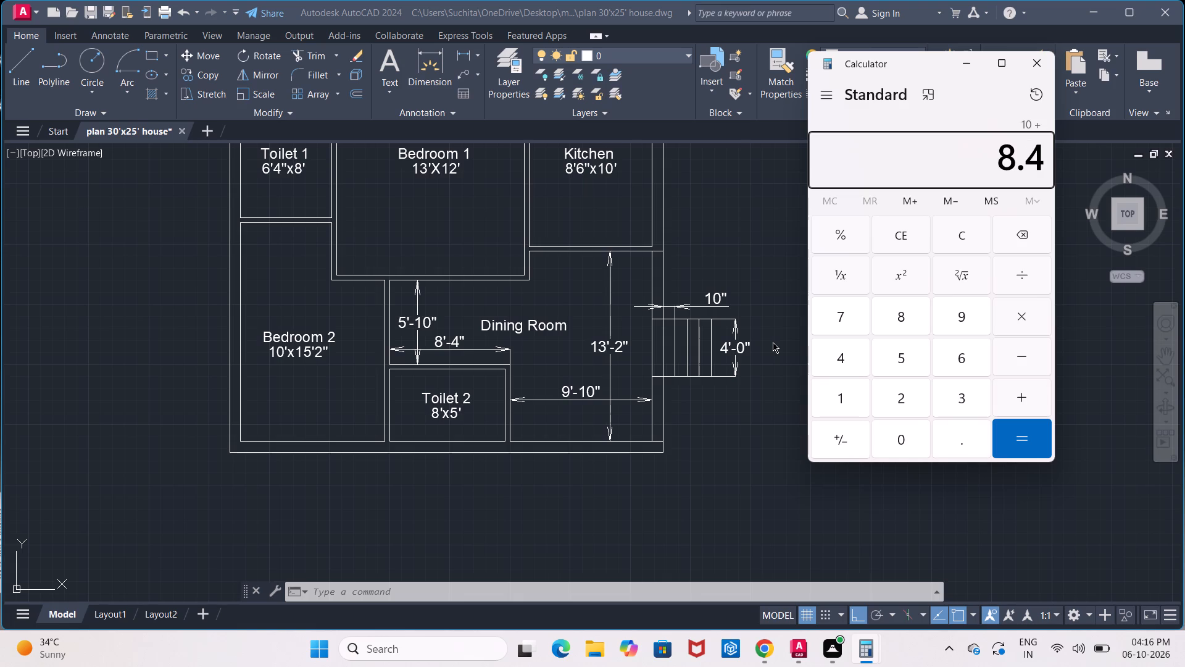
pyautogui.press('+')
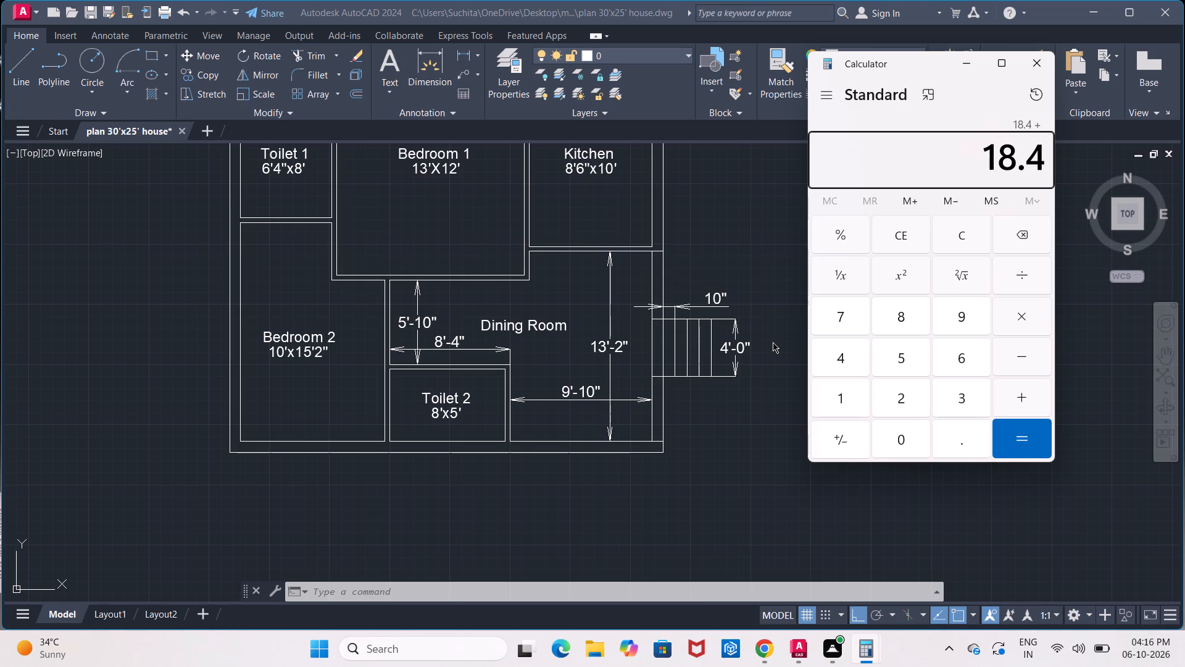
pyautogui.press('9')
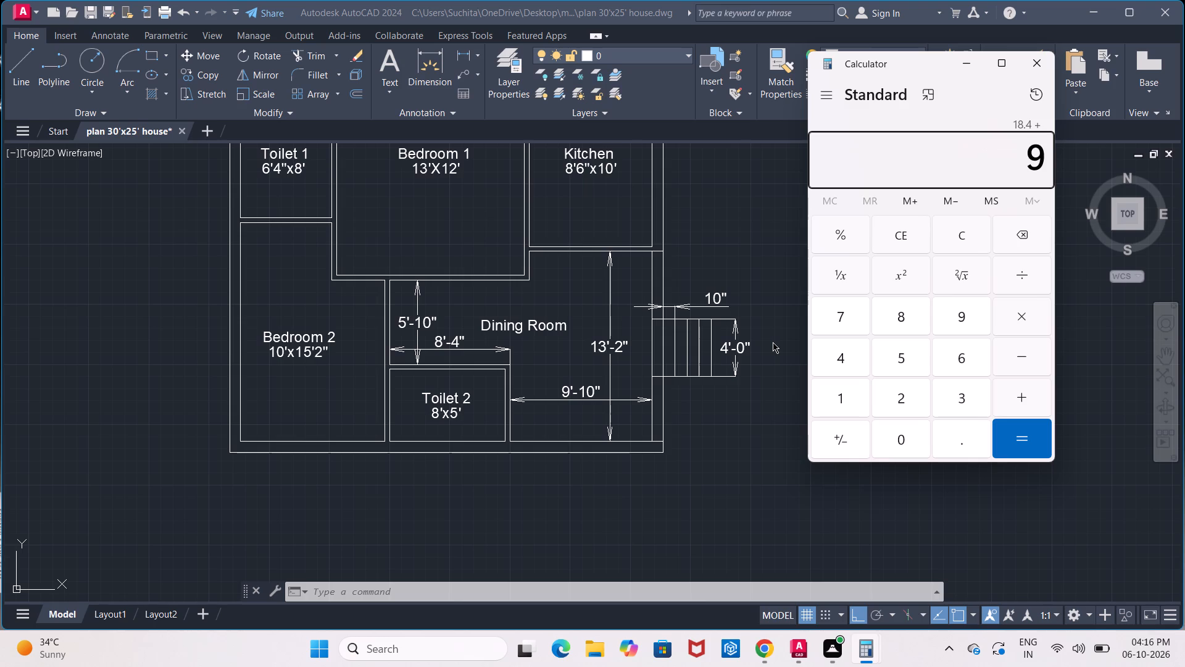
pyautogui.press('+')
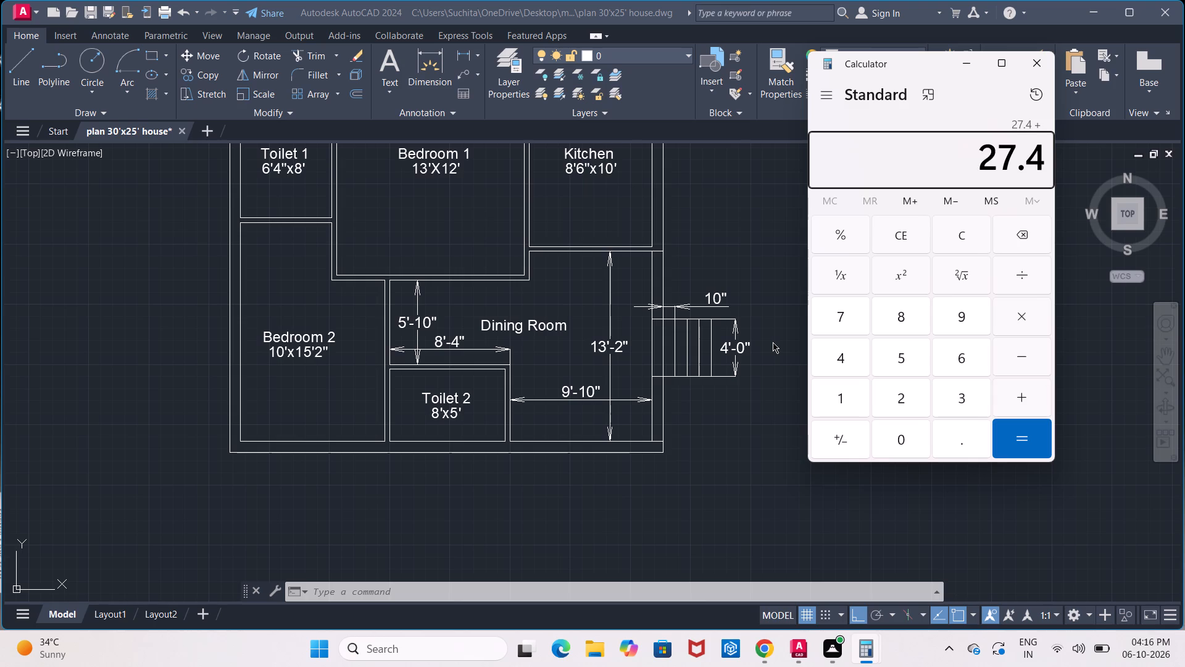
pyautogui.write('0.9')
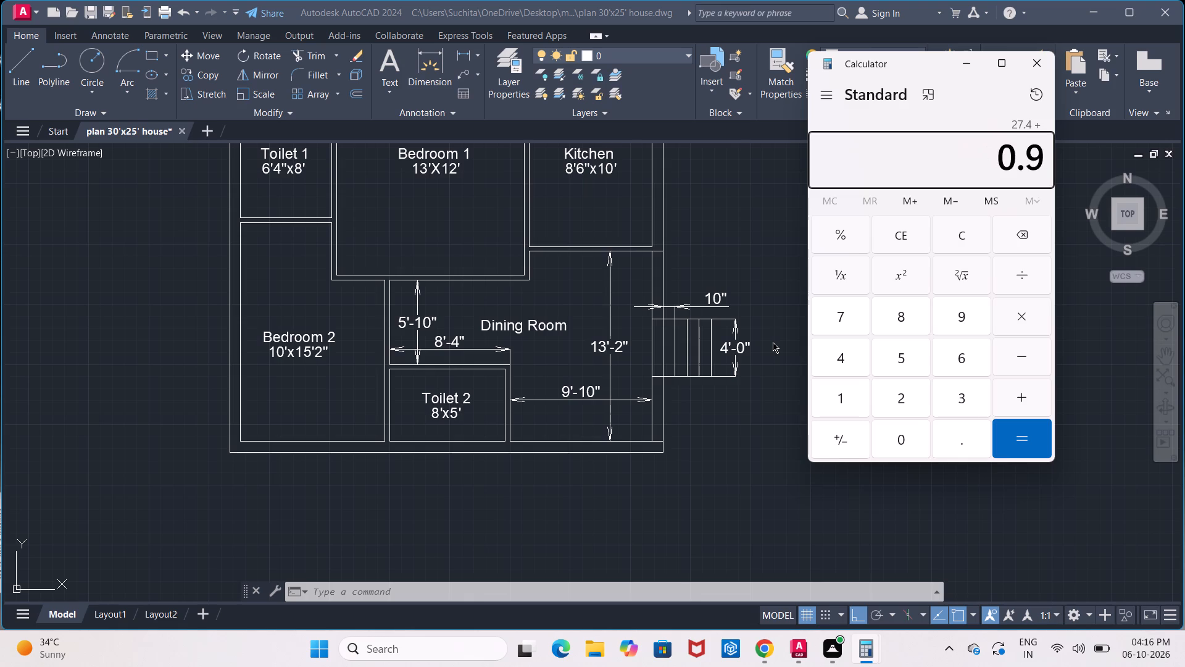
pyautogui.press('+')
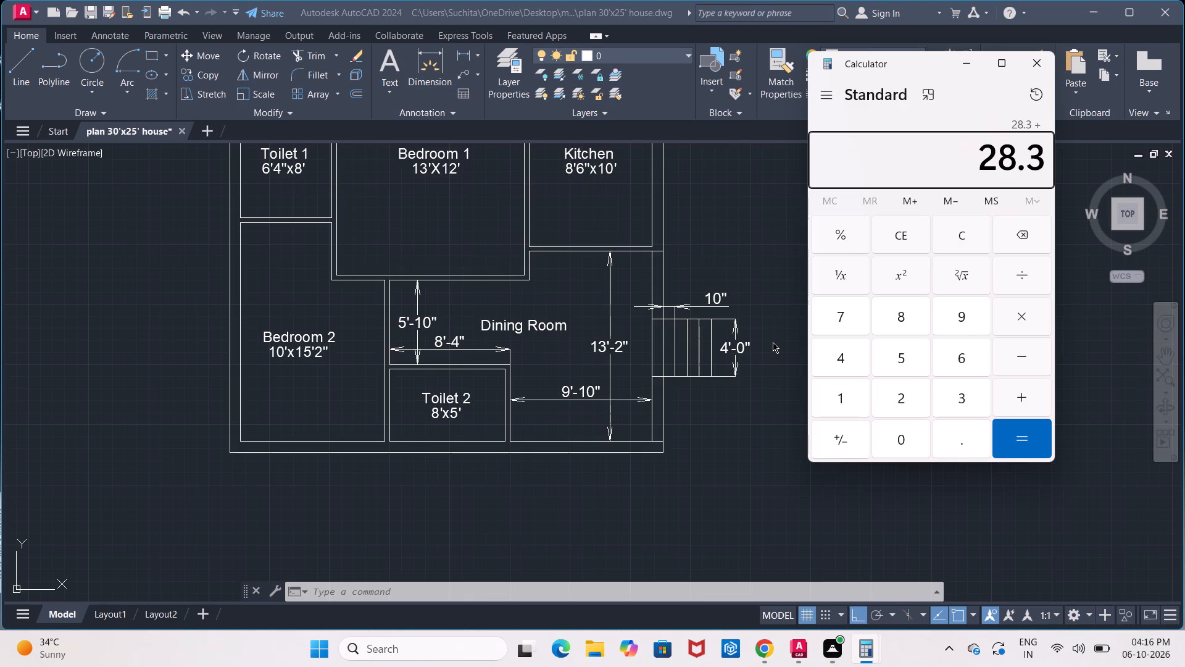
pyautogui.write('0.9')
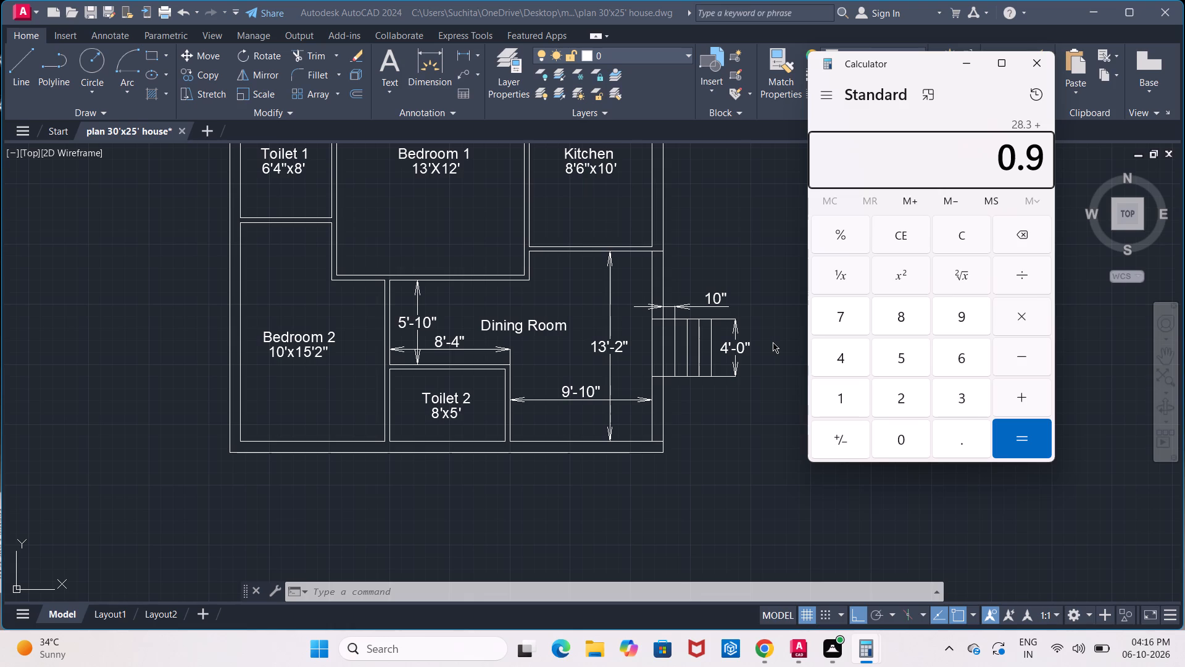
pyautogui.press('Return')
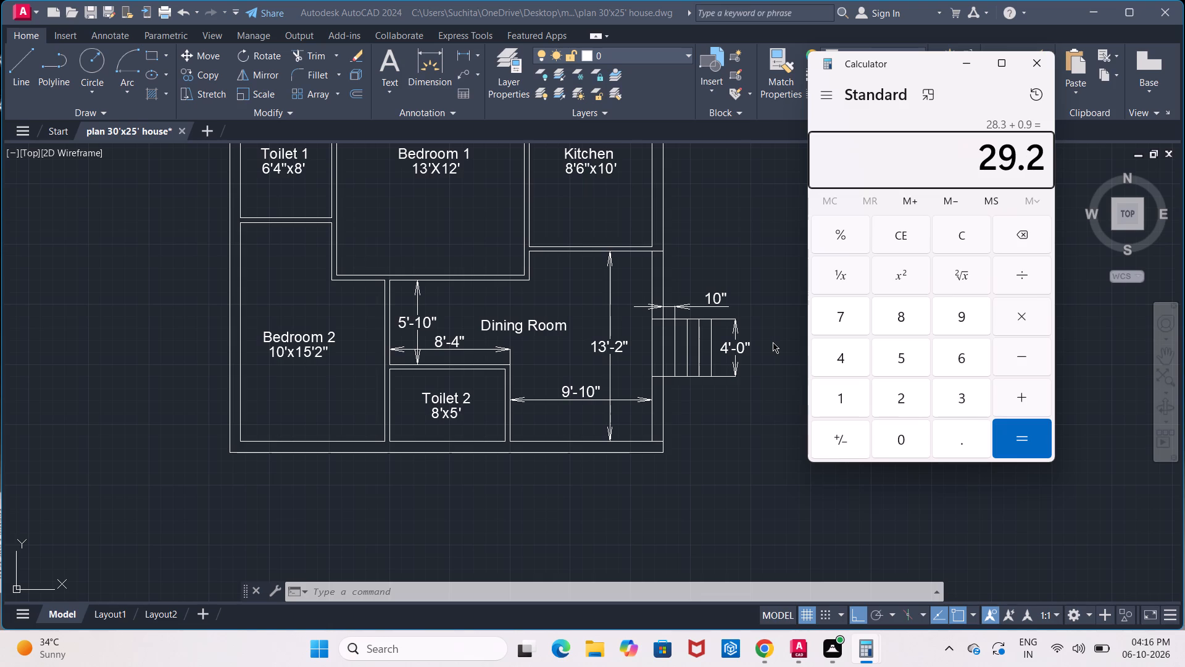
pyautogui.press('Escape')
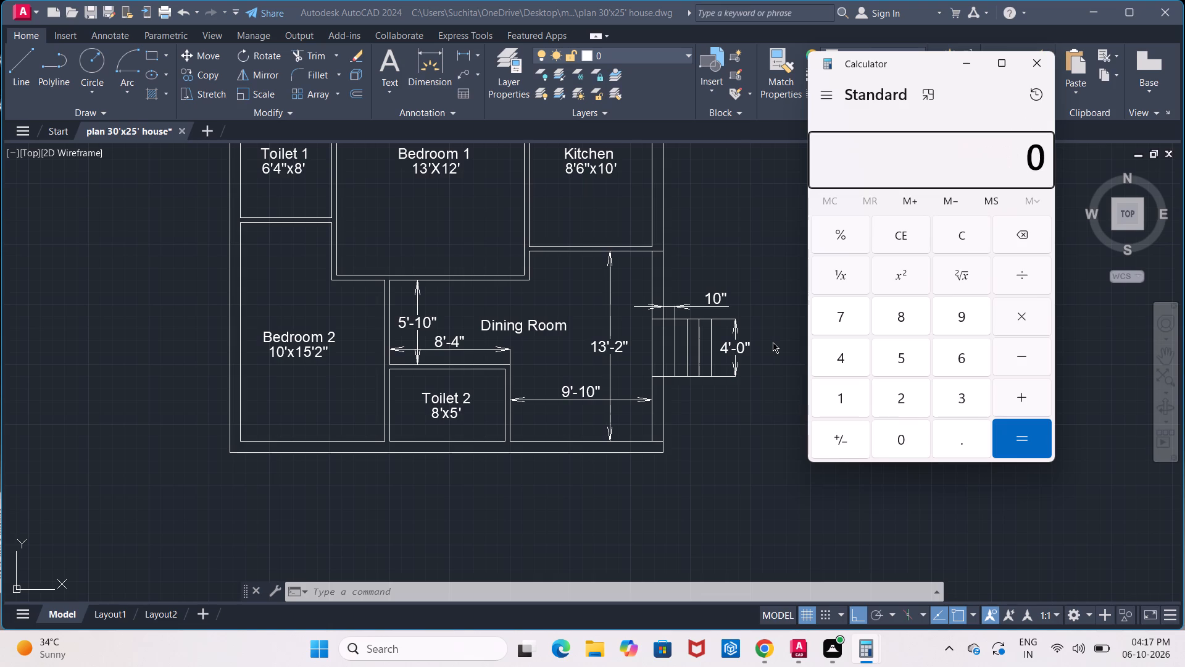
# Recalculate the lower width sum in Calculator as 0.9 + 0.9 + 10 + 8 + 9.
pyautogui.write('0.9')
pyautogui.write('+0.9+')
pyautogui.write('10+')
pyautogui.press('8')
pyautogui.press('+')
pyautogui.press('9')
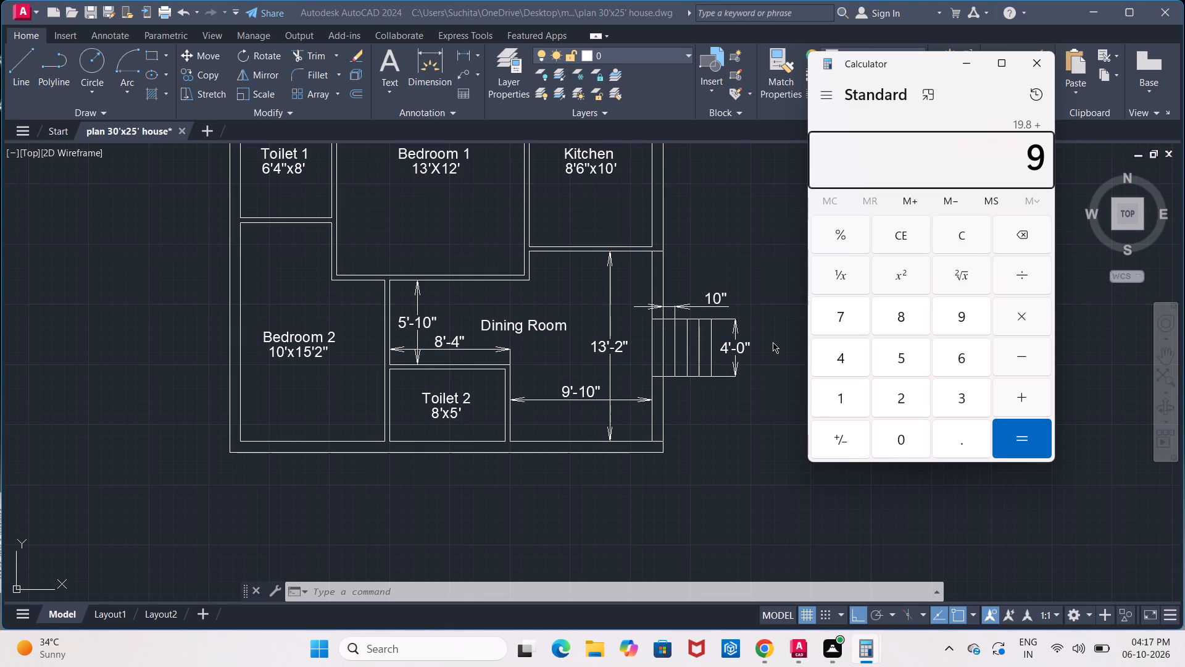
pyautogui.press('Return')
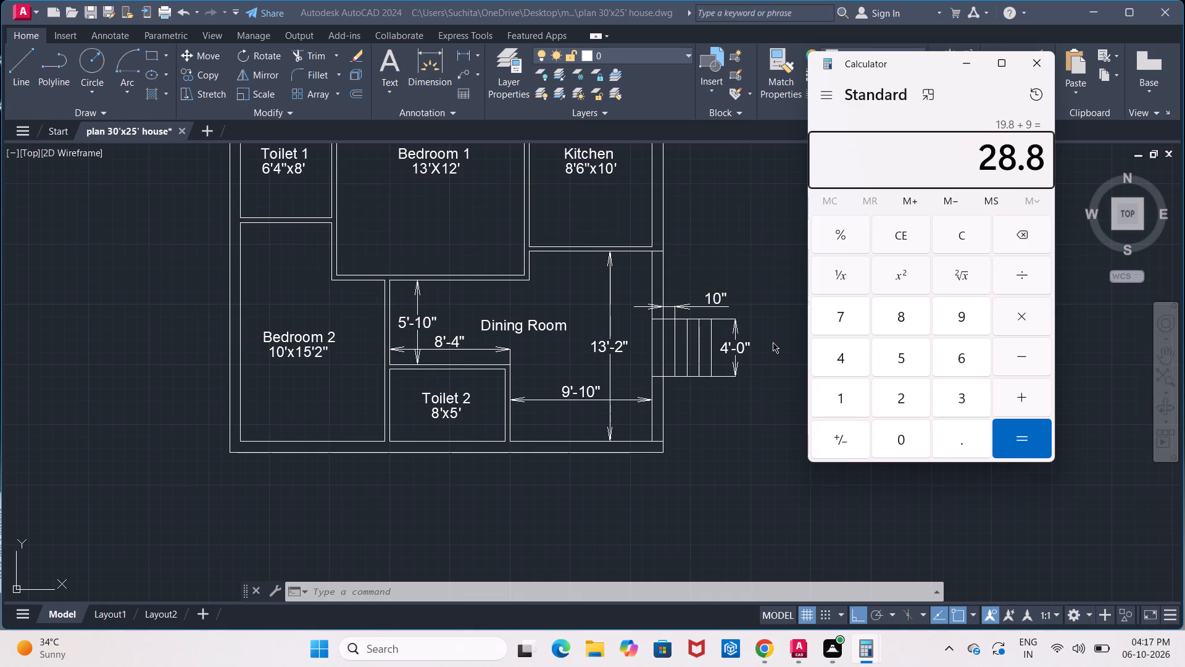
pyautogui.press('Escape')
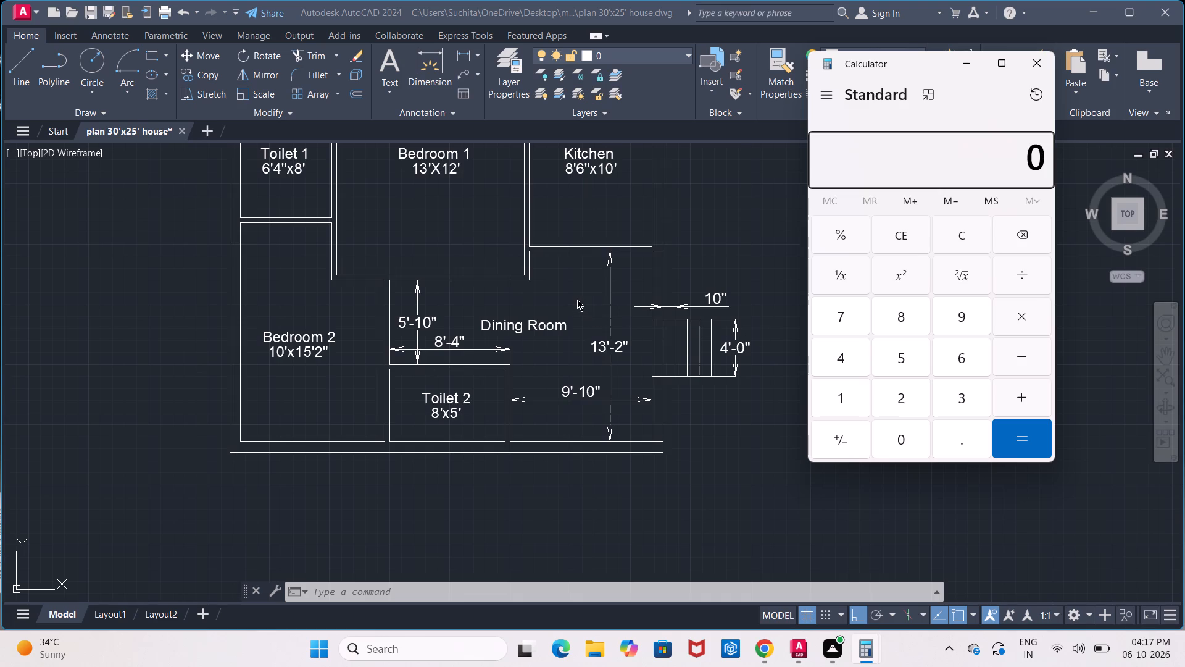
# Sum the upper room widths and wall thicknesses in Calculator: 0.9 + 6.4 + 13 + 8.6 + 0.9 + 0.4 + 0.4.
pyautogui.scroll(-1, 572, 299)
pyautogui.scroll(1, 494, 204)
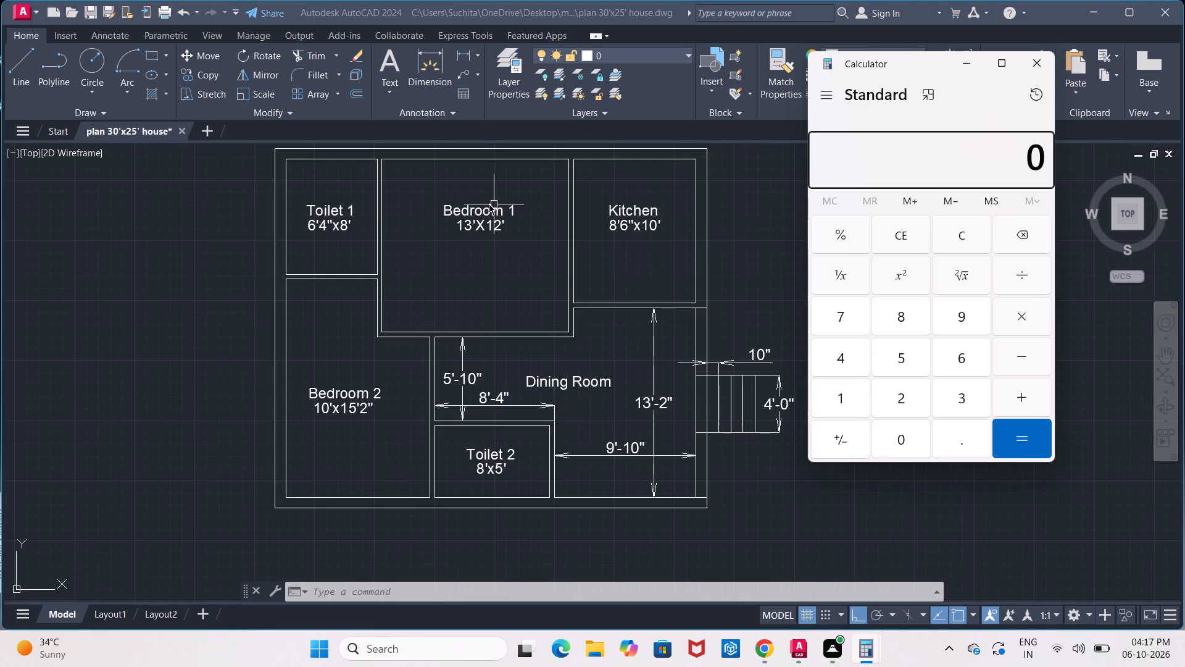
pyautogui.write('0.9+')
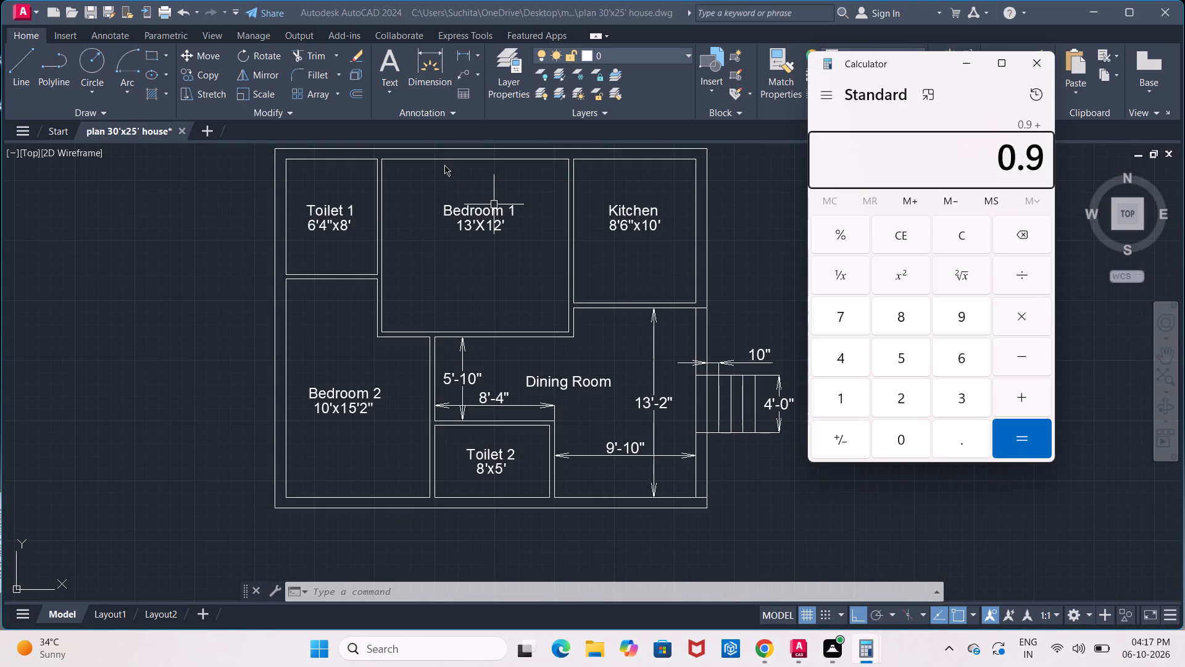
pyautogui.write('6.4')
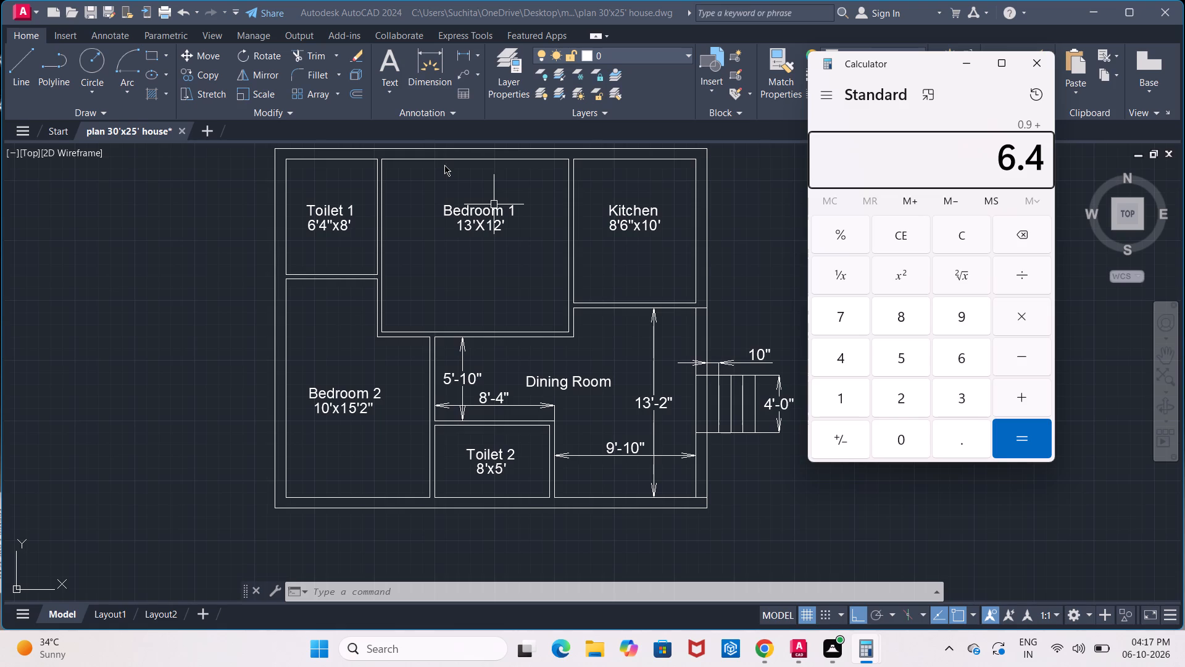
pyautogui.write('+13')
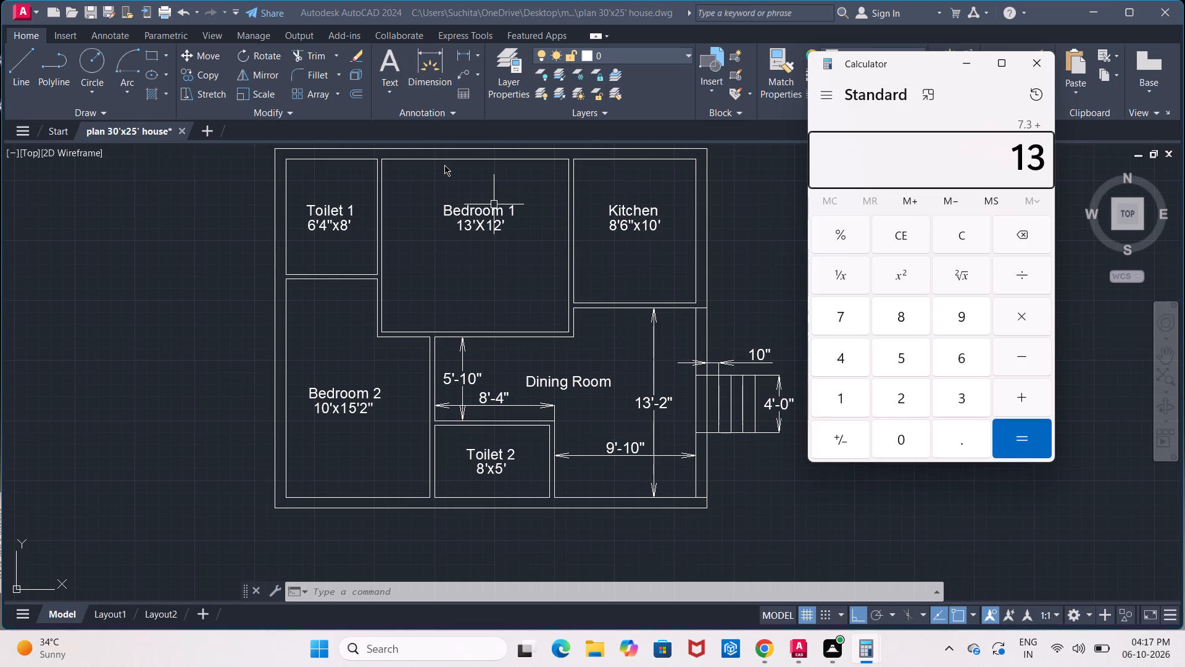
pyautogui.press('+')
pyautogui.write('8.6')
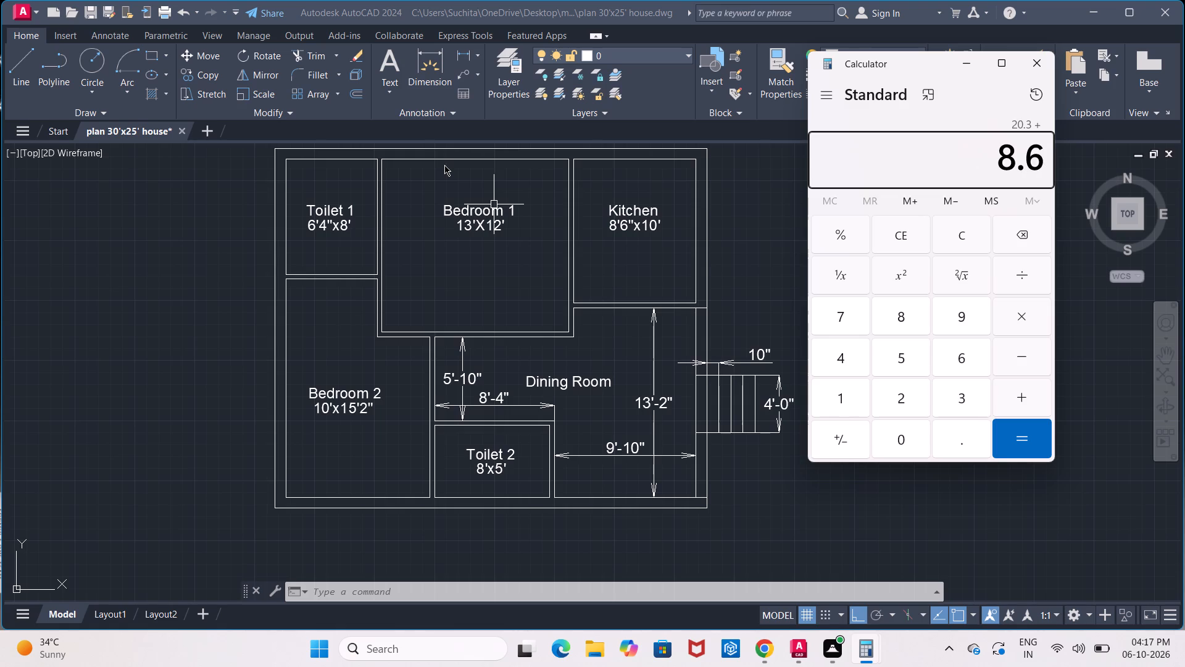
pyautogui.write('+0.9')
pyautogui.press('Return')
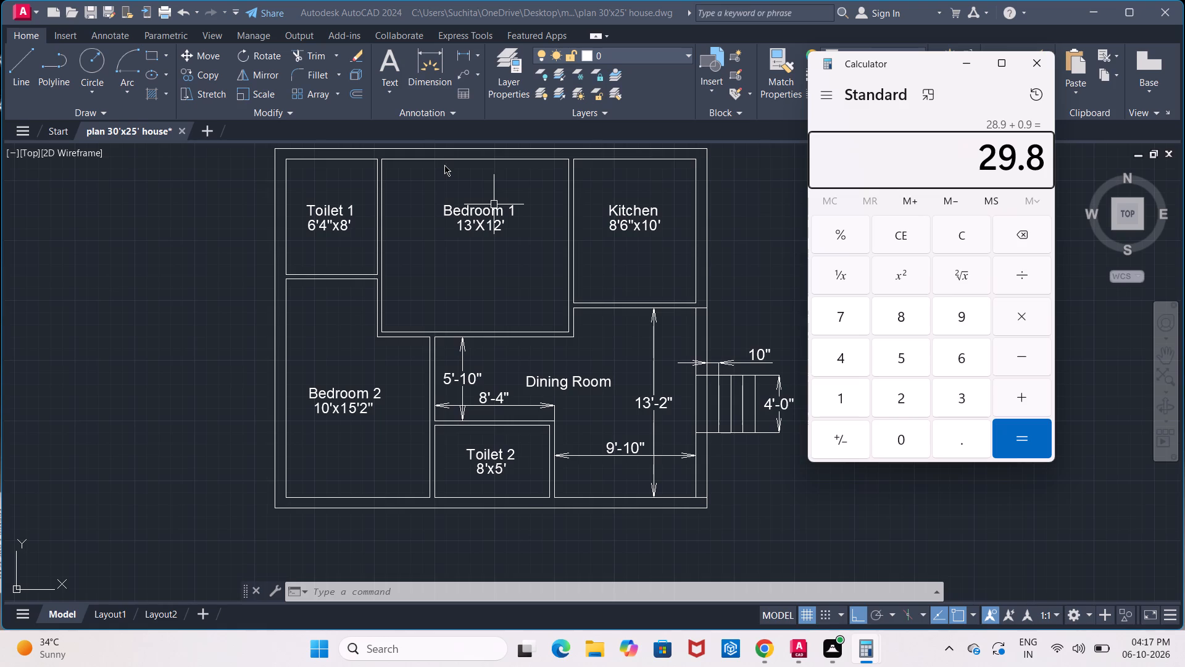
pyautogui.write('+0.4')
pyautogui.press('+')
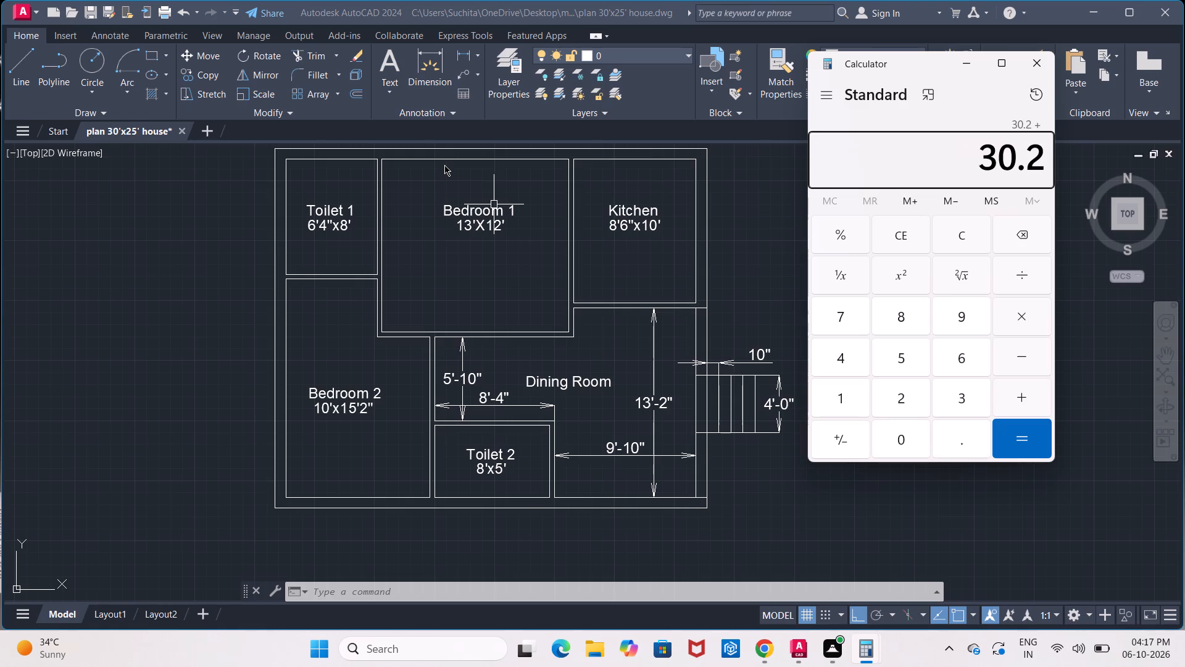
pyautogui.write('0.4')
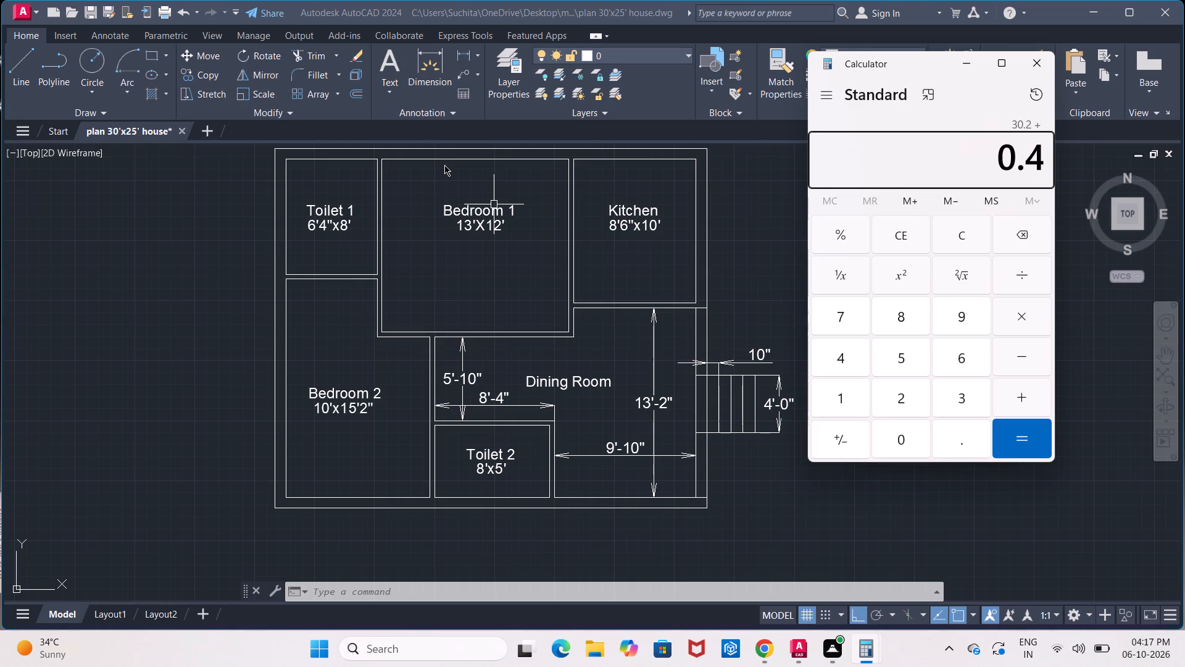
pyautogui.press('Return')
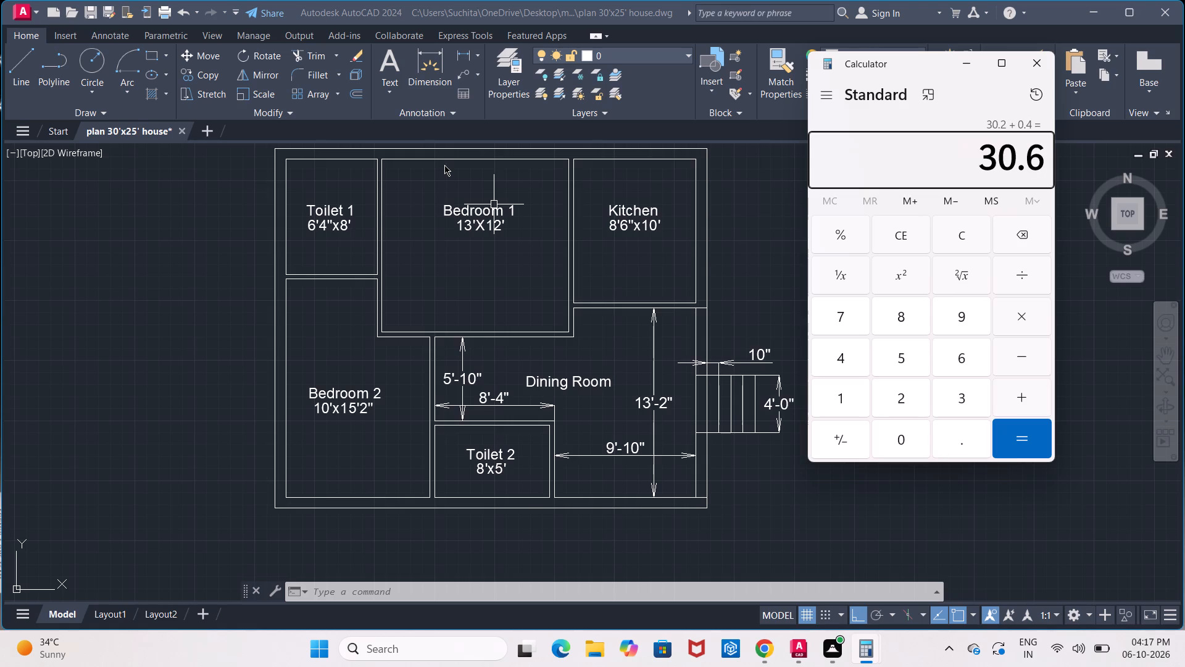
pyautogui.press('BackSpace')
pyautogui.press('BackSpace')
pyautogui.press('BackSpace')
pyautogui.press('BackSpace')
pyautogui.press('BackSpace')
pyautogui.press('Escape')
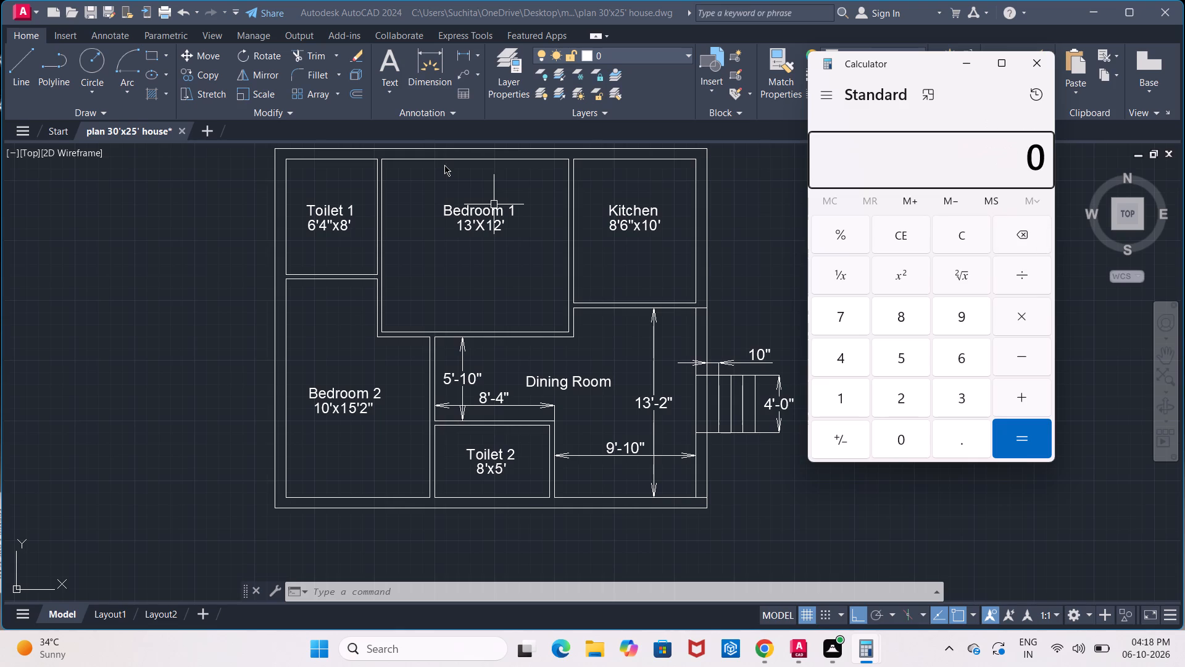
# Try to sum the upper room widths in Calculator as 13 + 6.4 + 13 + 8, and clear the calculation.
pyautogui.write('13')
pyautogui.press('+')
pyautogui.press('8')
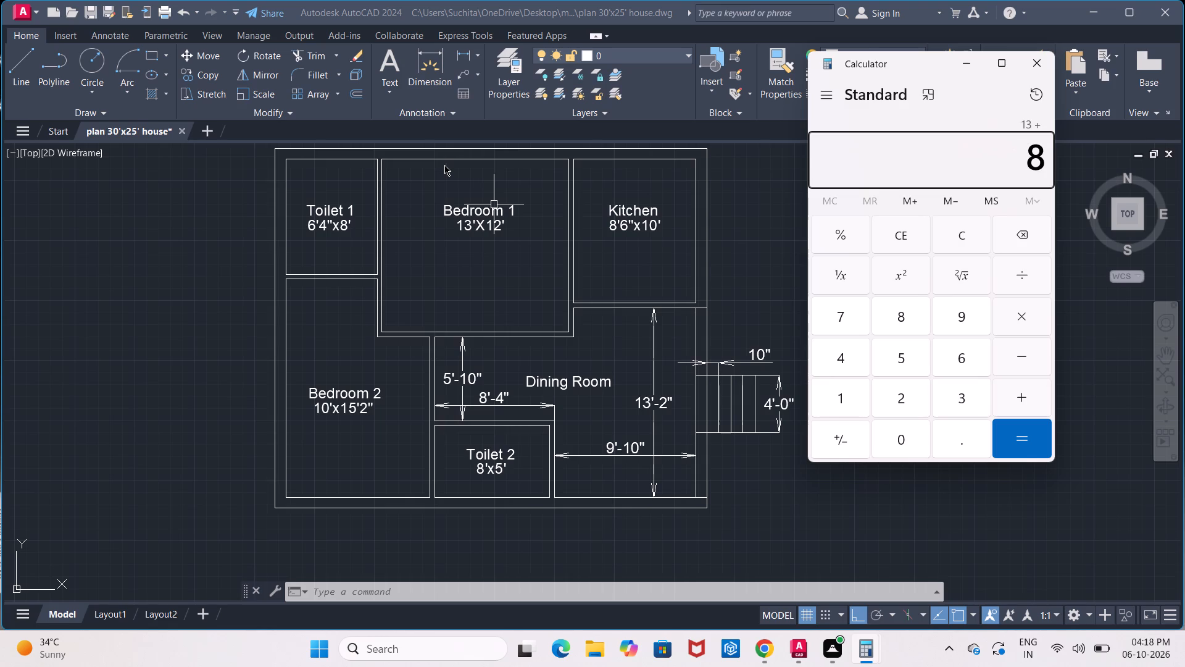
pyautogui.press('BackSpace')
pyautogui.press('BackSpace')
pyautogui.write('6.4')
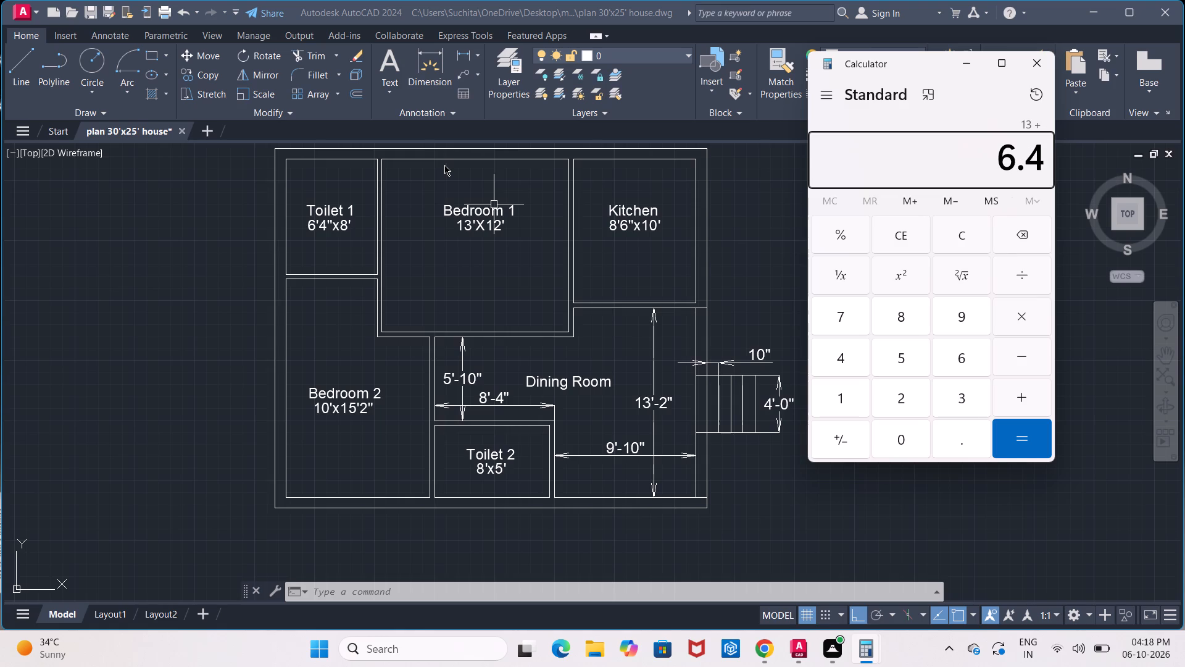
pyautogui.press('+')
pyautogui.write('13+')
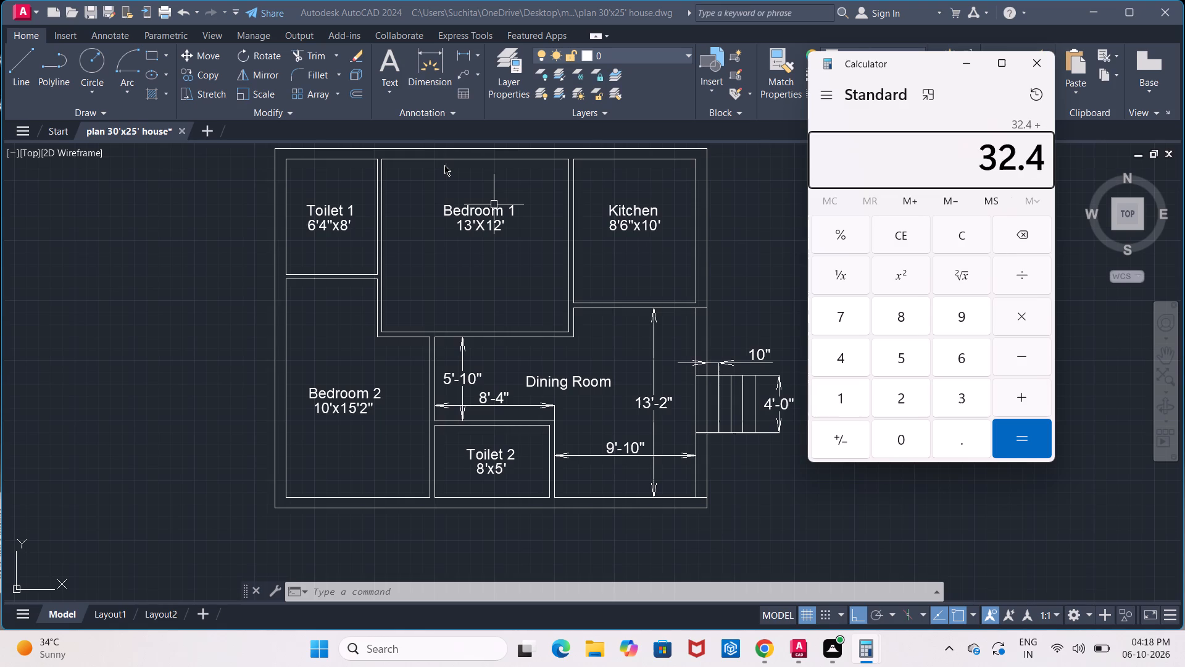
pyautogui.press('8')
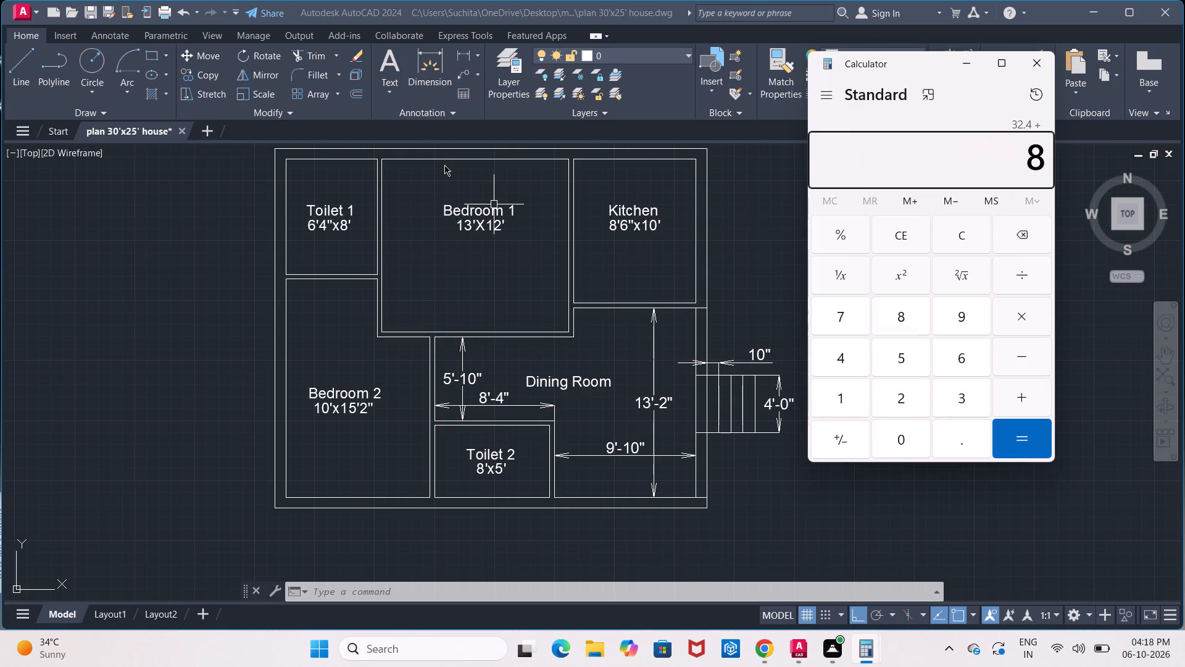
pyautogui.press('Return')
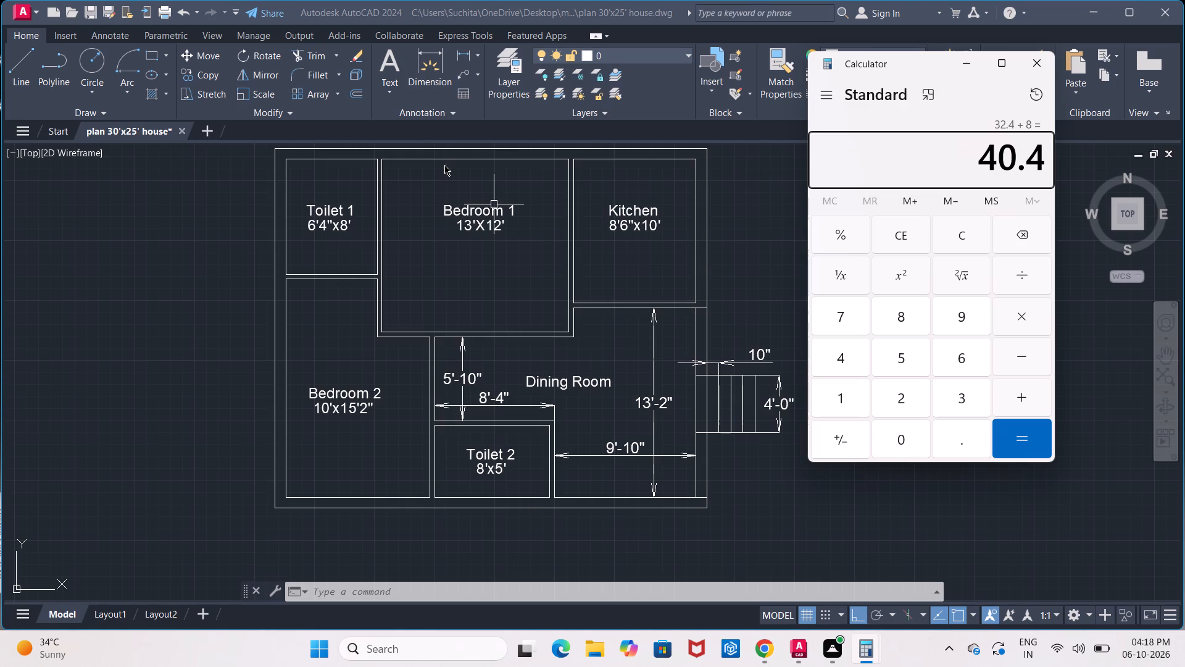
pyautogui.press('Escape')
# Add the Toilet 1, Bedroom 1 and Kitchen widths in Calculator as 6.4 + 13 + 8.
pyautogui.write('6.4+')
pyautogui.write('13+8')
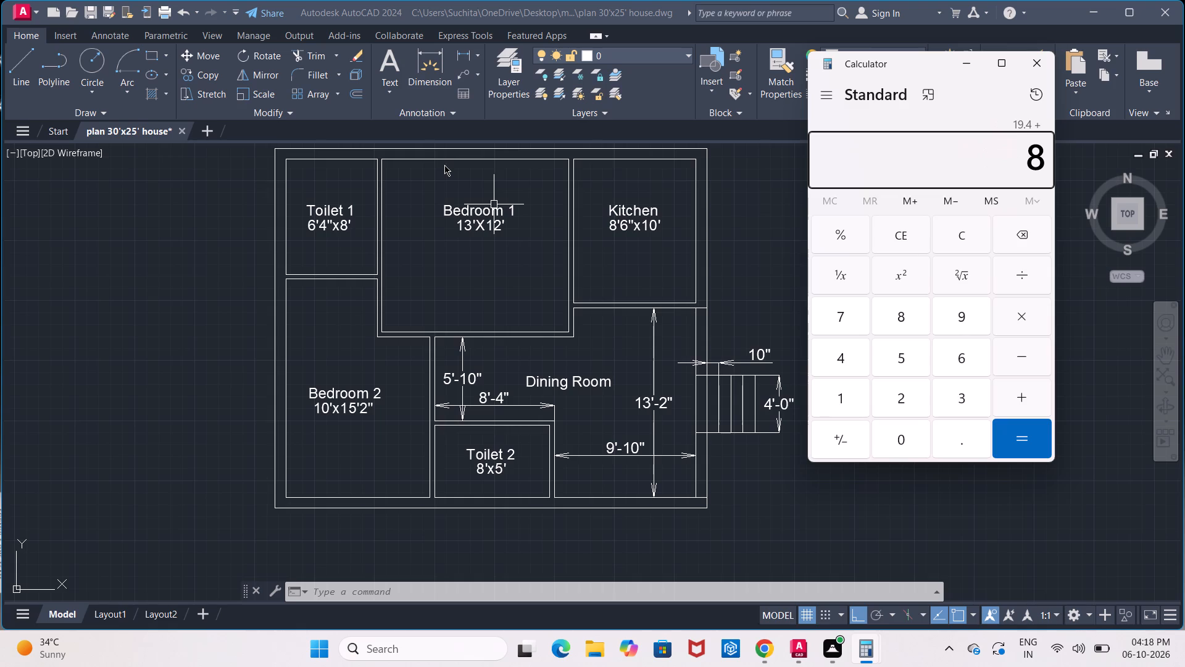
pyautogui.press('Return')
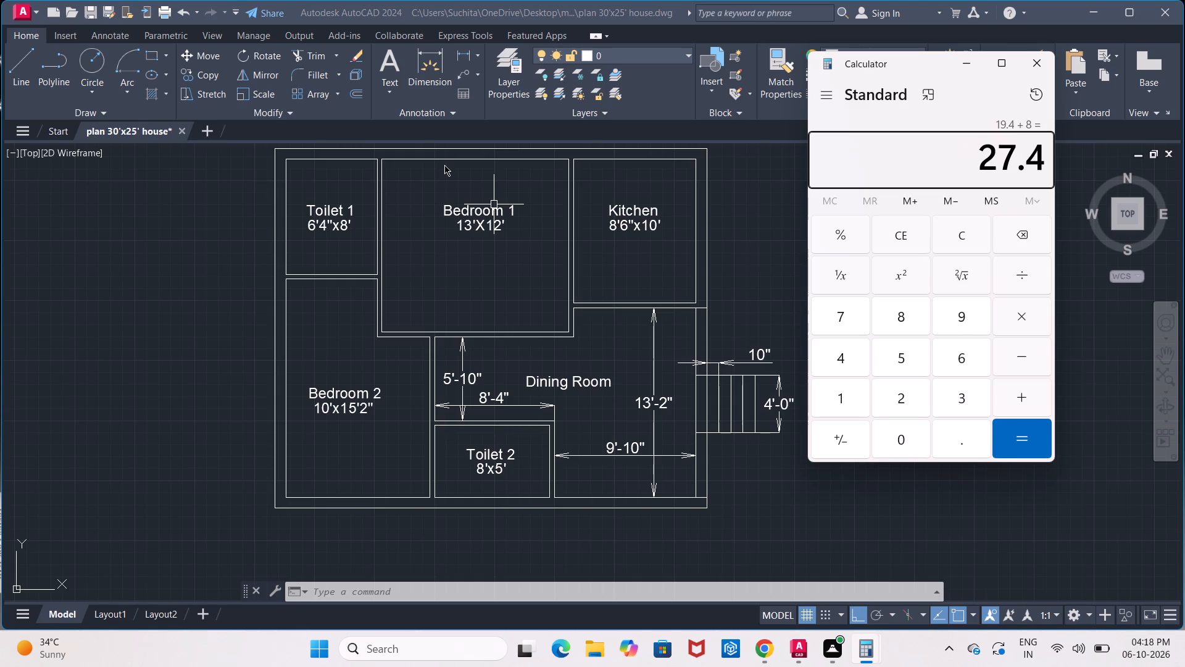
# Calculate 0.6 + 0.4 + 0.9 + 0.9 for the remaining width and wall thicknesses, and clear the calculation.
pyautogui.write('.6+')
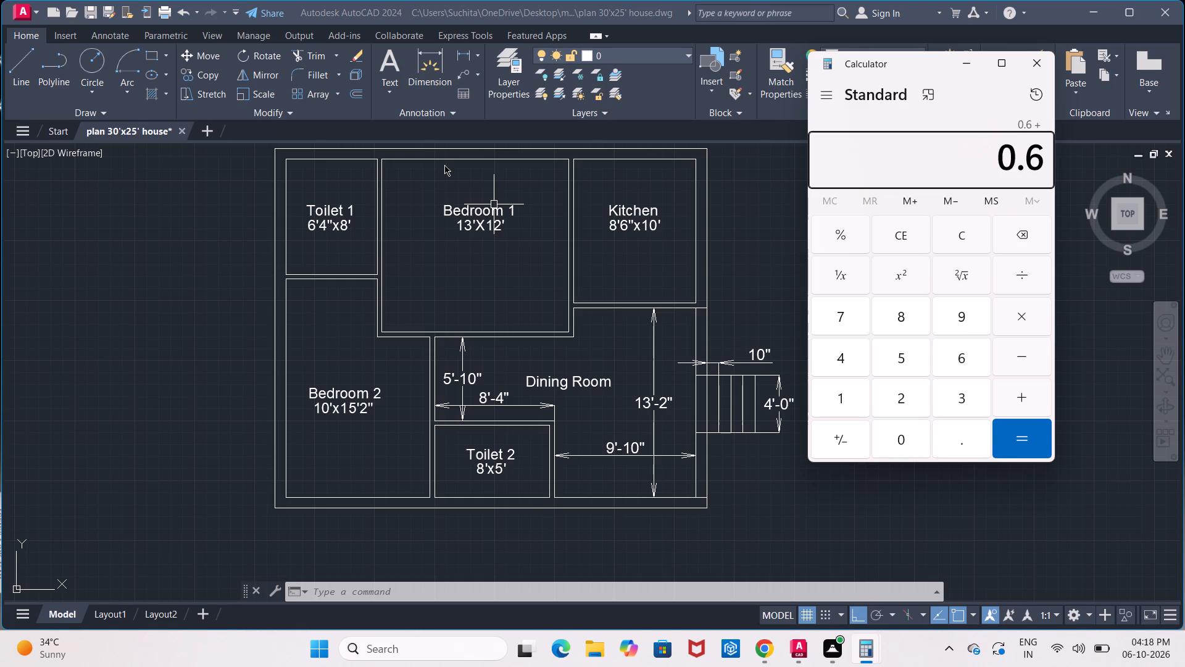
pyautogui.write('.4+0.9')
pyautogui.write('+0.9')
pyautogui.press('Return')
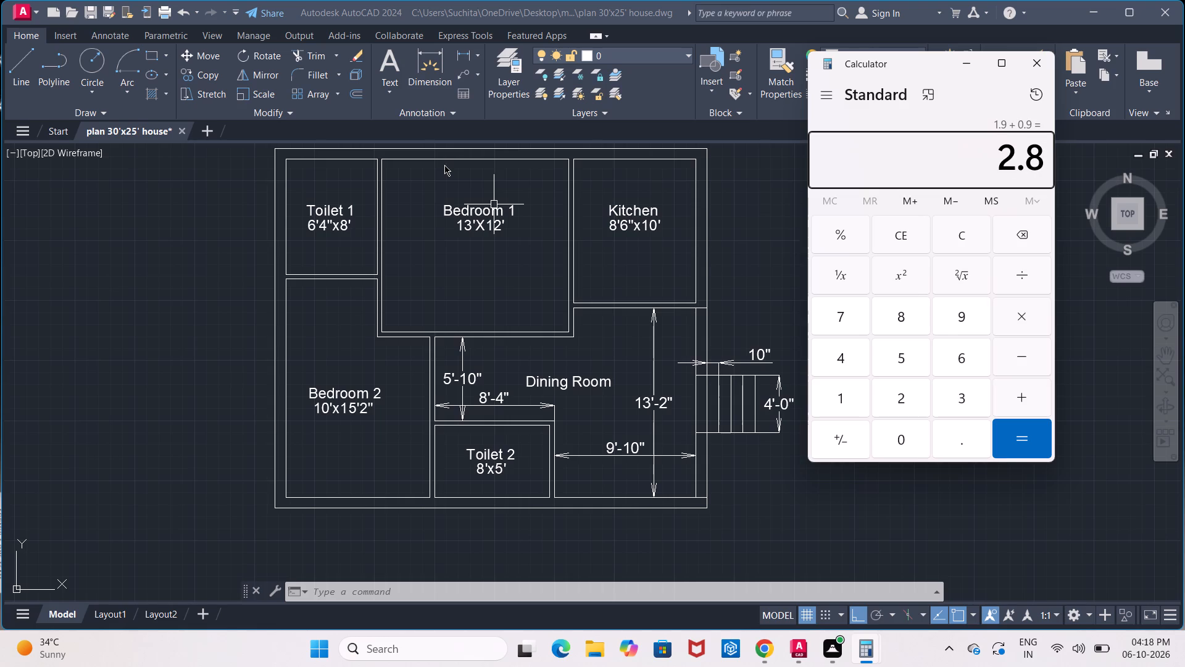
pyautogui.press('Escape')
pyautogui.press('Escape')
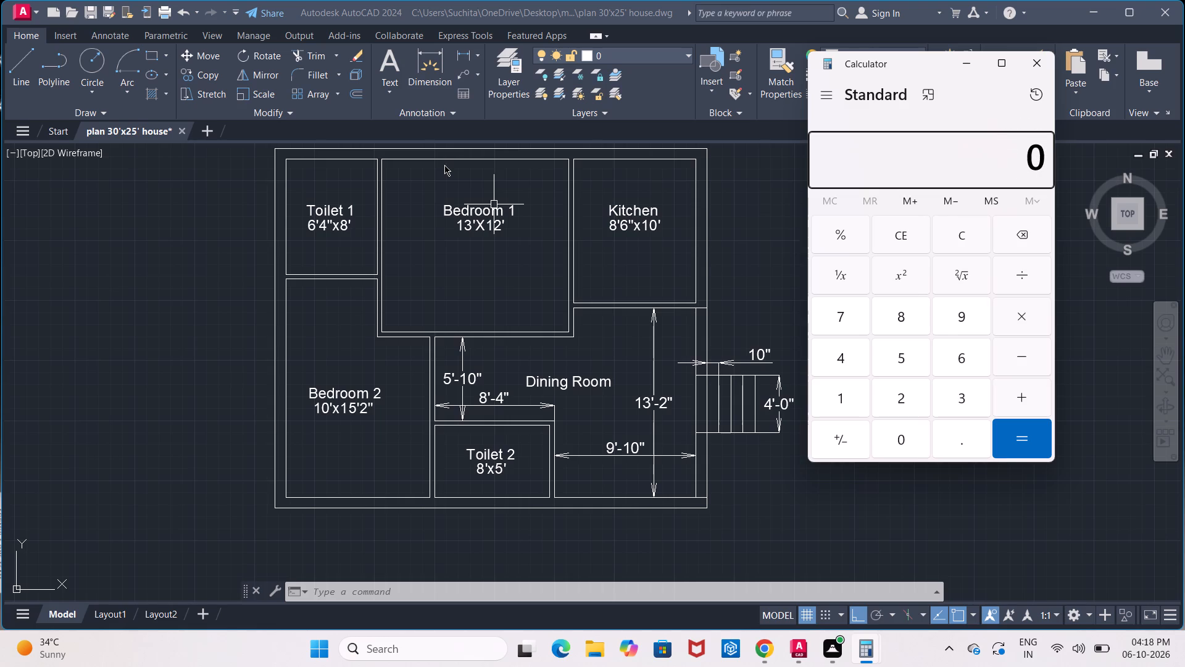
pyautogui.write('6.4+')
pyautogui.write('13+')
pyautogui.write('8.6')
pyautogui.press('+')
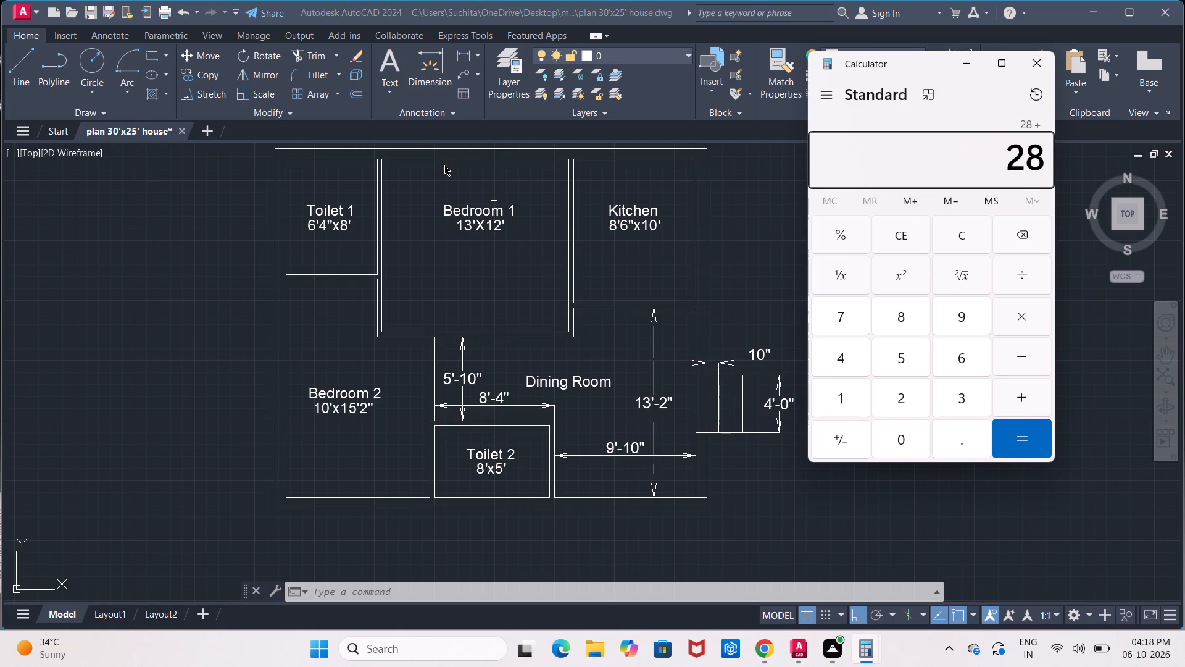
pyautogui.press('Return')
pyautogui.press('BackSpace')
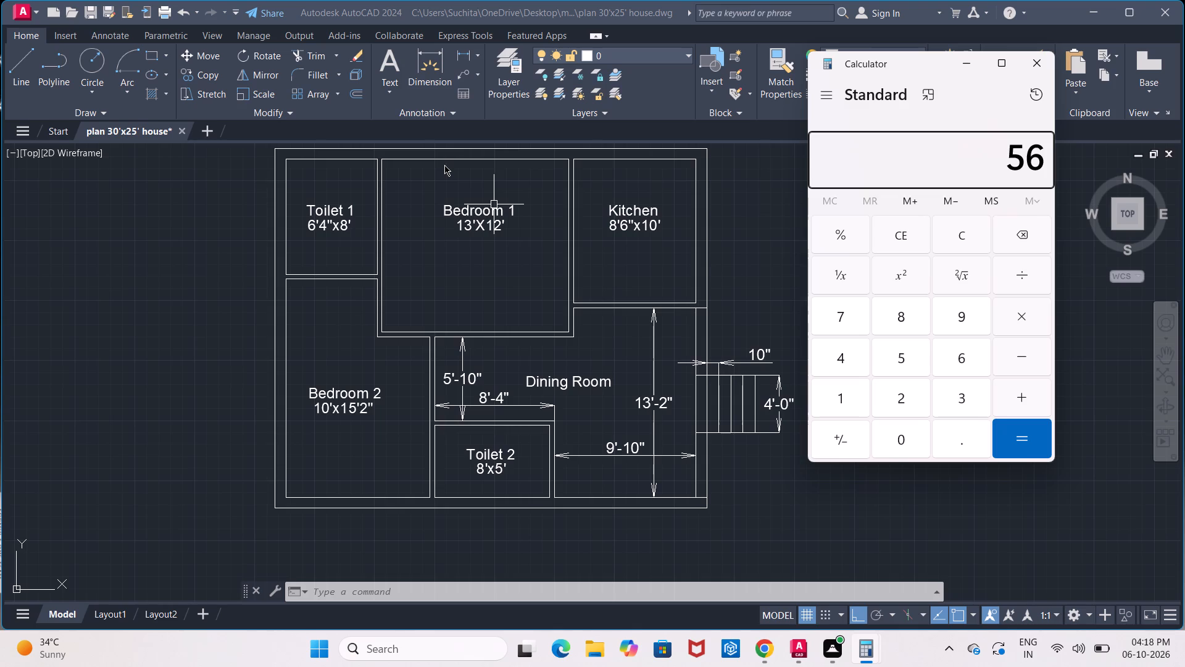
# Sum the upper room widths and outer wall thicknesses as 6.4 + 13 + 8.6 + 0.9 + 0.9, and clear the calculation.
pyautogui.write('6.4')
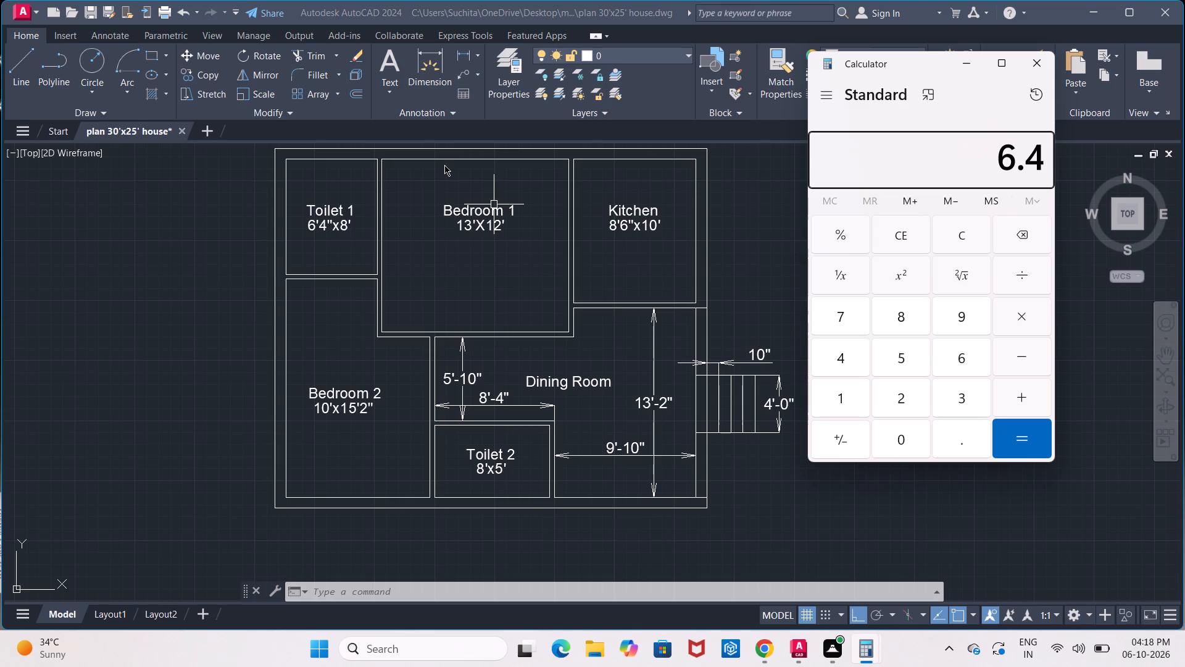
pyautogui.press('+')
pyautogui.write('13')
pyautogui.press('+')
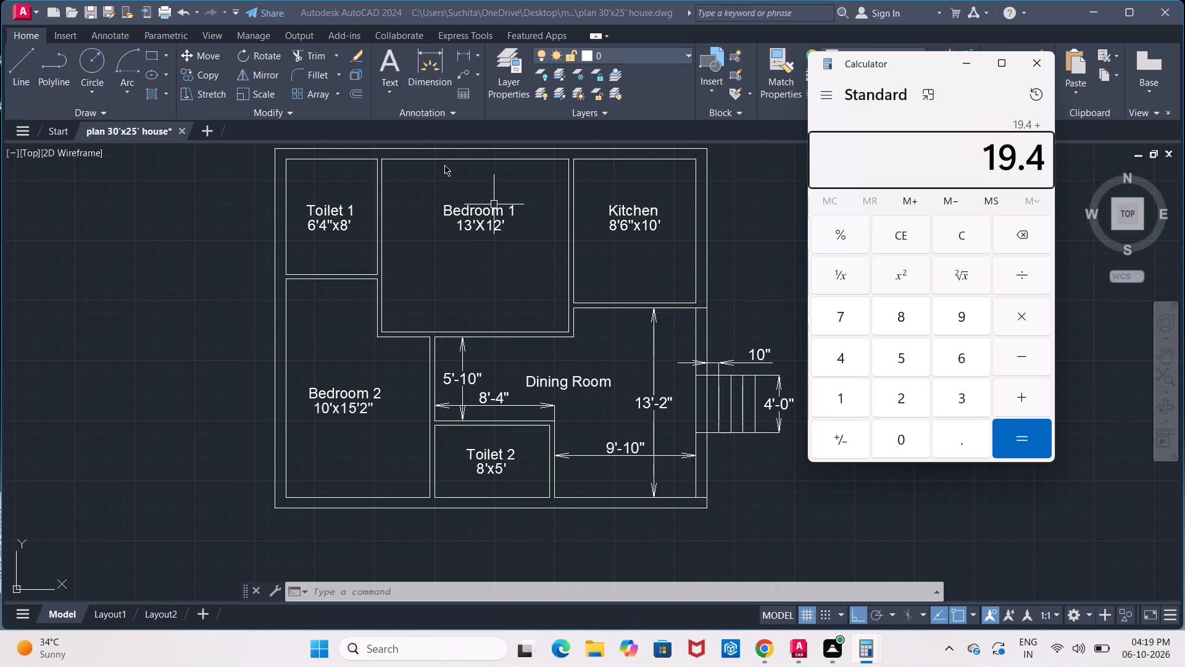
pyautogui.write('8.6')
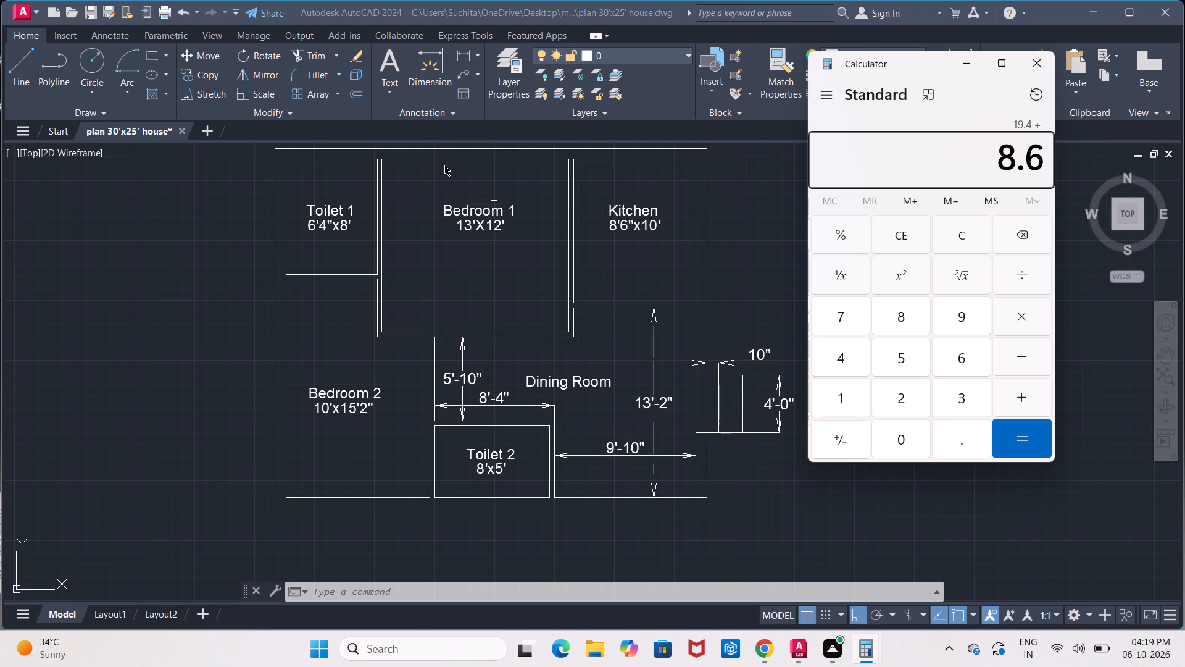
pyautogui.press('+')
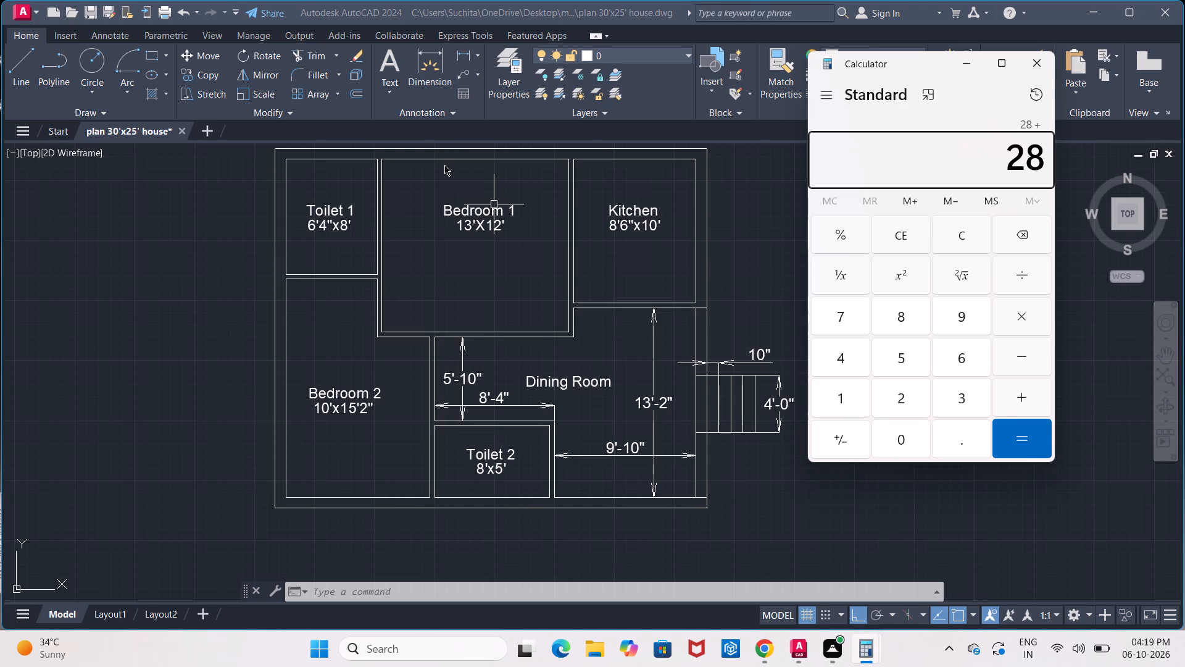
pyautogui.write('0.9+0.9+')
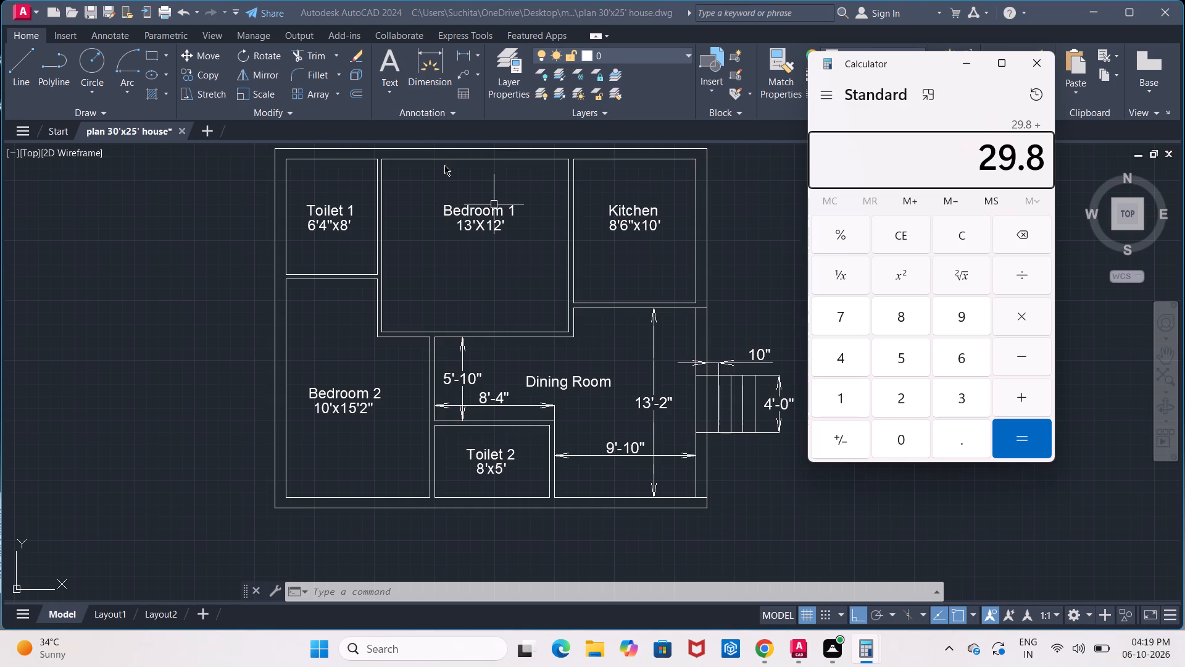
pyautogui.press('Escape')
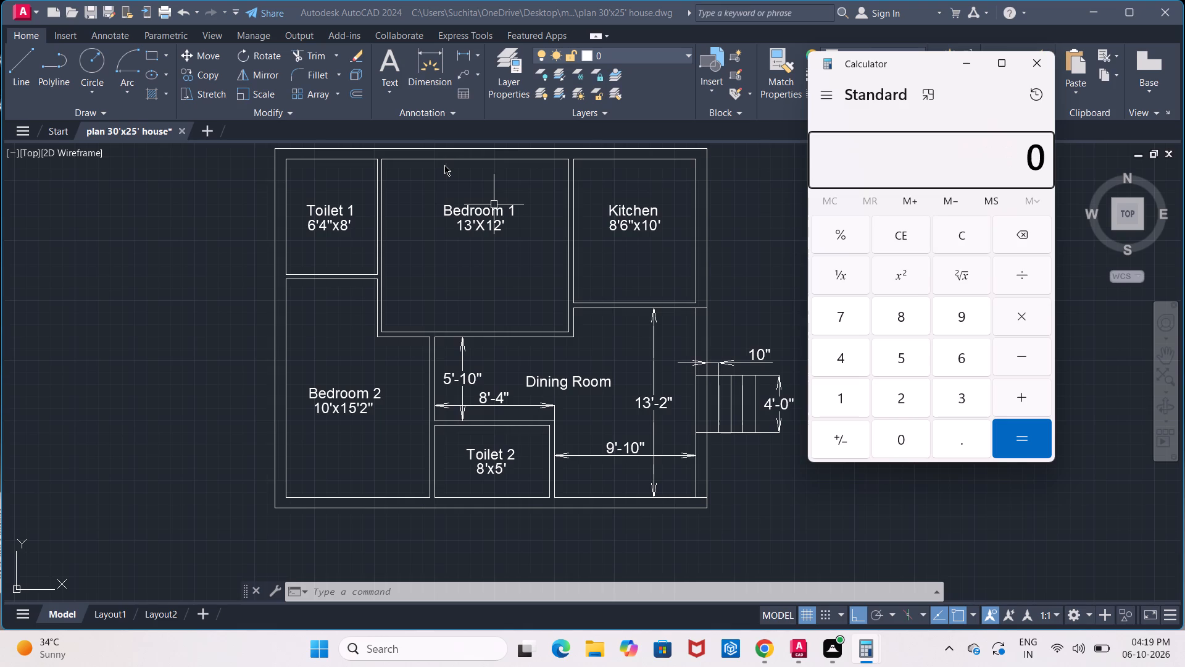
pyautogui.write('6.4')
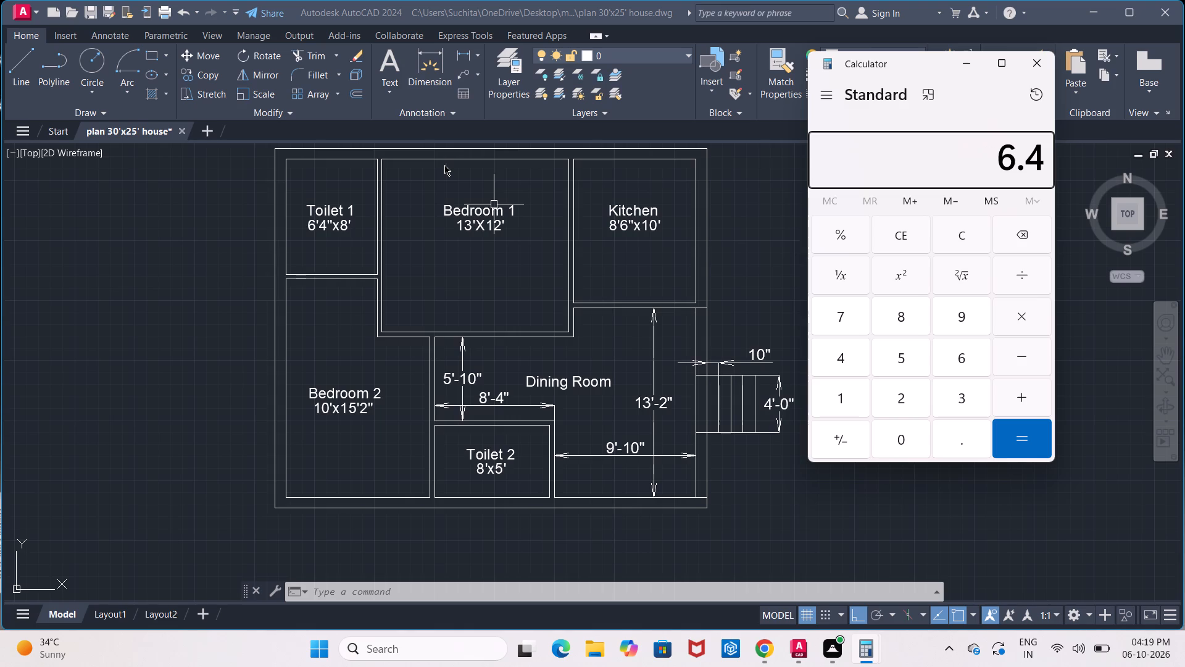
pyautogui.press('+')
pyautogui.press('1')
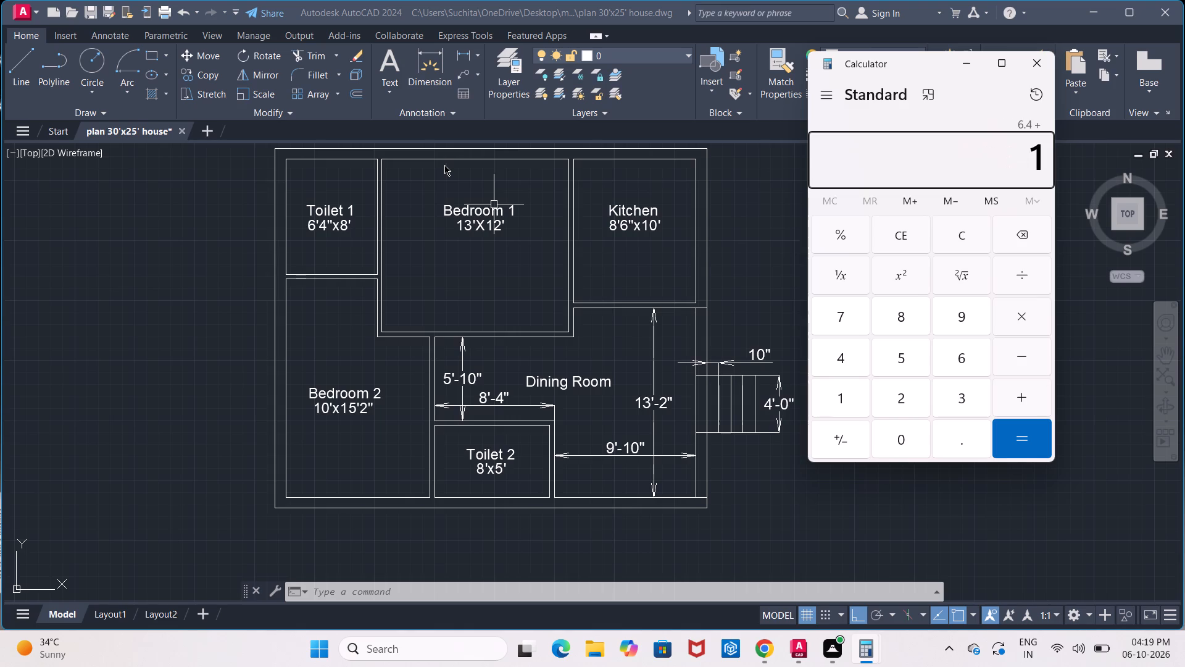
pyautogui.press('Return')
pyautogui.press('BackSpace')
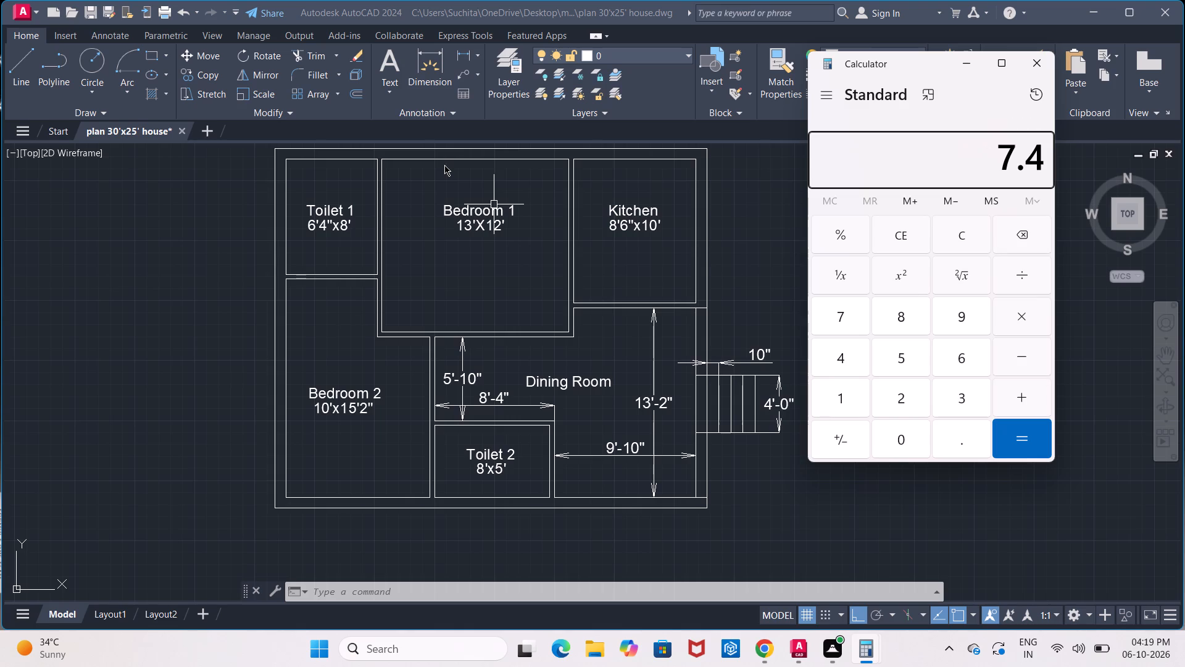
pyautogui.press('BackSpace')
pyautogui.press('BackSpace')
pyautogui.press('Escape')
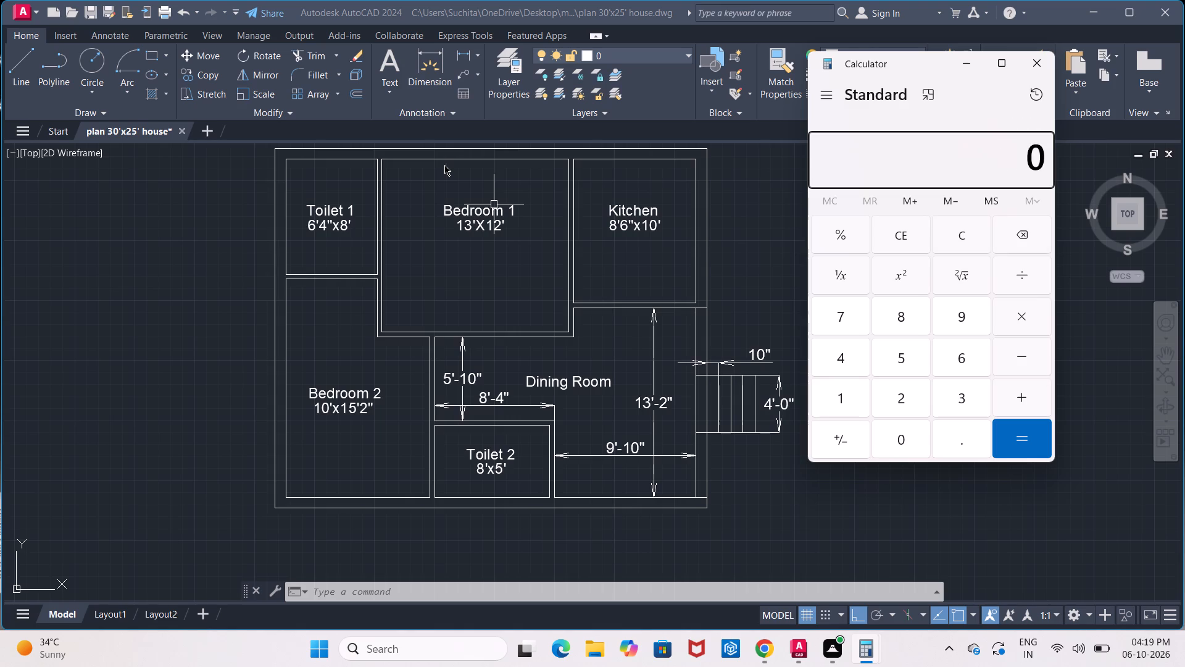
# Calculate the overall upper width as 6.4 + 13 + 8 + 0.9 + 0.9 + 0.4 + 0.4, and clear the calculation.
pyautogui.write('6.4+')
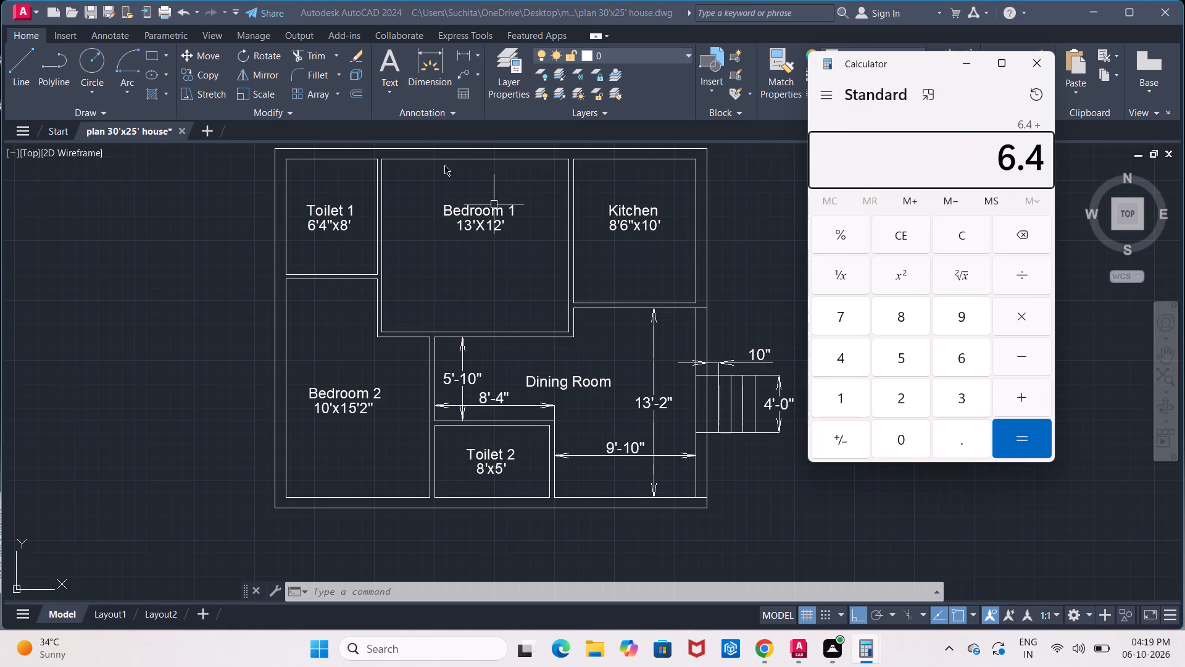
pyautogui.write('13+')
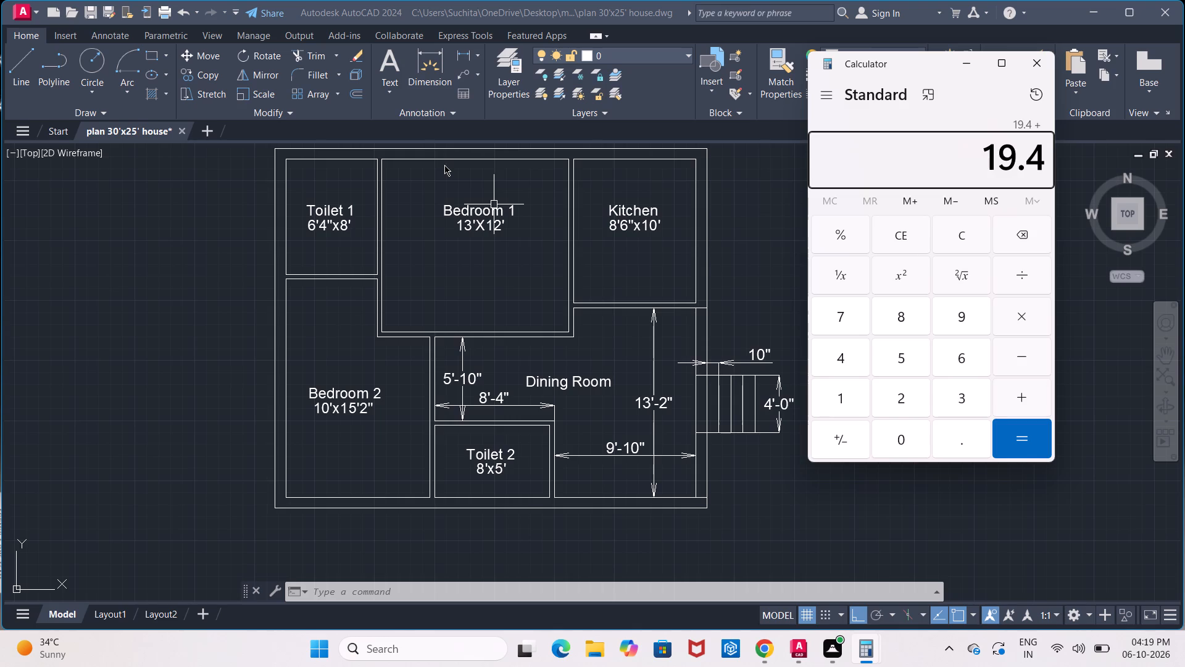
pyautogui.press('8')
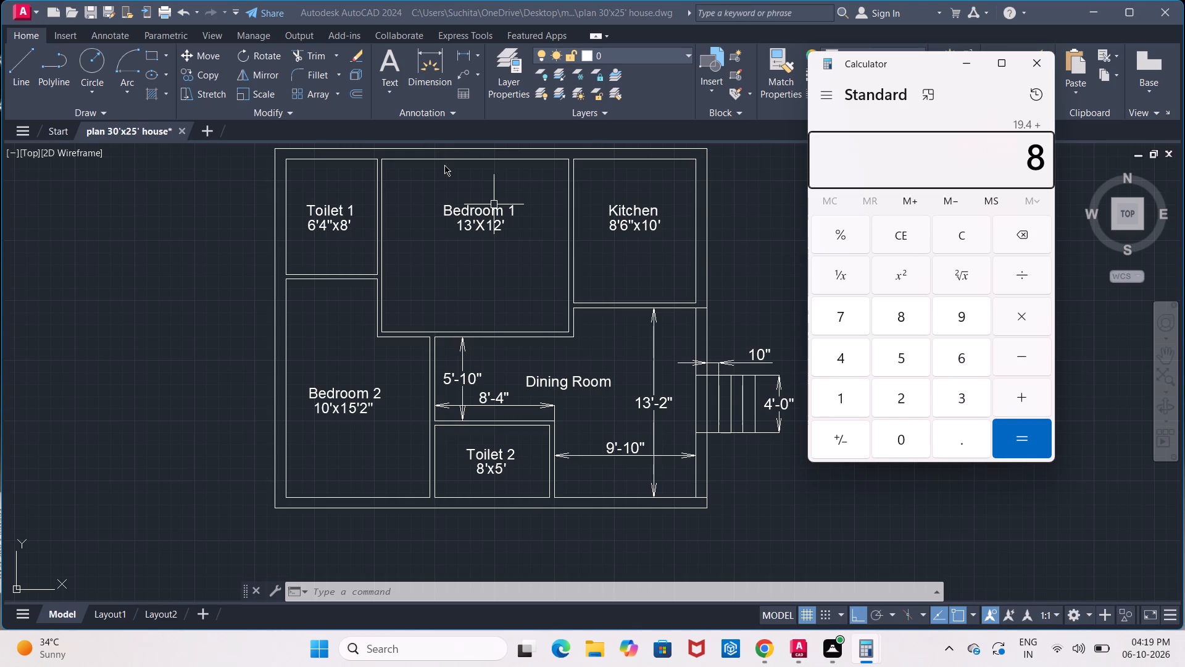
pyautogui.press('Return')
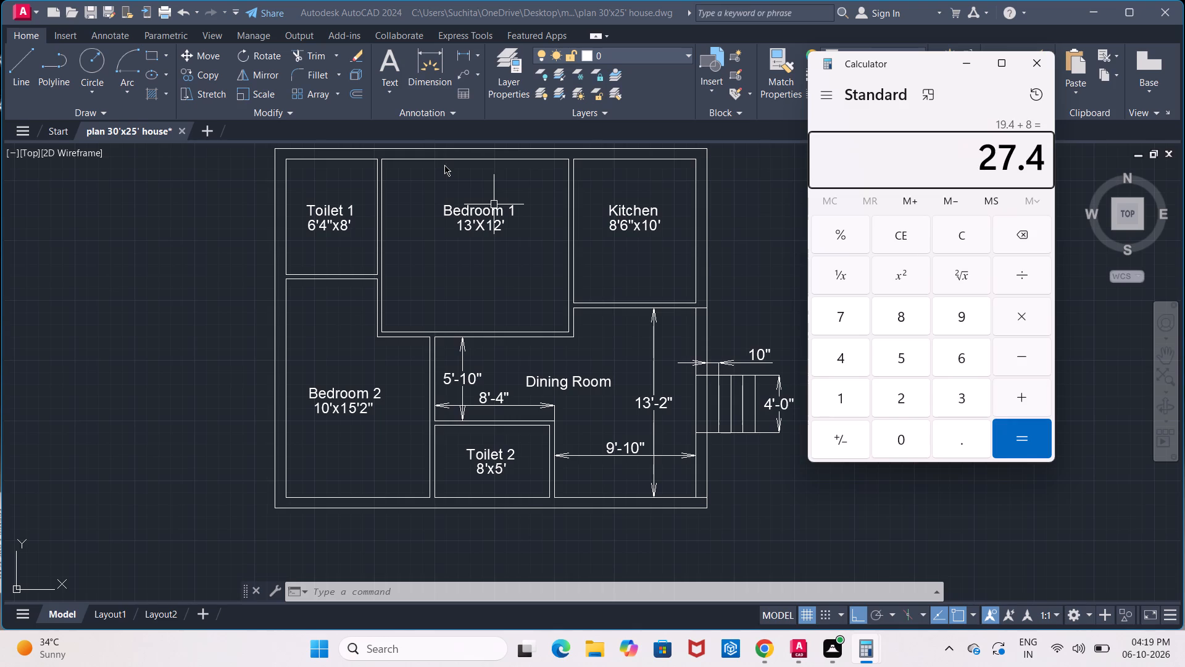
pyautogui.press('+')
pyautogui.write('0.9+')
pyautogui.write('0.9')
pyautogui.press('+')
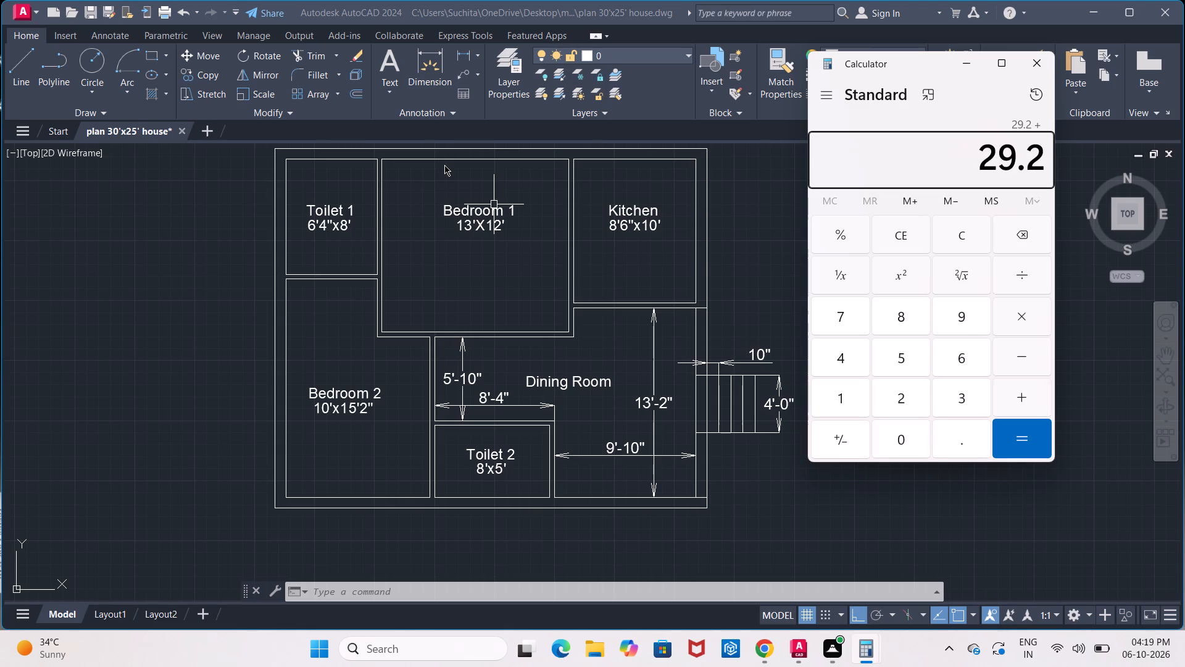
pyautogui.write('0.4+0.4')
pyautogui.press('Return')
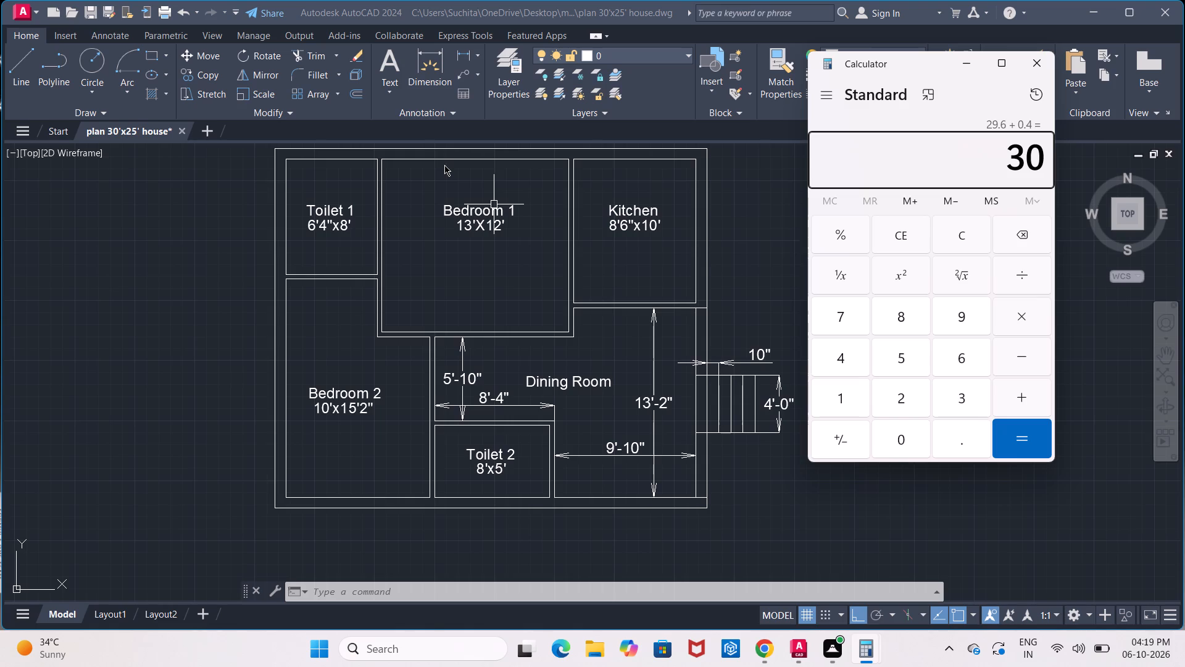
pyautogui.press('Escape')
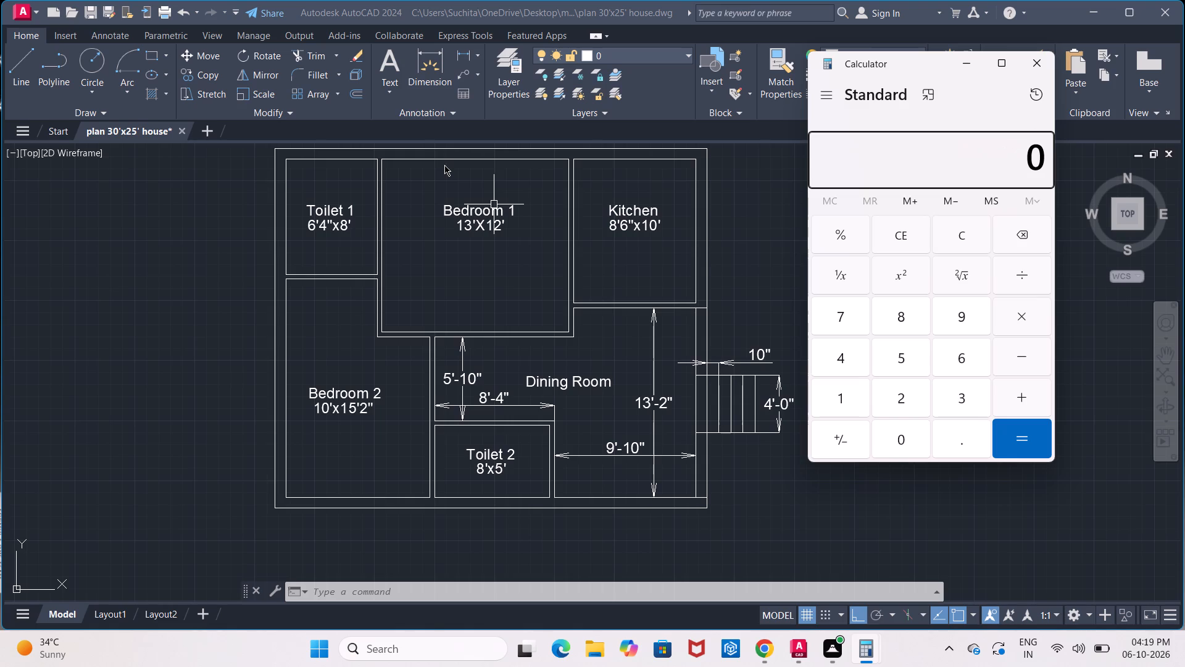
# Recheck the overall upper width, starting with the walls: 0.9 + 0.9 + 0.4 + 0.4 + 13 + 8 + 6.4.
pyautogui.write('0.9+0.9+')
pyautogui.write('0.4+.4')
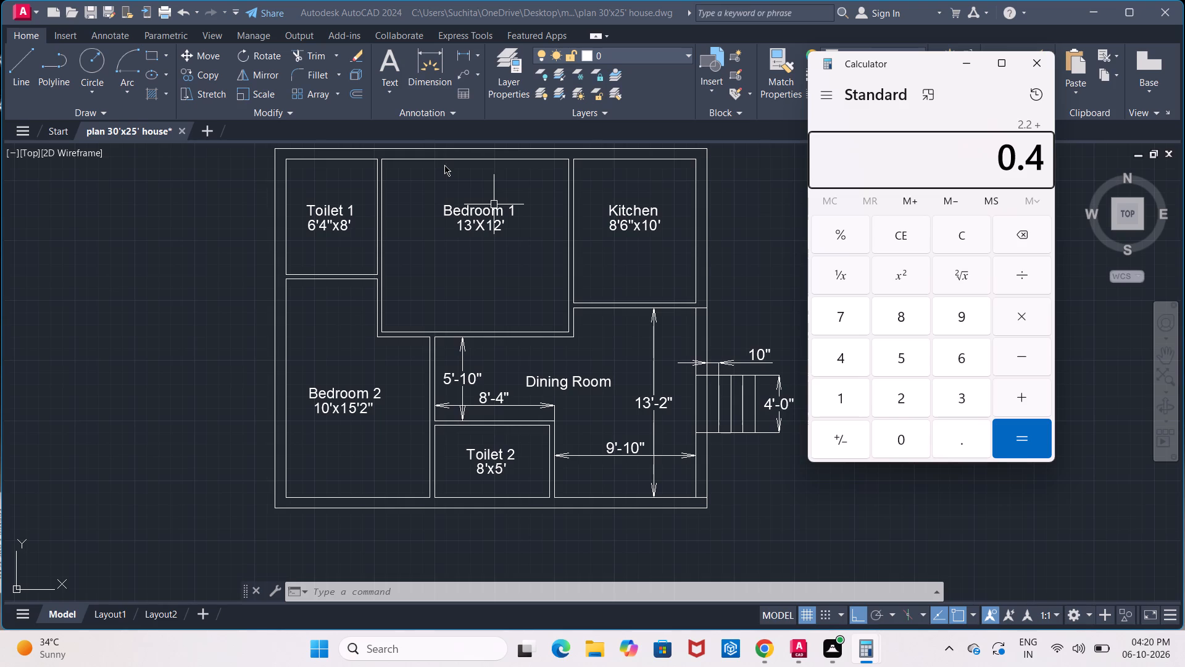
pyautogui.write('+13+8')
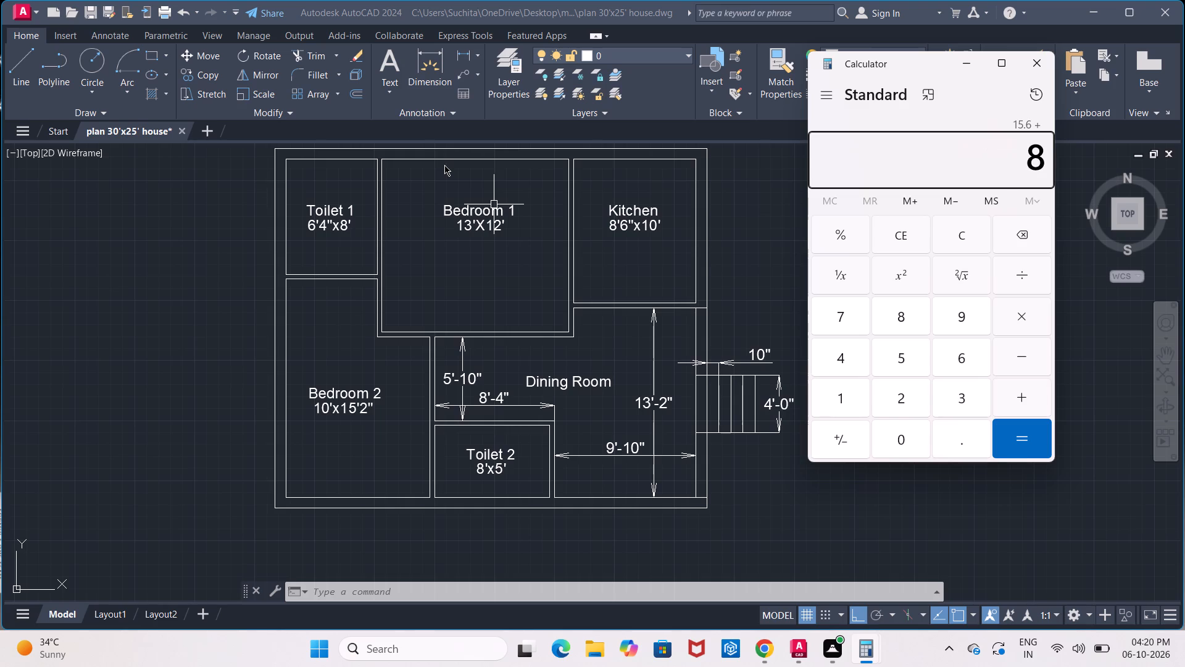
pyautogui.press('+')
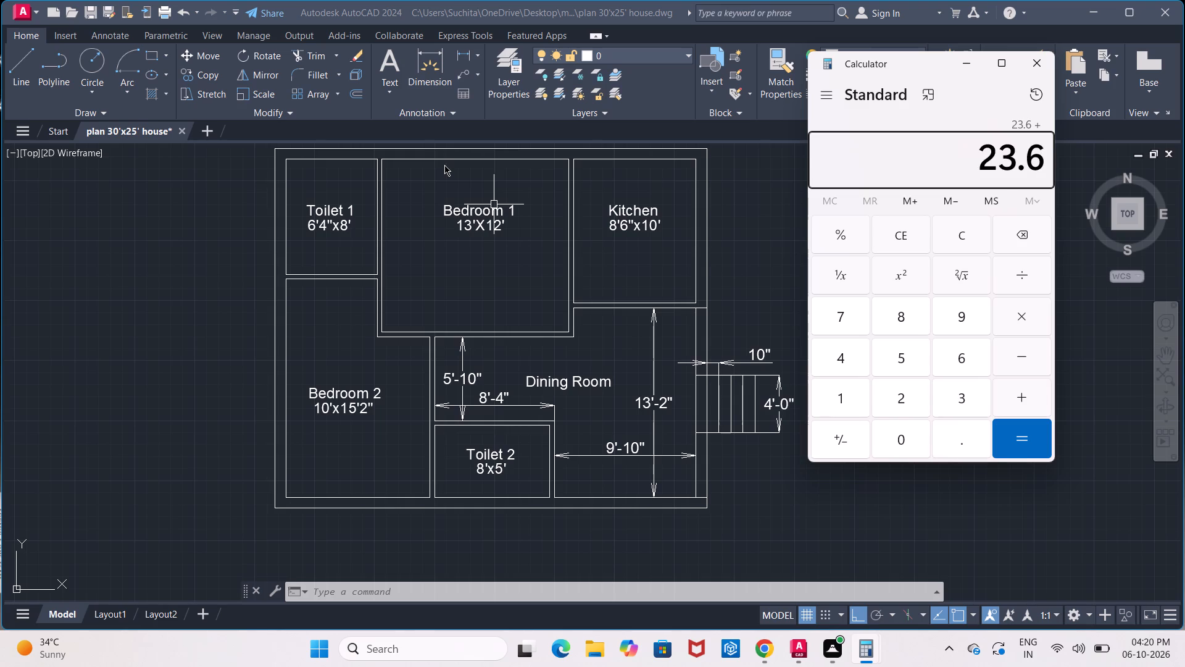
pyautogui.write('6.4')
pyautogui.press('Return')
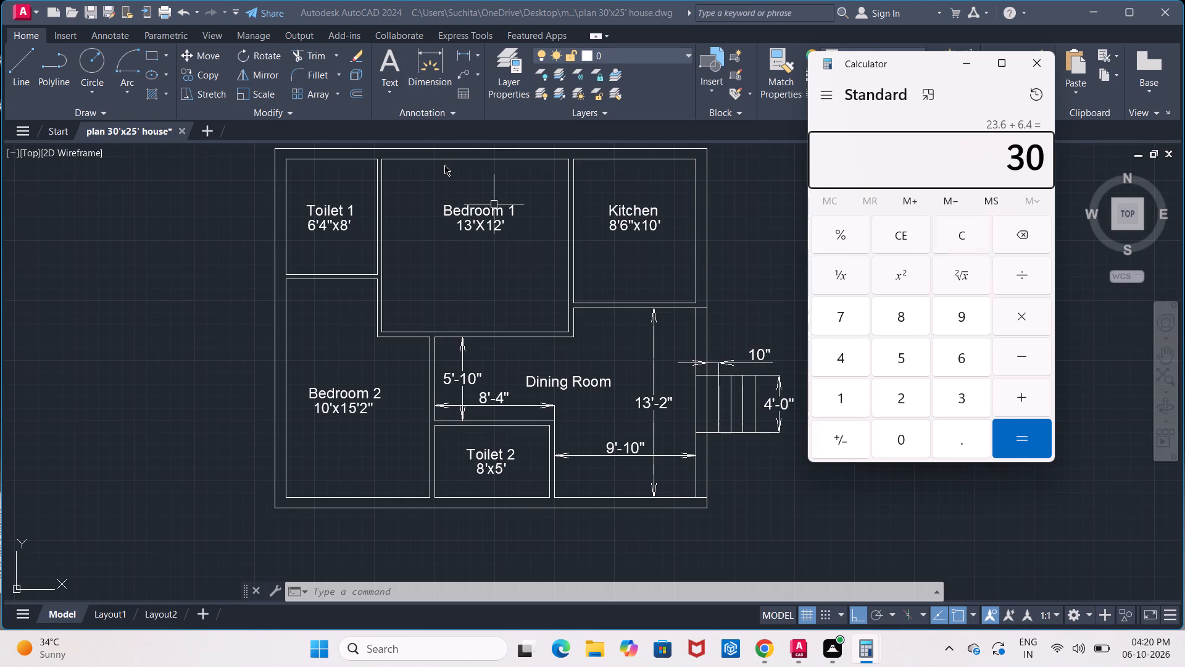
# Clear the calculation and add the overall upper width in wall-to-wall order as 0.9 + 6.4 + 0.4 + 13 + 0.4 + 8 + 0.9.
pyautogui.press('Escape')
pyautogui.write('0.9+')
pyautogui.write('6.4')
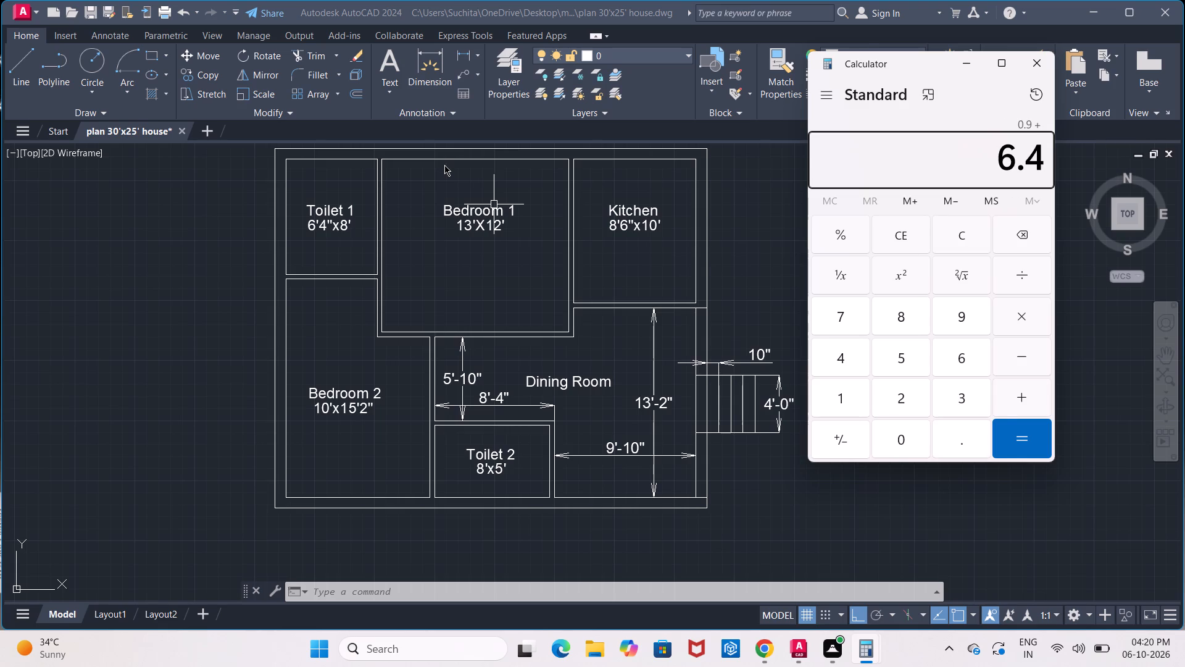
pyautogui.write('+0.4+')
pyautogui.write('13+0.4+')
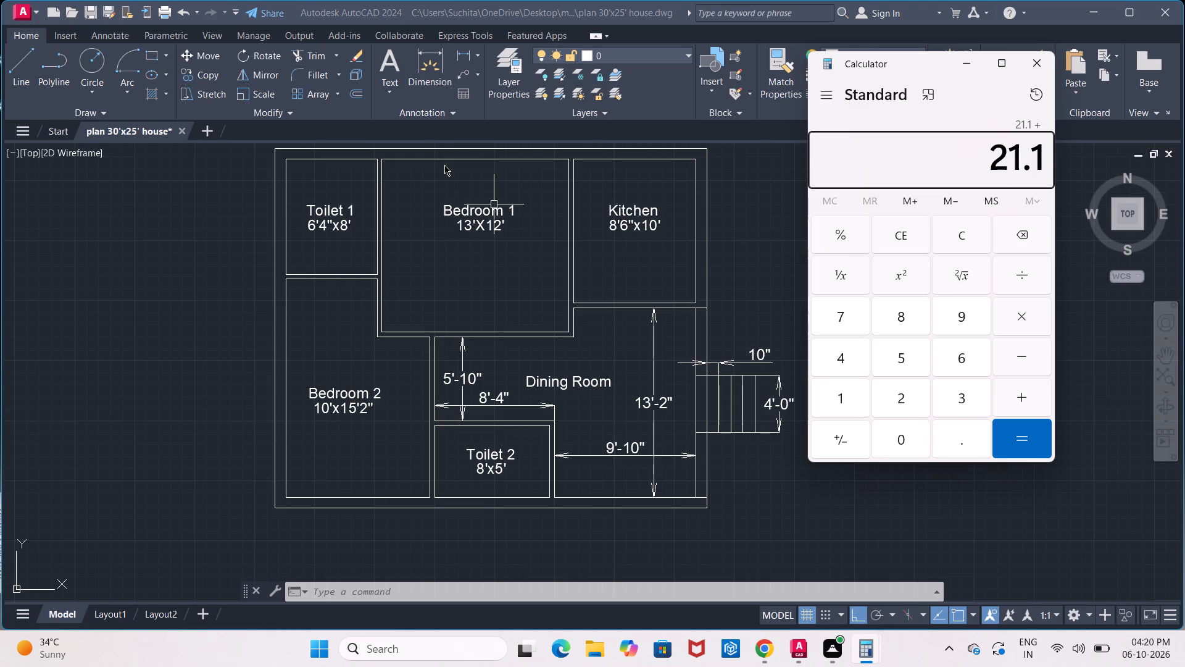
pyautogui.write('8.6')
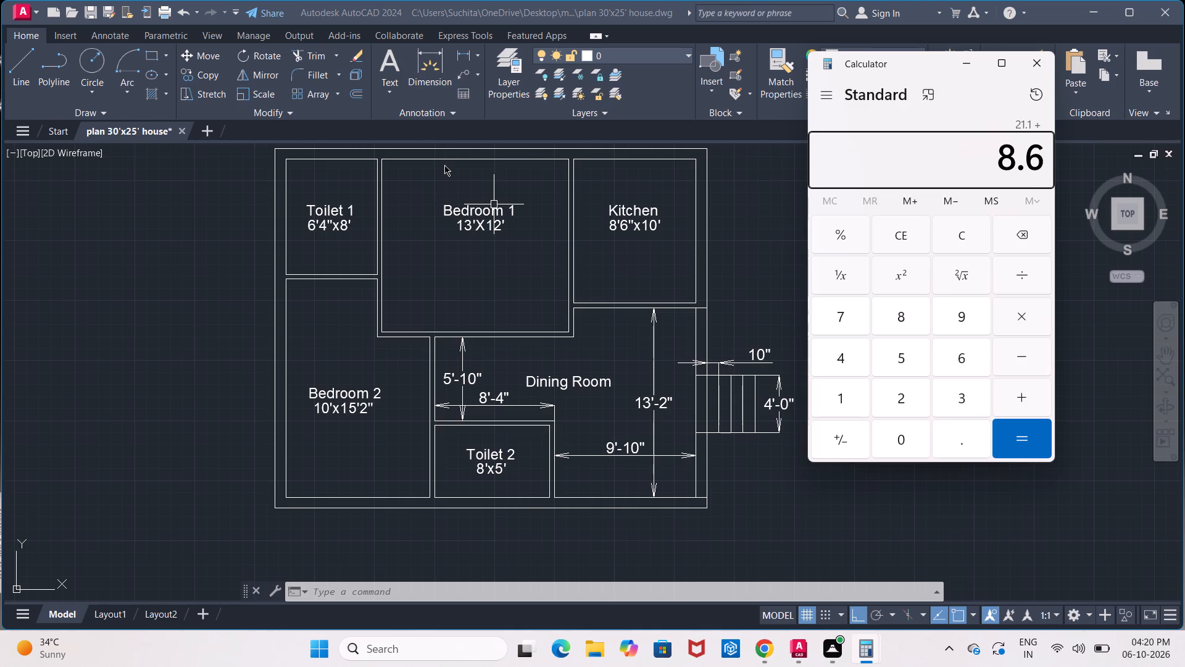
pyautogui.press('BackSpace')
pyautogui.press('BackSpace')
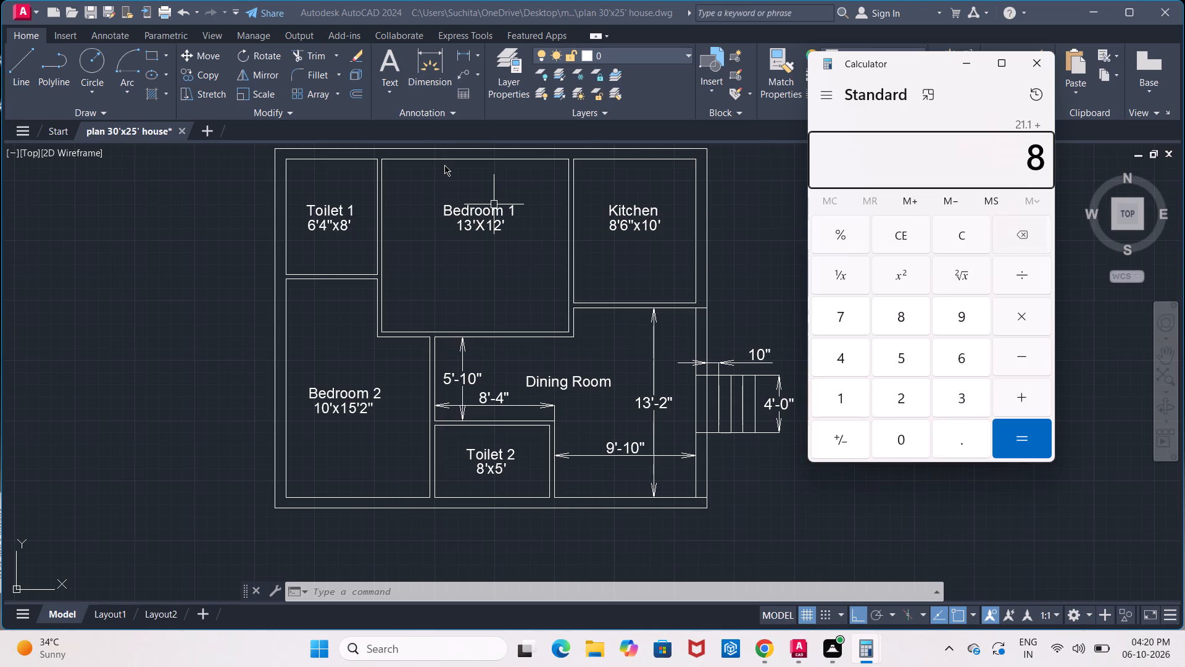
pyautogui.press('+')
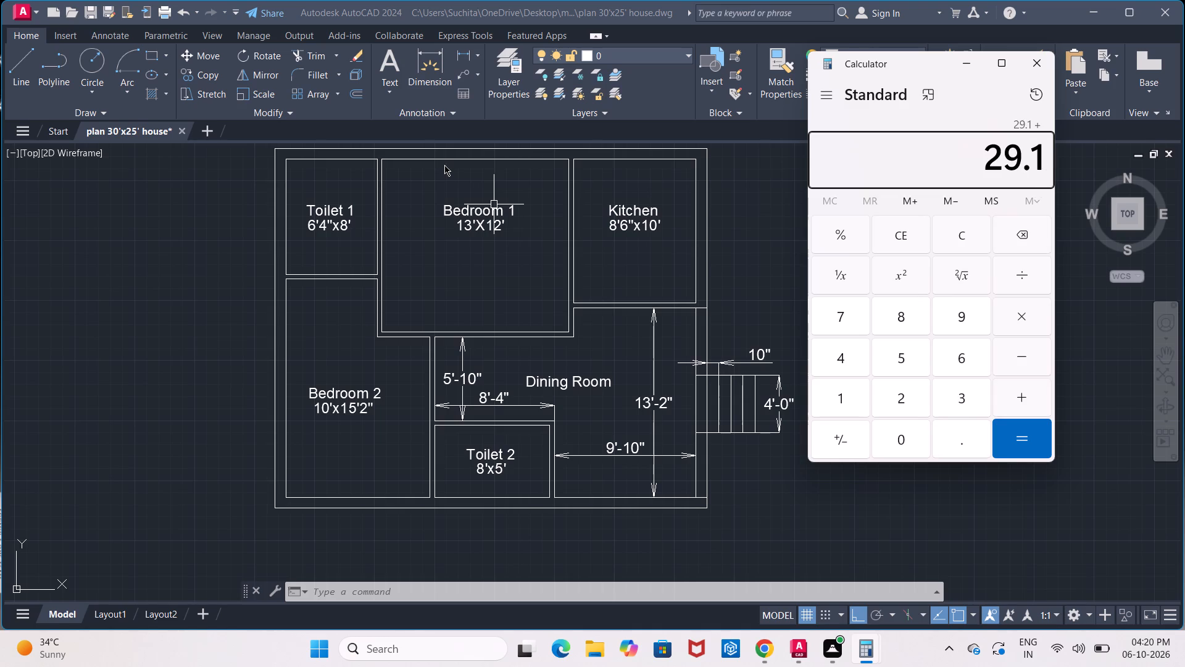
pyautogui.write('0.')
pyautogui.press('9')
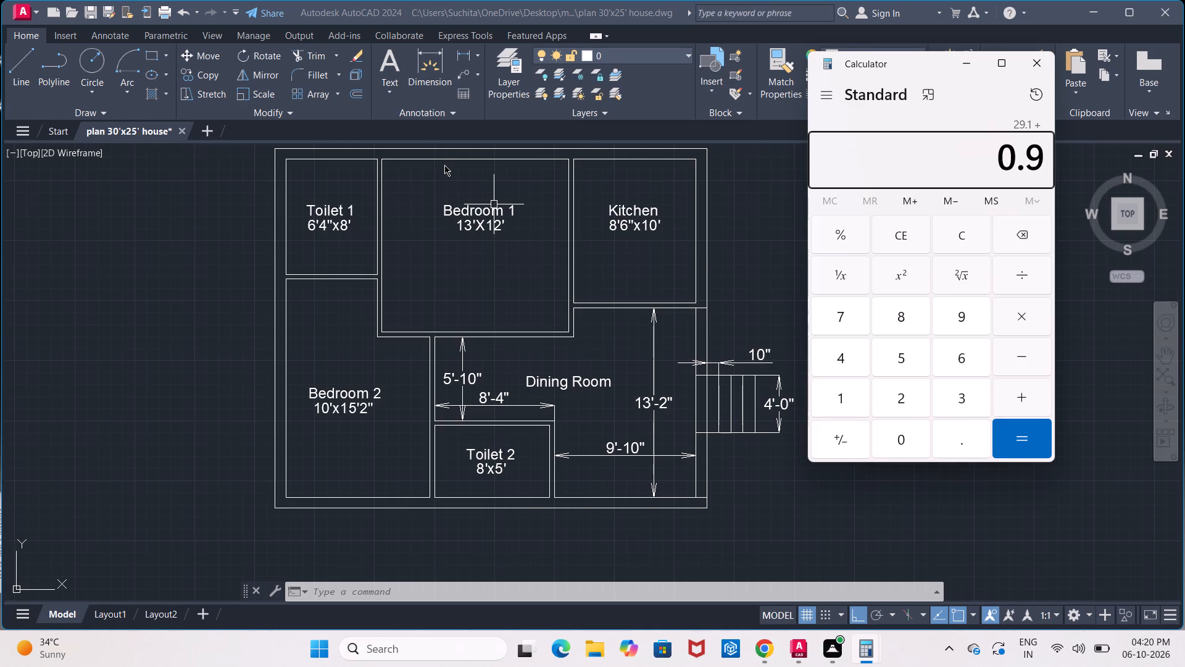
pyautogui.press('Return')
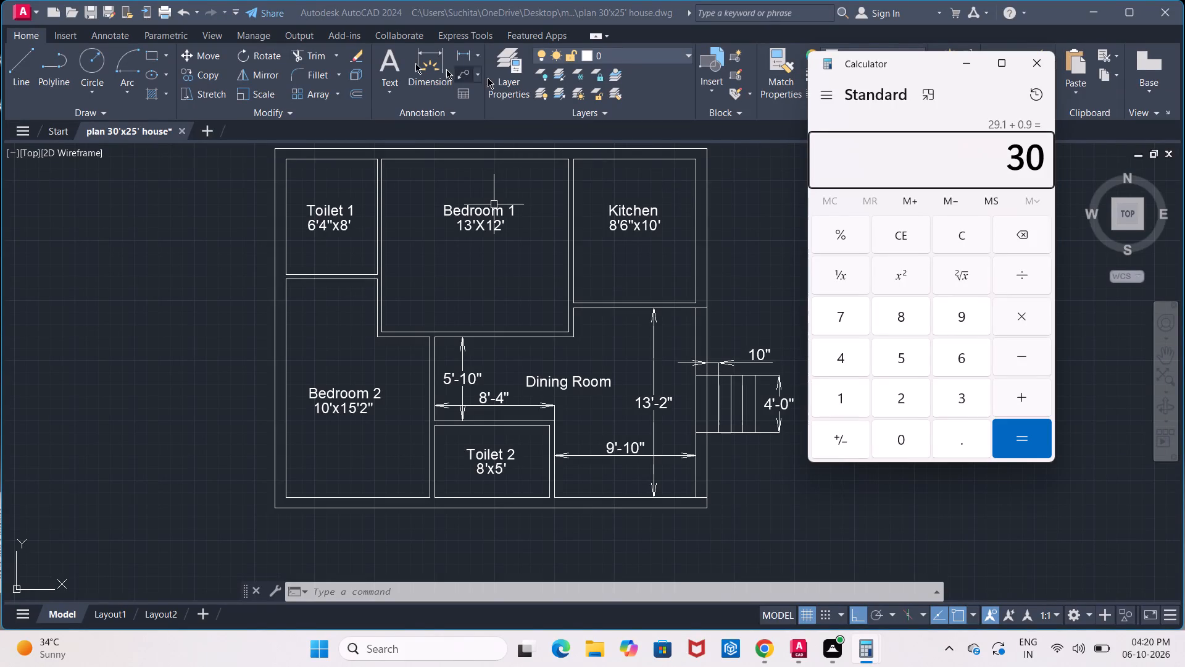
# Return to the AutoCAD plan and check the kitchen's inside width with a temporary linear dimension, without placing it.
pyautogui.click(462, 55)
pyautogui.scroll(2, 572, 166)
pyautogui.moveTo(586, 183); pyautogui.dragTo(557, 222, button='middle')
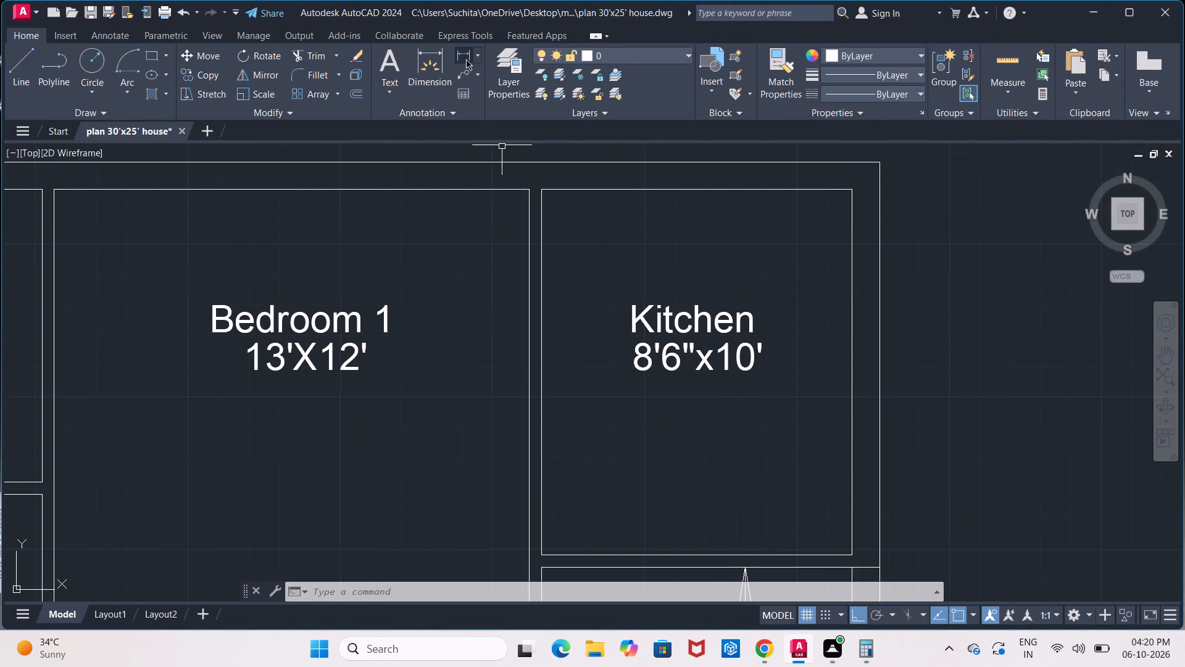
pyautogui.click(466, 59)
pyautogui.click(546, 191)
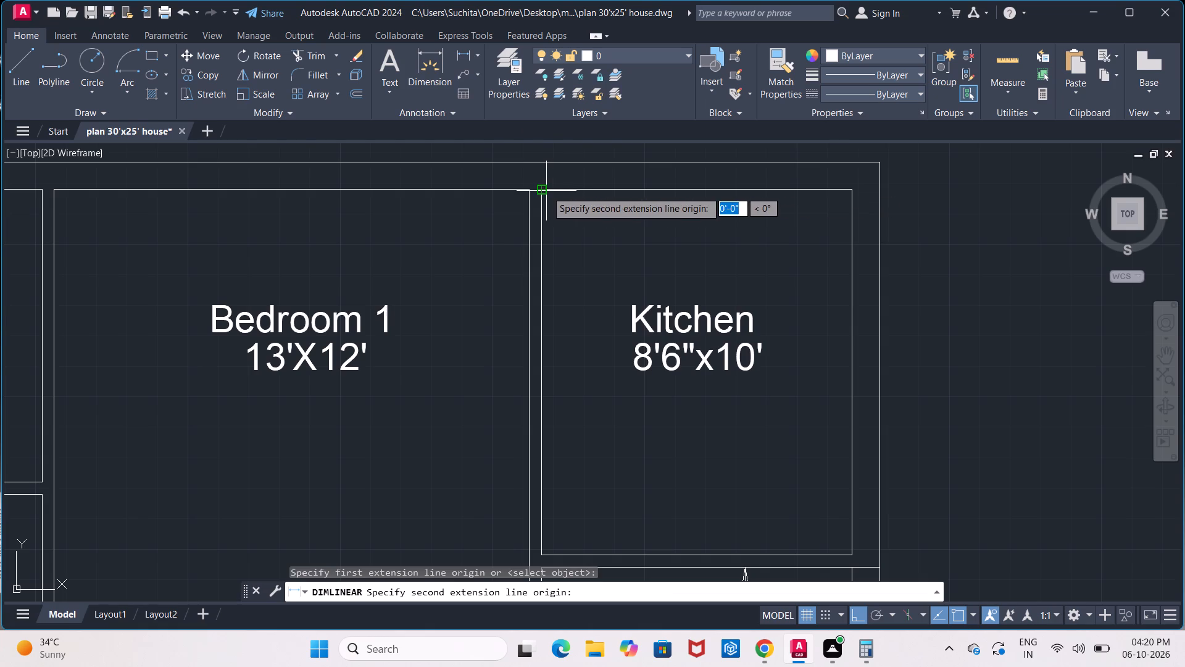
pyautogui.click(854, 194)
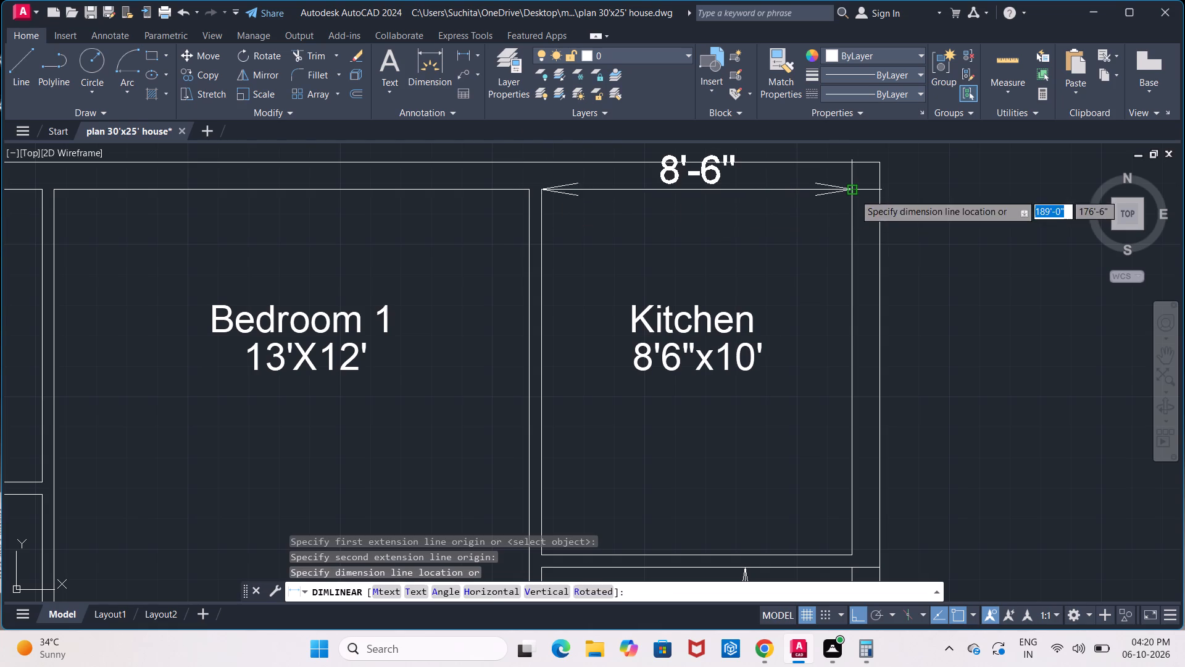
pyautogui.press('Escape')
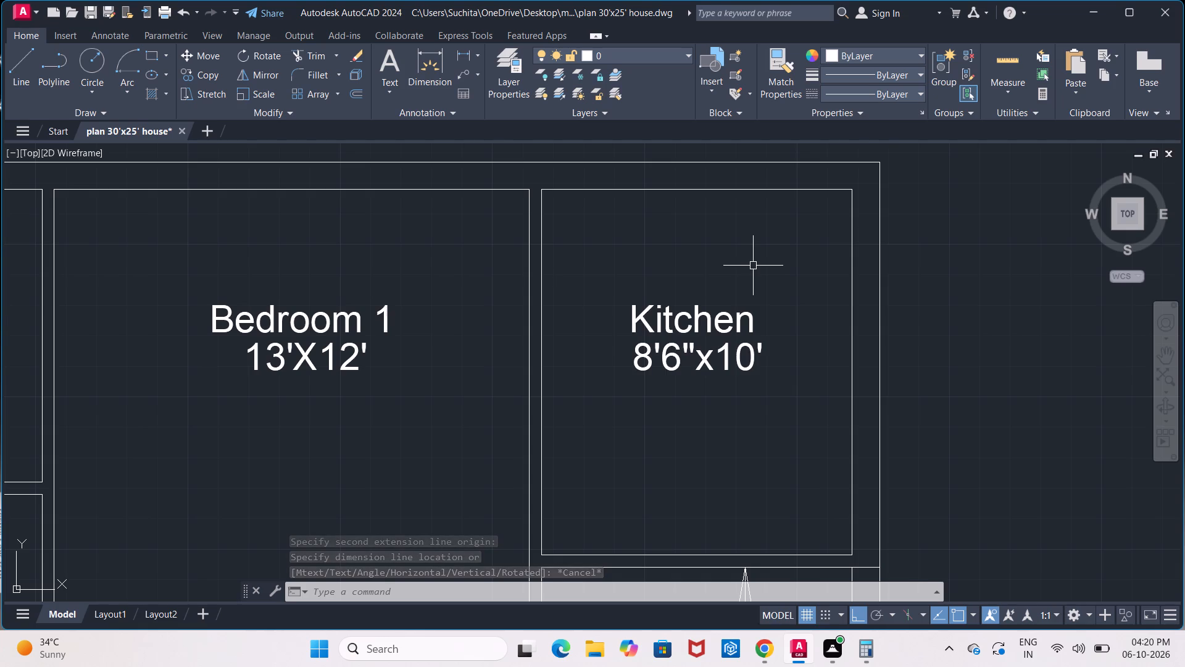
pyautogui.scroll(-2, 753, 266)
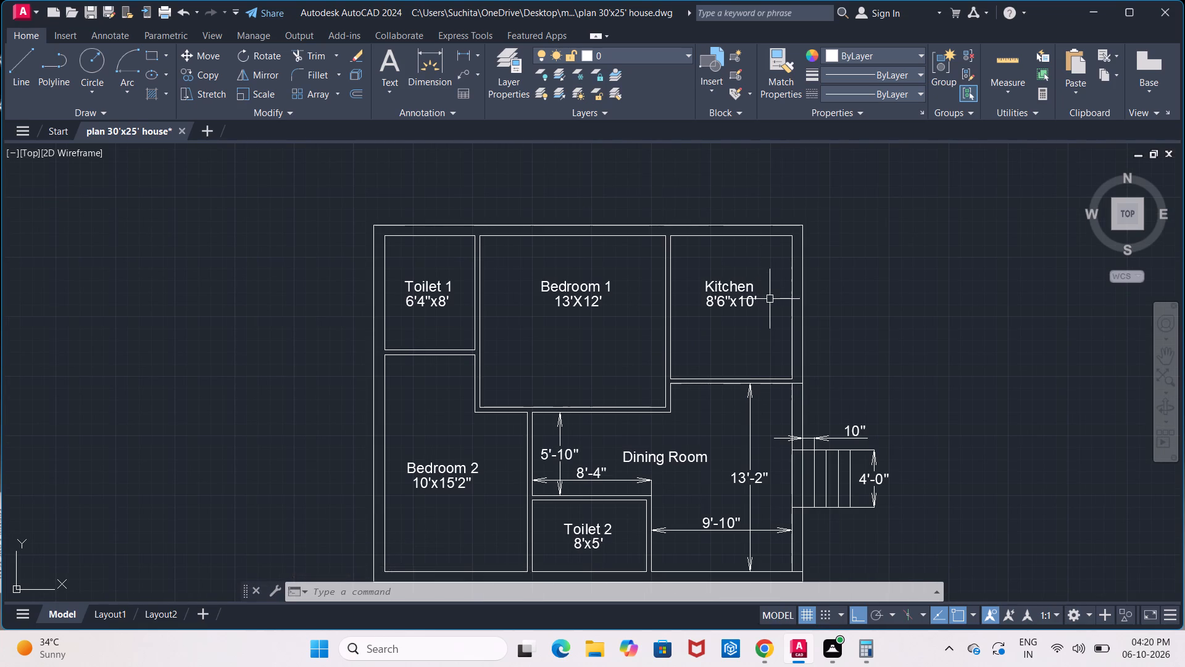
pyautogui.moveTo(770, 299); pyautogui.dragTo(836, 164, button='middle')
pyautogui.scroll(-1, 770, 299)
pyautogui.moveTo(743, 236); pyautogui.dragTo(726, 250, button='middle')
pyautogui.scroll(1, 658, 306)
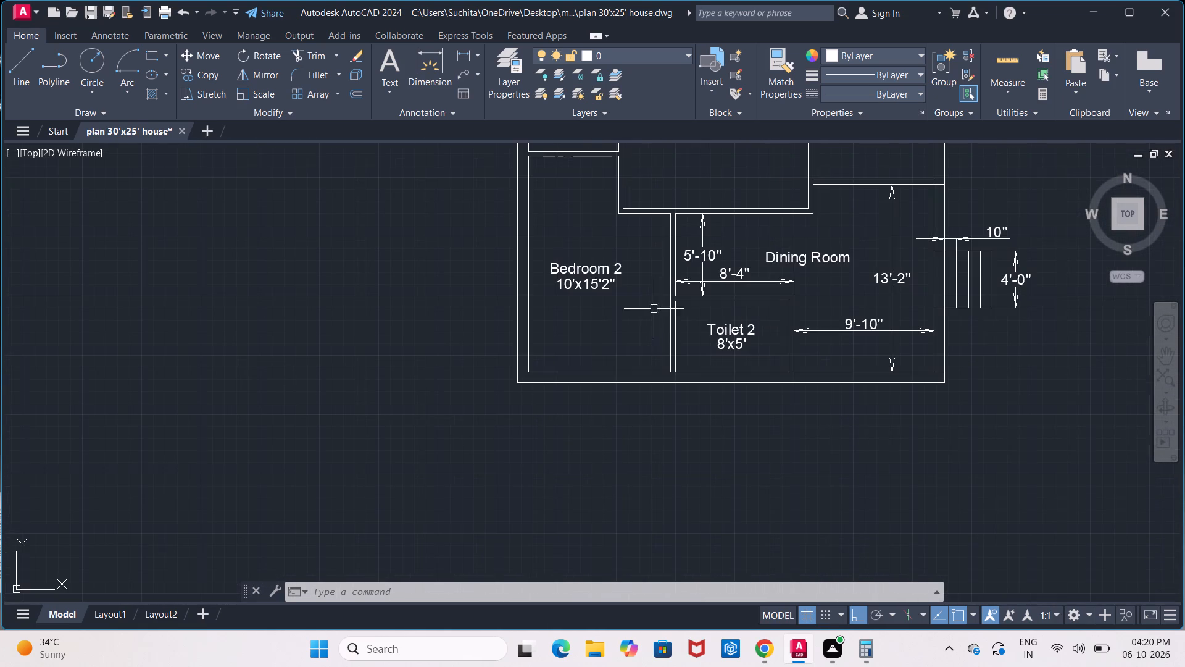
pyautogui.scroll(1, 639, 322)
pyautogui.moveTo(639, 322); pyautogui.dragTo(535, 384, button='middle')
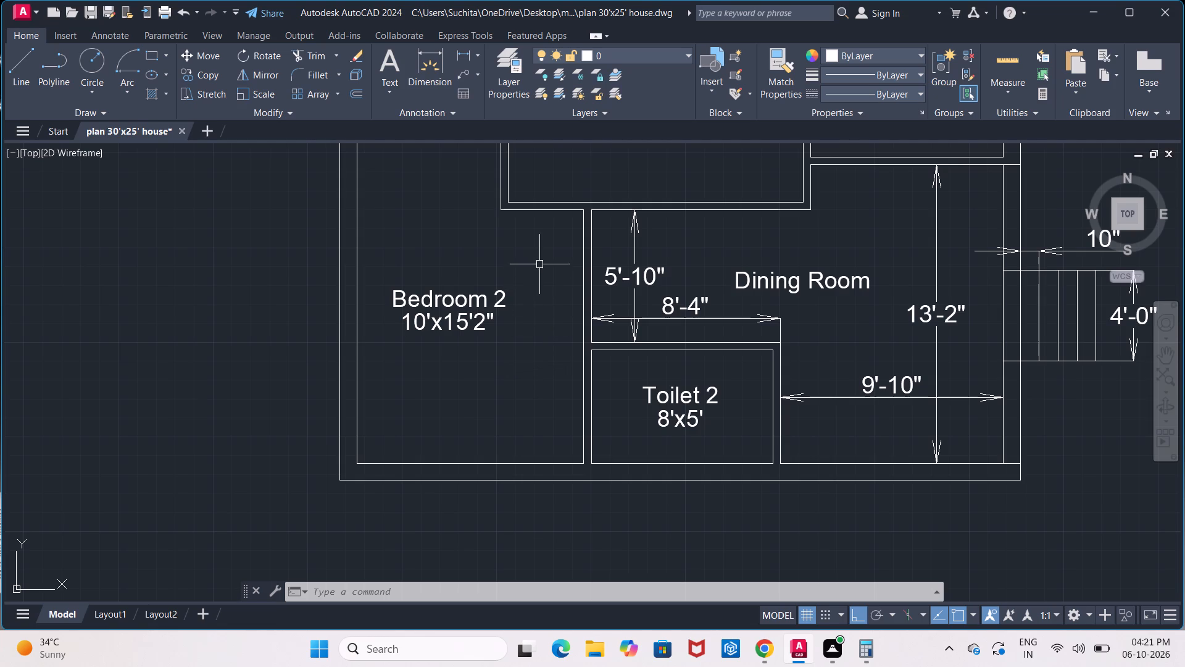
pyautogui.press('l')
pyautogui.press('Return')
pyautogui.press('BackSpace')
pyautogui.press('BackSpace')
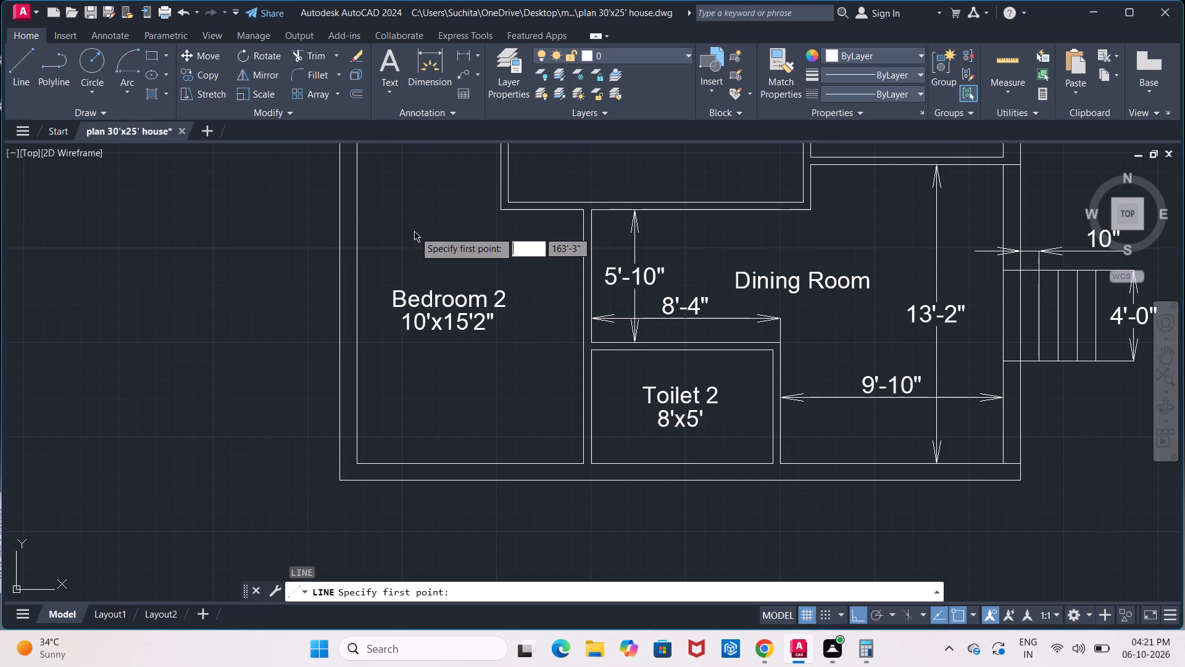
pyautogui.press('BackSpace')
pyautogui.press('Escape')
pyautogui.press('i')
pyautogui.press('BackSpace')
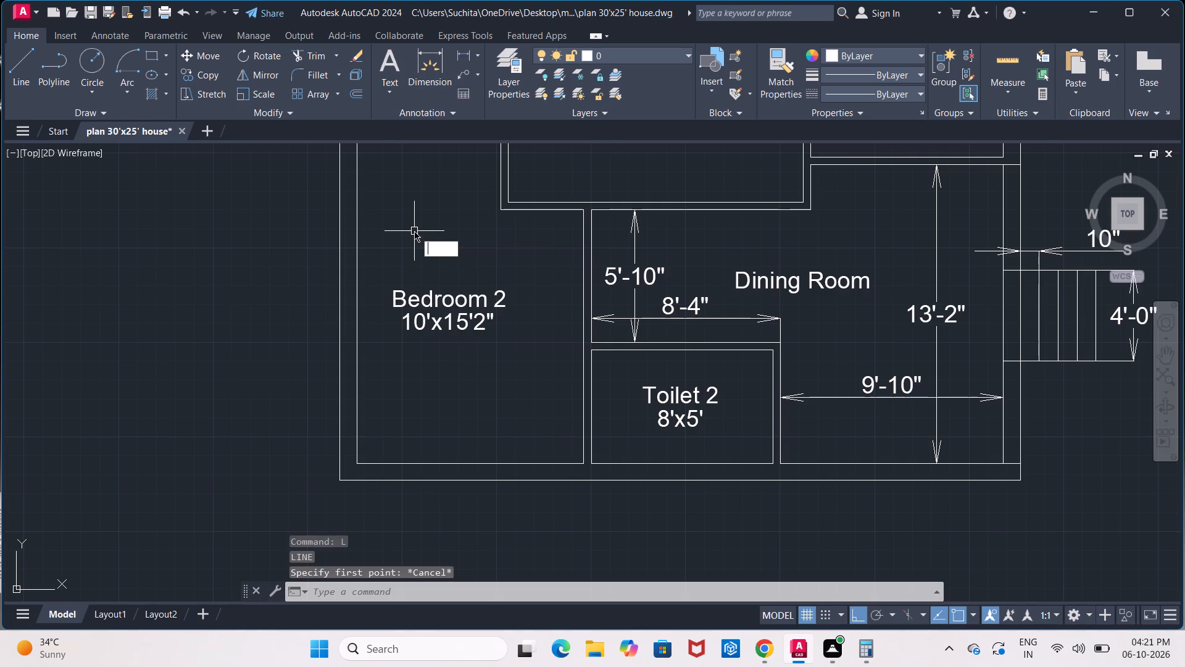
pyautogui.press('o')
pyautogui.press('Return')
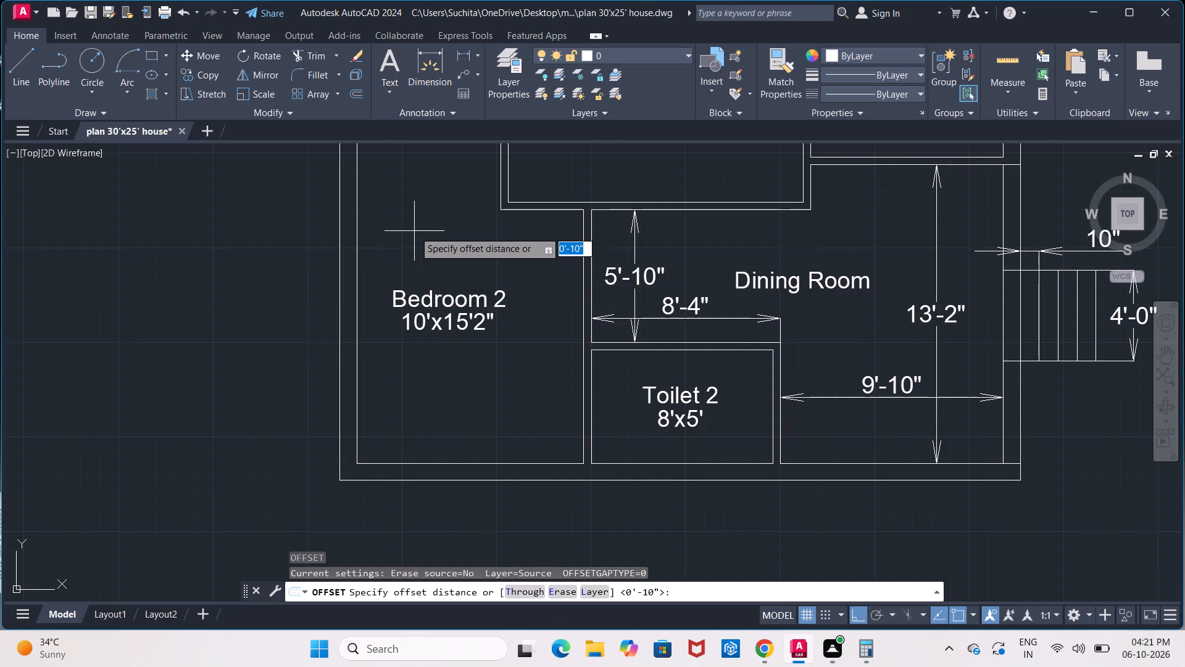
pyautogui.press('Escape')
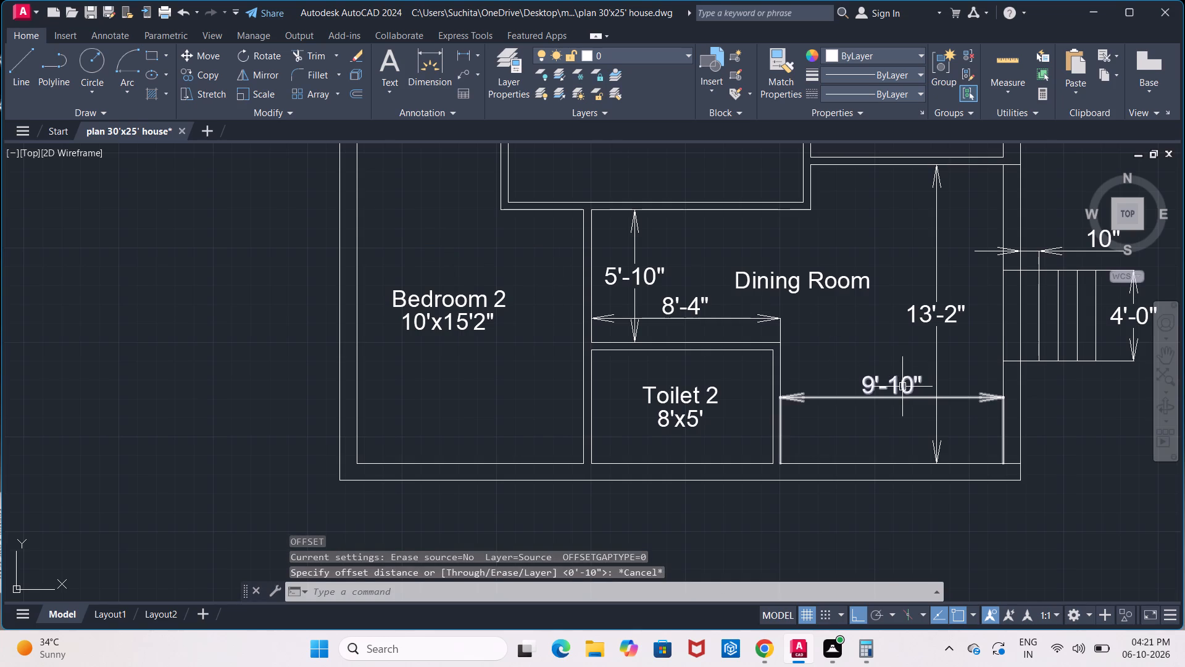
# Delete the 9'-10" width and 13'-2" height dimensions inside the dining room.
pyautogui.click(902, 387)
pyautogui.press('Delete')
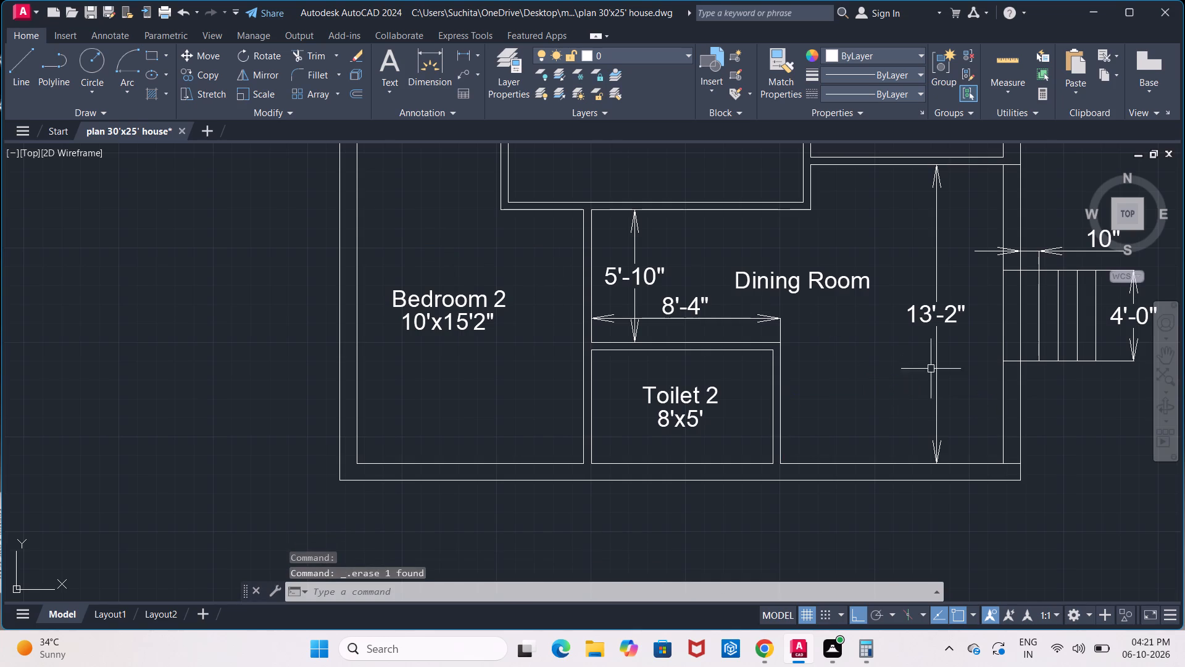
pyautogui.click(941, 346)
pyautogui.click(933, 351)
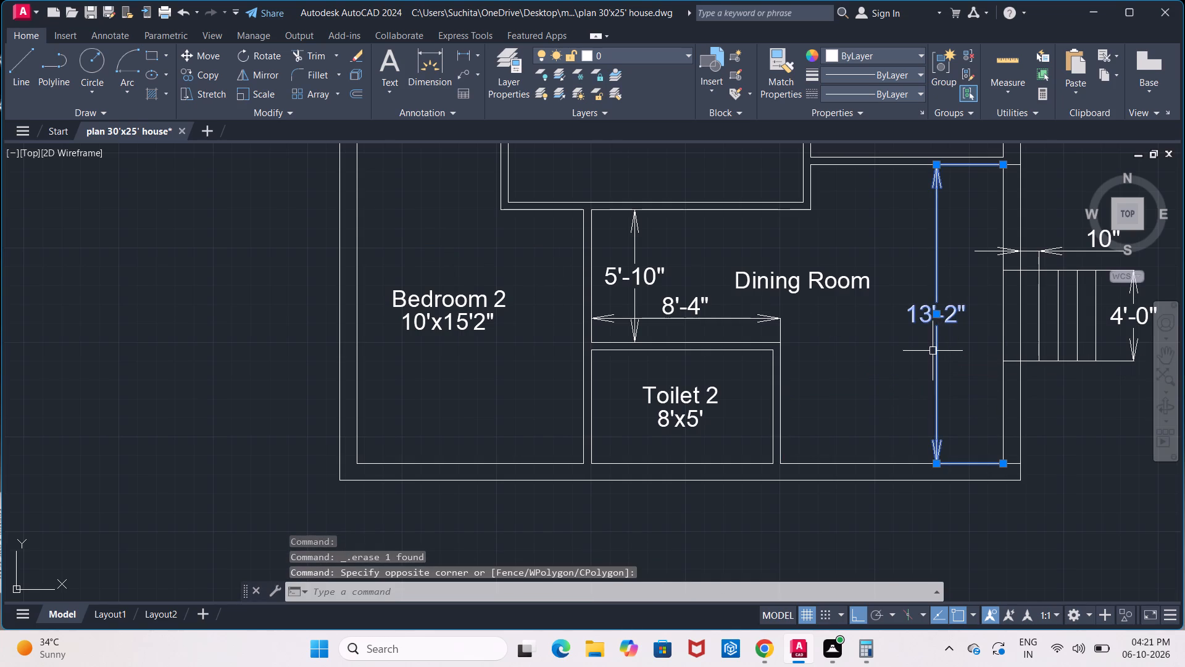
pyautogui.press('Delete')
# Offset the inner line of the dining room's stair-side outer wall 9'4" inward, toward Toilet 2.
pyautogui.press('o')
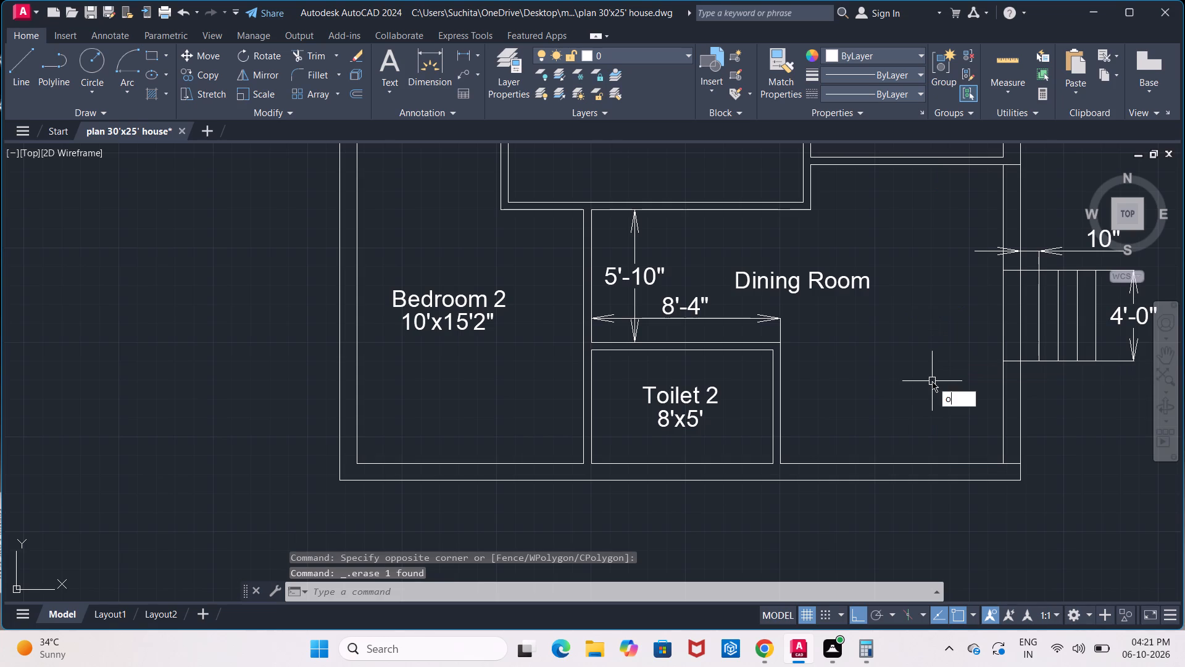
pyautogui.press('Return')
pyautogui.press('9')
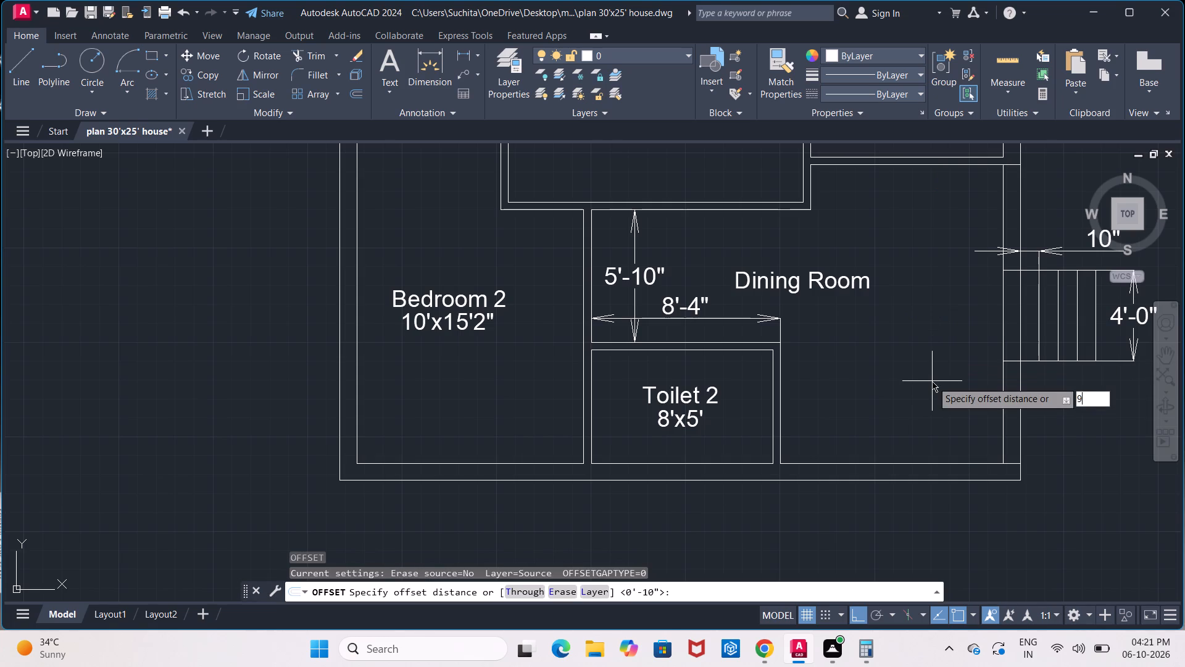
pyautogui.press("'")
pyautogui.write('4"')
pyautogui.press('Return')
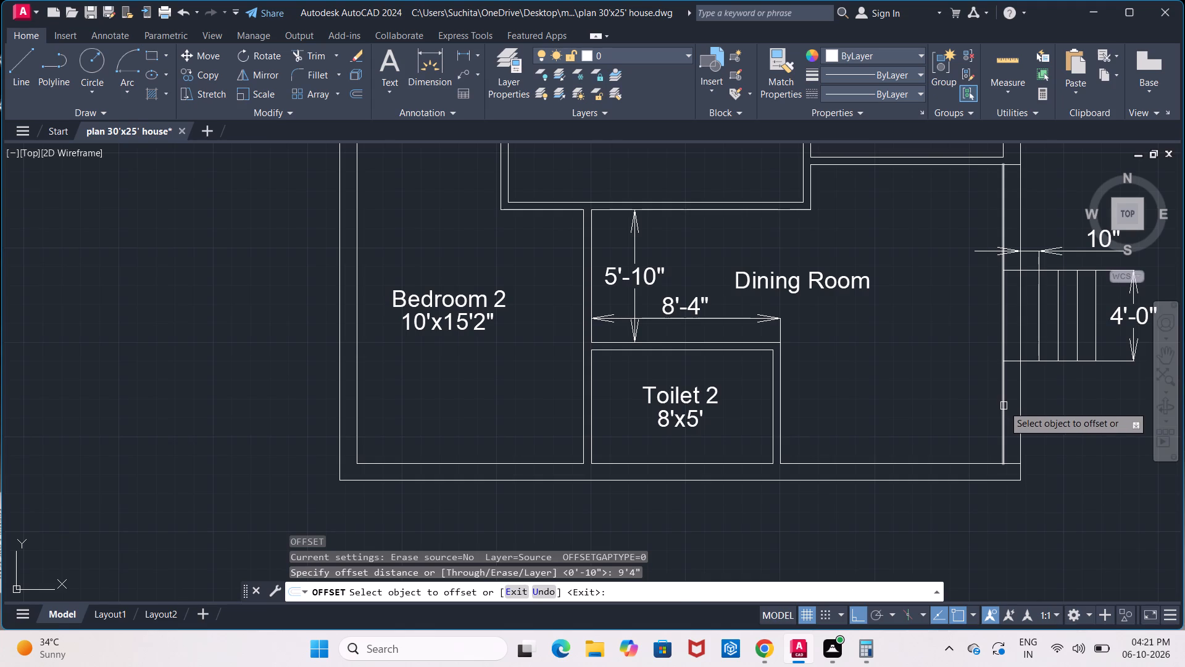
pyautogui.click(1004, 406)
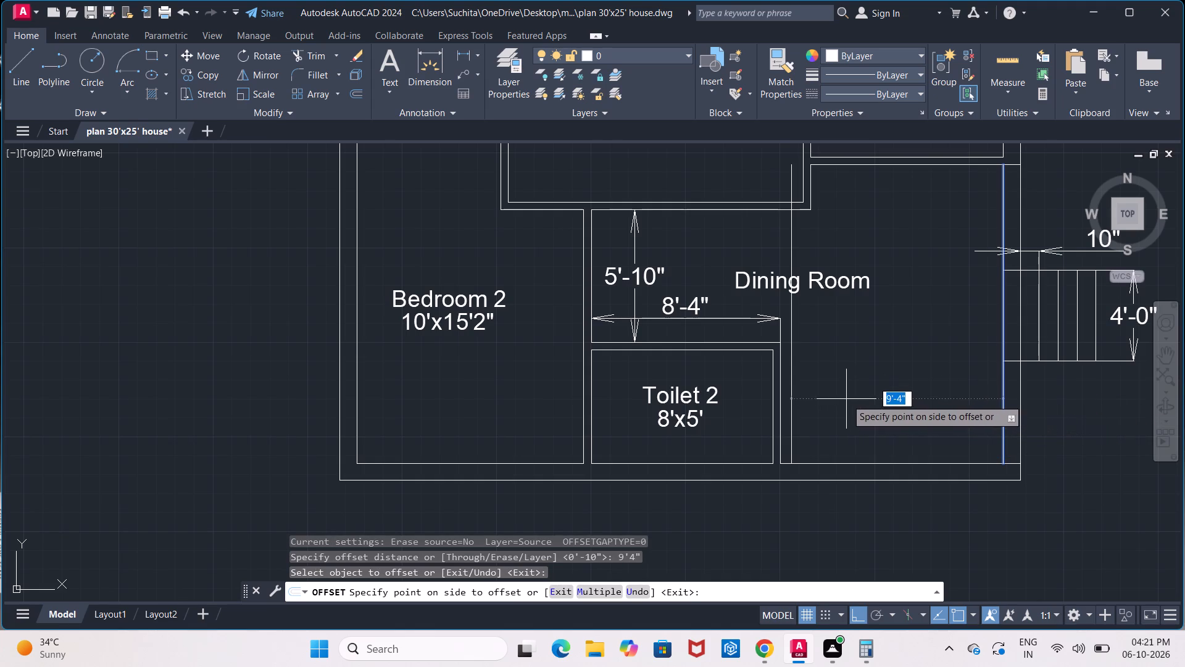
pyautogui.click(846, 399)
pyautogui.press('Return')
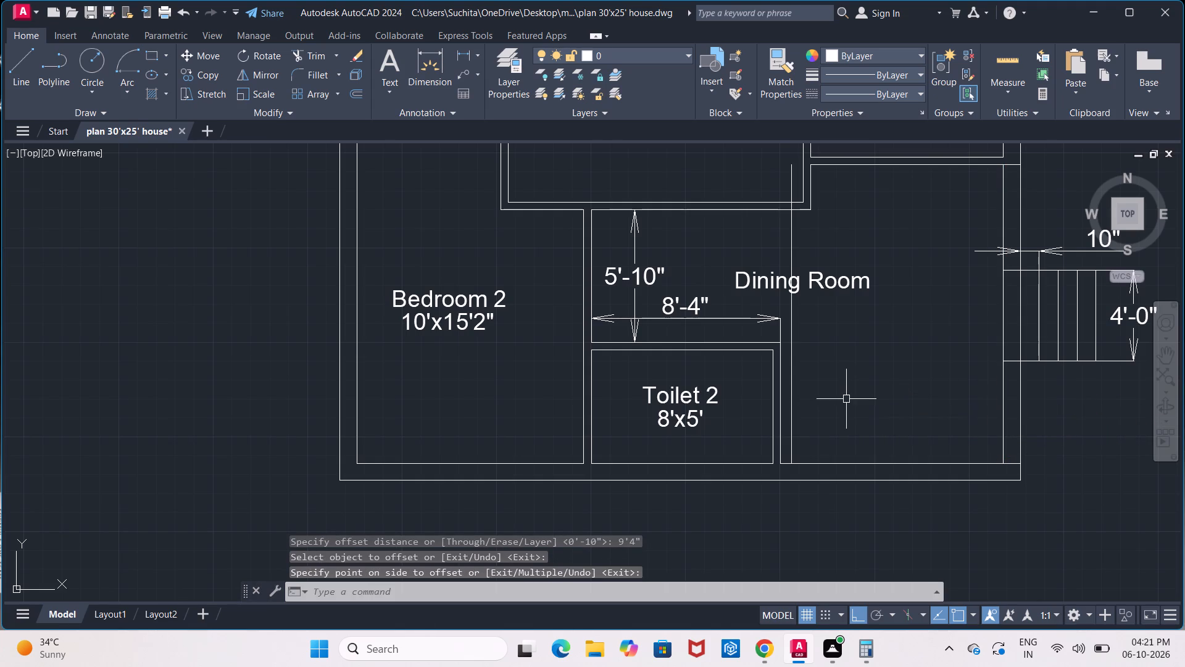
# Offset the new vertical line in the dining room 4" toward Toilet 2 for a wall thickness.
pyautogui.press('Return')
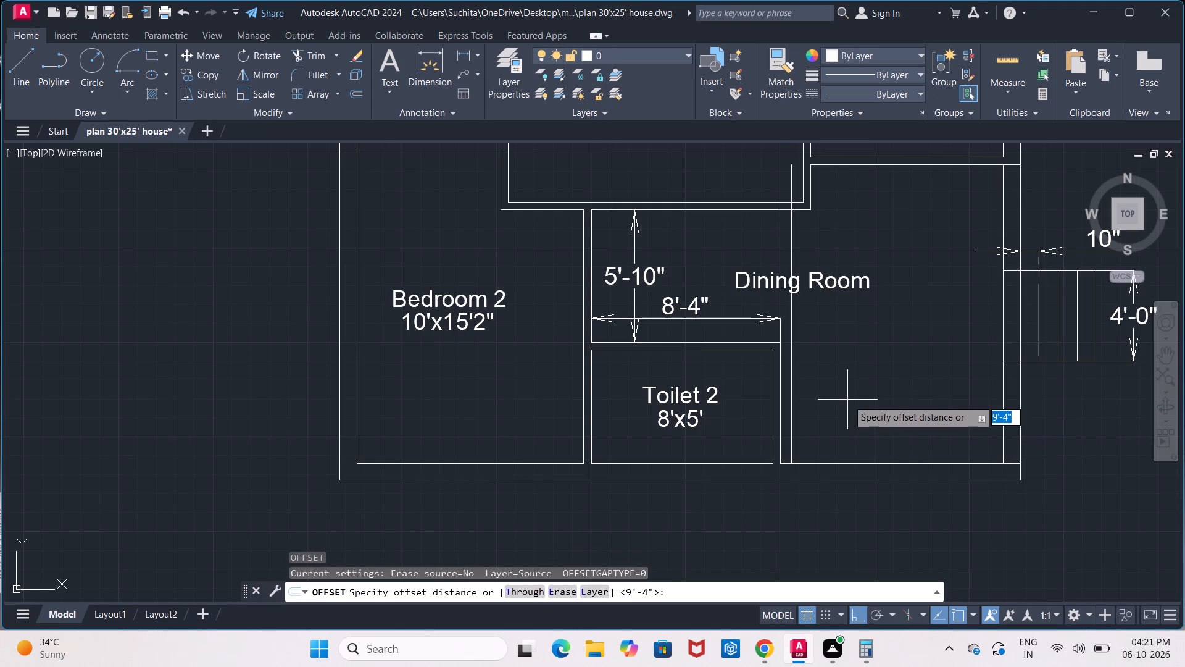
pyautogui.write('4"')
pyautogui.press('Return')
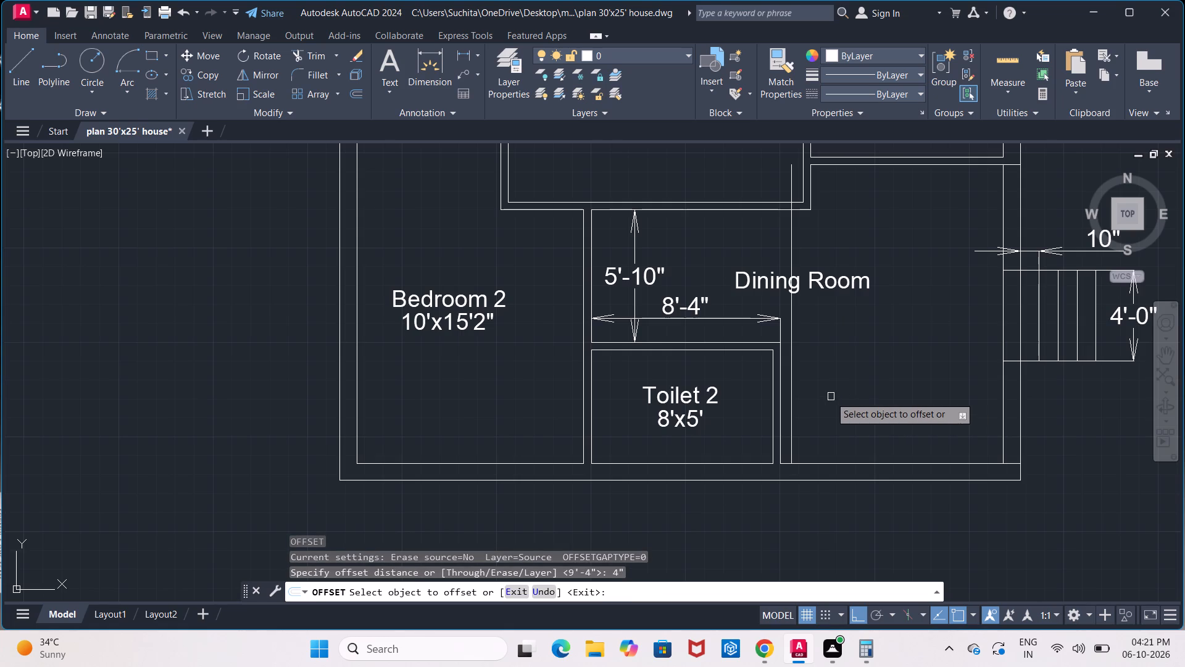
pyautogui.click(792, 385)
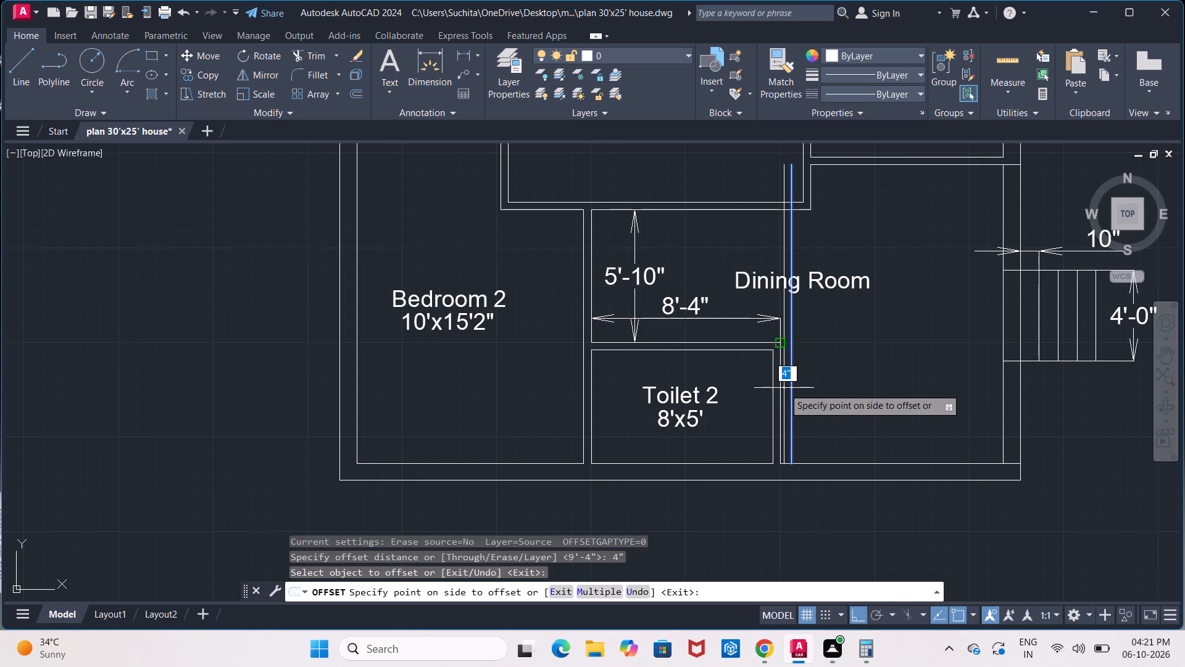
pyautogui.click(784, 388)
pyautogui.scroll(2, 807, 379)
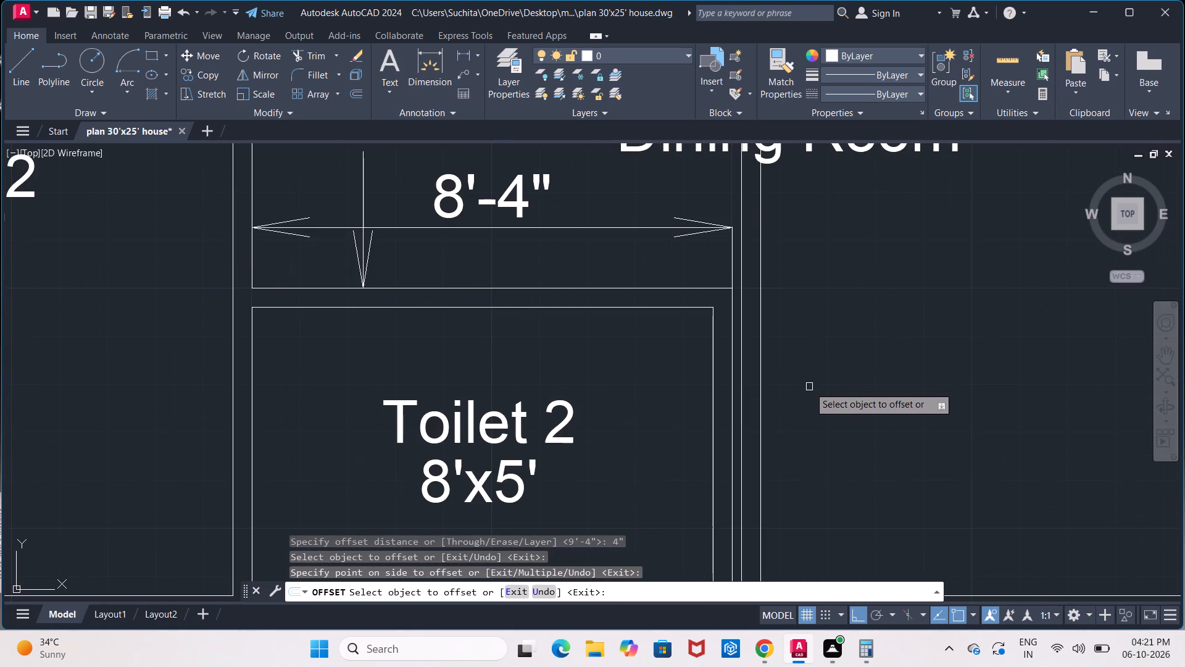
pyautogui.scroll(-2, 809, 388)
pyautogui.press('Escape')
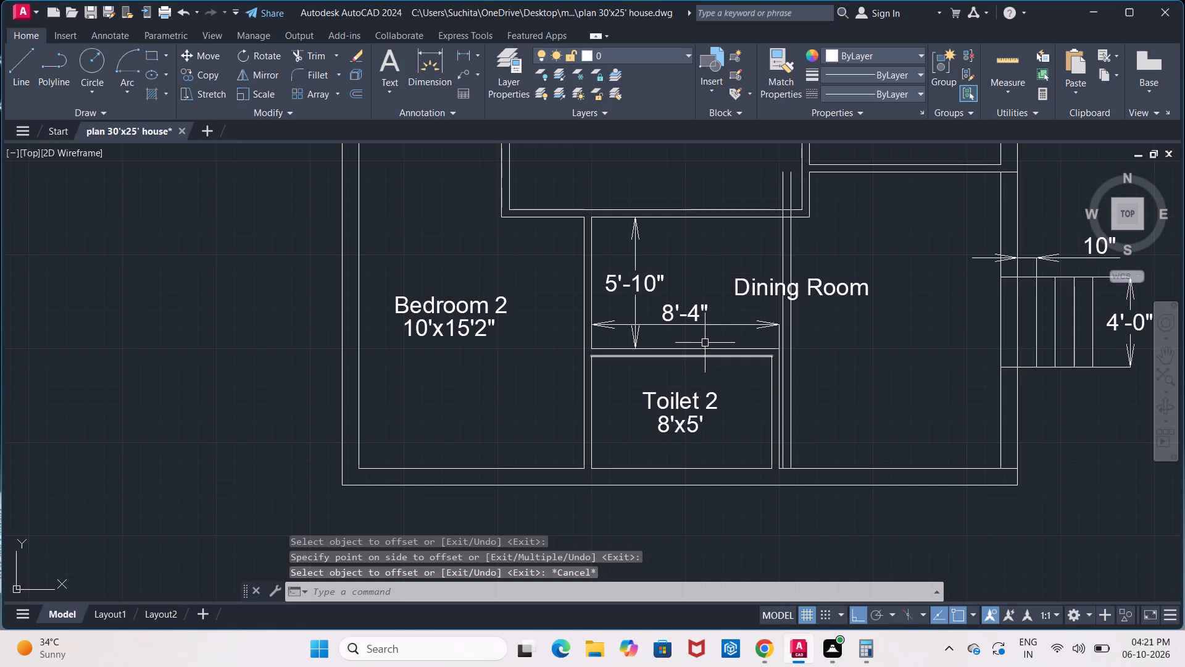
# Delete the 8'-4" and 5'-10" dimensions above Toilet 2.
pyautogui.click(681, 322)
pyautogui.press('Delete')
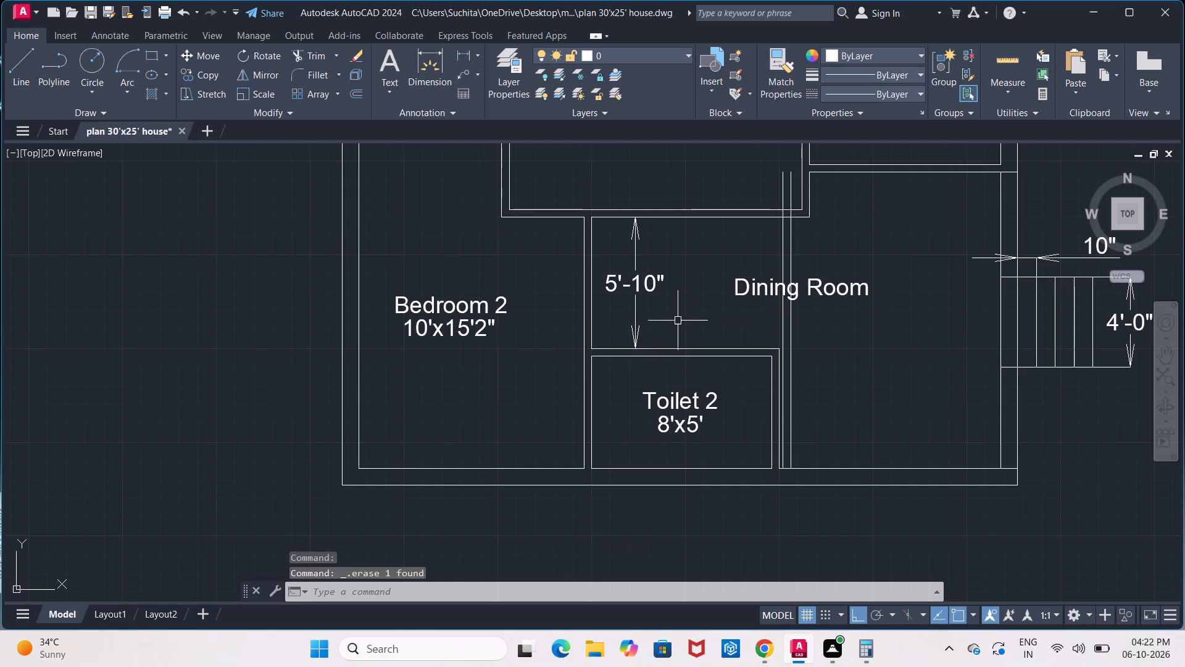
pyautogui.click(636, 308)
pyautogui.press('Delete')
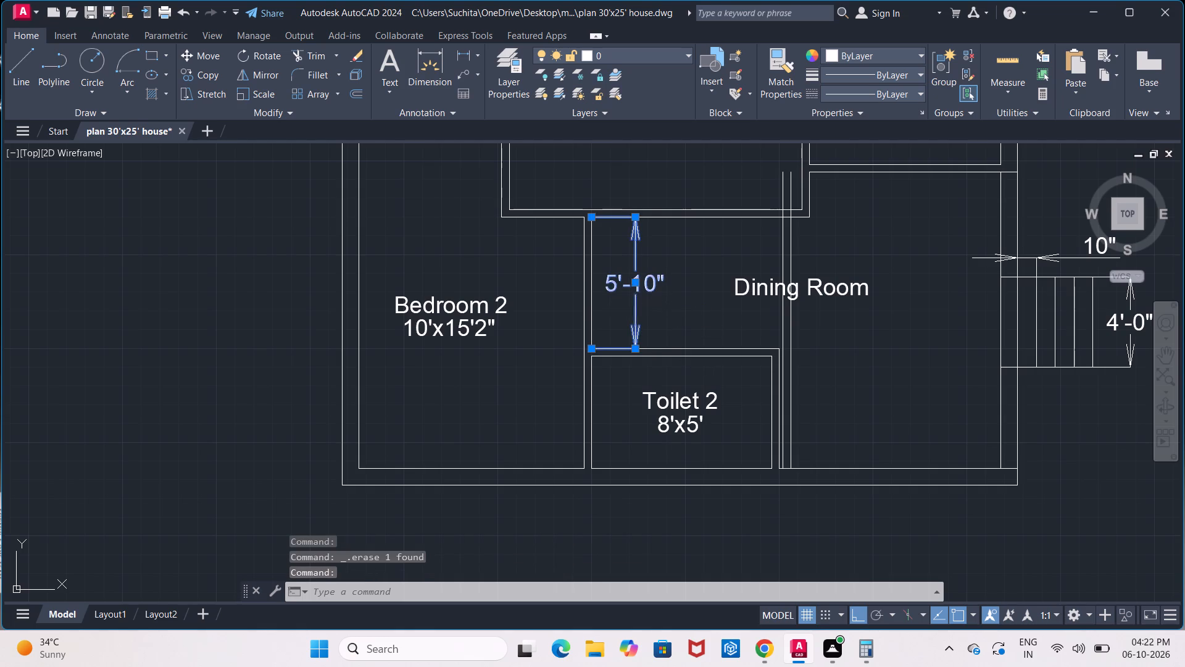
pyautogui.scroll(1, 719, 315)
pyautogui.moveTo(719, 315); pyautogui.dragTo(588, 288, button='middle')
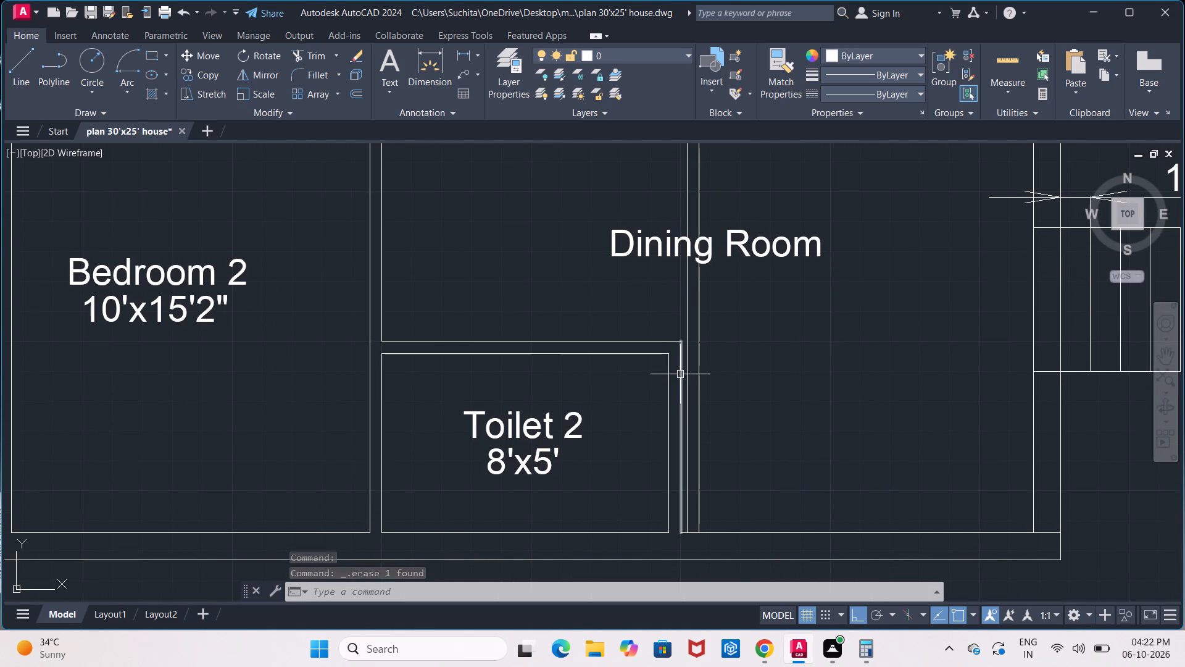
# Delete the two old vertical wall lines between Toilet 2 and the dining room.
pyautogui.click(680, 374)
pyautogui.click(671, 380)
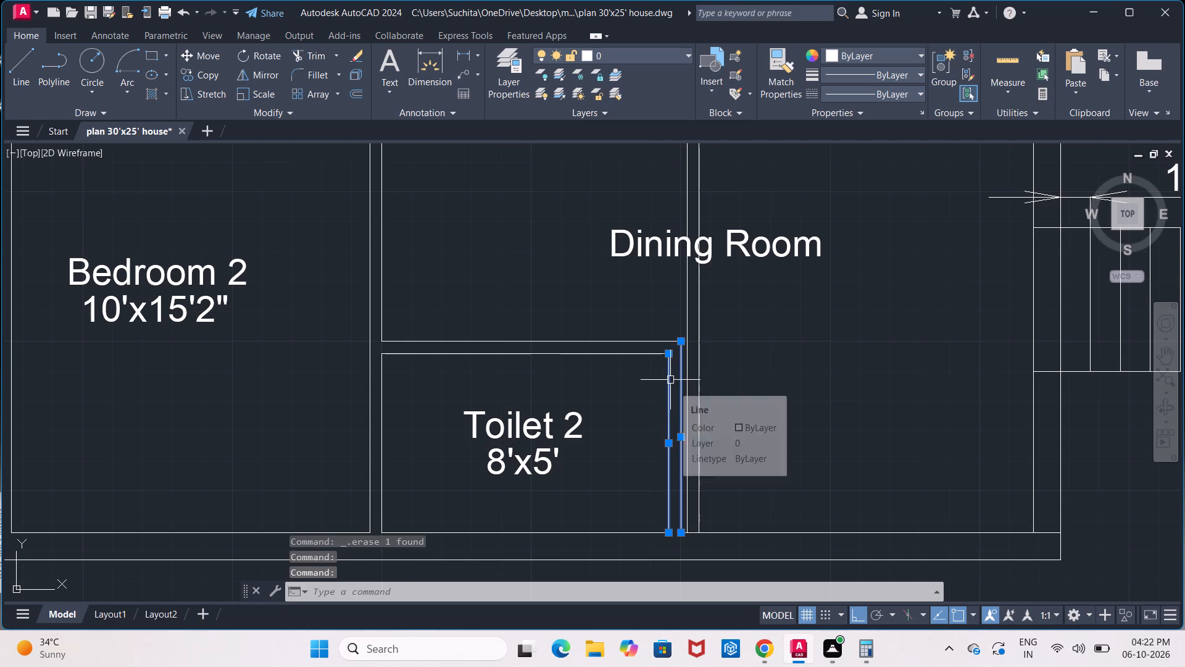
pyautogui.press('Delete')
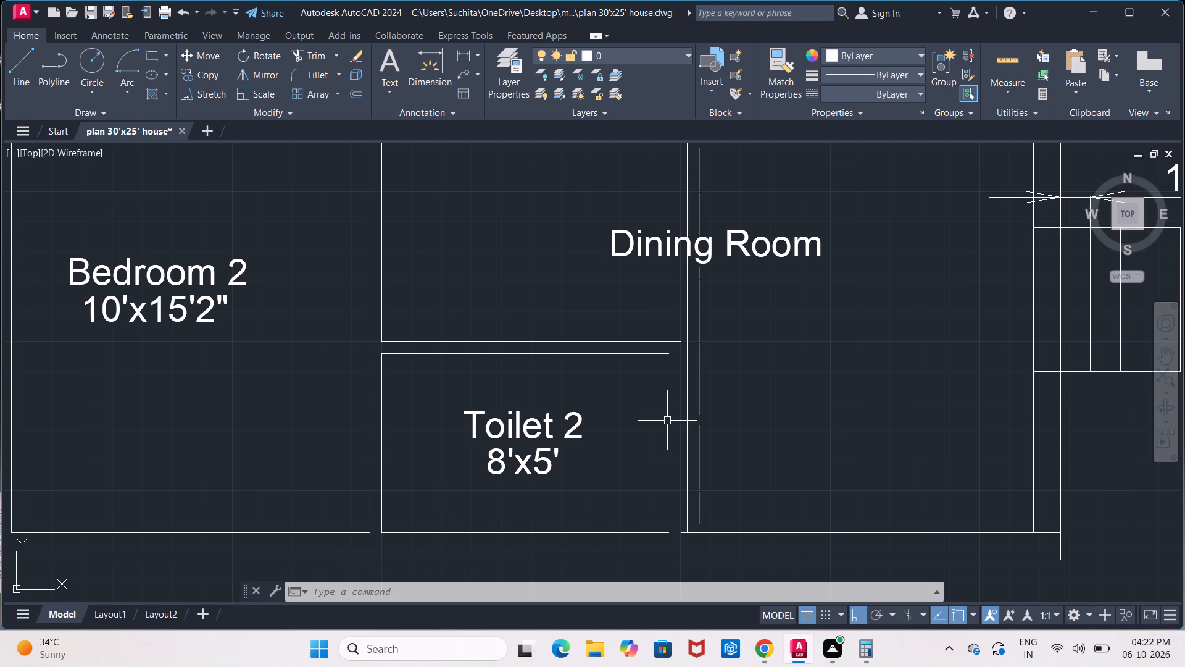
# Offset the Toilet 2 side line of the new dining room wall 8' toward Bedroom 2.
pyautogui.press('o')
pyautogui.press('Return')
pyautogui.press('8')
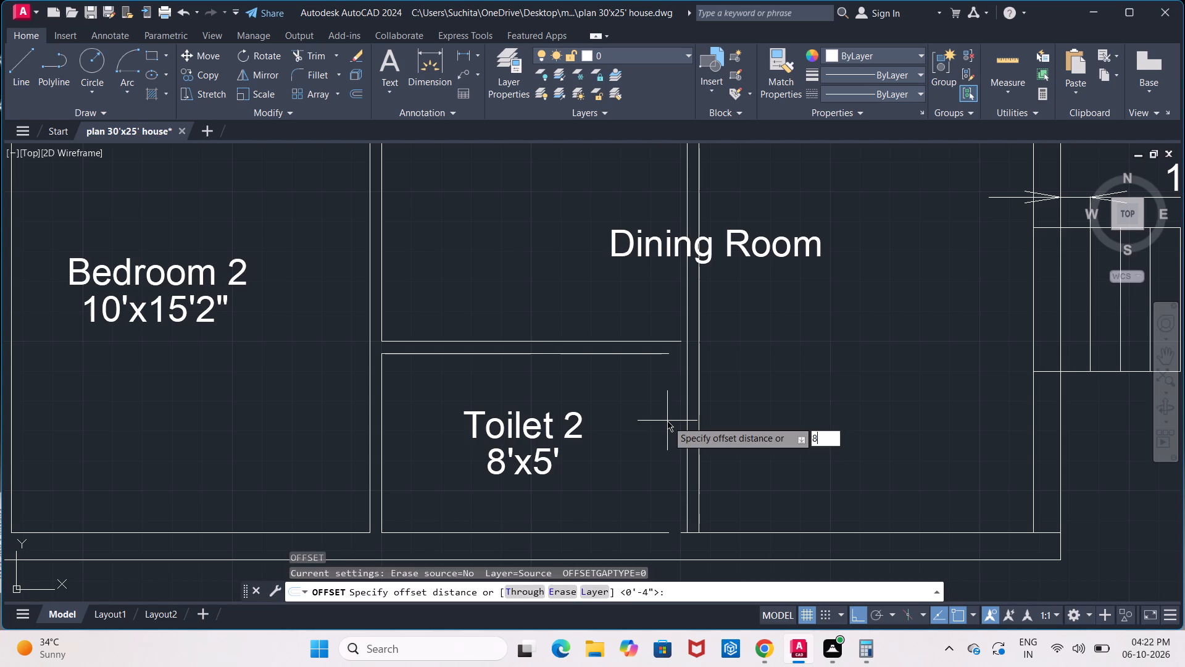
pyautogui.press("'")
pyautogui.press('Return')
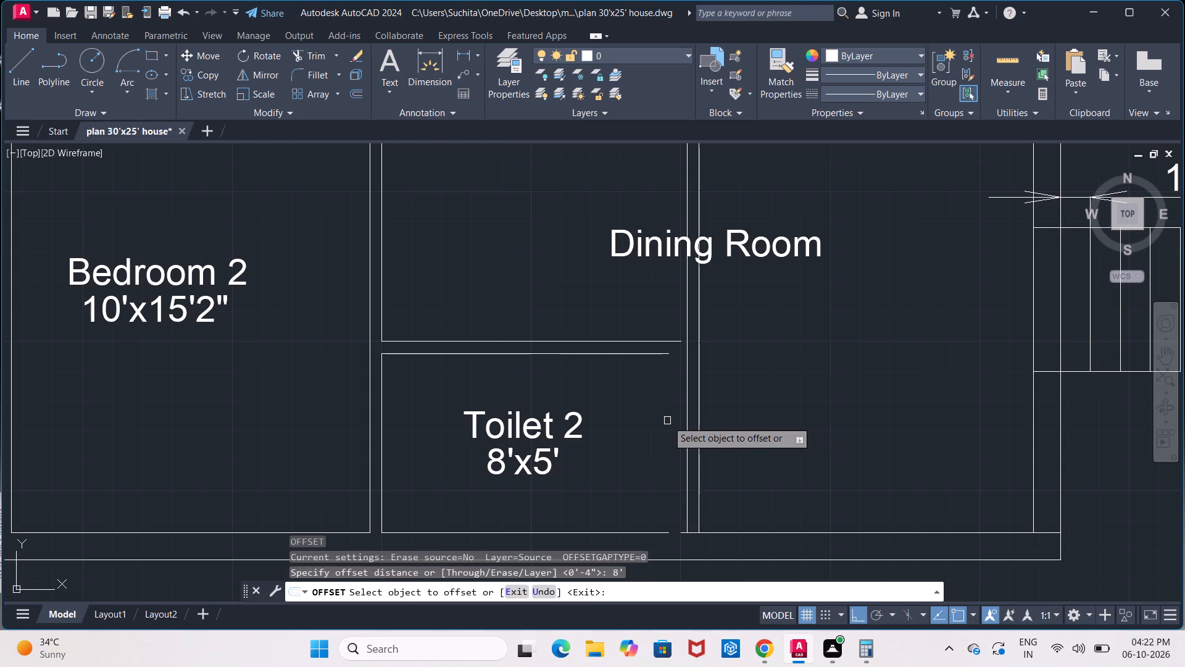
pyautogui.click(688, 419)
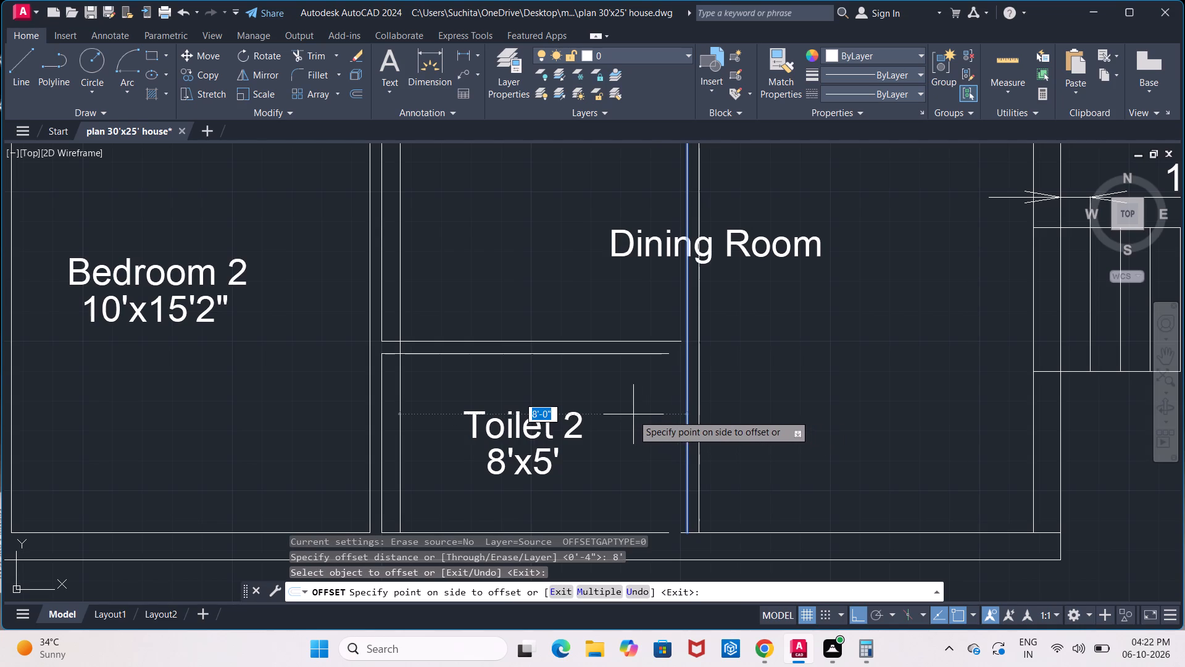
pyautogui.scroll(-2, 617, 416)
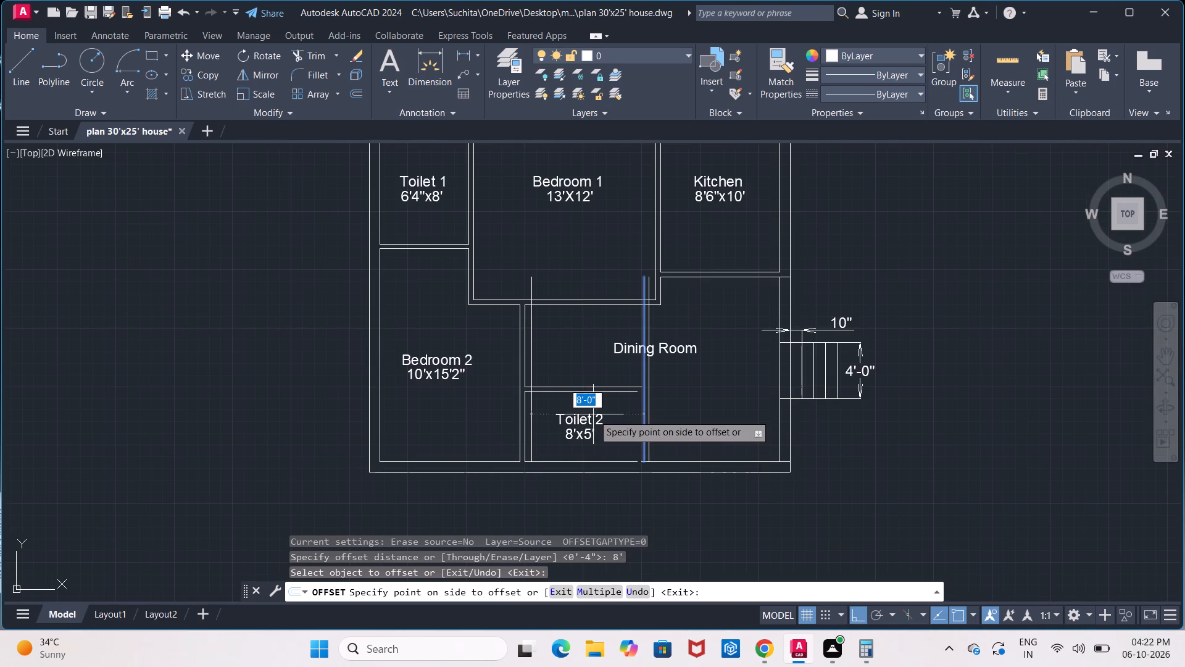
pyautogui.scroll(3, 592, 412)
pyautogui.click(494, 398)
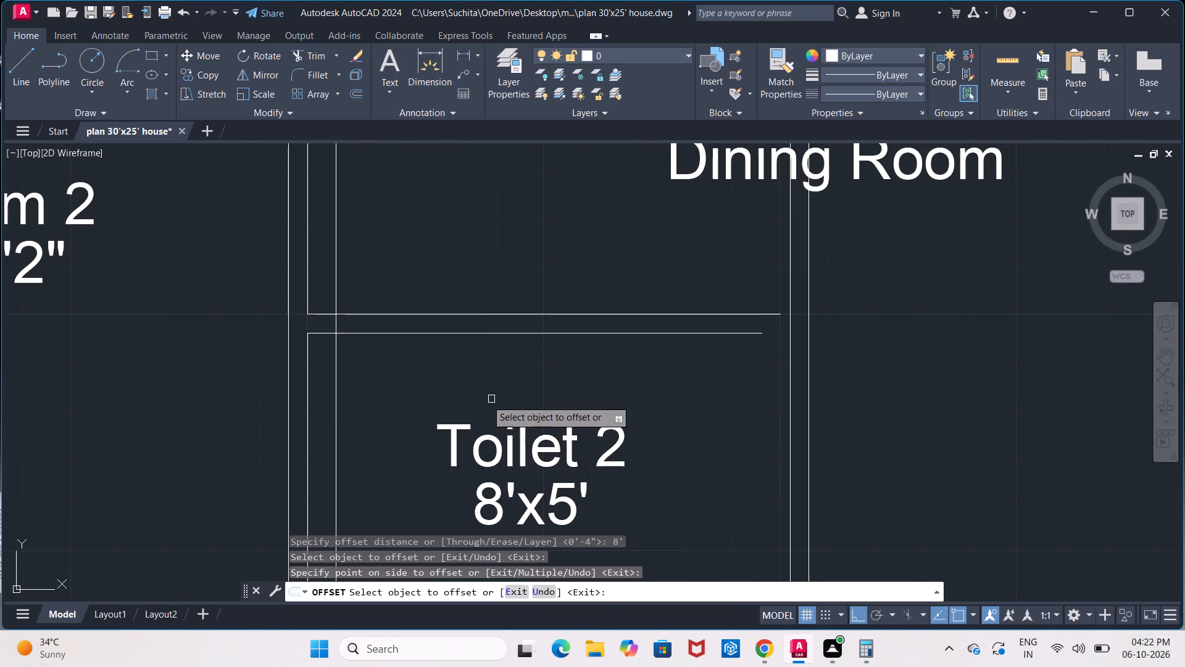
pyautogui.press('Return')
# Offset the new vertical line beside Toilet 2 by 4" toward Bedroom 2 for the wall thickness.
pyautogui.press('Return')
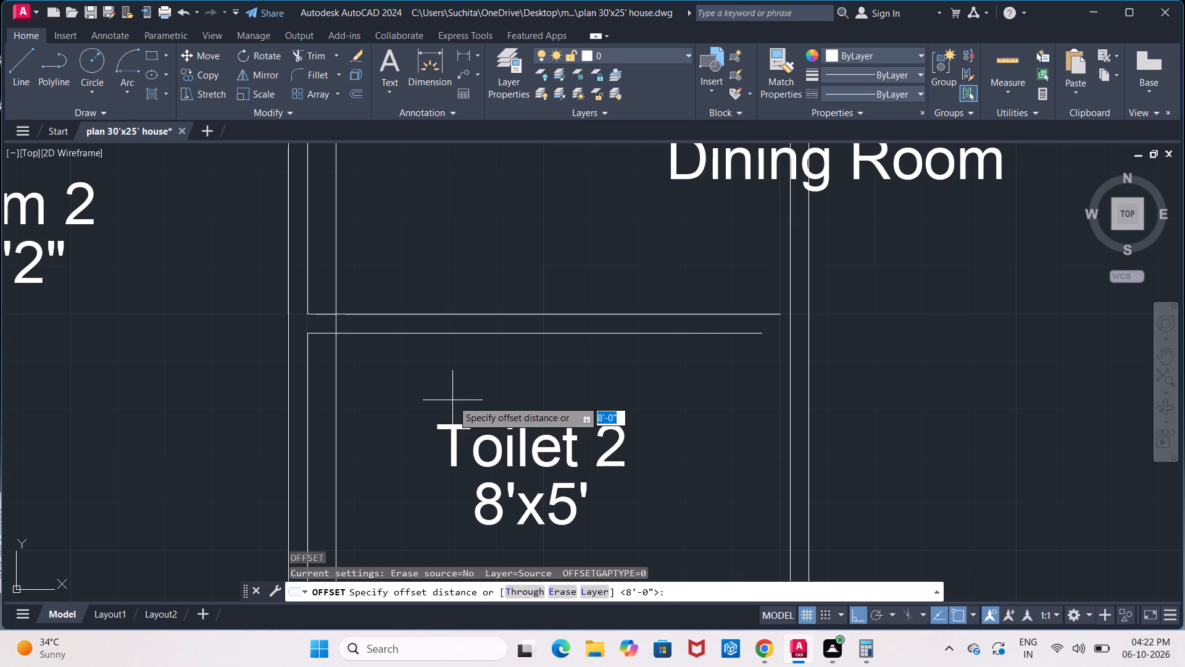
pyautogui.write('4"')
pyautogui.press('Return')
pyautogui.click(336, 443)
pyautogui.click(321, 445)
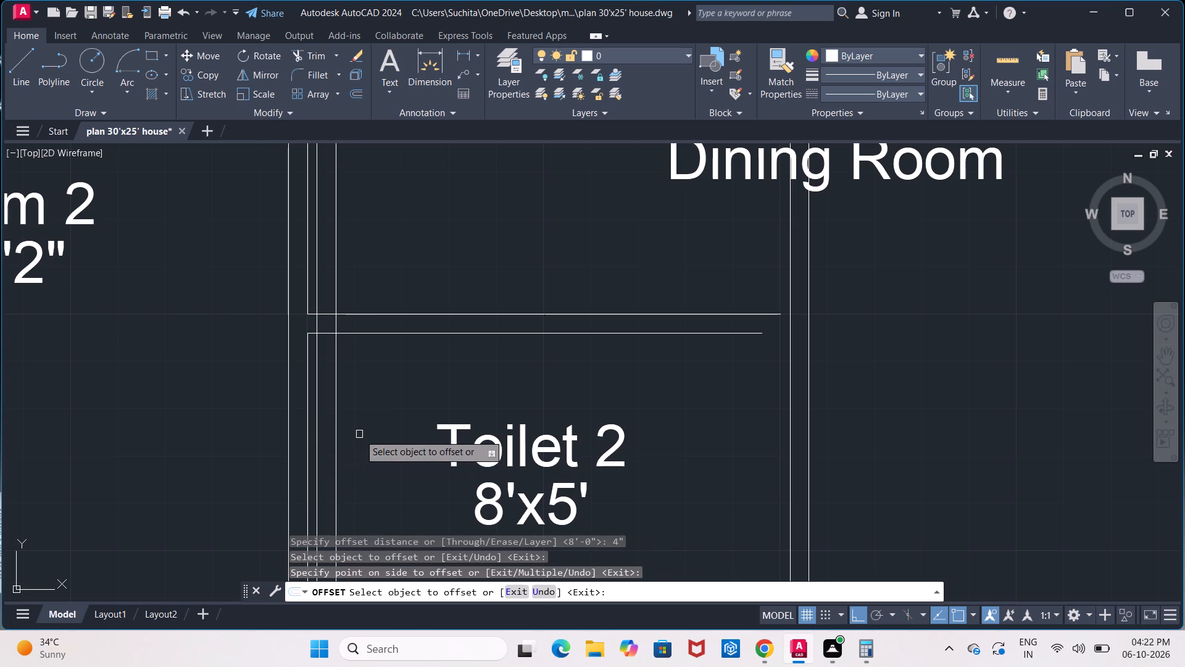
pyautogui.scroll(-1, 359, 434)
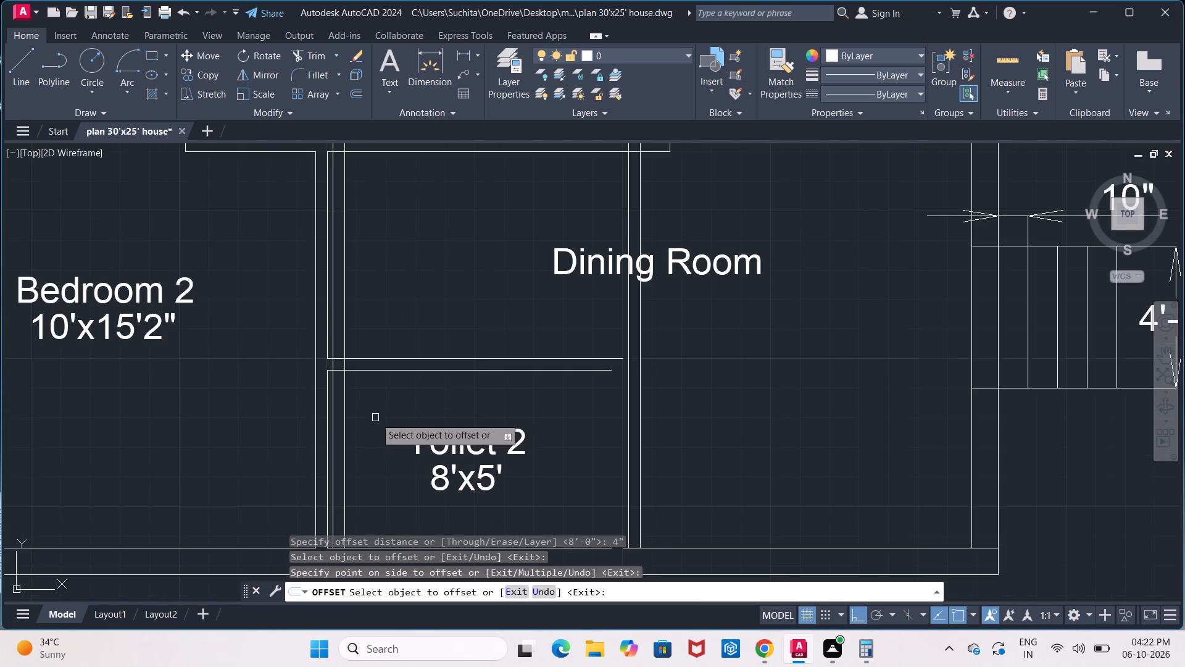
pyautogui.press('Escape')
# Delete the three old vertical wall lines separating Bedroom 2 from Toilet 2 and the dining room.
pyautogui.click(312, 332)
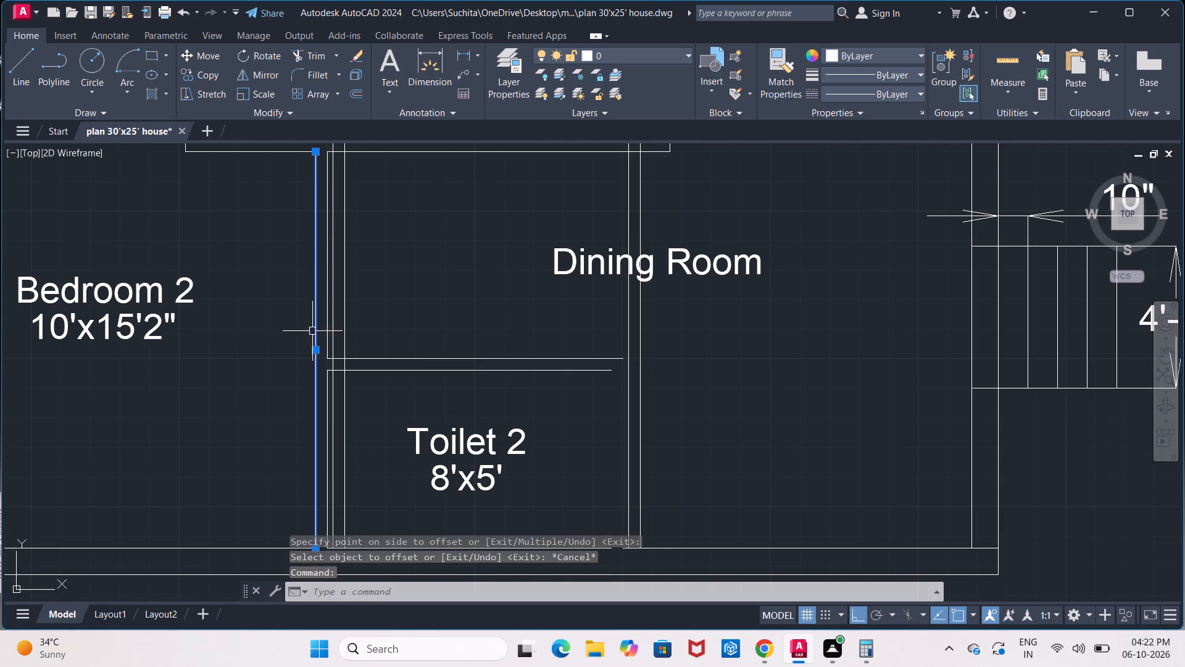
pyautogui.click(327, 330)
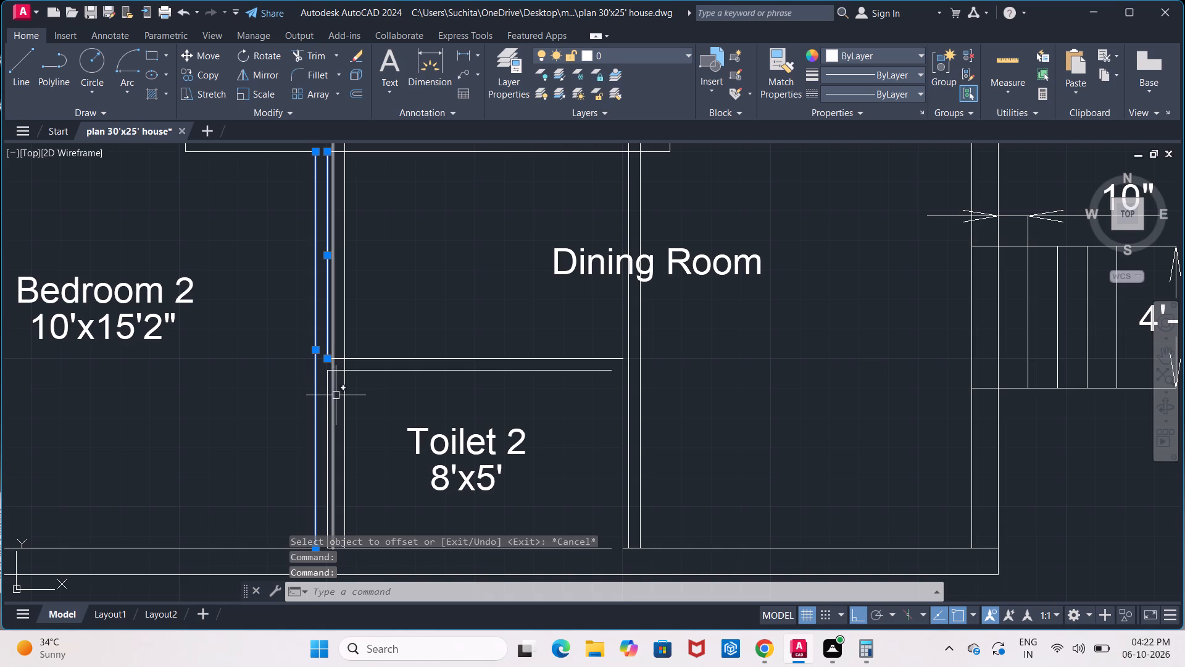
pyautogui.click(328, 401)
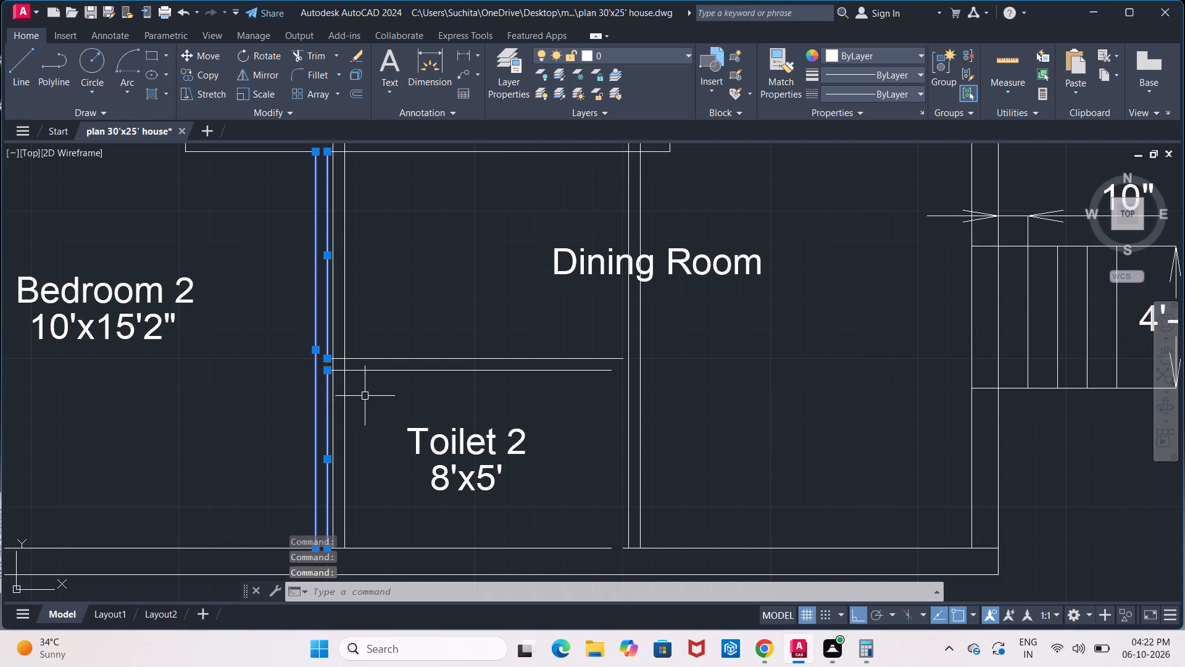
pyautogui.press('Delete')
# Trim the two horizontal lines of Toilet 2's upper wall where they project past the new wall into Bedroom 2.
pyautogui.scroll(1, 326, 375)
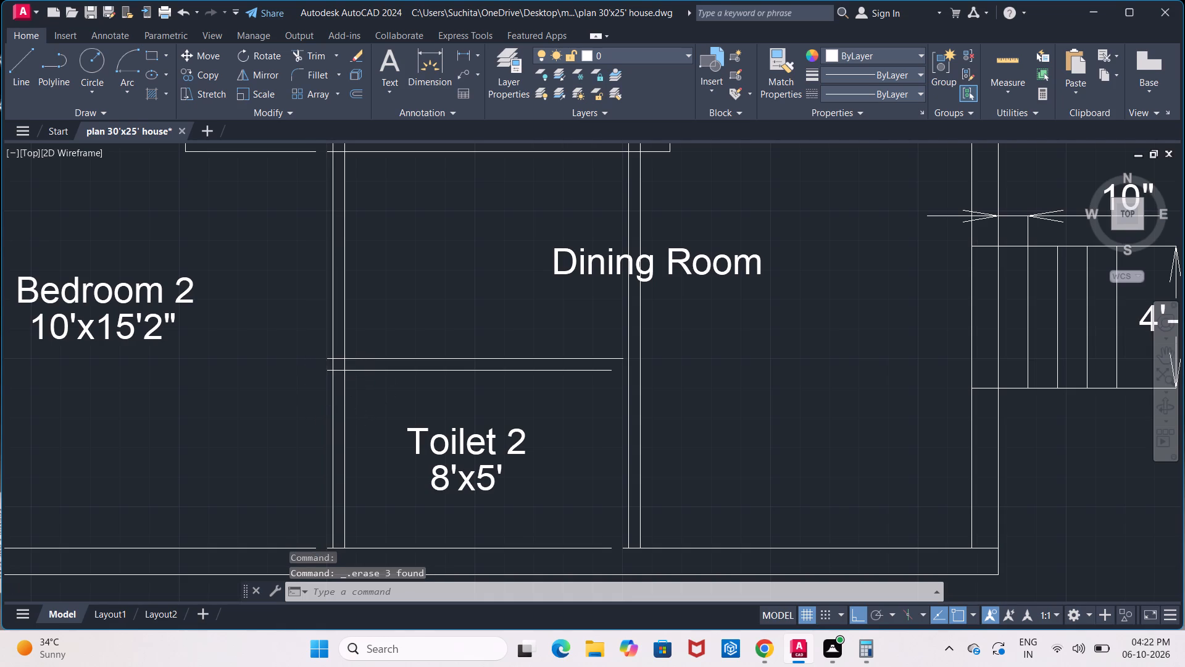
pyautogui.scroll(1, 326, 375)
pyautogui.write('tr')
pyautogui.press('Return')
pyautogui.press('Return')
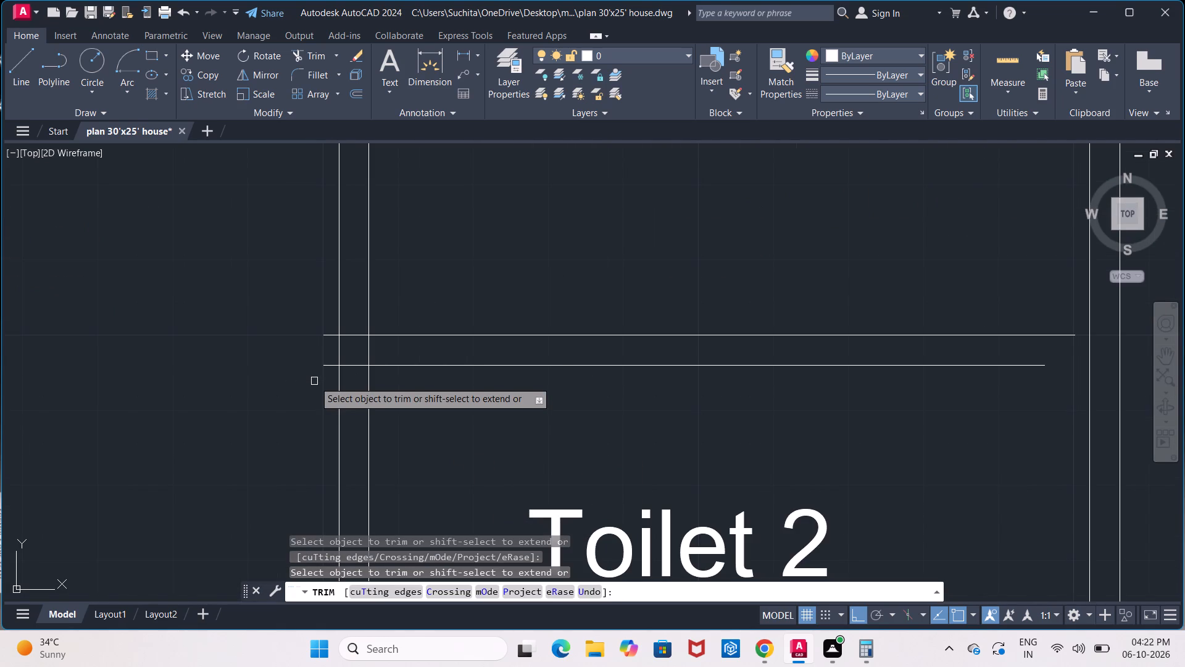
pyautogui.click(328, 338)
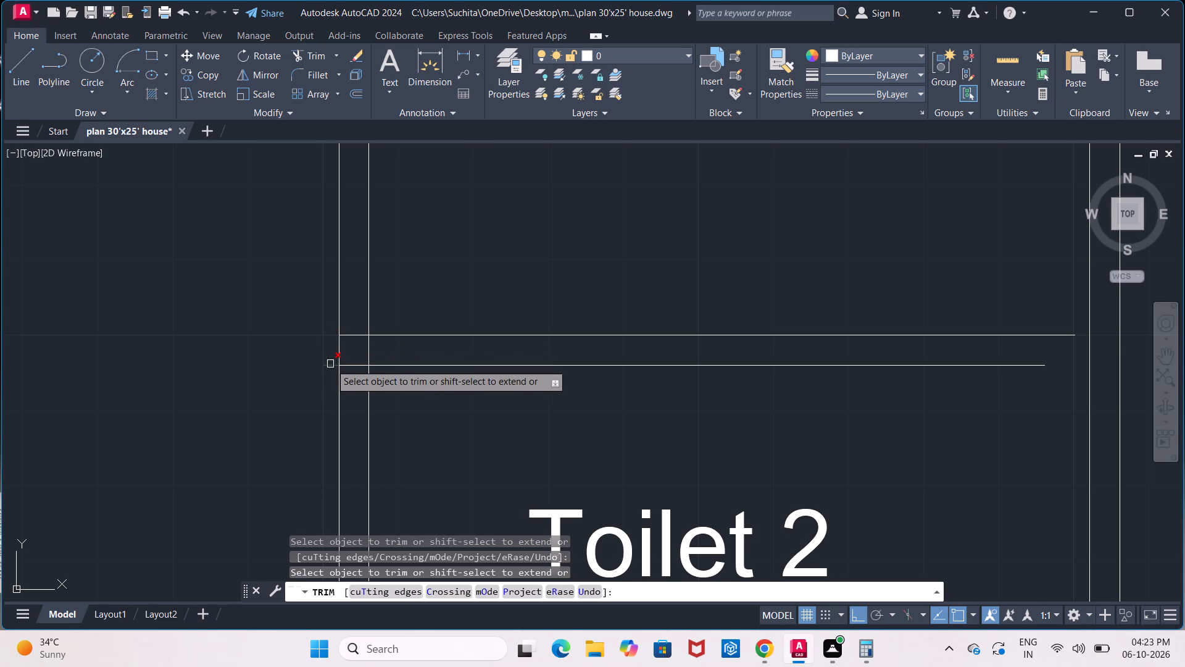
pyautogui.scroll(-3, 331, 363)
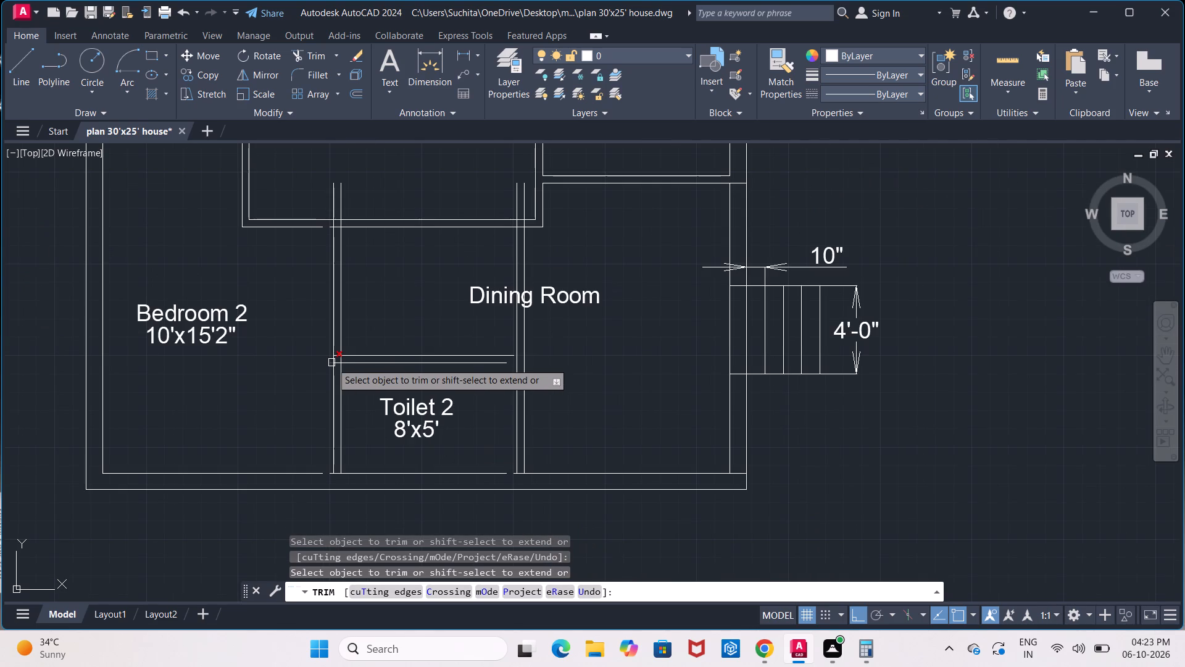
pyautogui.scroll(1, 331, 363)
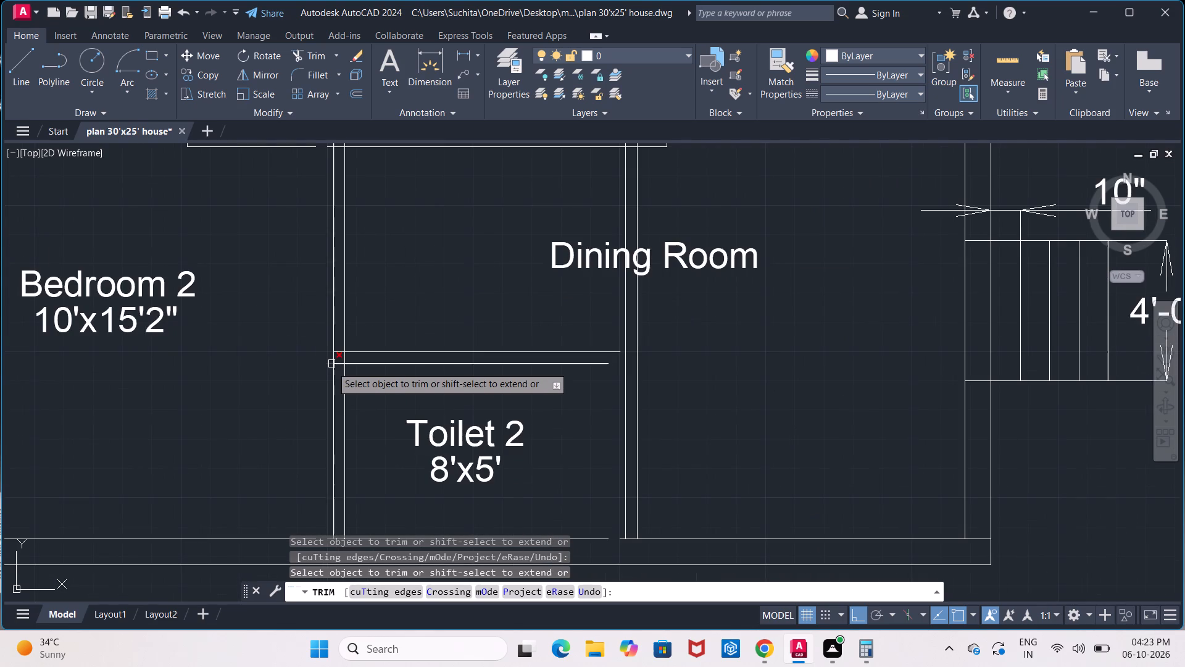
pyautogui.click(331, 363)
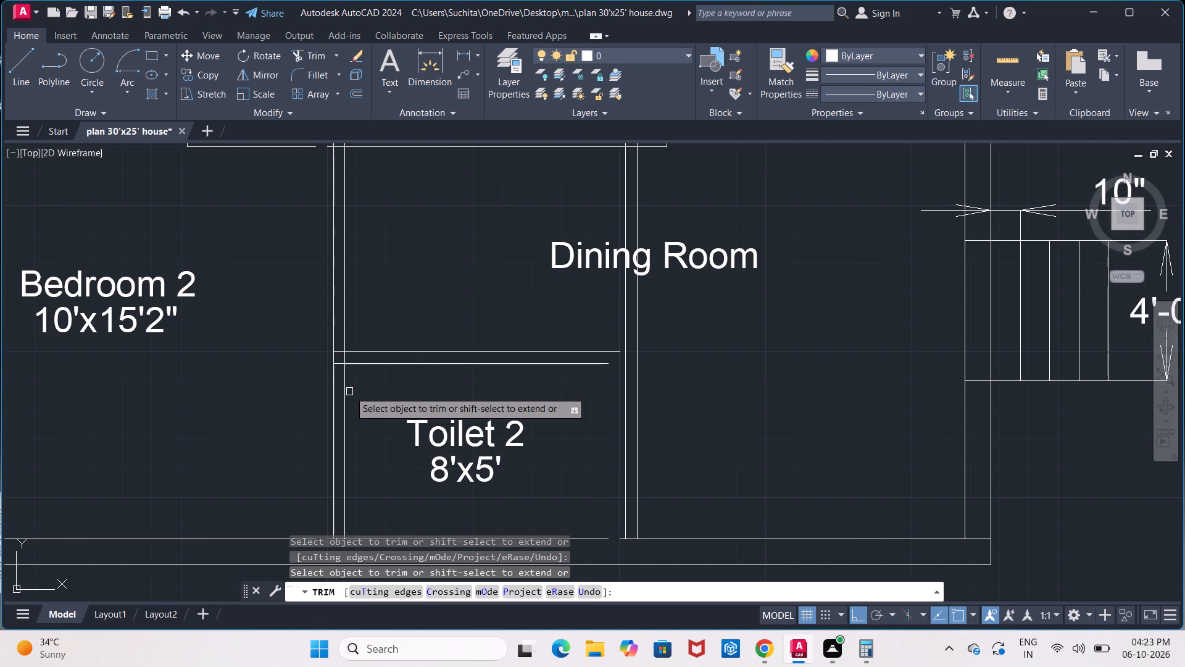
pyautogui.moveTo(367, 390); pyautogui.dragTo(323, 436, button='middle')
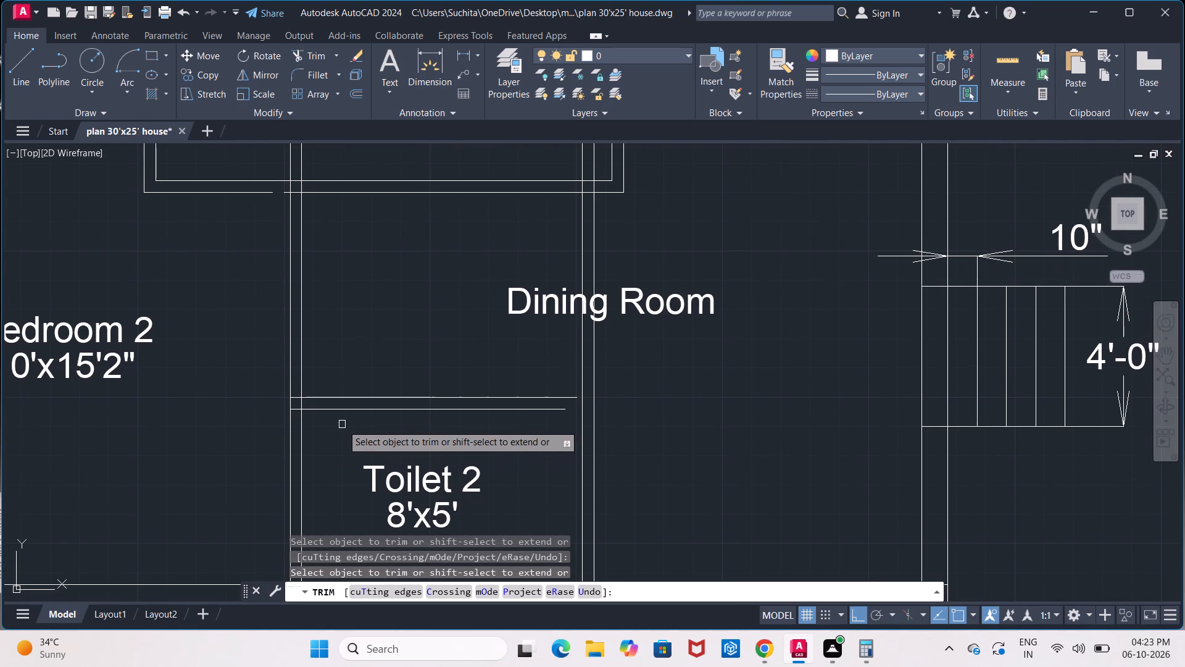
pyautogui.scroll(1, 316, 308)
pyautogui.moveTo(316, 308); pyautogui.dragTo(313, 322, button='middle')
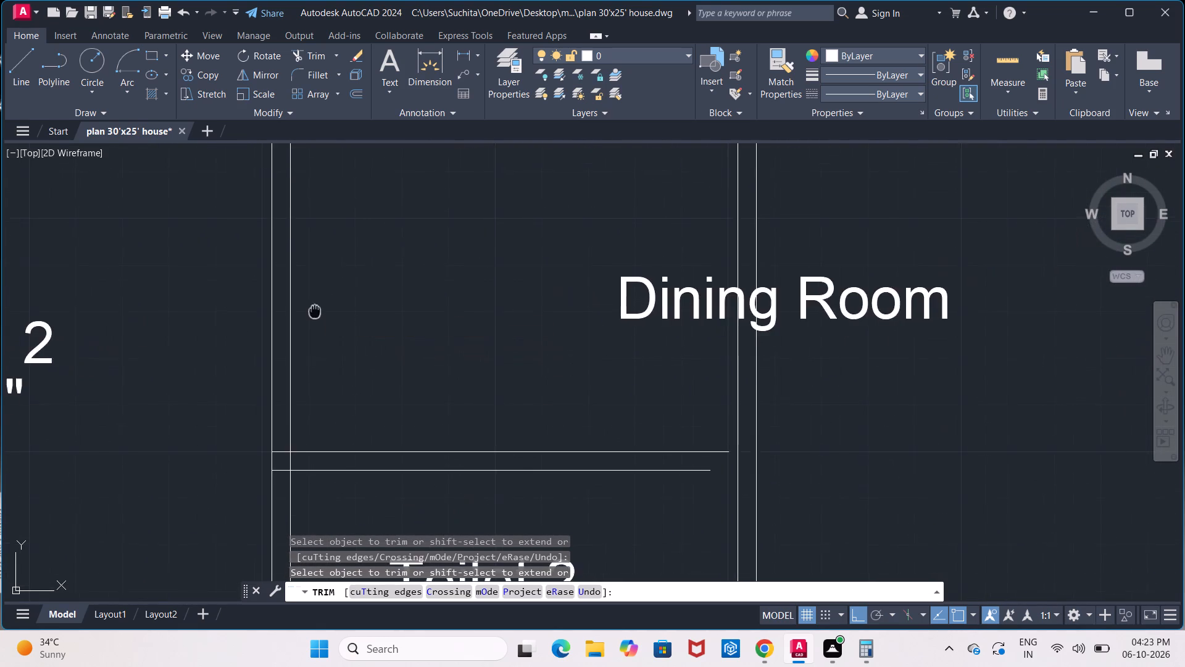
pyautogui.moveTo(313, 322); pyautogui.dragTo(318, 416, button='middle')
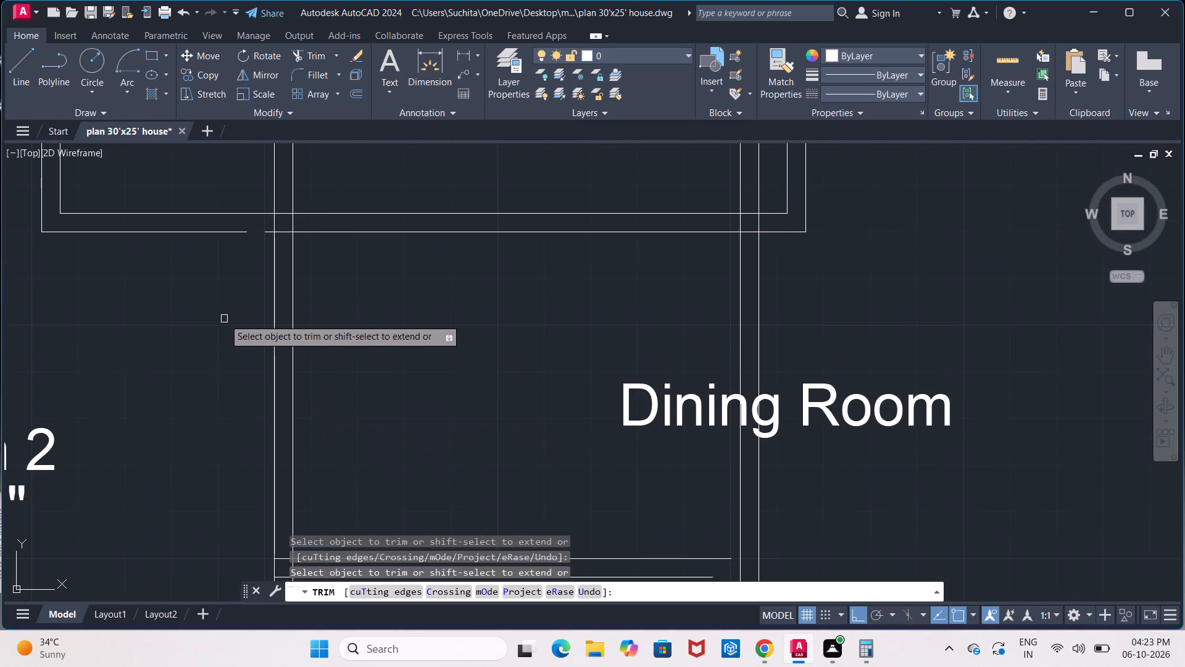
pyautogui.press('Escape')
# Stretch the Bedroom 2 part of Bedroom 1's lower wall line to meet the dining room part, closing the gap.
pyautogui.click(216, 233)
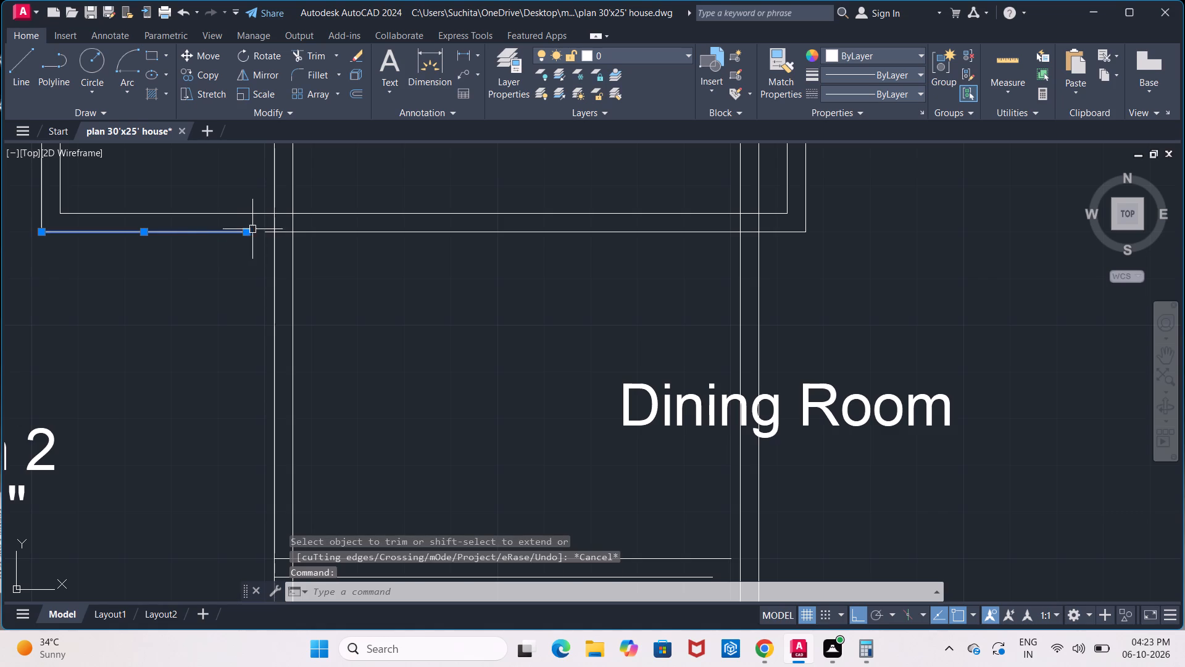
pyautogui.click(244, 233)
pyautogui.click(264, 230)
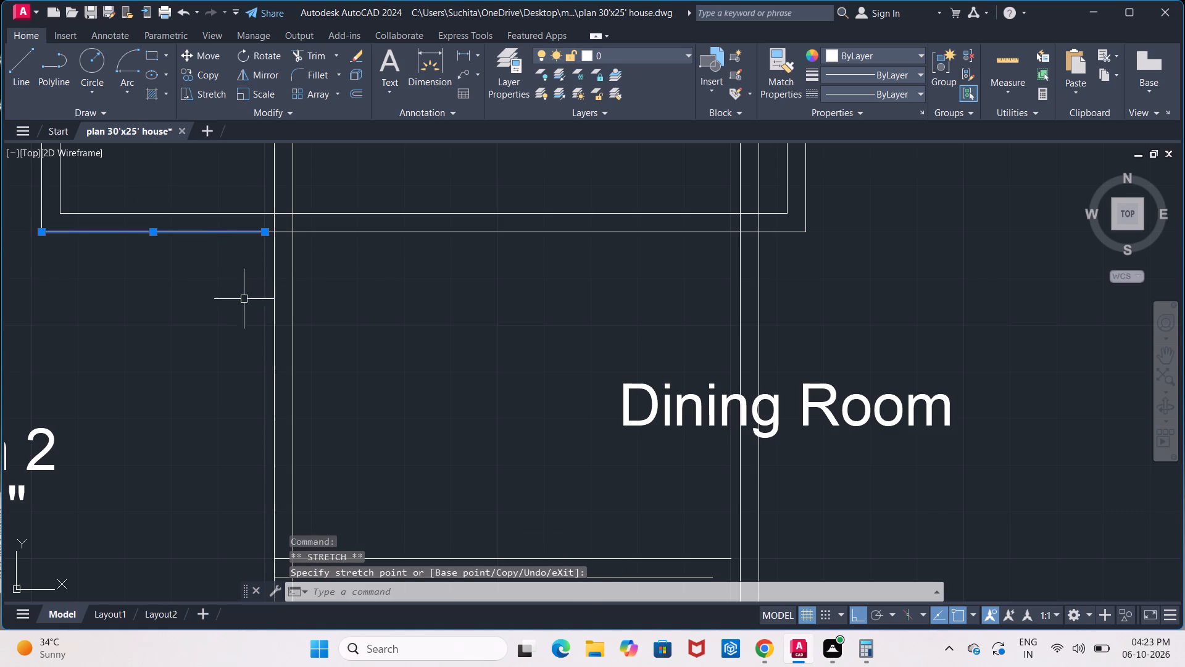
# Stretch both ends of the outer wall's inner line below Toilet 2 to meet the adjoining Bedroom 2 and dining room lines.
pyautogui.scroll(-2, 217, 335)
pyautogui.scroll(-1, 293, 367)
pyautogui.moveTo(293, 367); pyautogui.dragTo(317, 346, button='middle')
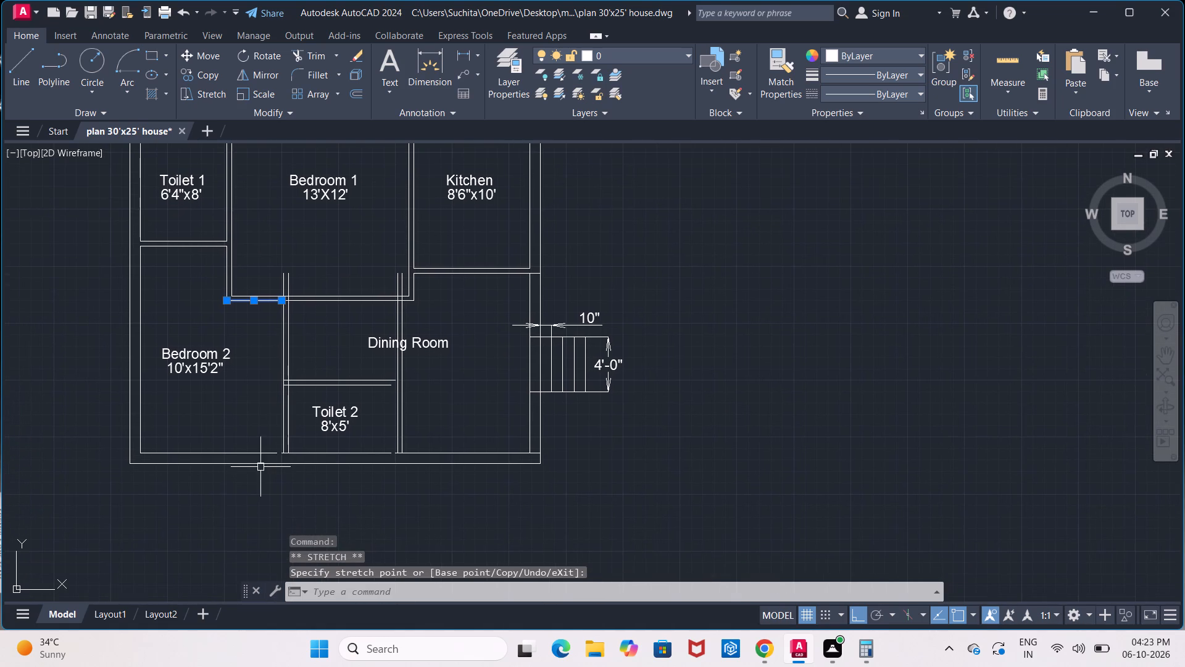
pyautogui.scroll(2, 275, 456)
pyautogui.click(468, 450)
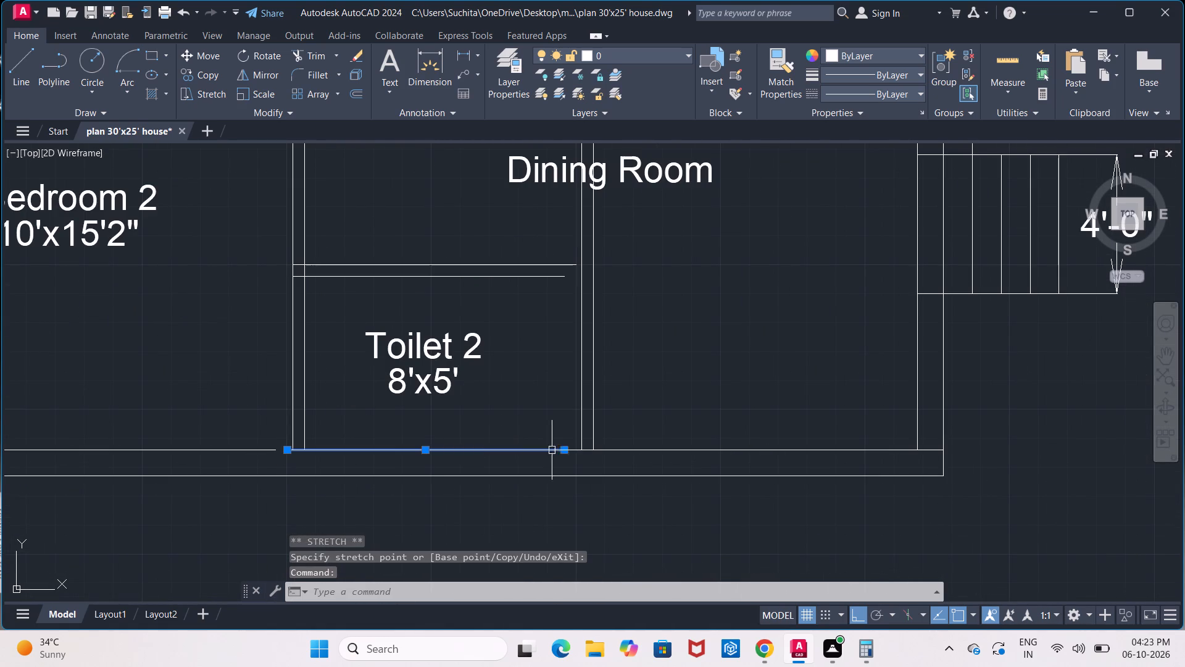
pyautogui.click(563, 448)
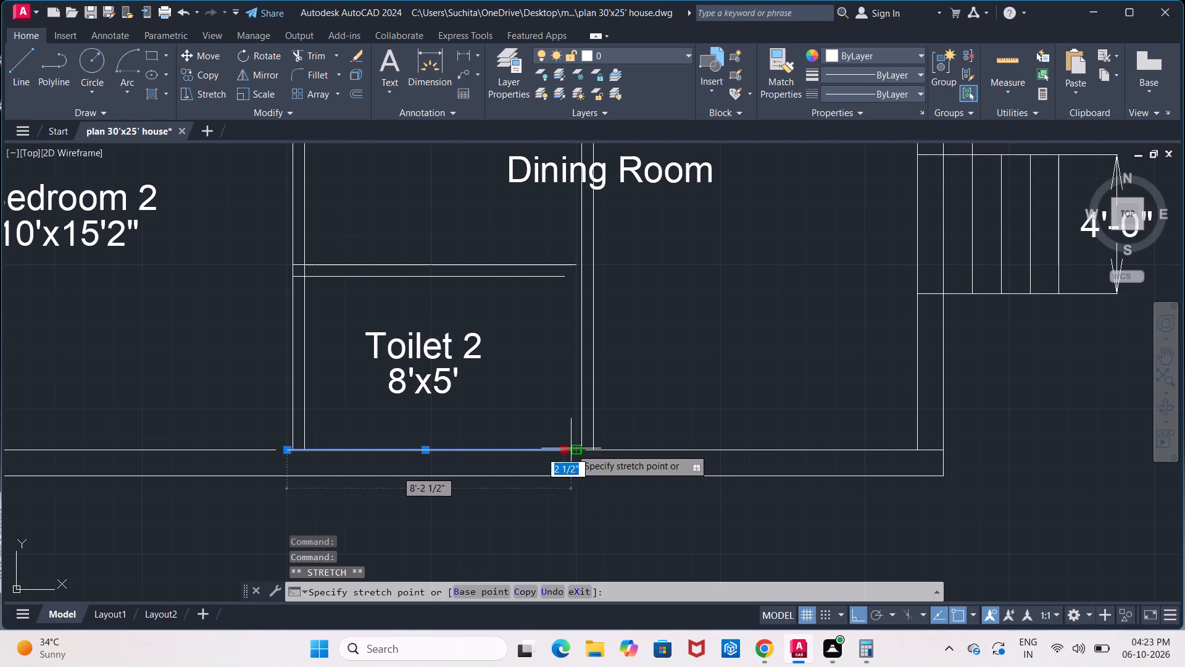
pyautogui.click(571, 449)
pyautogui.click(285, 451)
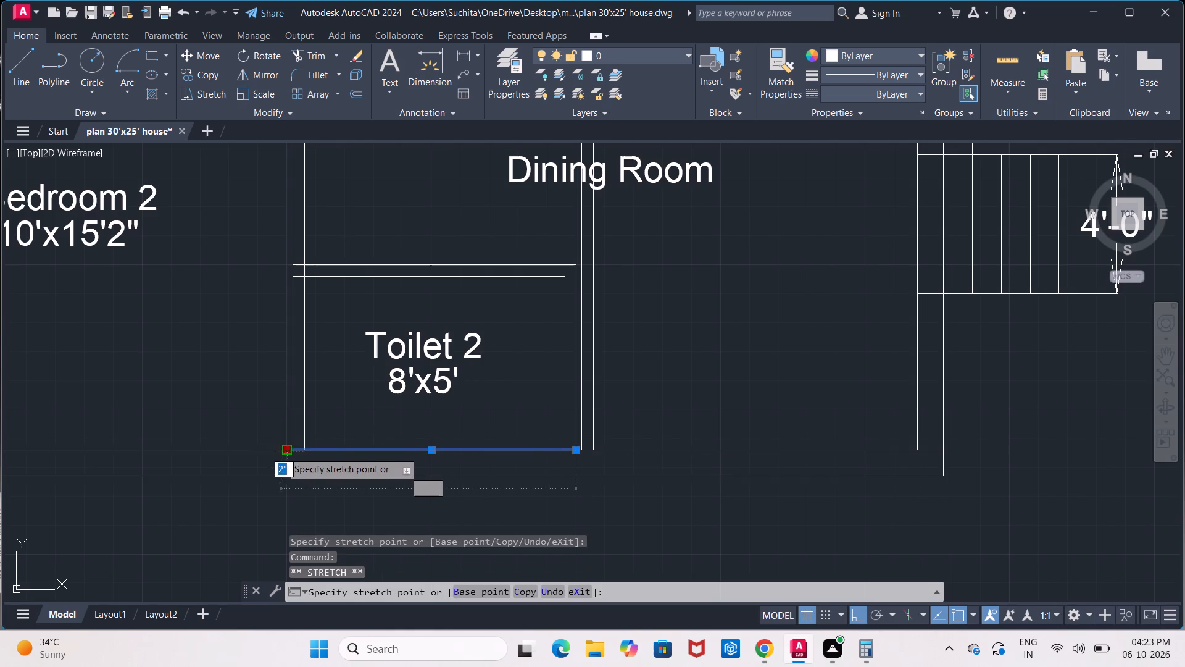
pyautogui.click(276, 450)
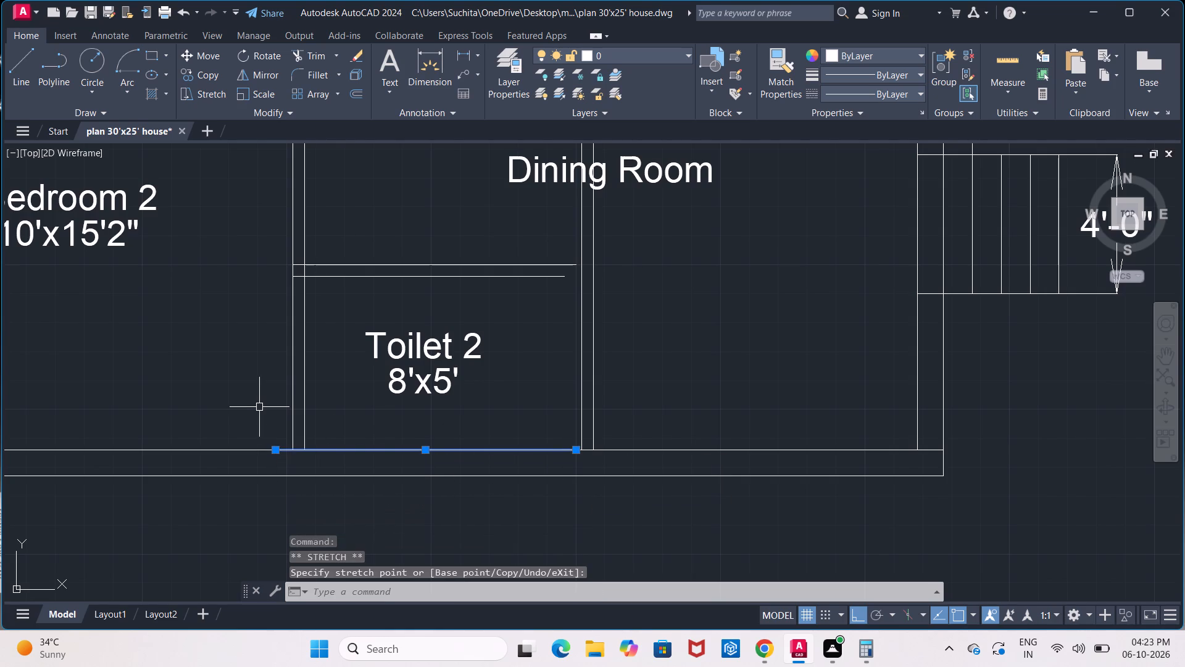
pyautogui.press('Escape')
# Trim the two vertical lines of the wall between Bedroom 2 and the dining room where they project up into Bedroom 1.
pyautogui.scroll(-2, 265, 405)
pyautogui.scroll(1, 244, 392)
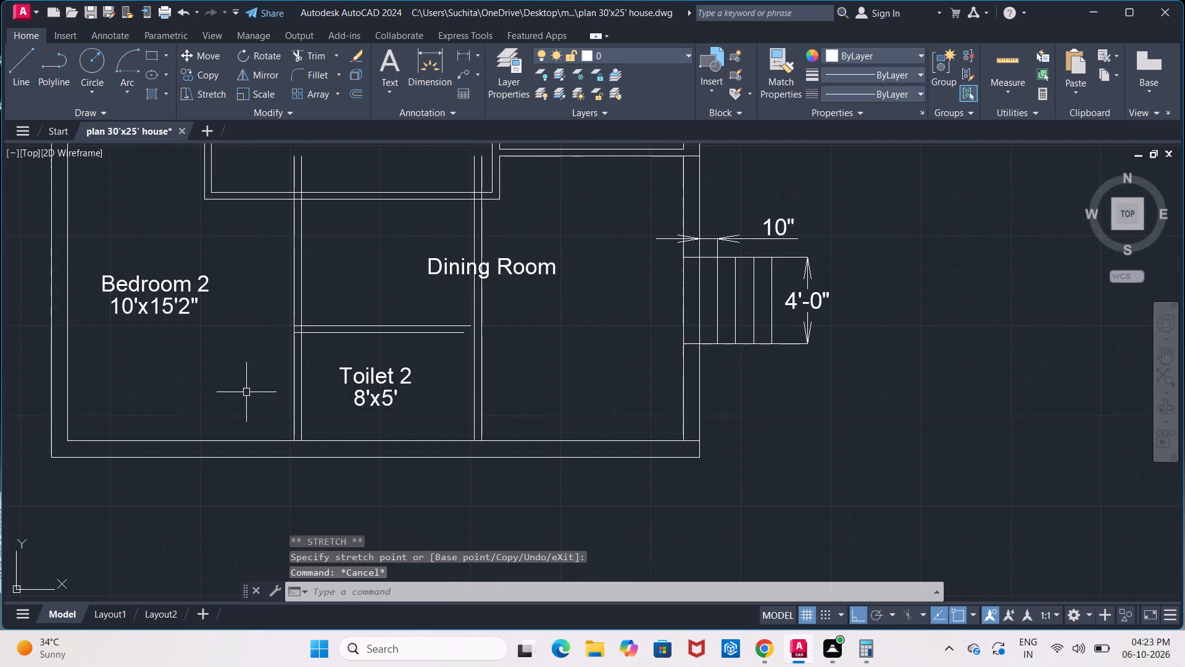
pyautogui.moveTo(247, 392); pyautogui.dragTo(248, 452, button='middle')
pyautogui.write('tr')
pyautogui.press('Return')
pyautogui.press('Return')
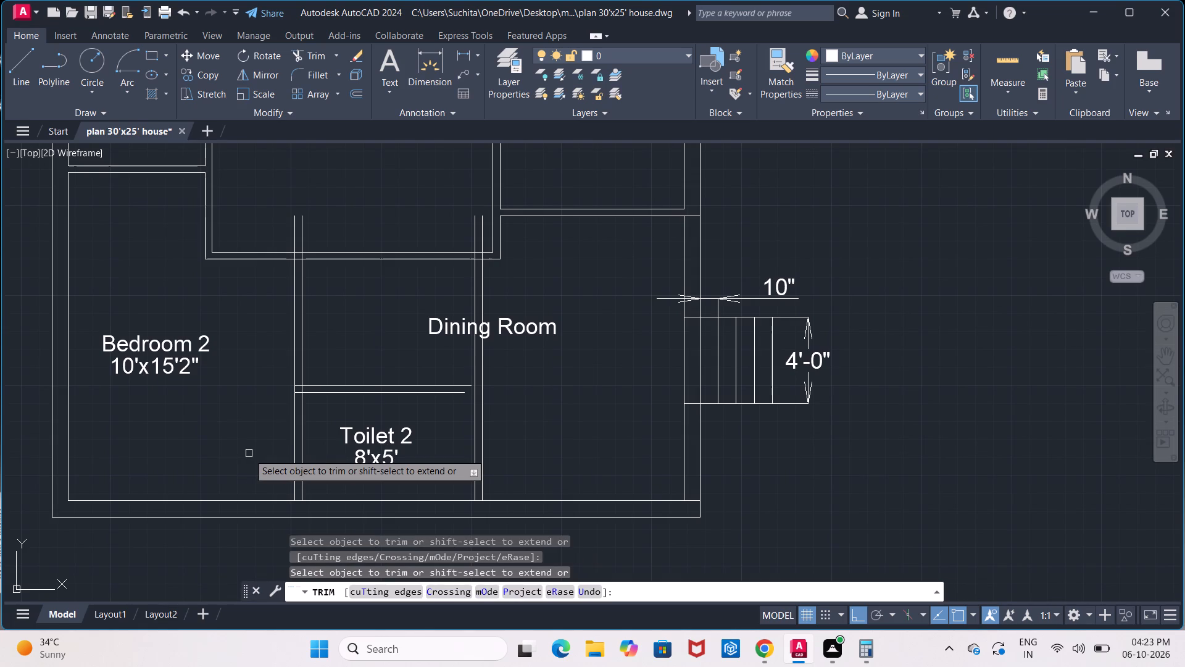
pyautogui.click(300, 230)
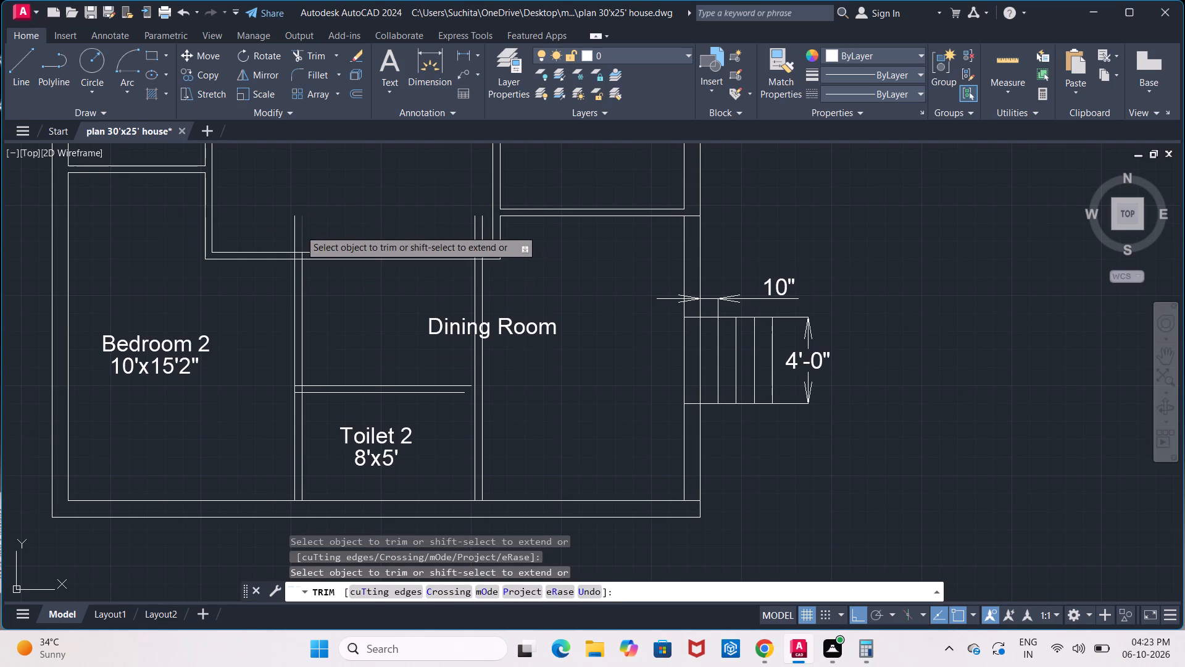
pyautogui.click(294, 234)
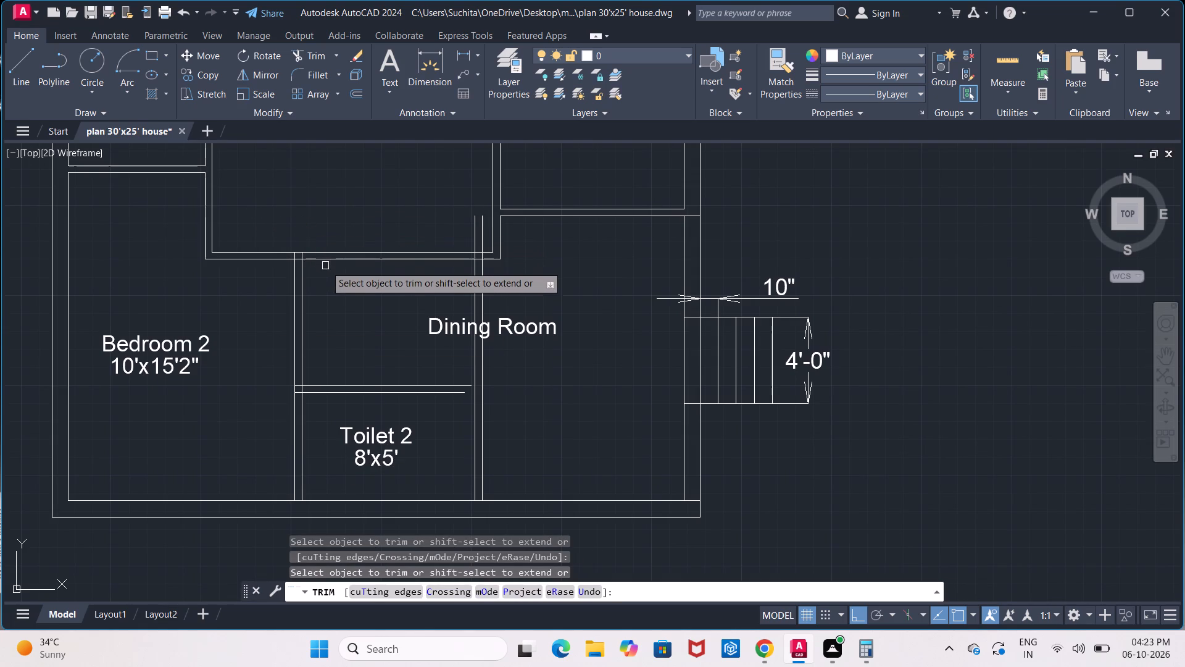
# Trim the overlapping line pieces where the Bedroom 2–dining room wall meets Bedroom 1's lower wall, leaving an open junction.
pyautogui.scroll(4, 290, 258)
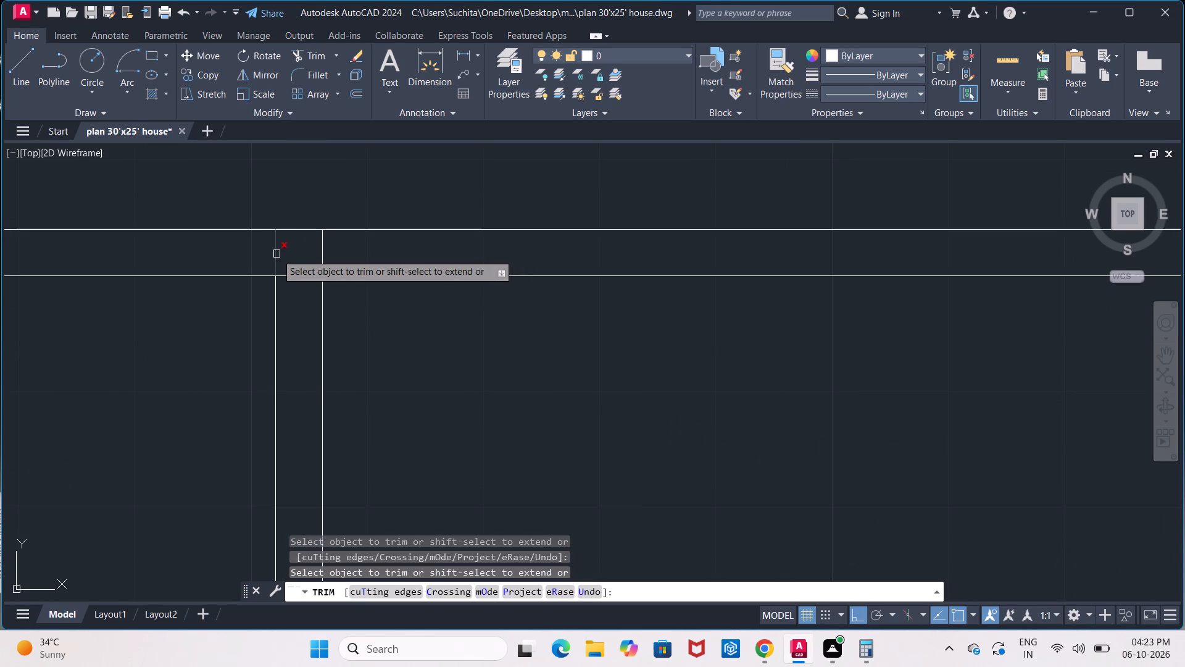
pyautogui.click(276, 254)
pyautogui.click(294, 274)
pyautogui.click(320, 254)
pyautogui.scroll(-4, 318, 258)
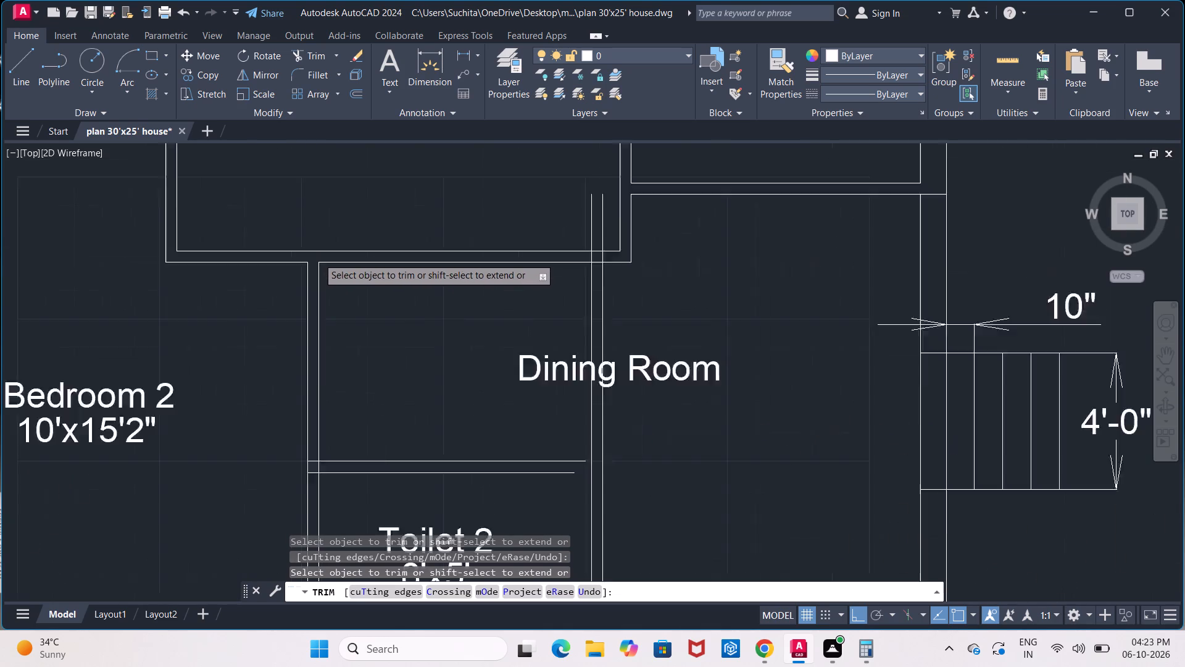
pyautogui.scroll(-2, 331, 316)
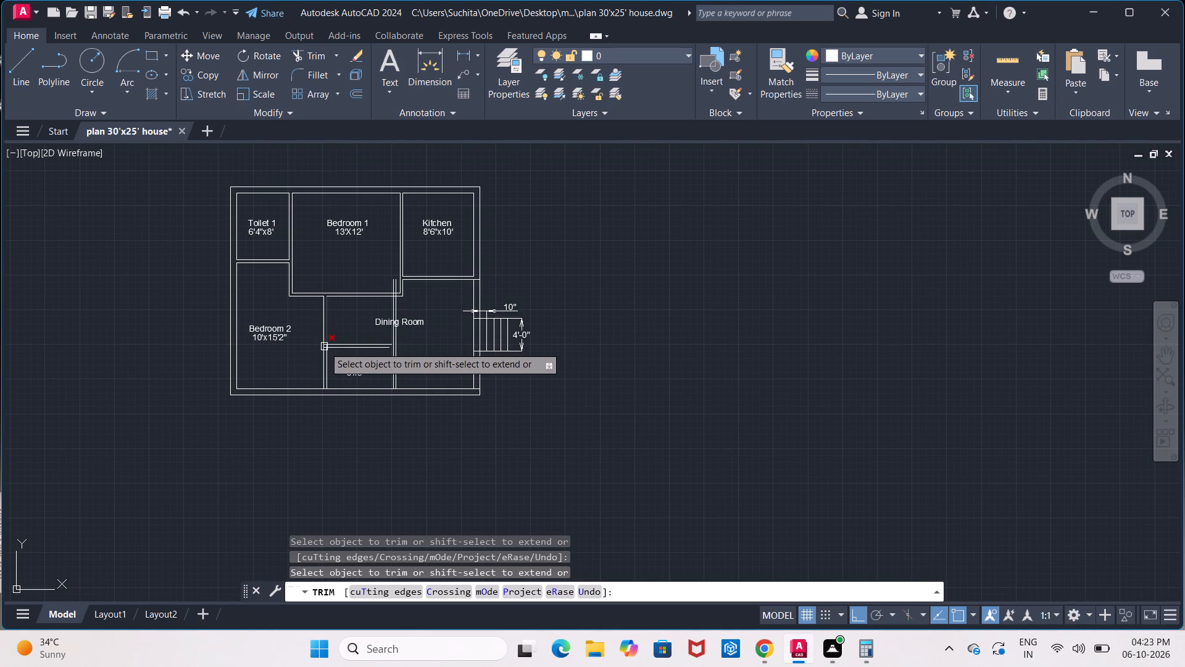
# Trim the overlapping line pieces where Toilet 2's upper wall meets the Bedroom 2 wall, leaving an open junction.
pyautogui.scroll(5, 327, 342)
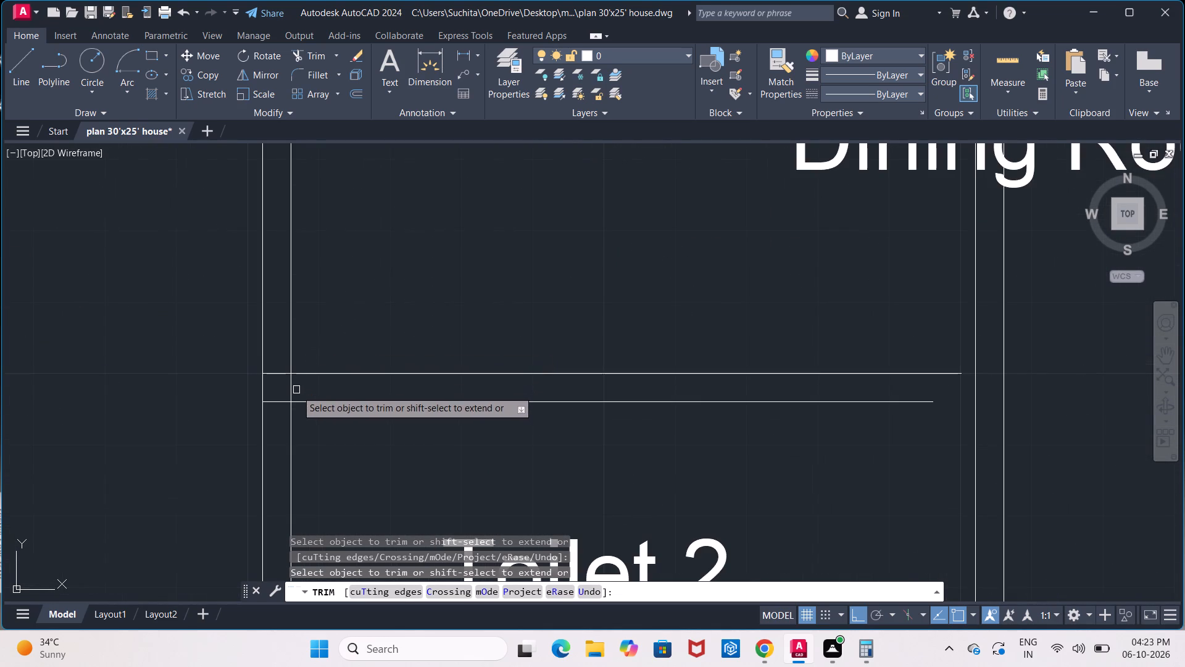
pyautogui.click(293, 392)
pyautogui.click(279, 373)
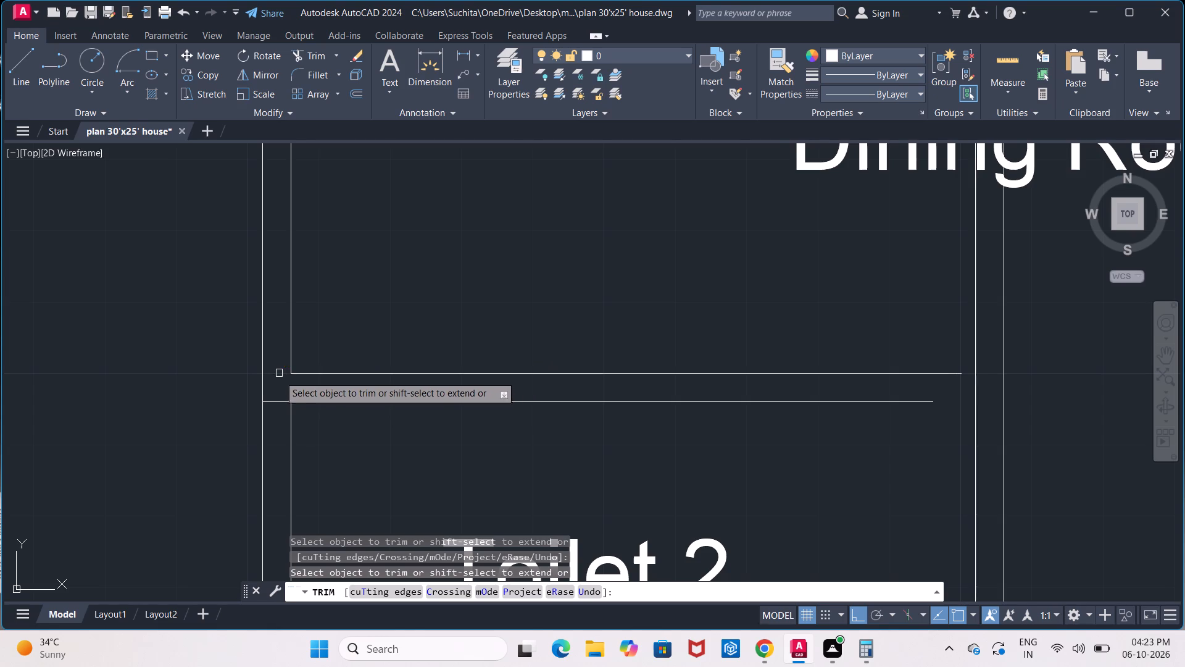
pyautogui.click(285, 404)
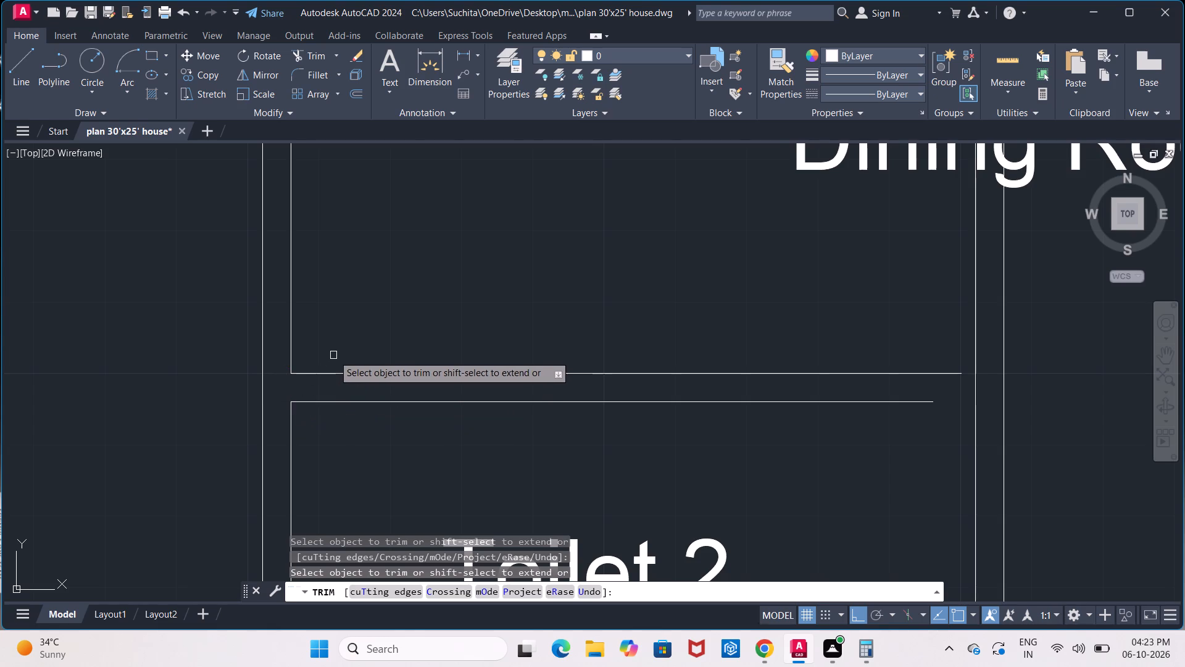
pyautogui.scroll(-2, 334, 354)
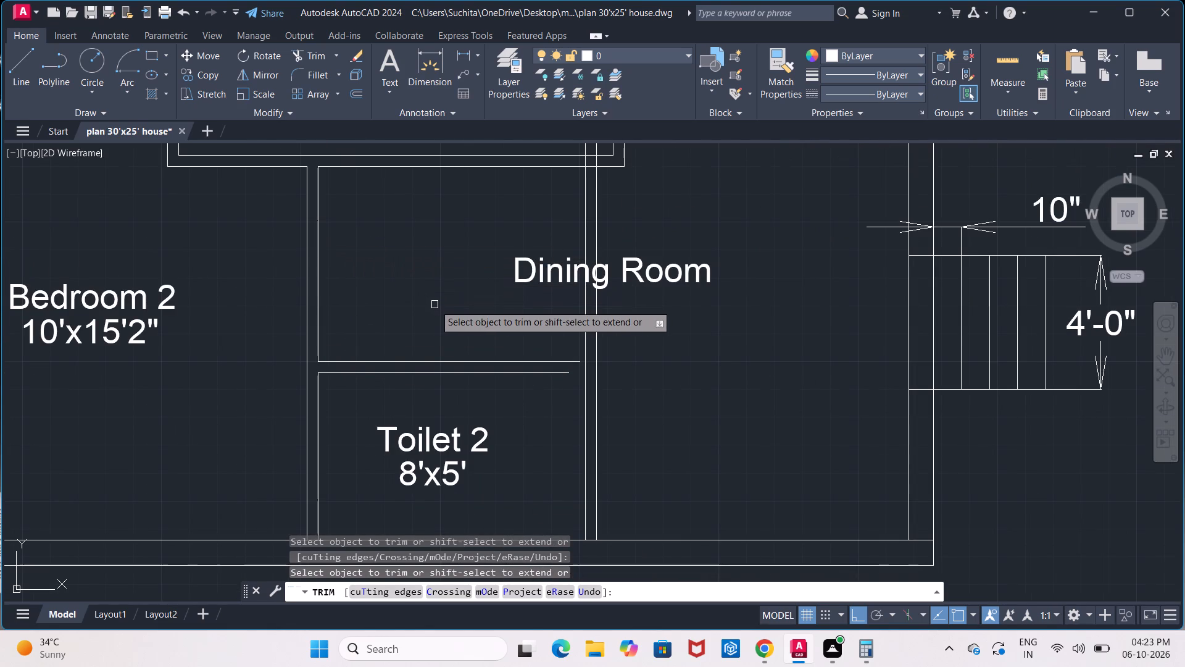
pyautogui.moveTo(434, 304); pyautogui.dragTo(355, 309, button='middle')
pyautogui.scroll(-2, 381, 309)
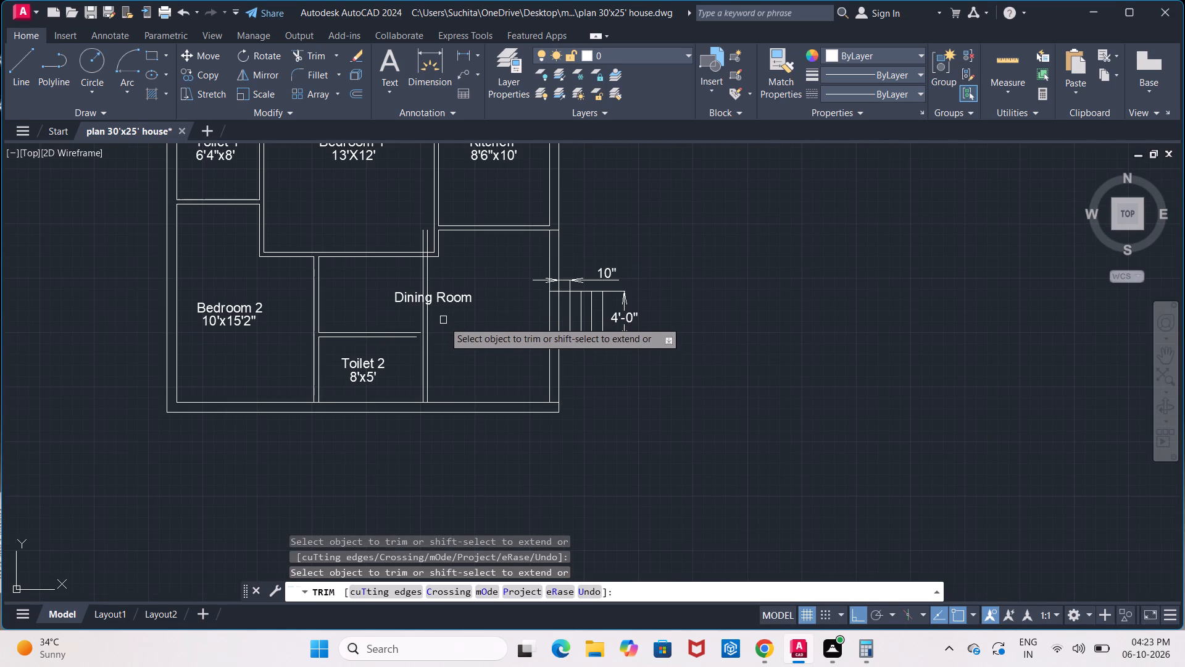
pyautogui.scroll(2, 447, 326)
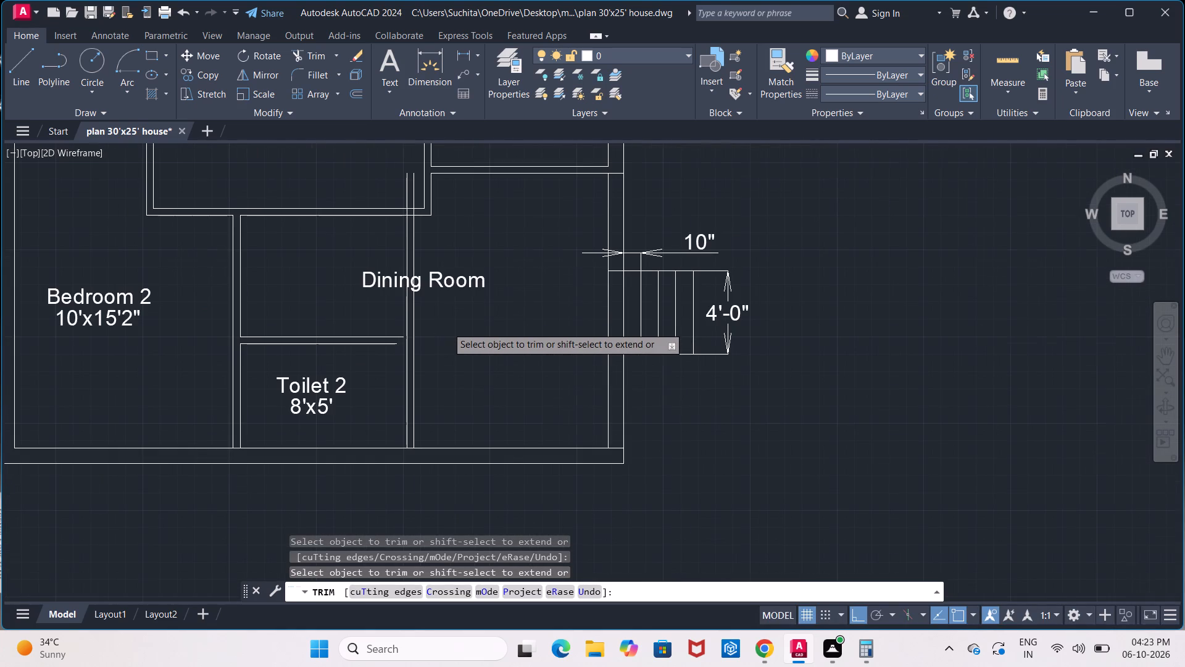
pyautogui.press('Escape')
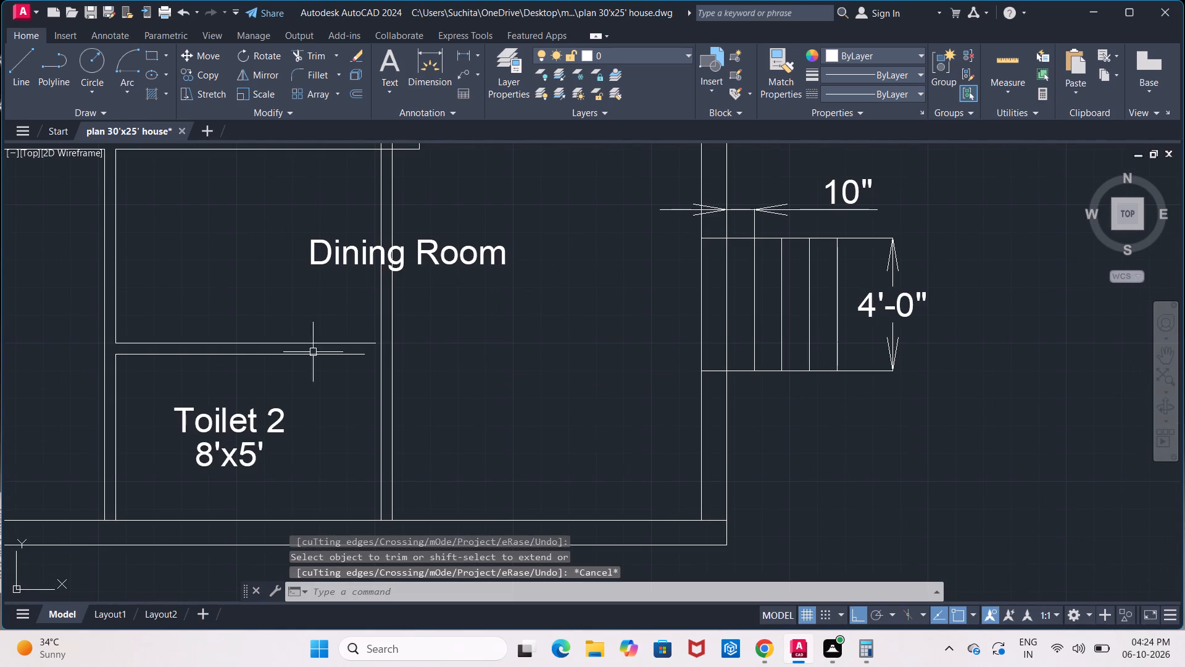
# Stretch both lines of Toilet 2's upper wall across the double vertical wall line into the dining room.
pyautogui.click(305, 343)
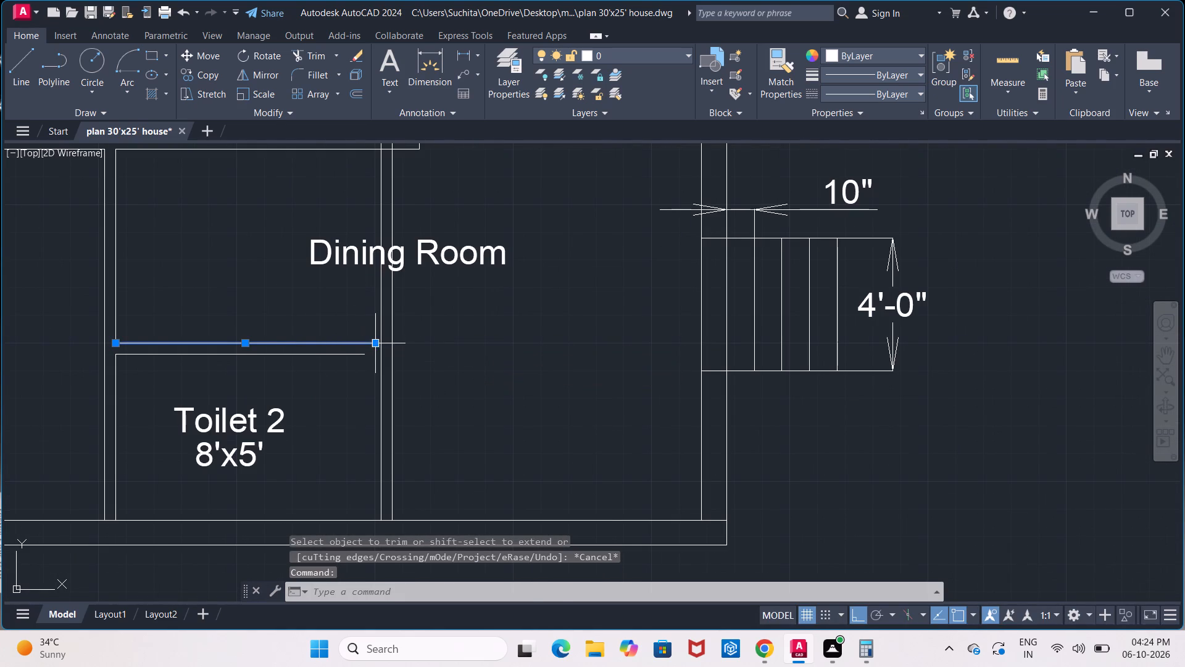
pyautogui.click(373, 343)
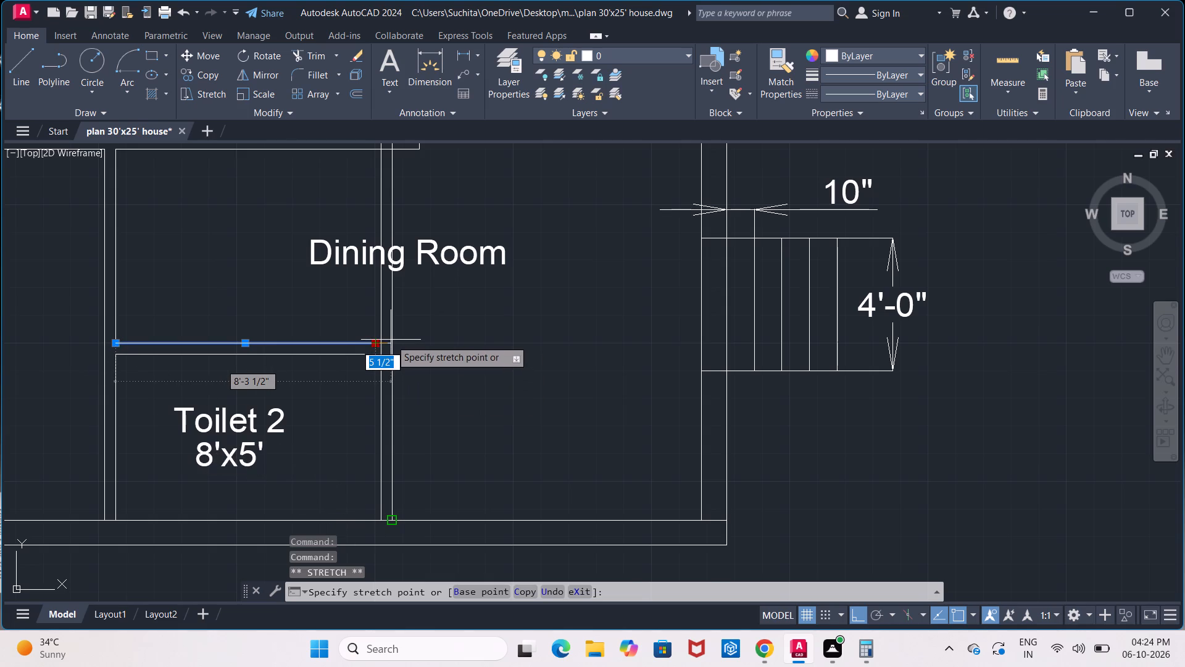
pyautogui.click(407, 329)
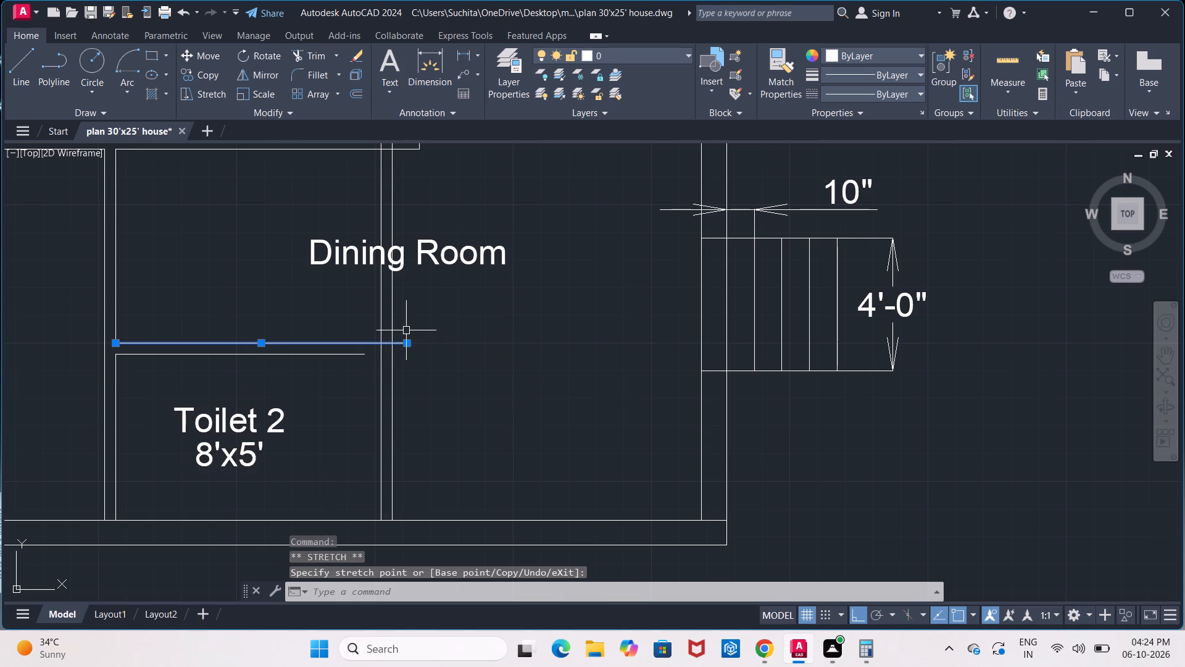
pyautogui.click(351, 358)
pyautogui.click(364, 351)
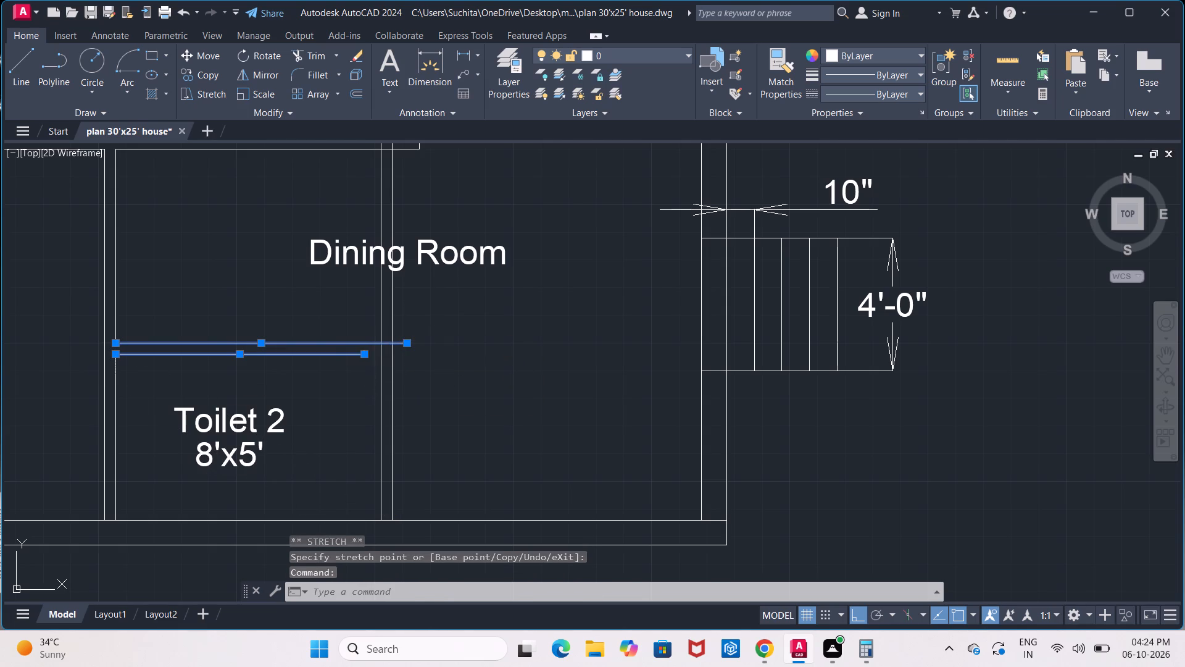
pyautogui.click(499, 351)
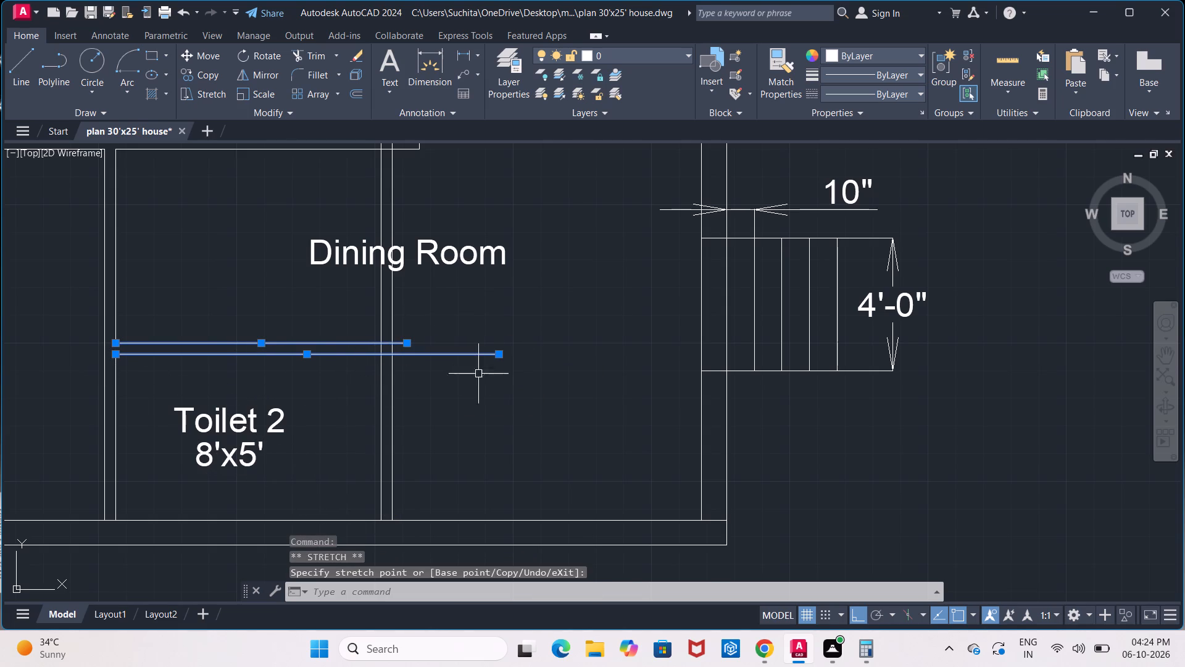
pyautogui.press('Escape')
# Trim both lines of Toilet 2's upper wall where they project past the outer line of the vertical wall into the dining room.
pyautogui.write('tr')
pyautogui.press('Return')
pyautogui.press('Return')
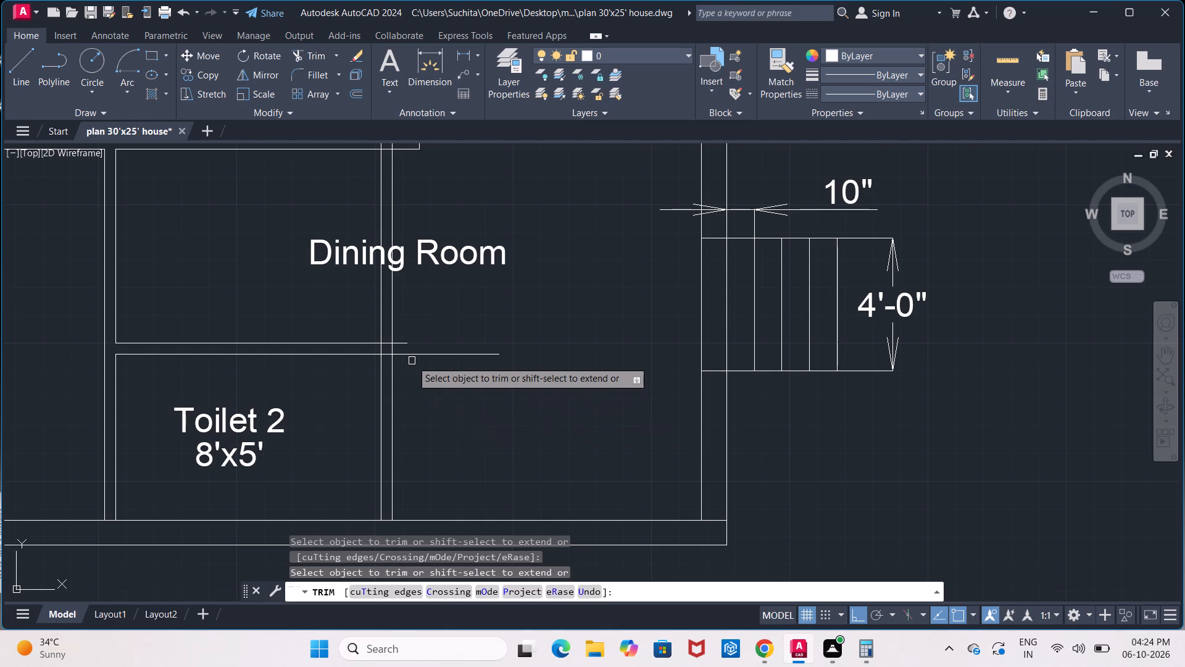
pyautogui.scroll(1, 412, 361)
pyautogui.click(409, 351)
pyautogui.click(393, 336)
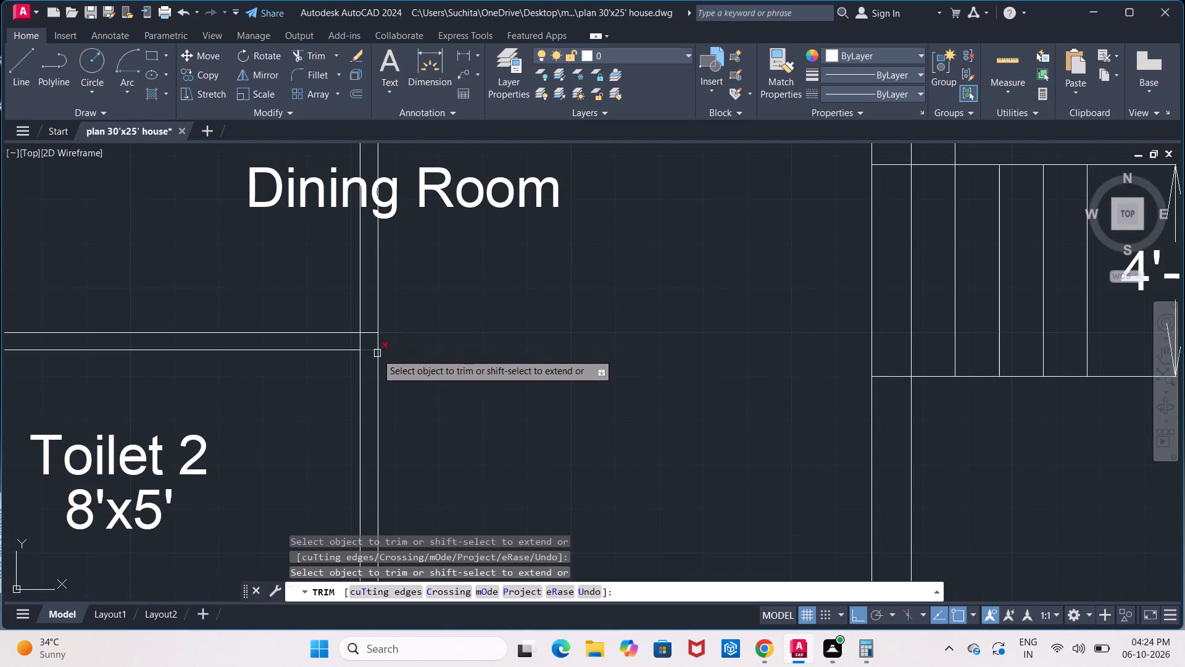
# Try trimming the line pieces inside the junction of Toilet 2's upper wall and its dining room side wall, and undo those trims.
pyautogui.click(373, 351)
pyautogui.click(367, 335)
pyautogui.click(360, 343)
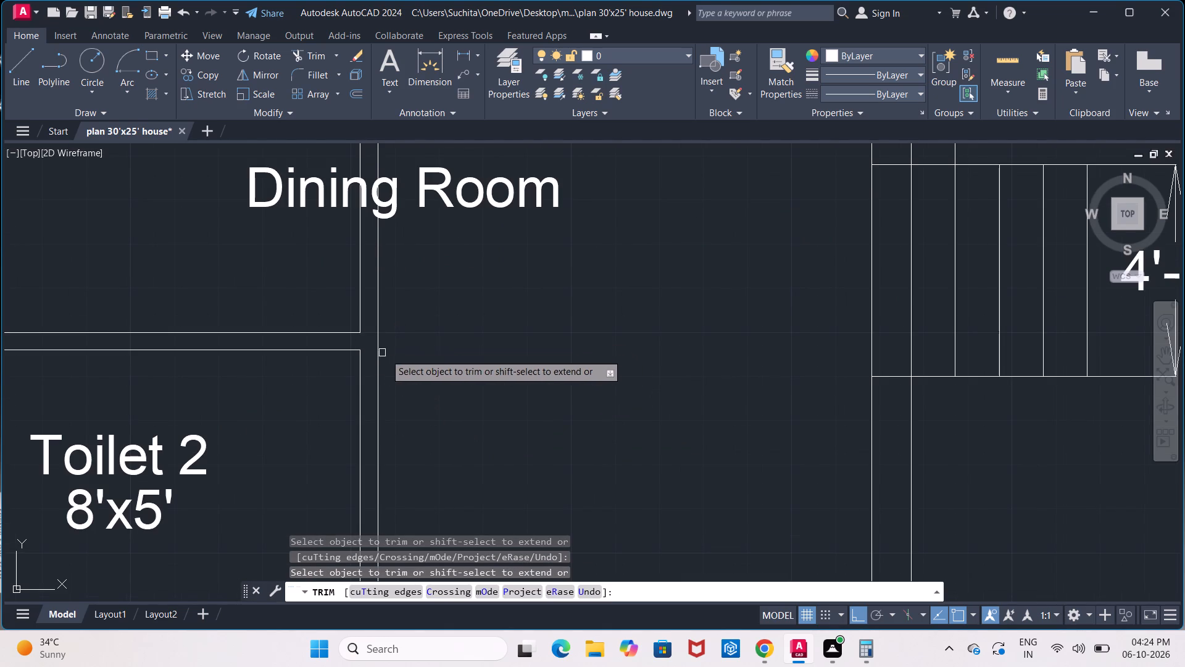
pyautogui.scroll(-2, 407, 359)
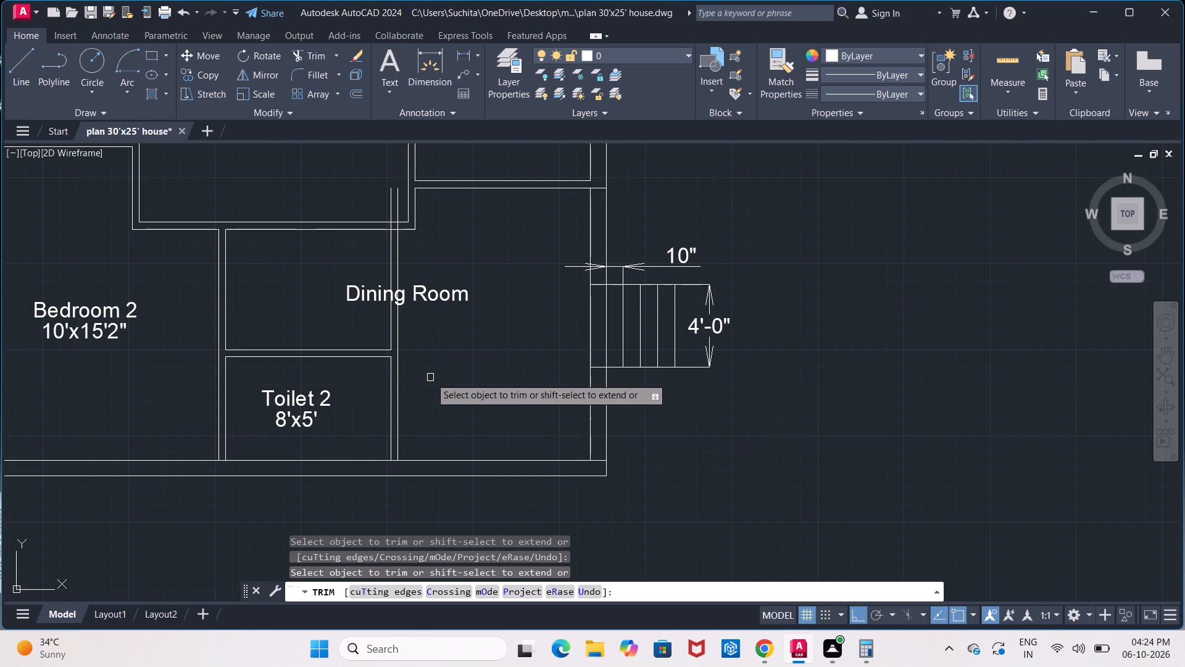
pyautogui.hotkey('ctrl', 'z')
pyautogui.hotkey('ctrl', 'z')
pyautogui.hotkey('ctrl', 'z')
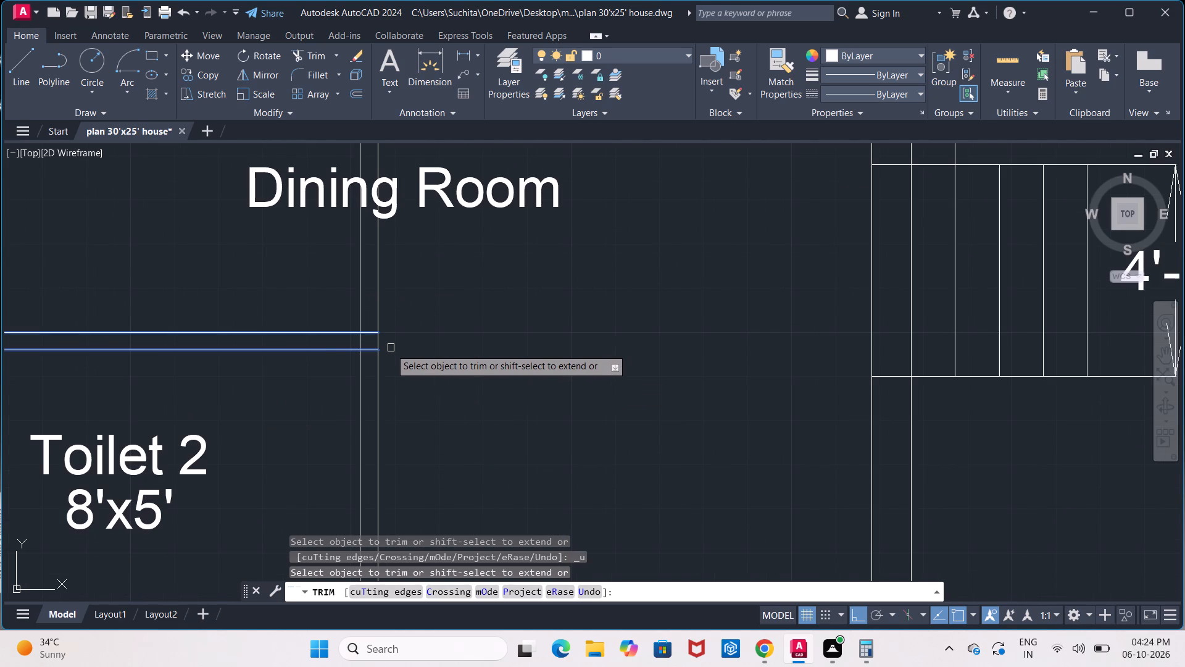
# Trim the inner vertical line of Toilet 2's dining room side wall between the two lines of its upper wall.
pyautogui.scroll(1, 390, 348)
pyautogui.click(338, 337)
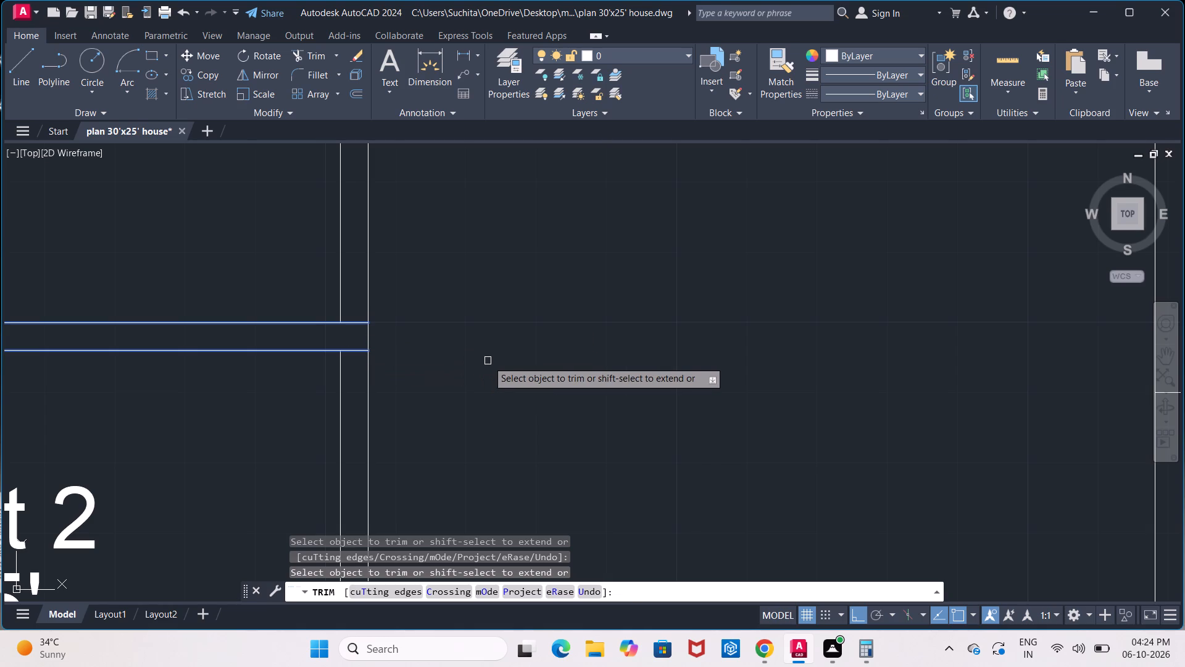
pyautogui.press('Escape')
pyautogui.press('Escape')
pyautogui.press('Escape')
pyautogui.press('Escape')
pyautogui.press('Escape')
pyautogui.press('Escape')
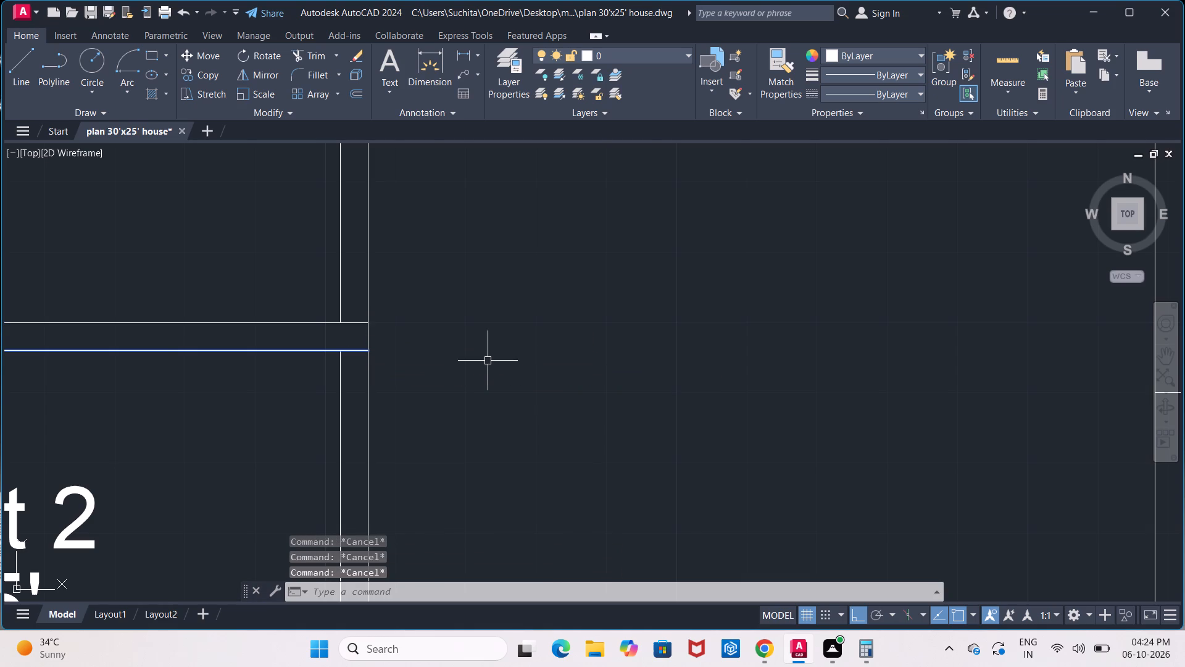
pyautogui.scroll(-3, 488, 361)
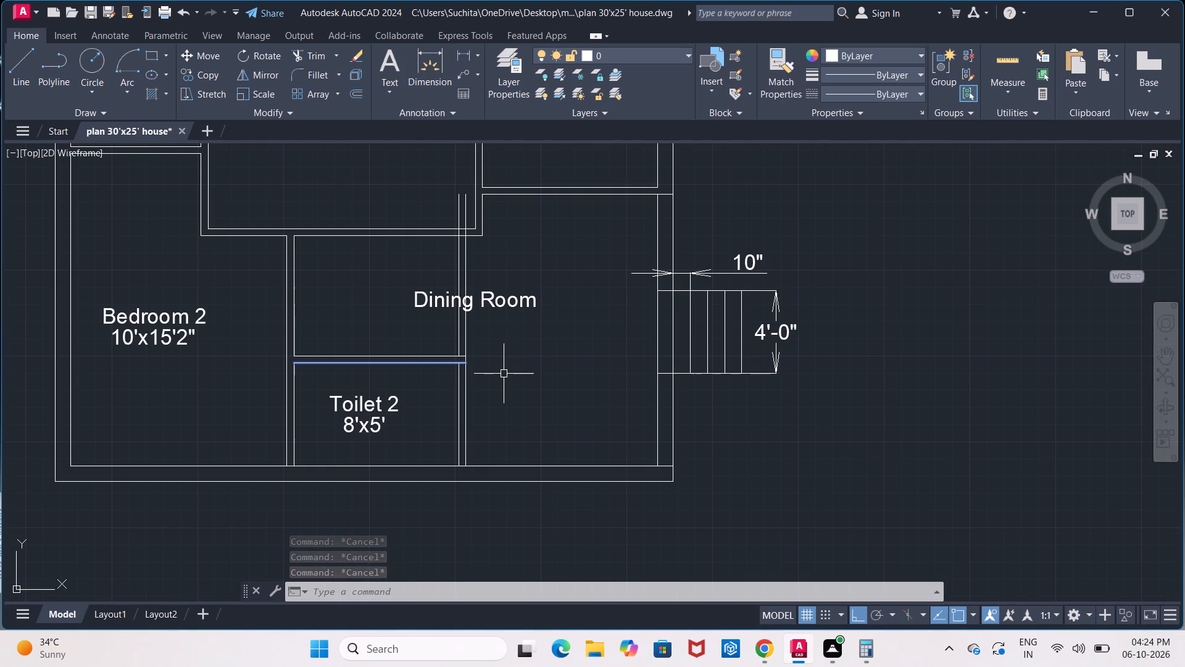
pyautogui.press('Escape')
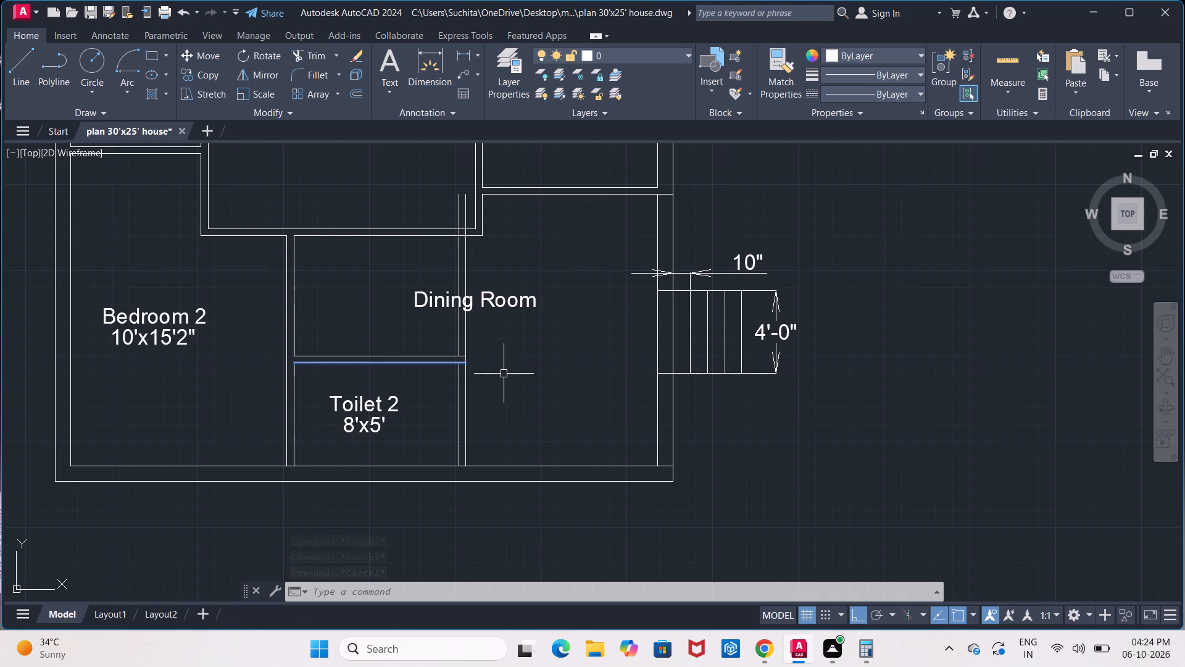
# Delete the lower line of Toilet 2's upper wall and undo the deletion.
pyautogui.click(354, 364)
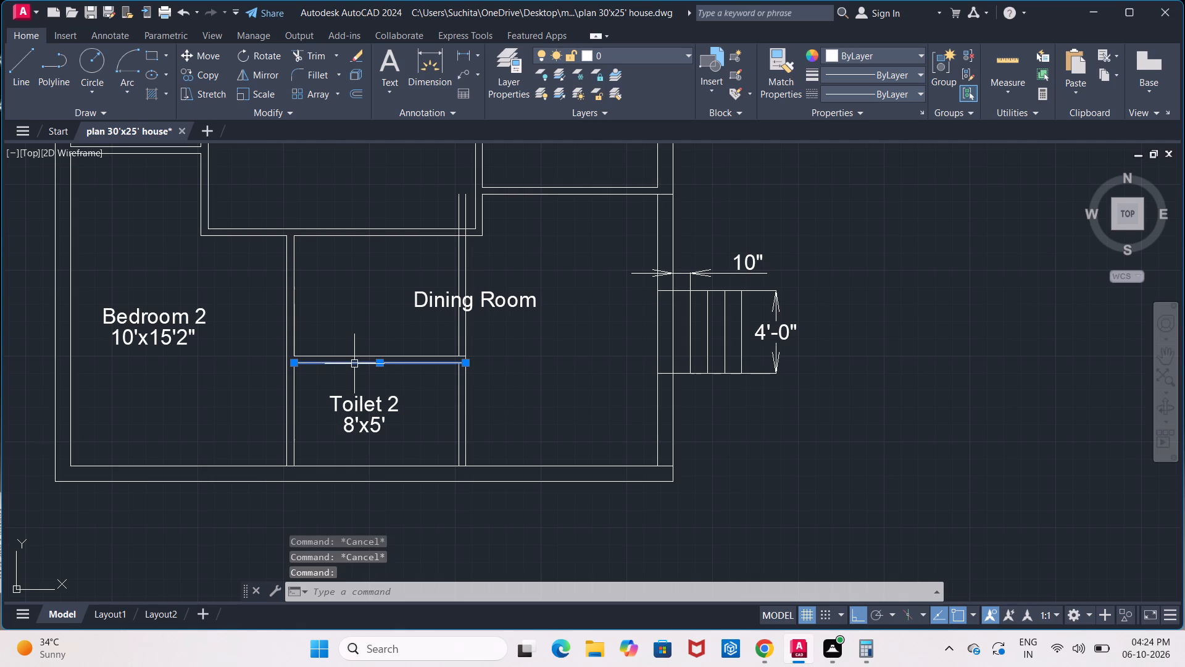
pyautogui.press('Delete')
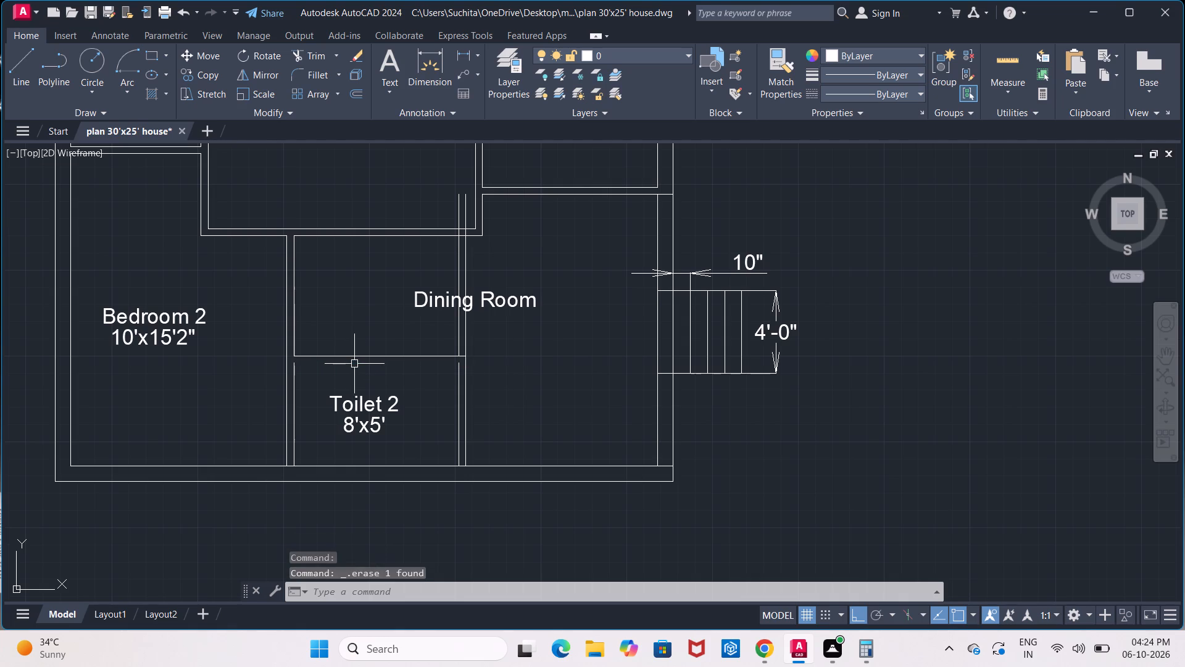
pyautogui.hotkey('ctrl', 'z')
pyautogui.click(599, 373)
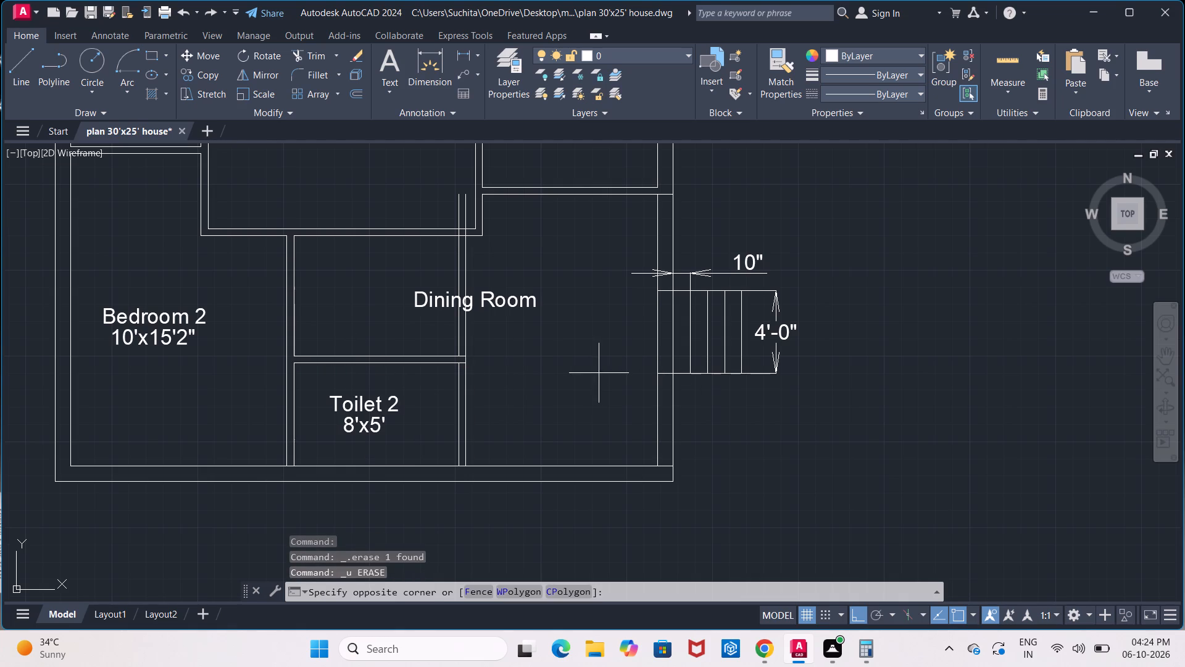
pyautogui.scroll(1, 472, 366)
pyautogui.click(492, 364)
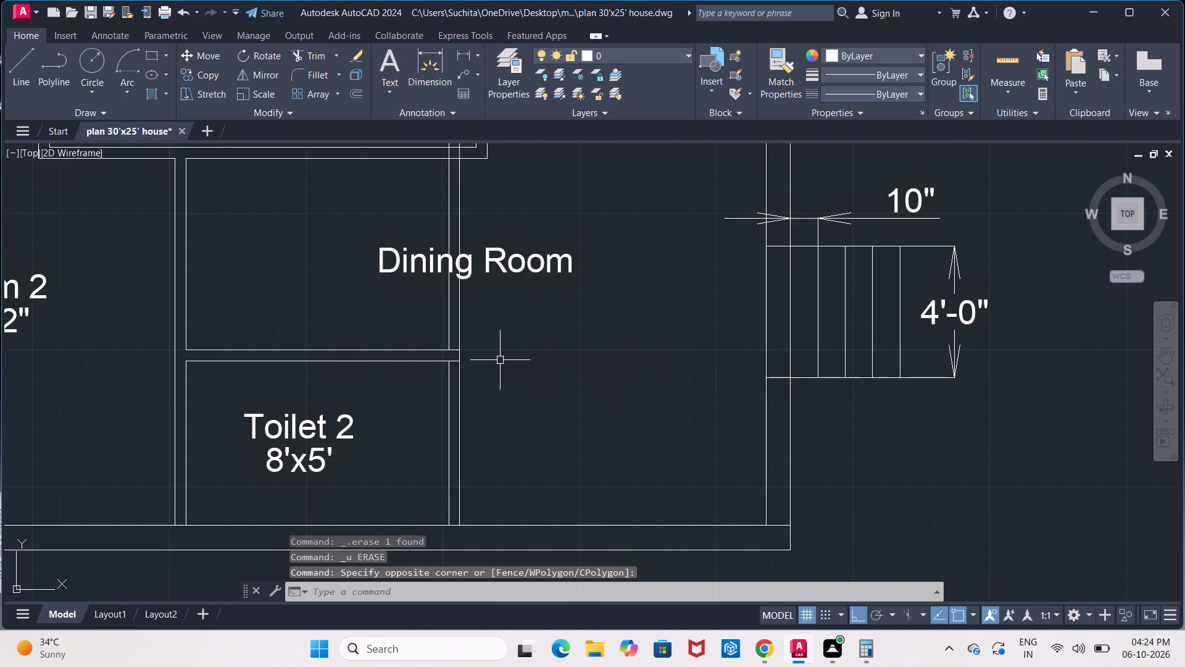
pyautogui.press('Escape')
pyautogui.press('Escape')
# Trim the lower line of Toilet 2's upper wall where it crosses between the two vertical lines of the dining room side wall.
pyautogui.scroll(2, 497, 360)
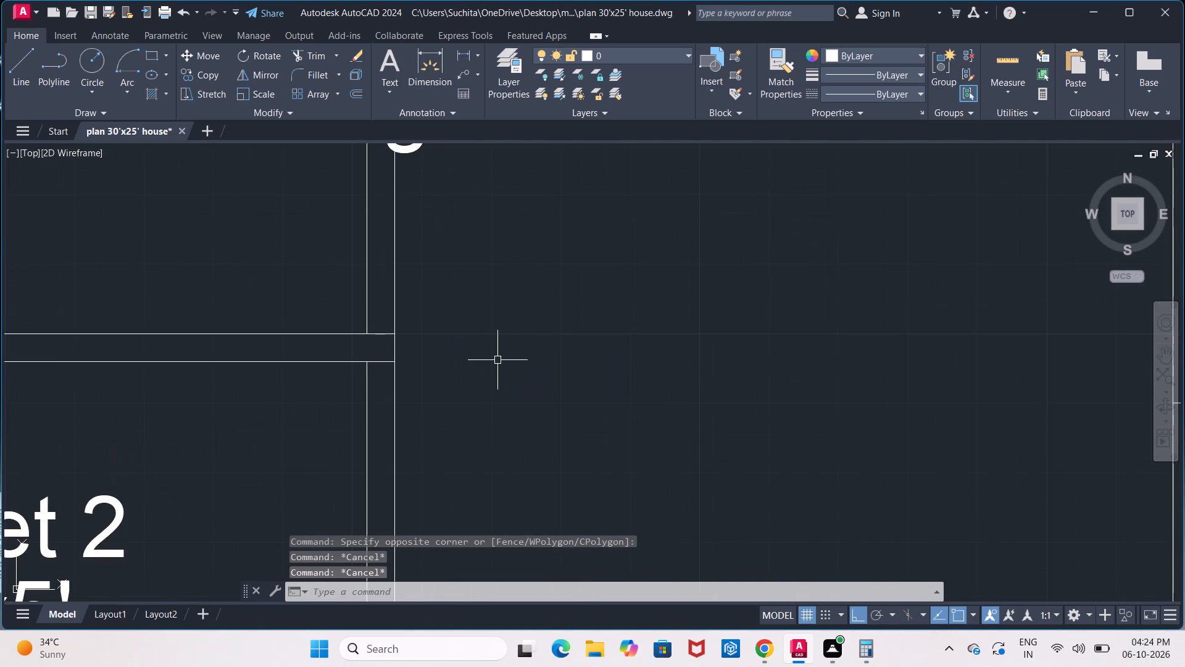
pyautogui.write('tr')
pyautogui.press('Return')
pyautogui.press('Return')
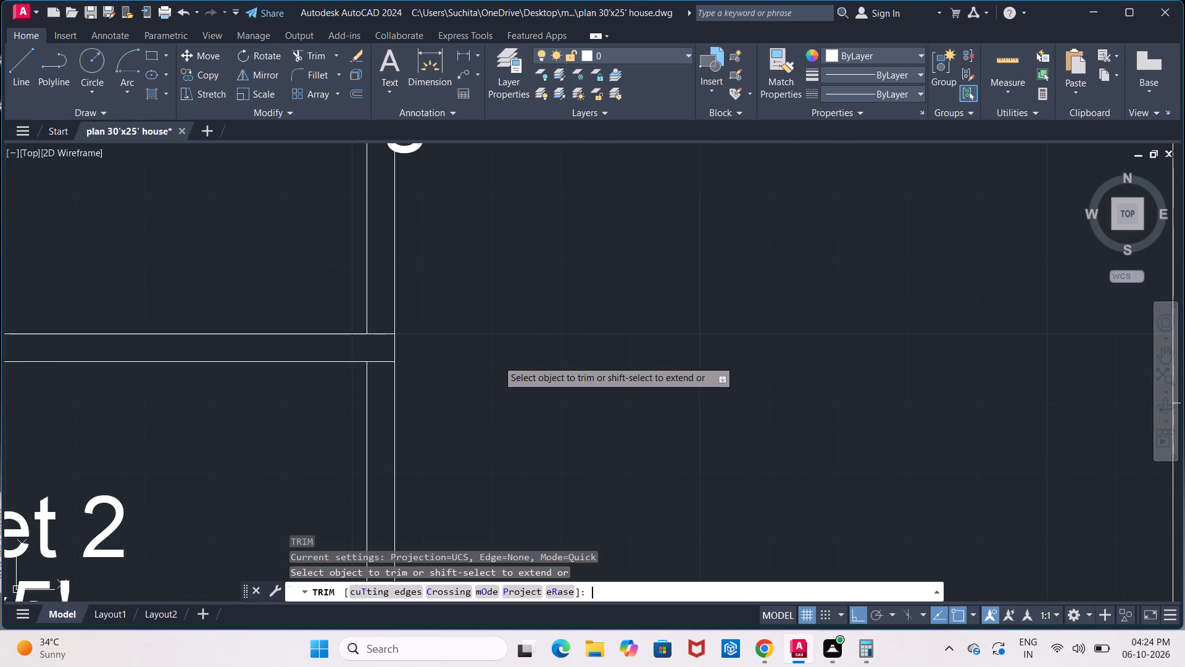
pyautogui.click(378, 361)
pyautogui.scroll(-3, 469, 359)
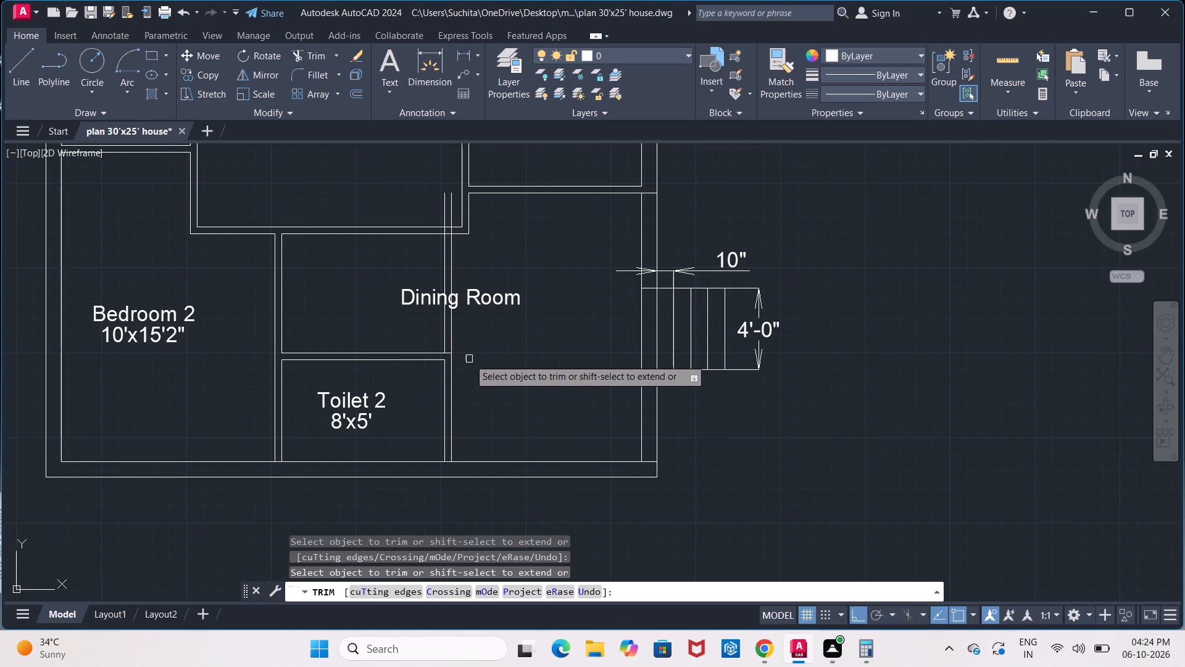
# Move the Dining Room label off the vertical wall lines into the space directly above Toilet 2.
pyautogui.scroll(1, 455, 334)
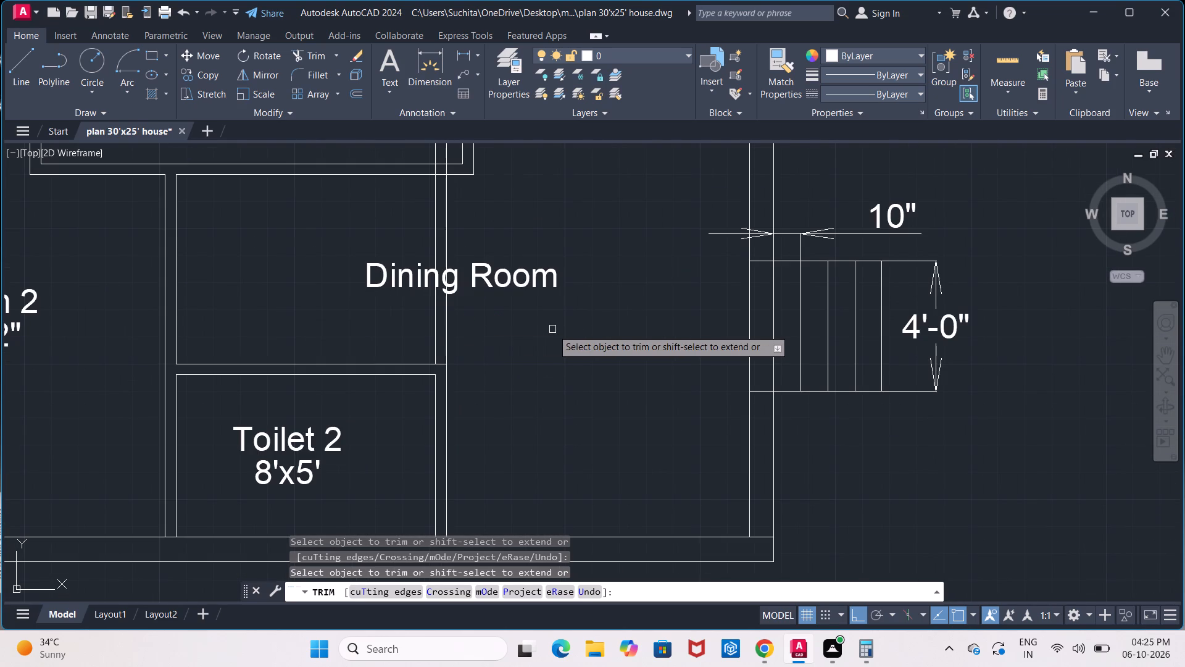
pyautogui.press('Escape')
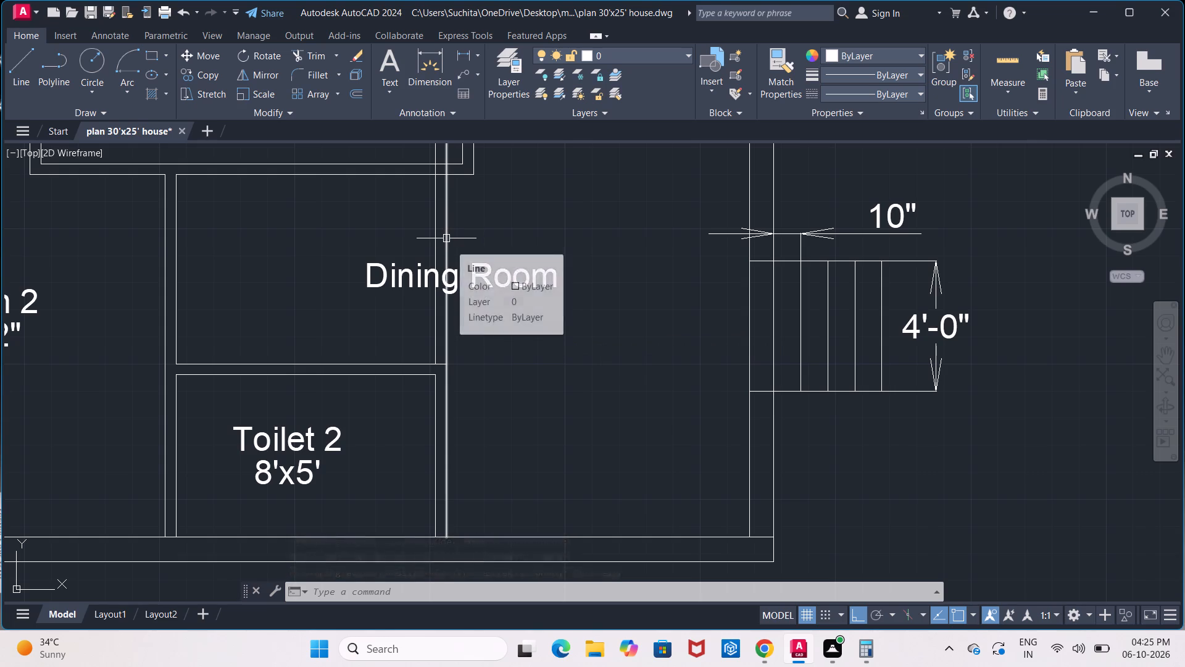
pyautogui.click(351, 232)
pyautogui.click(568, 321)
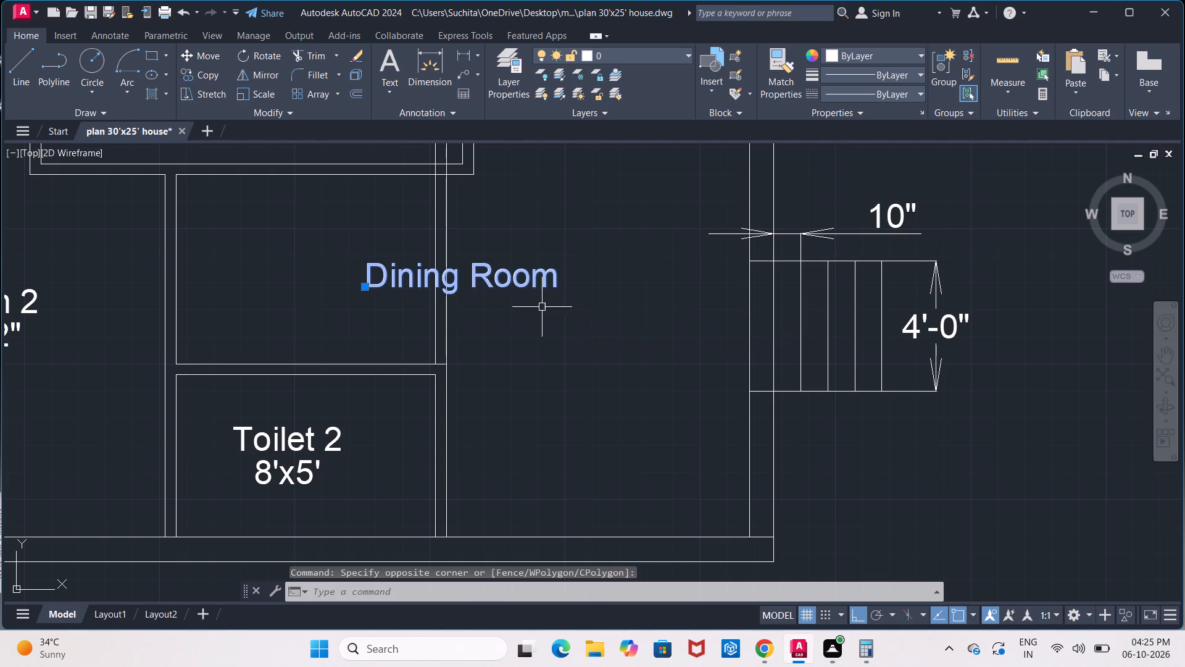
pyautogui.click(217, 57)
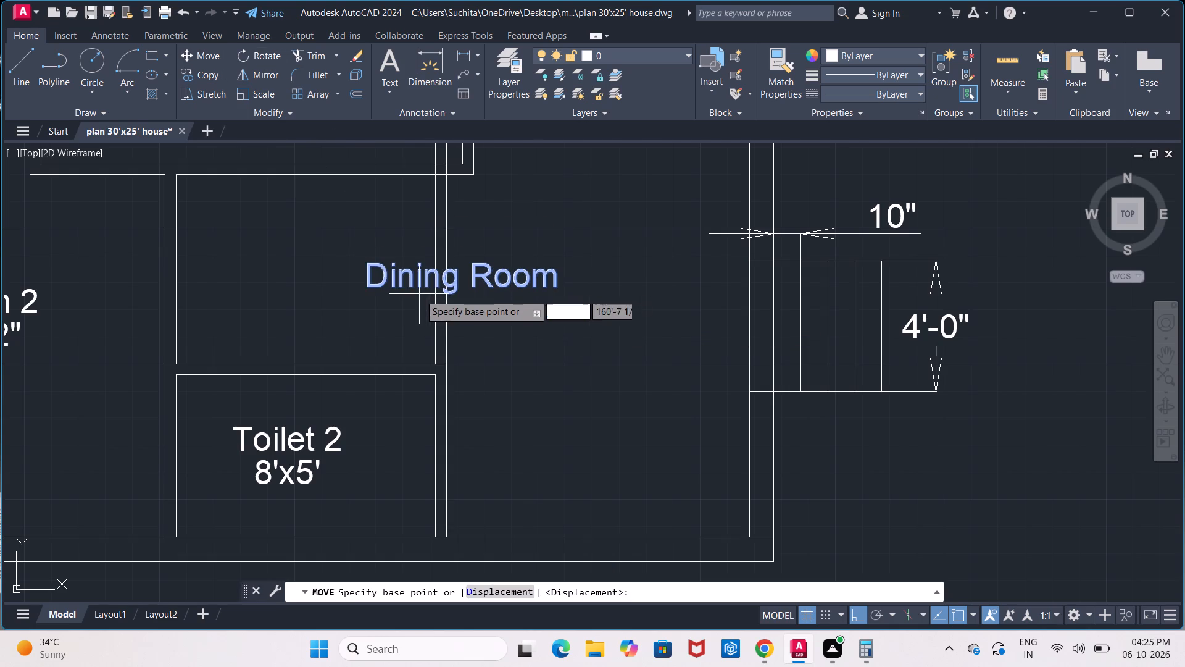
pyautogui.moveTo(405, 282); pyautogui.dragTo(349, 283)
pyautogui.click(259, 266)
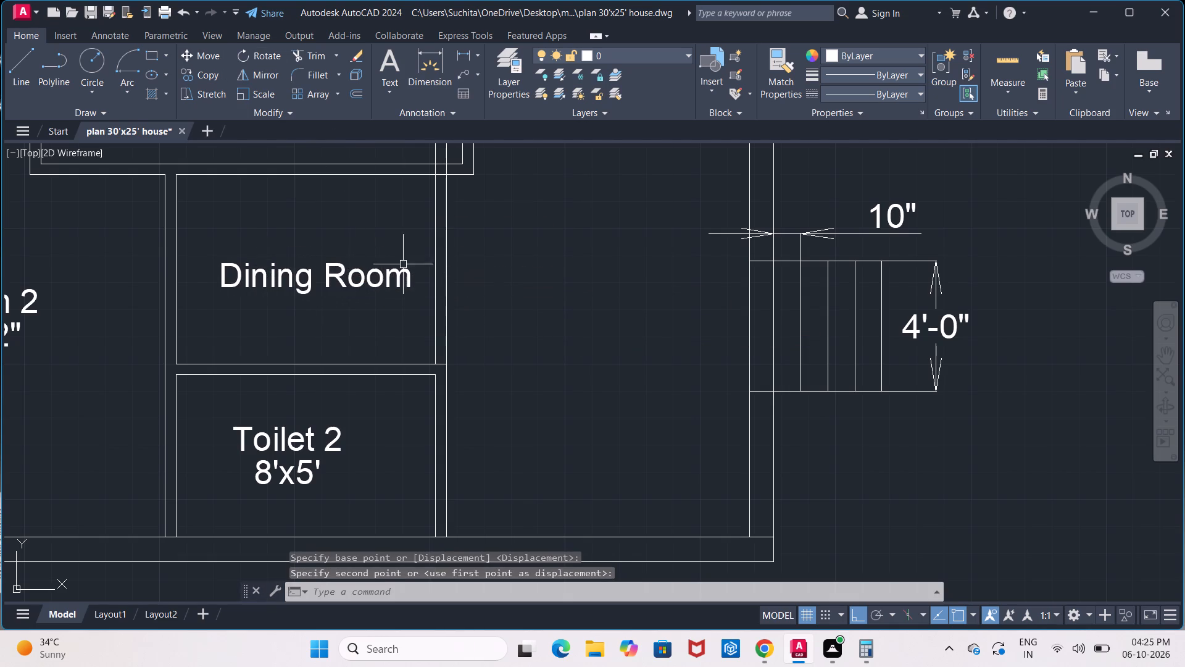
# Trim both vertical wall lines crossing the dining room between Toilet 2's upper wall and the dining room's upper wall.
pyautogui.write('tr')
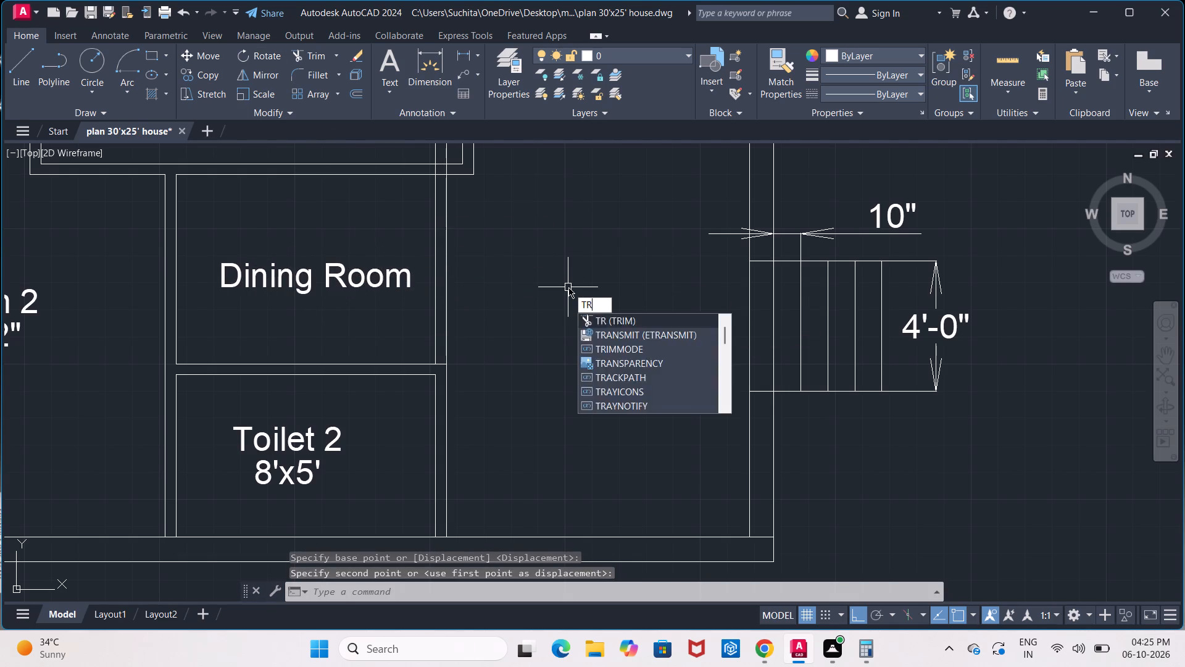
pyautogui.press('Return')
pyautogui.press('Return')
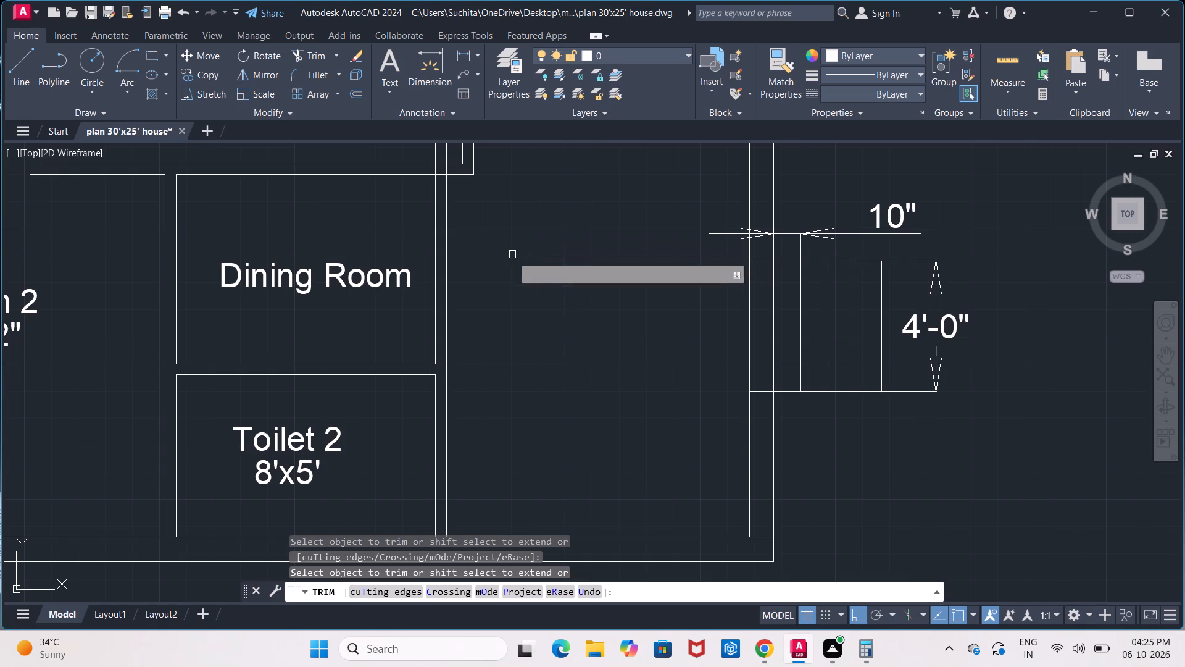
pyautogui.click(449, 281)
pyautogui.click(436, 293)
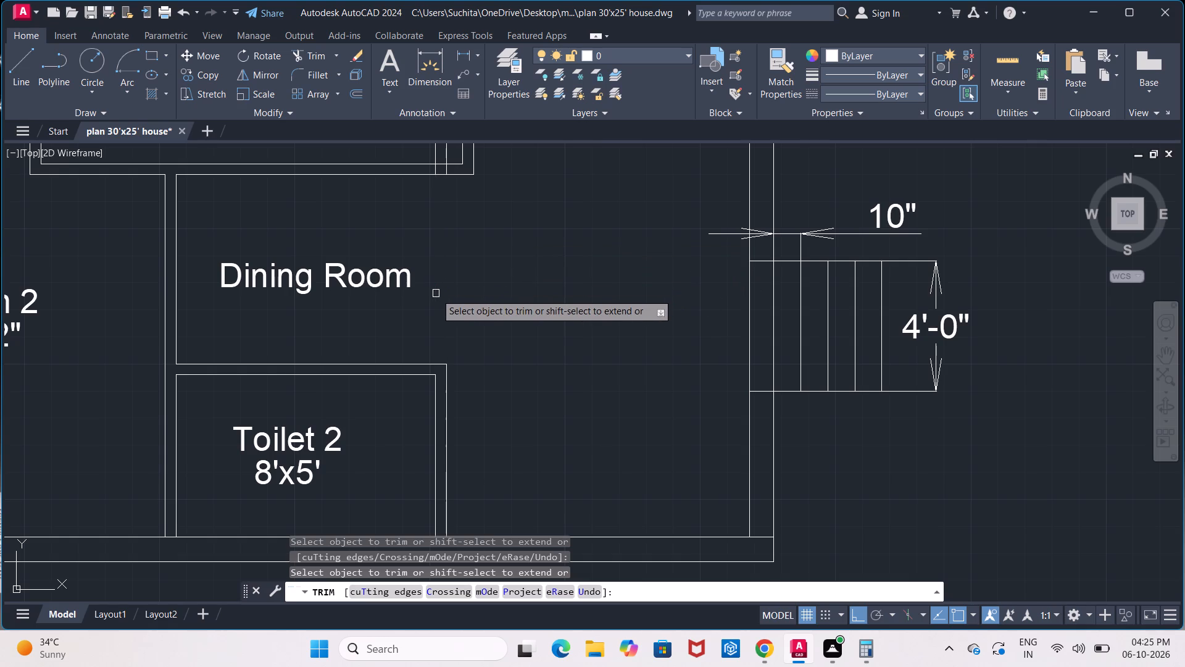
# Trim the leftover vertical line pieces above and inside the dining room's upper wall, near its corner.
pyautogui.scroll(-1, 434, 241)
pyautogui.moveTo(434, 261); pyautogui.dragTo(424, 317, button='middle')
pyautogui.scroll(2, 418, 229)
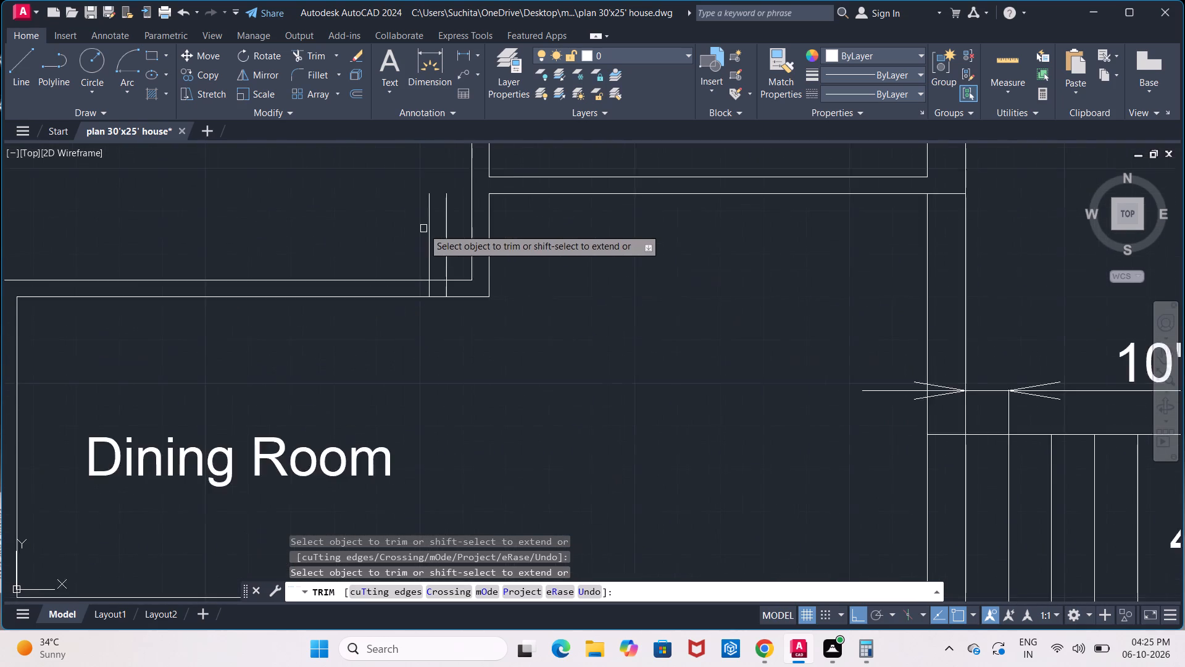
pyautogui.scroll(1, 423, 229)
pyautogui.click(430, 235)
pyautogui.click(457, 246)
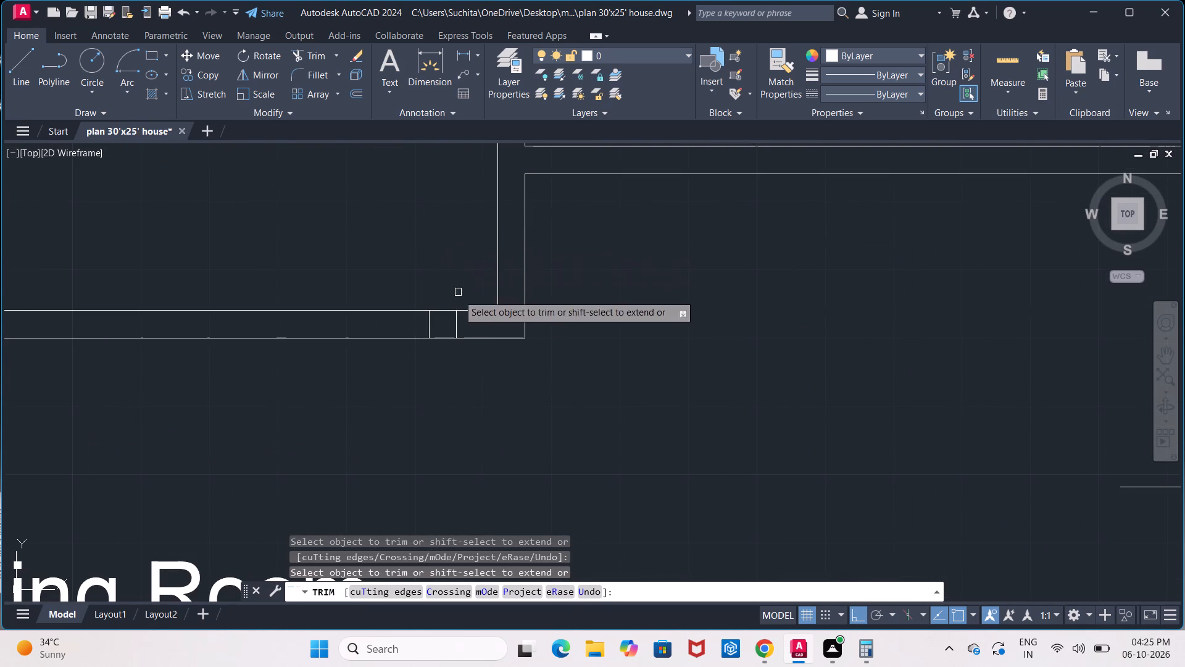
pyautogui.click(453, 326)
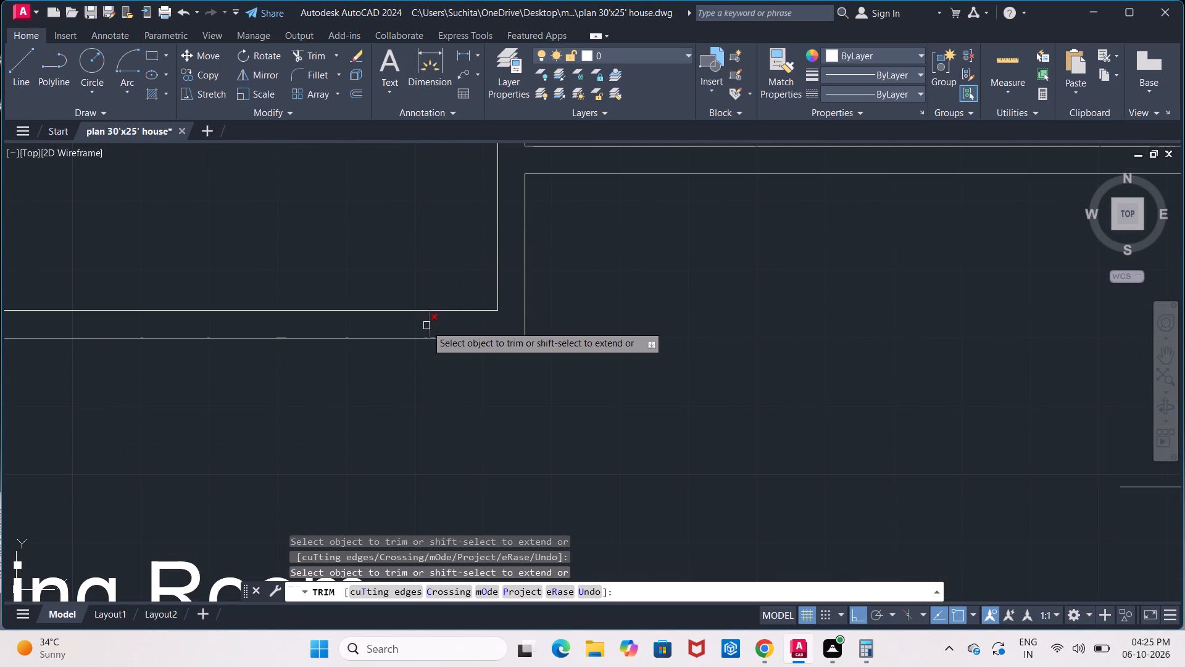
pyautogui.click(427, 325)
pyautogui.scroll(-3, 453, 368)
pyautogui.moveTo(479, 414); pyautogui.dragTo(502, 324, button='middle')
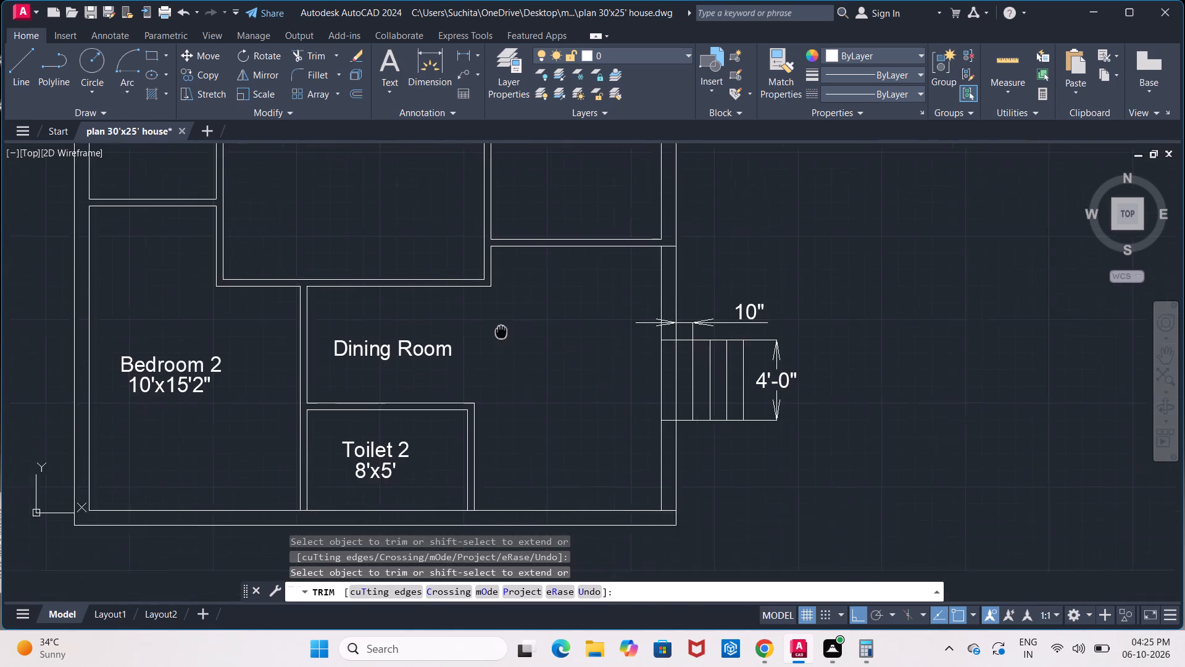
pyautogui.moveTo(502, 324); pyautogui.dragTo(505, 300, button='middle')
pyautogui.press('Escape')
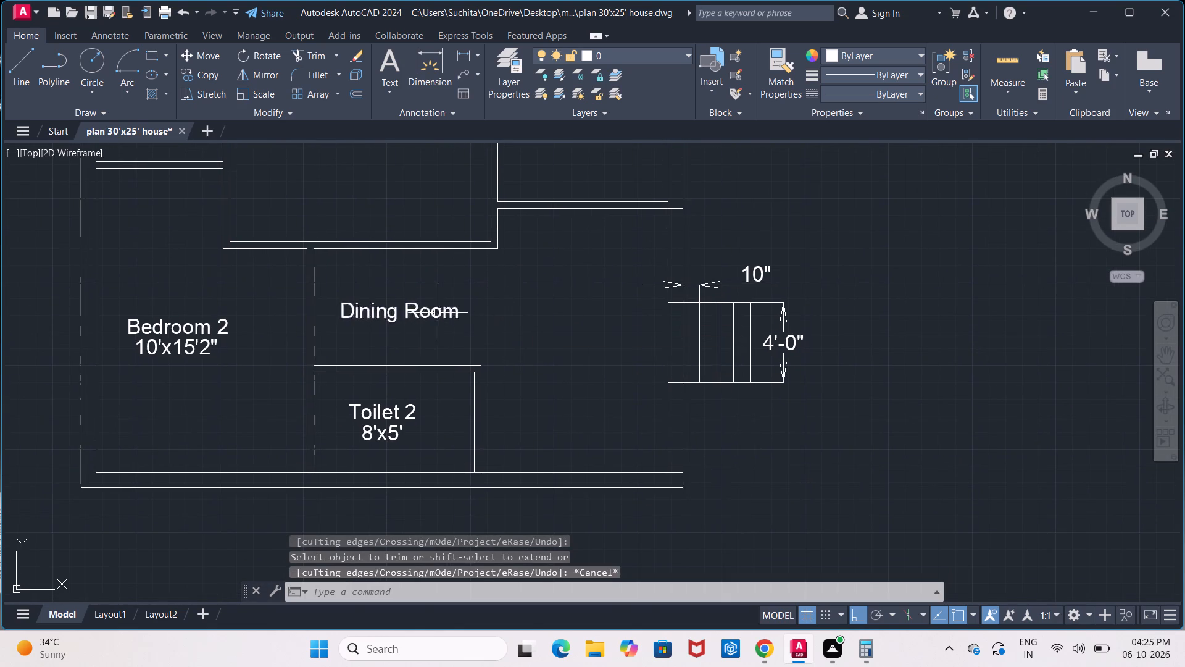
# Shift the Dining Room label slightly to the right and down within the dining room.
pyautogui.click(433, 310)
pyautogui.moveTo(422, 317); pyautogui.dragTo(423, 317)
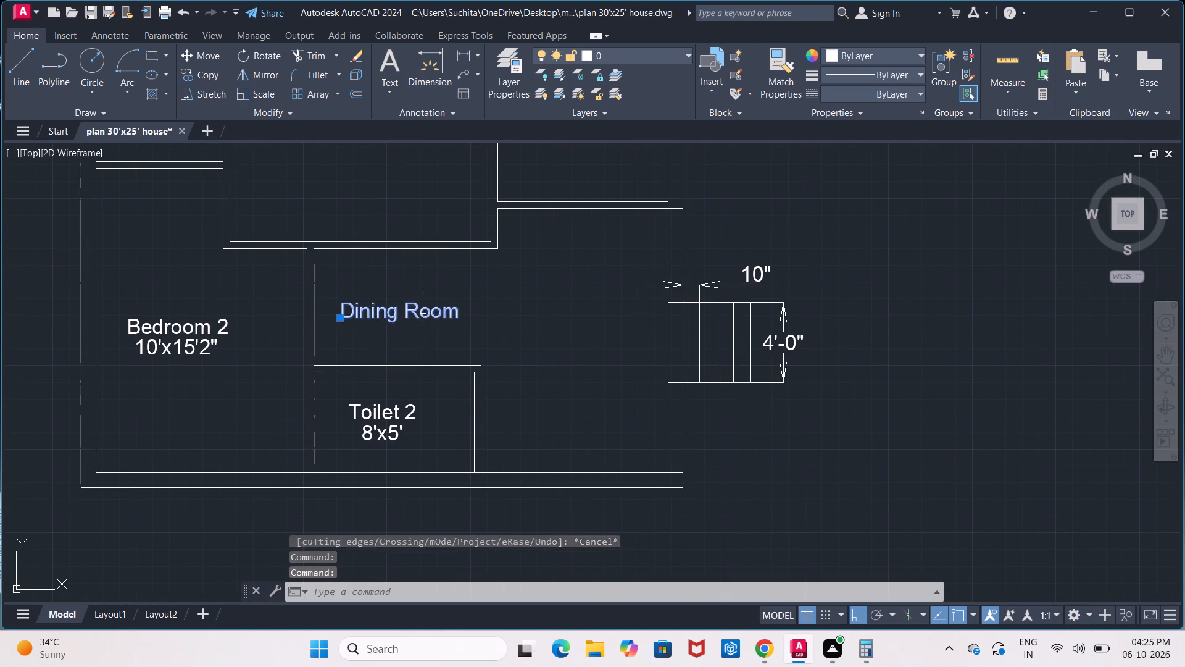
pyautogui.moveTo(423, 317); pyautogui.dragTo(463, 324)
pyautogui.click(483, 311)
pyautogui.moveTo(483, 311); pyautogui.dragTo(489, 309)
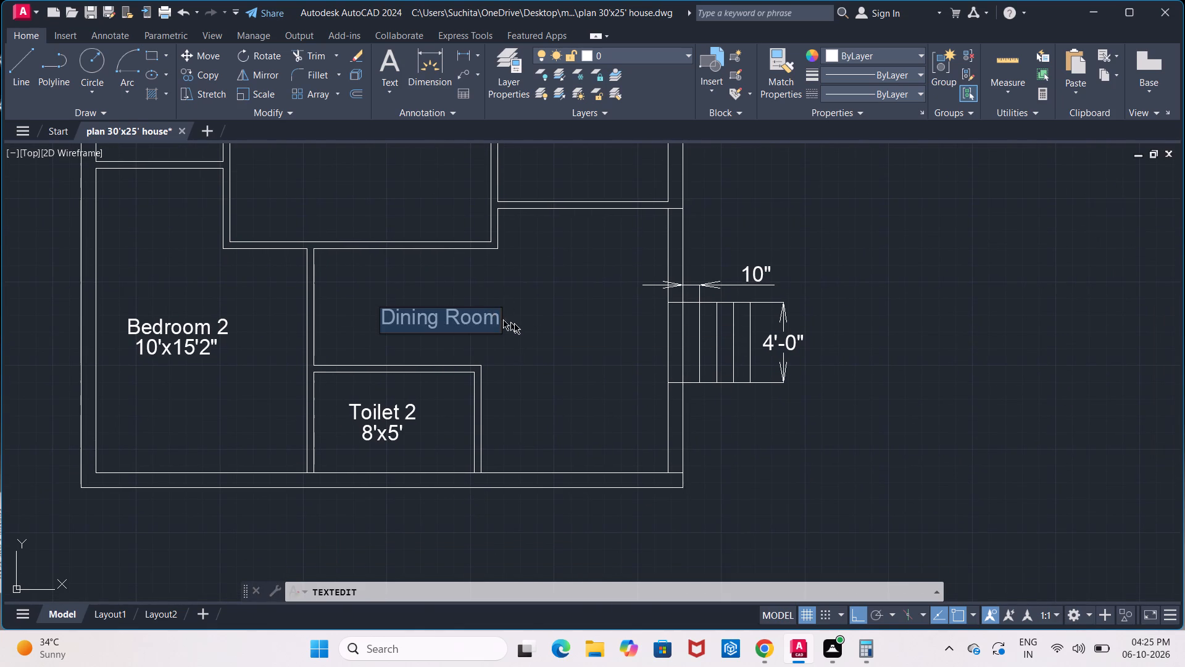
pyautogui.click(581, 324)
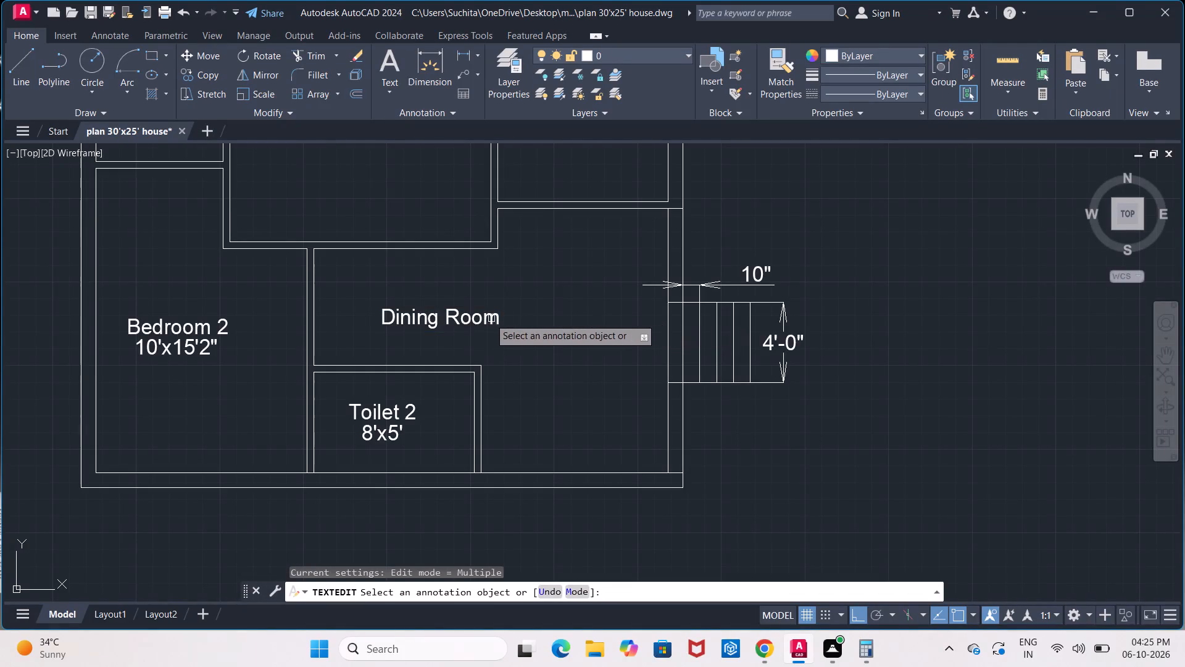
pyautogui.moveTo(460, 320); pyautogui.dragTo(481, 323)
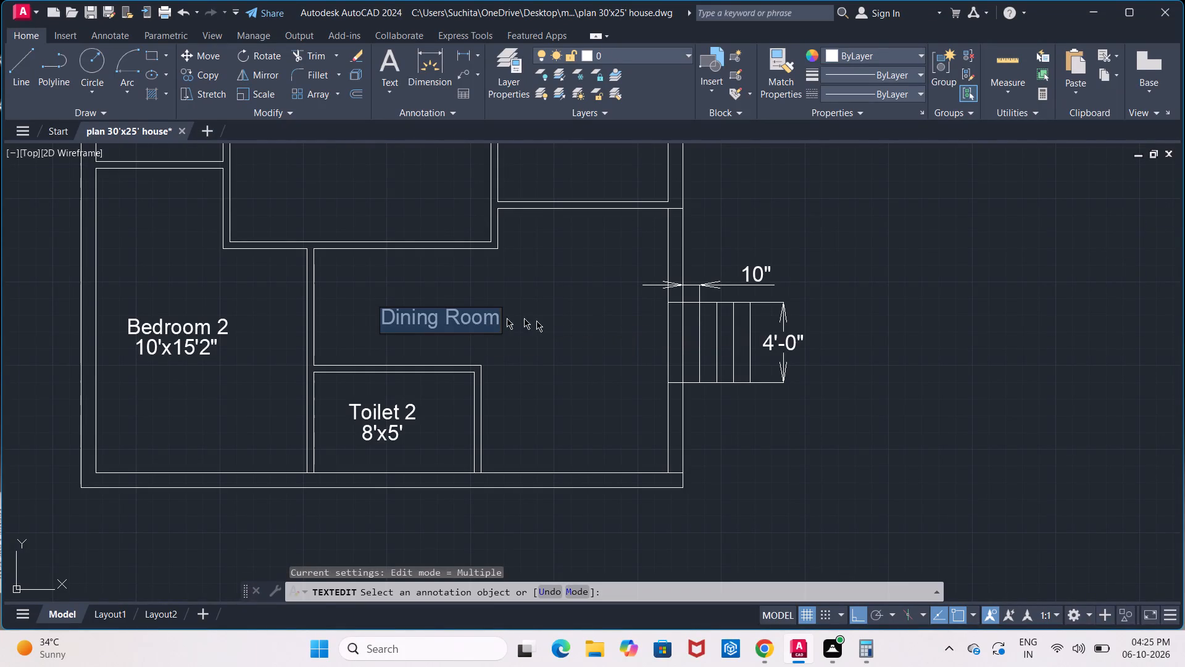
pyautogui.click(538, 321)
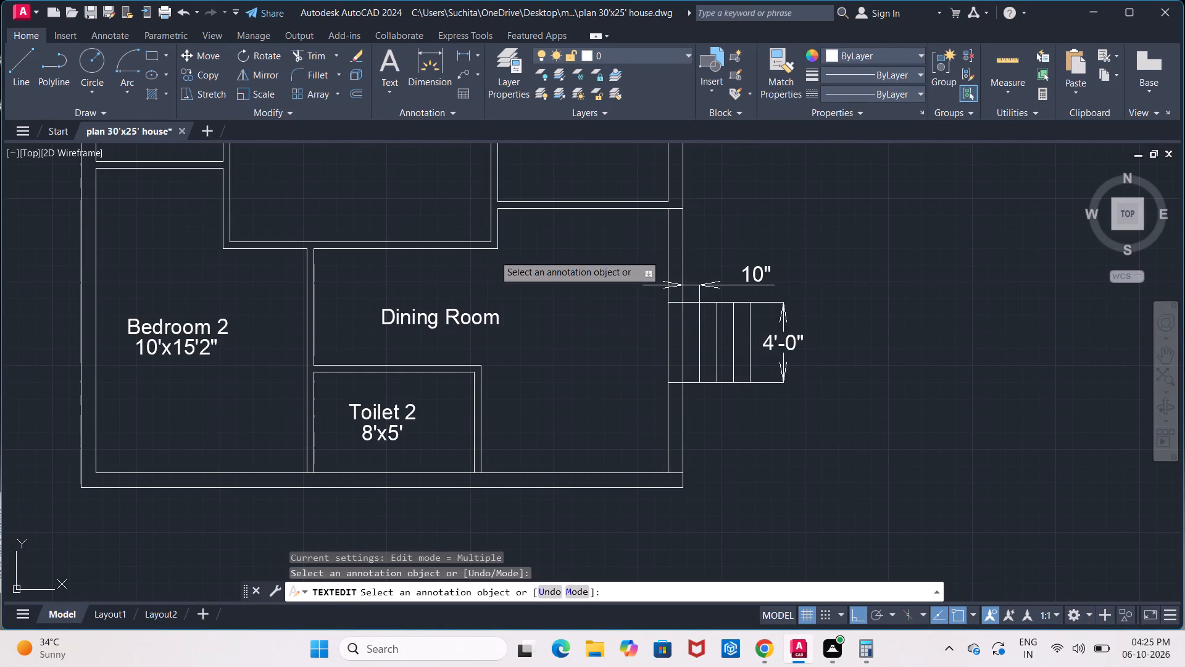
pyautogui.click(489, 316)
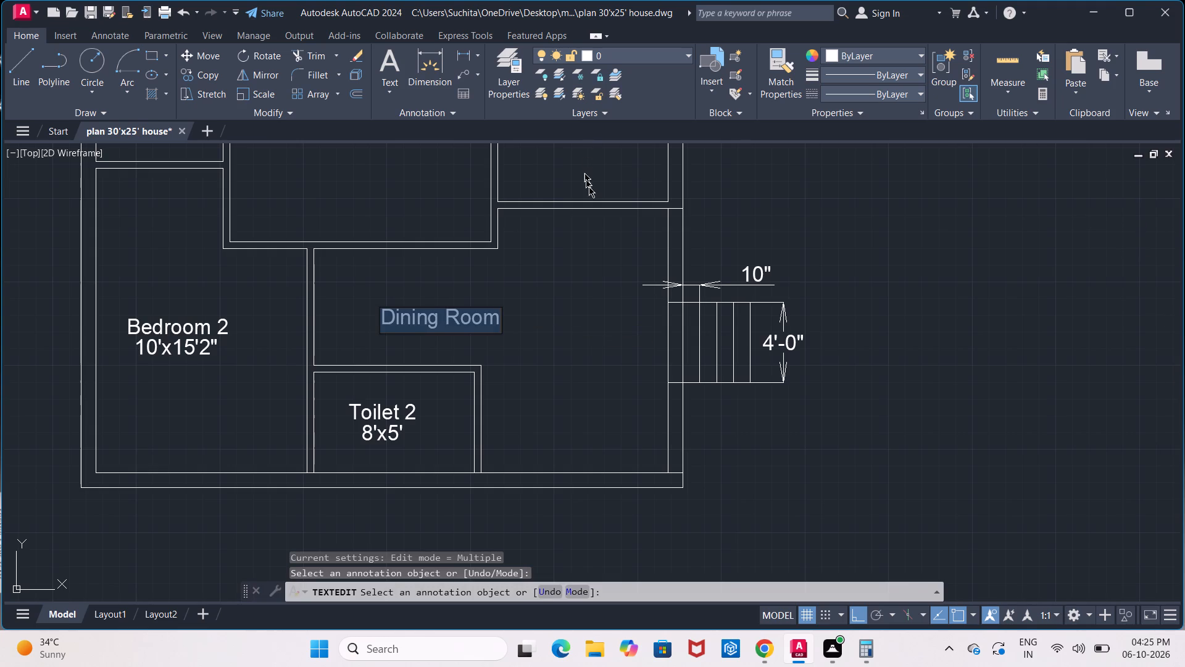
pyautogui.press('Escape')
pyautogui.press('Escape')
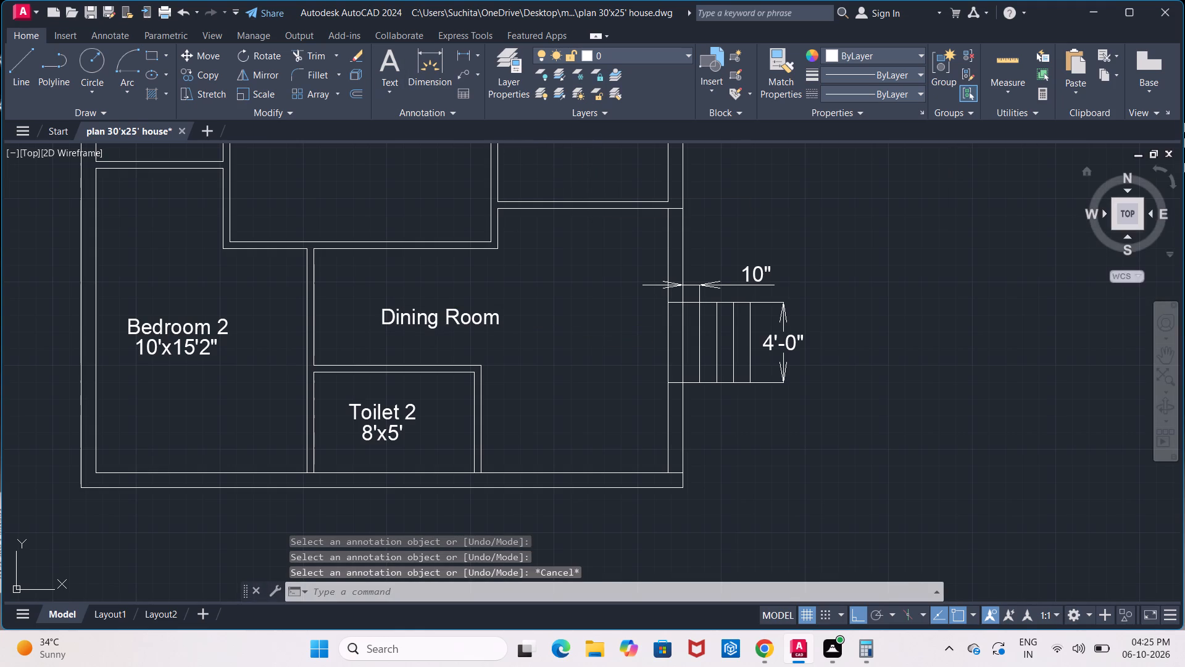
# Move the Dining Room label about 2 feet horizontally toward the middle of the dining room.
pyautogui.click(452, 316)
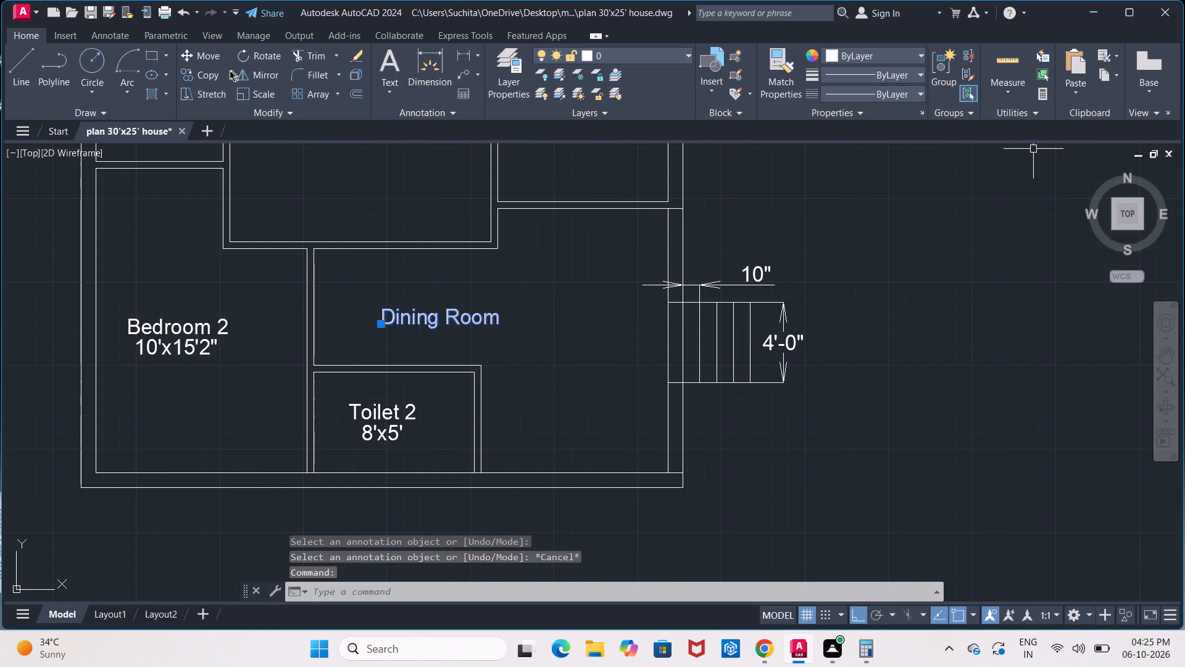
pyautogui.click(209, 56)
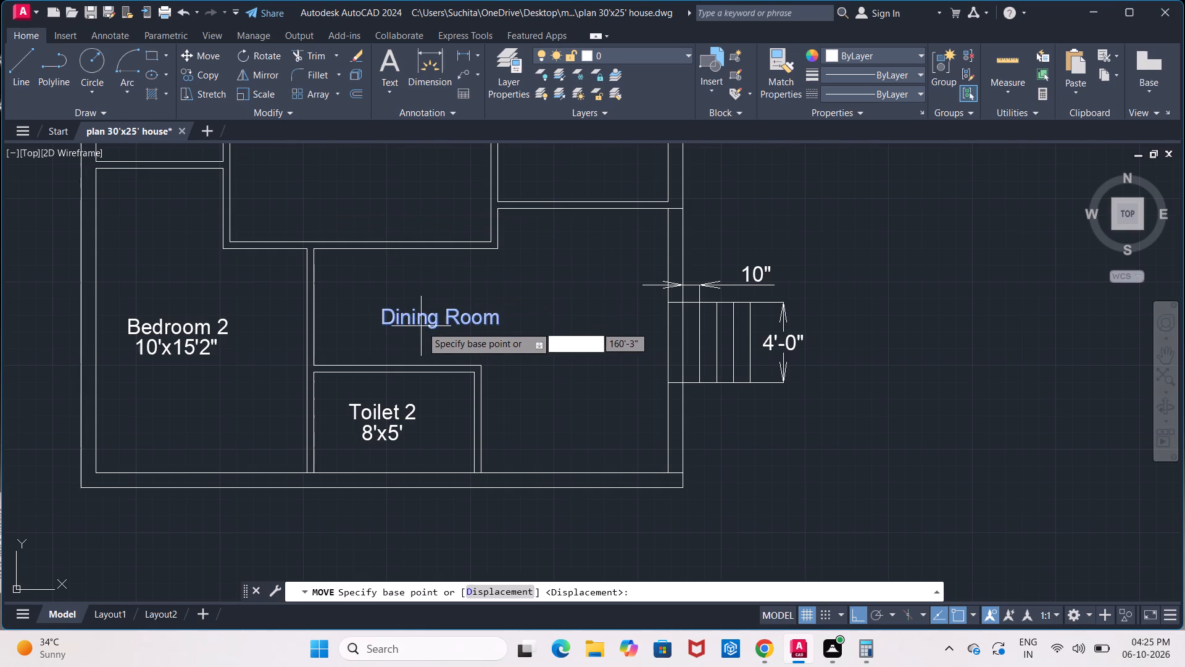
pyautogui.click(420, 319)
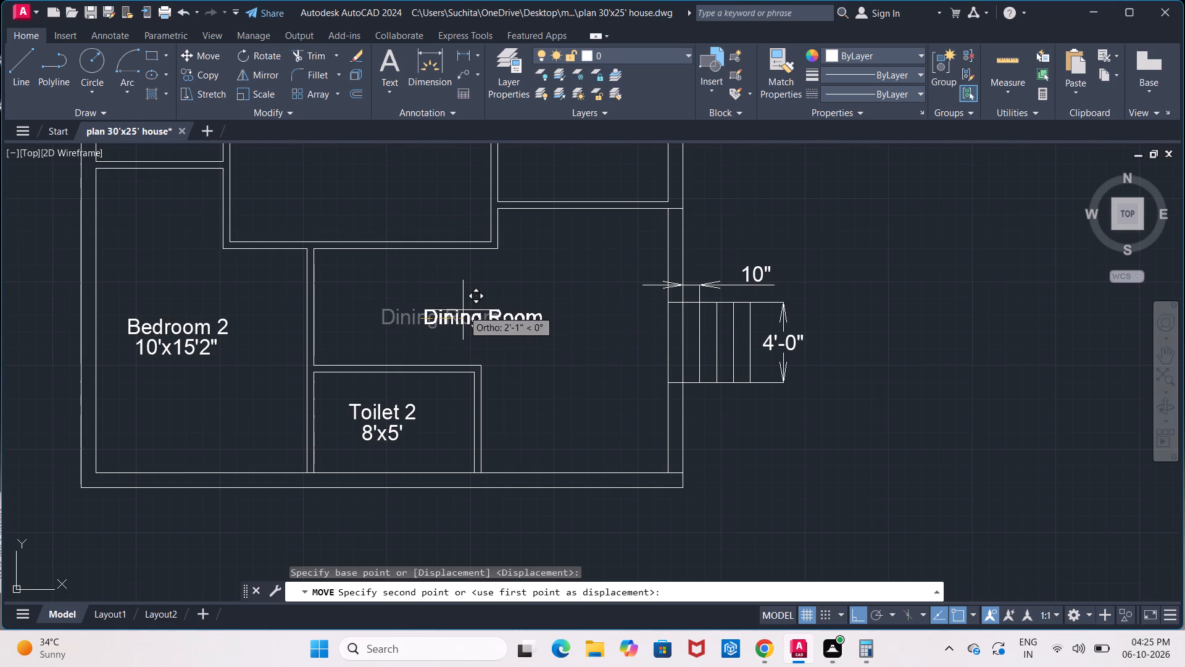
pyautogui.click(465, 310)
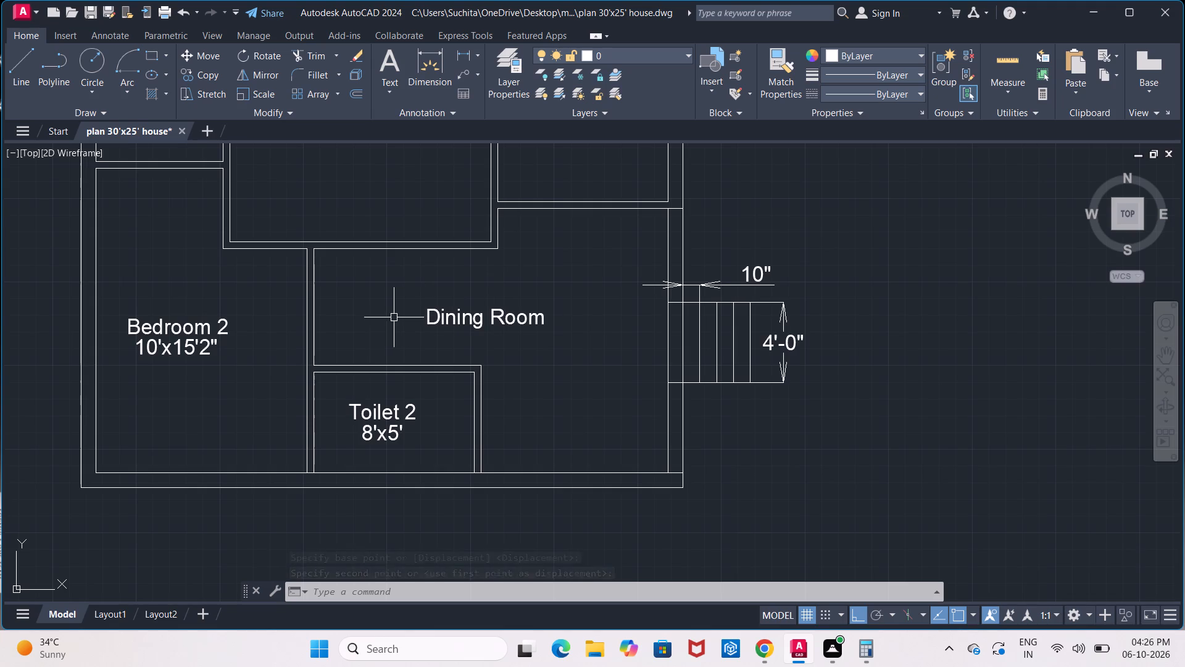
pyautogui.press('Escape')
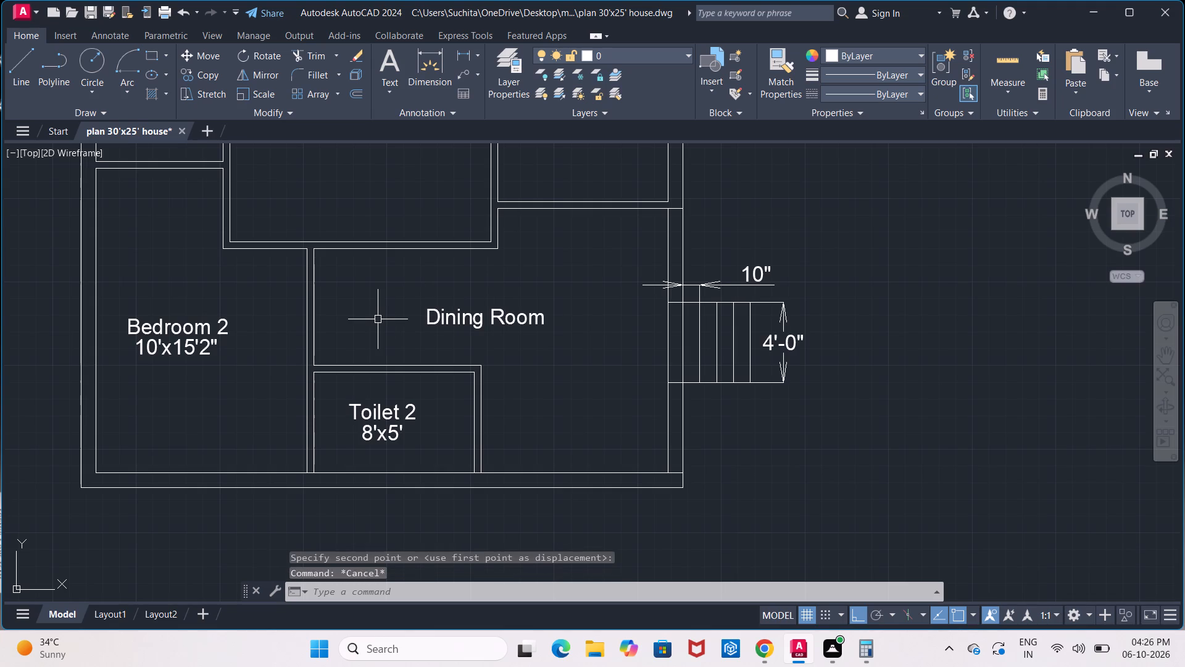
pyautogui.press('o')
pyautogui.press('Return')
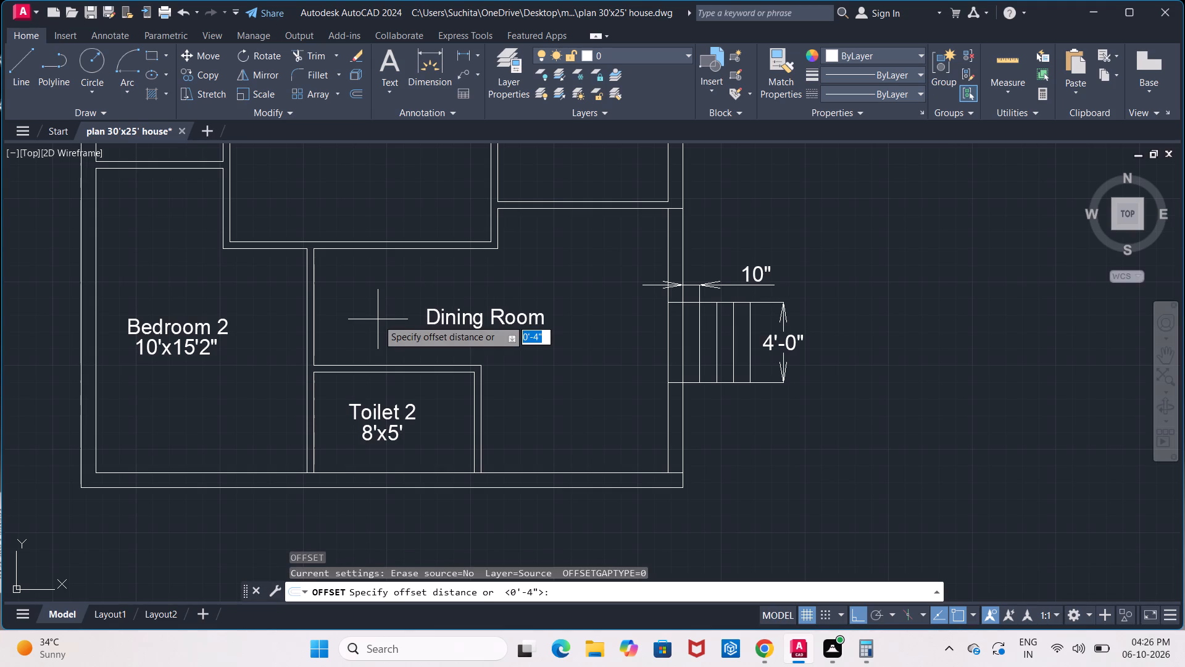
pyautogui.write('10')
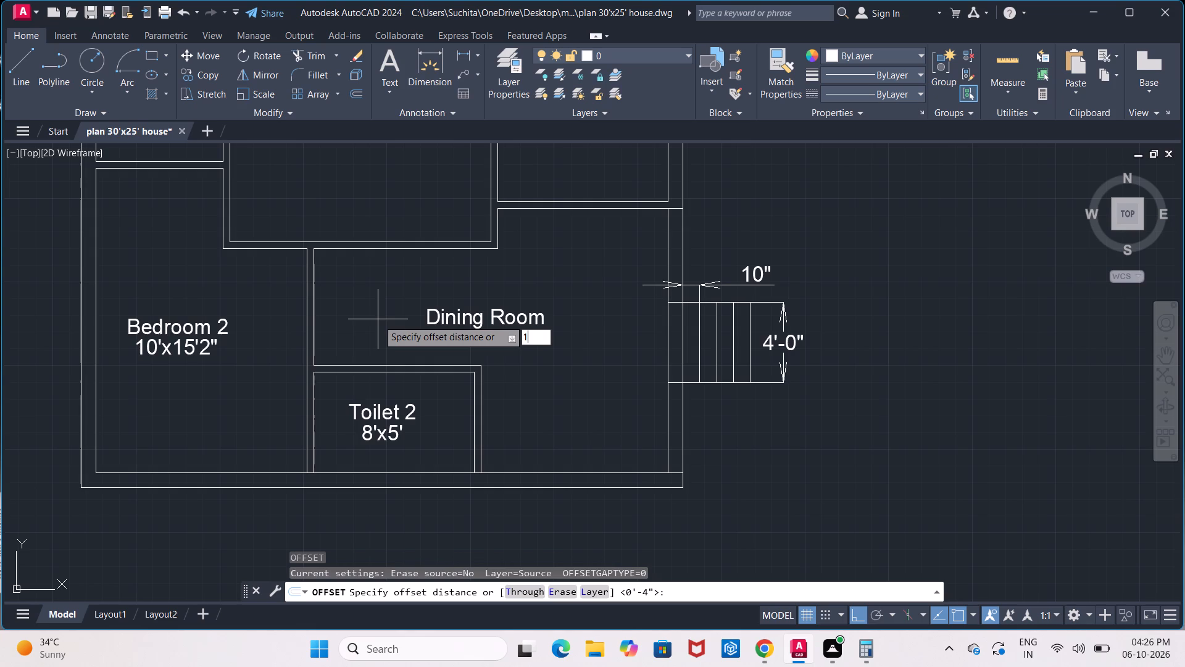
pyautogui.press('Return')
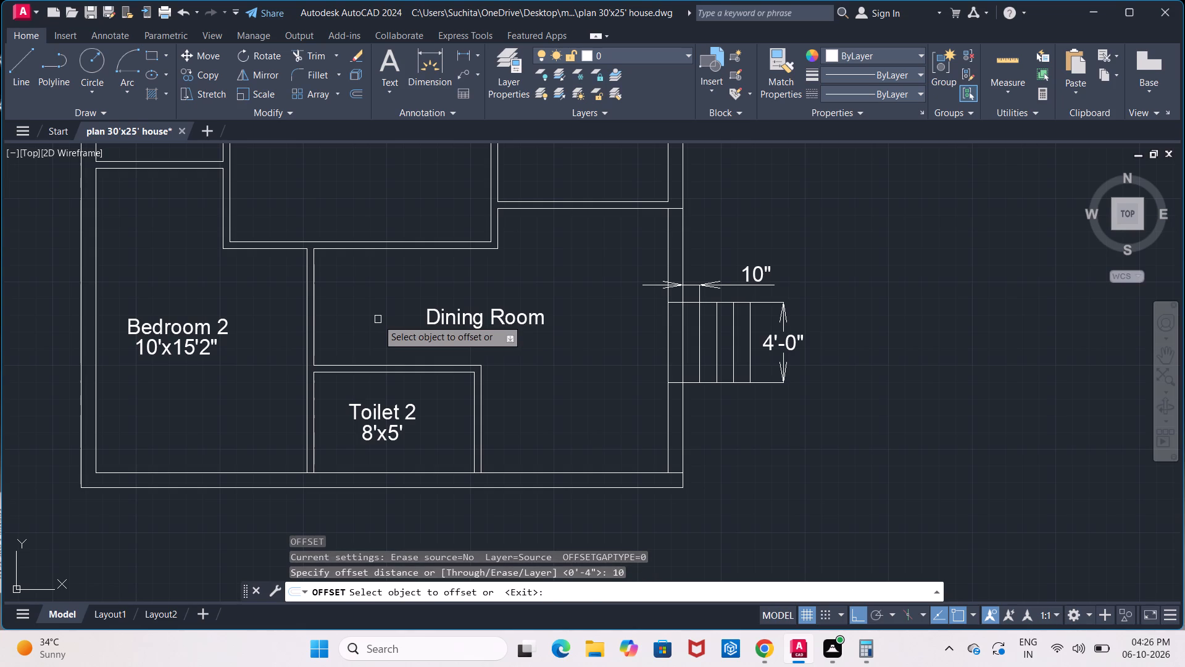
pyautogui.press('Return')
# Offset the Bedroom 2 face of the wall it shares with the dining room by 10' into Bedroom 2.
pyautogui.press('Return')
pyautogui.write("10'")
pyautogui.press('Return')
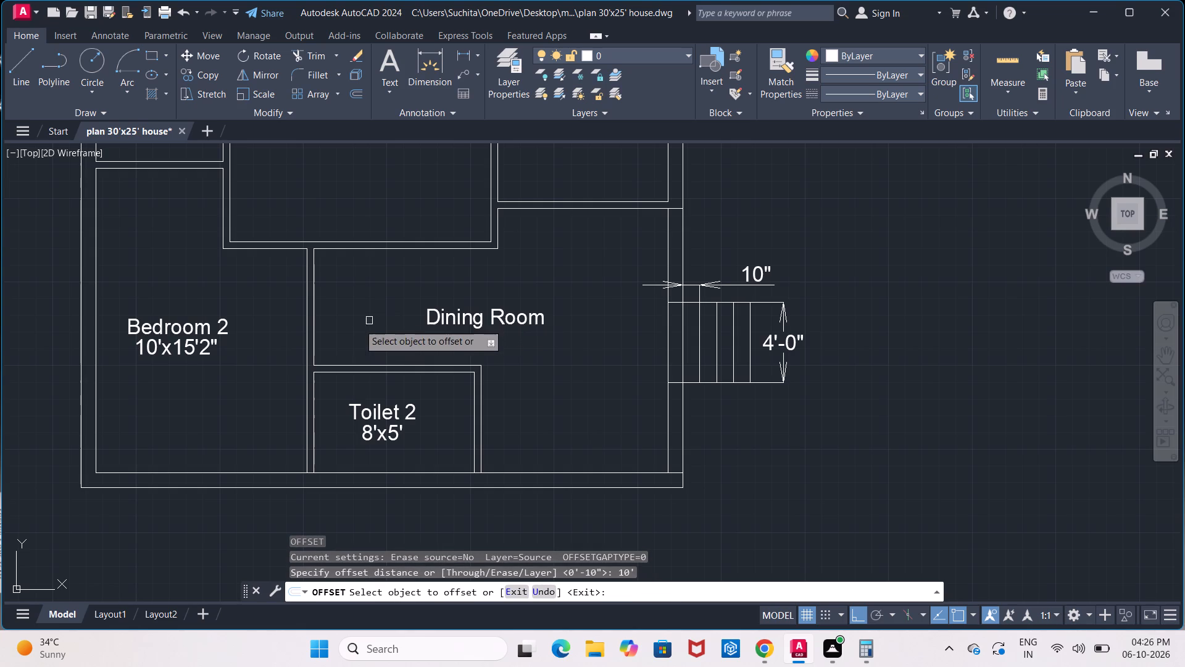
pyautogui.click(307, 348)
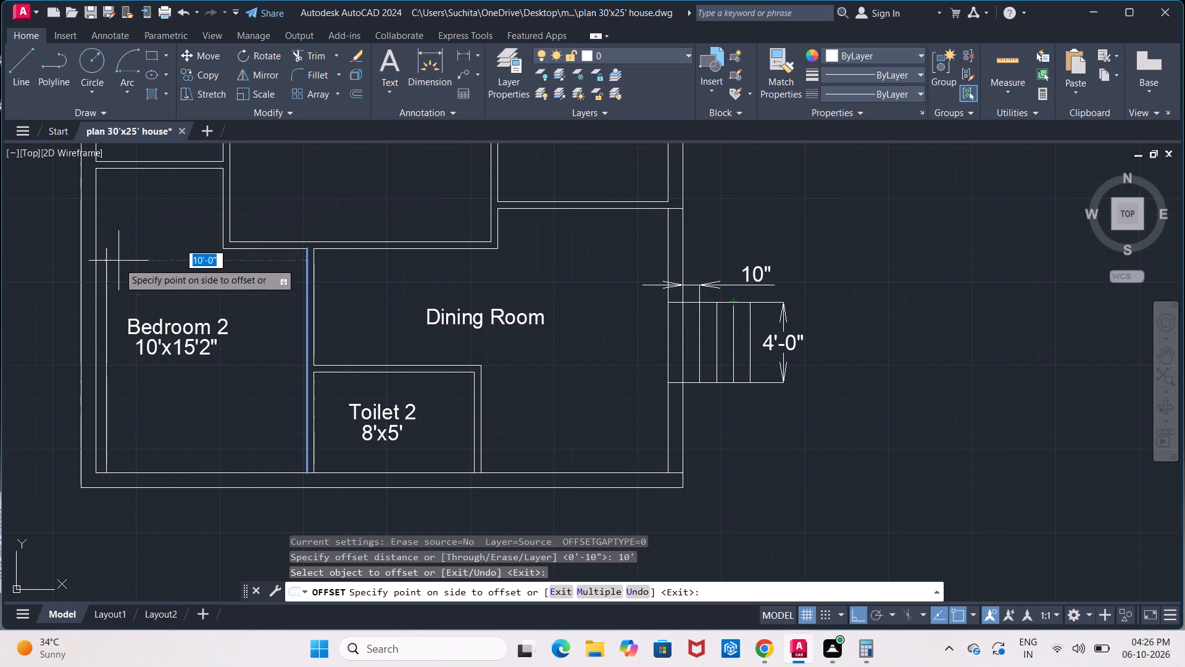
pyautogui.click(118, 363)
# Measure Bedroom 2's inside length along its outer side wall with a temporary linear dimension, and discard the dimension.
pyautogui.moveTo(143, 393); pyautogui.dragTo(236, 412, button='middle')
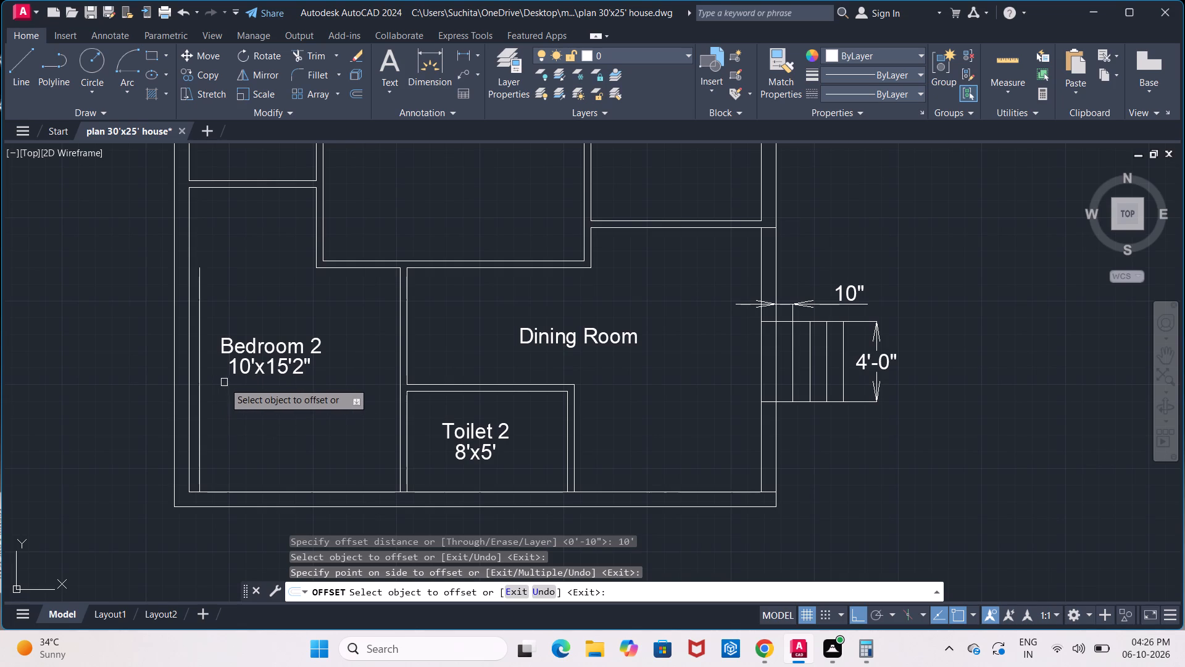
pyautogui.click(466, 59)
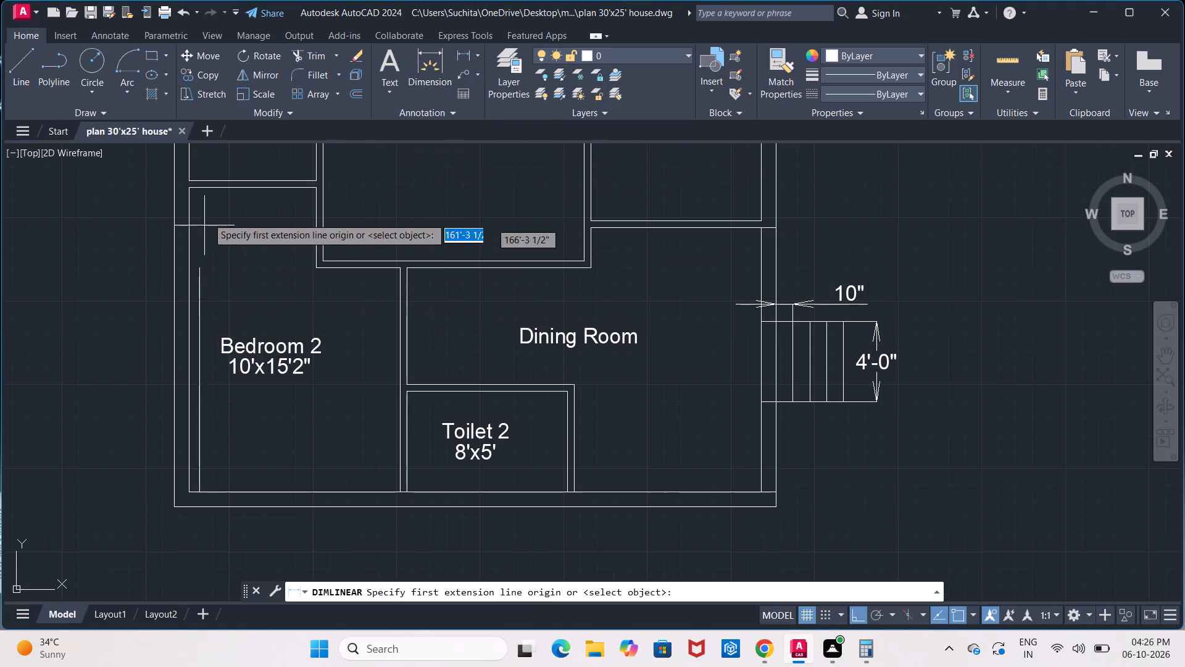
pyautogui.click(191, 185)
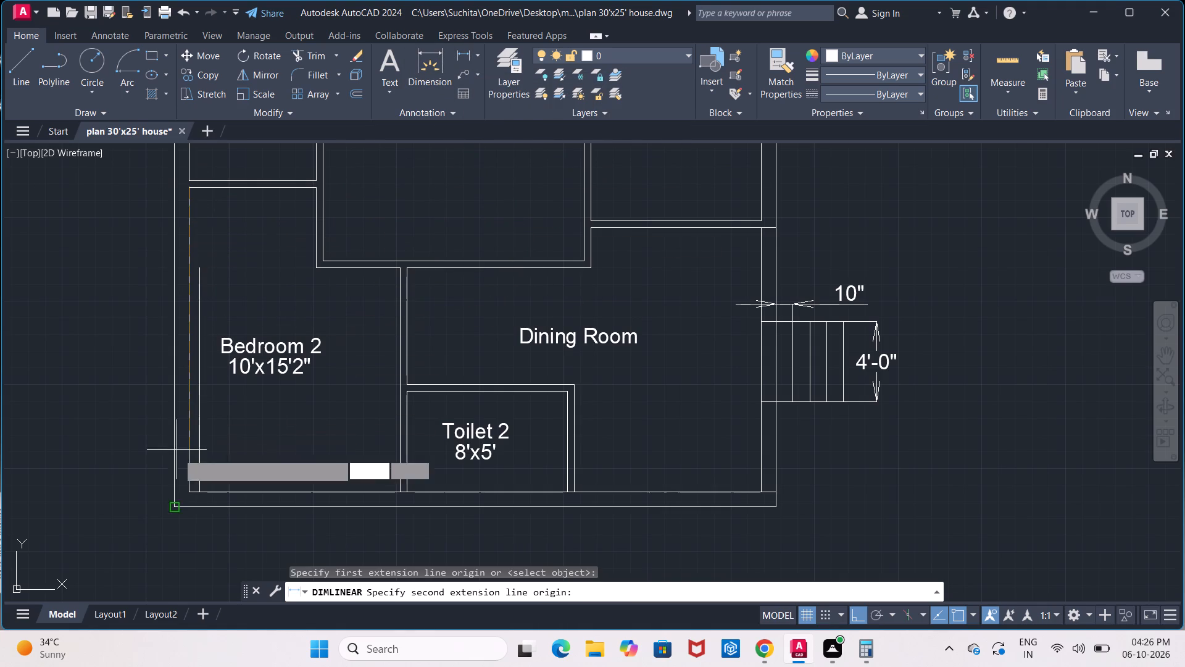
pyautogui.click(189, 490)
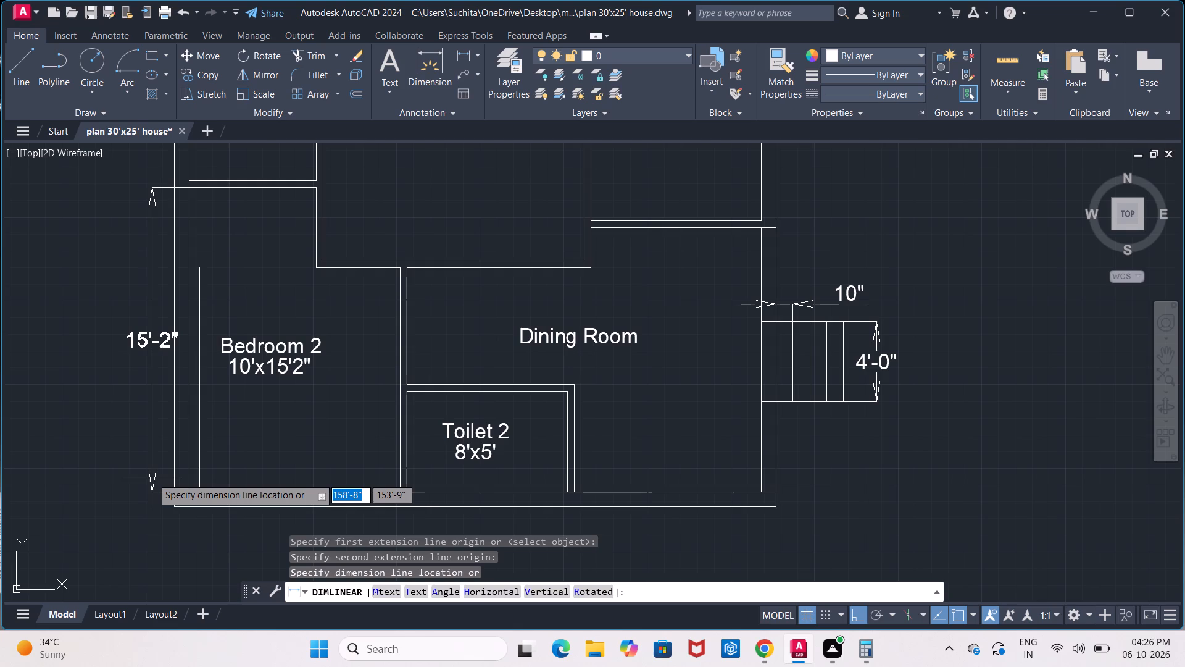
pyautogui.press('Escape')
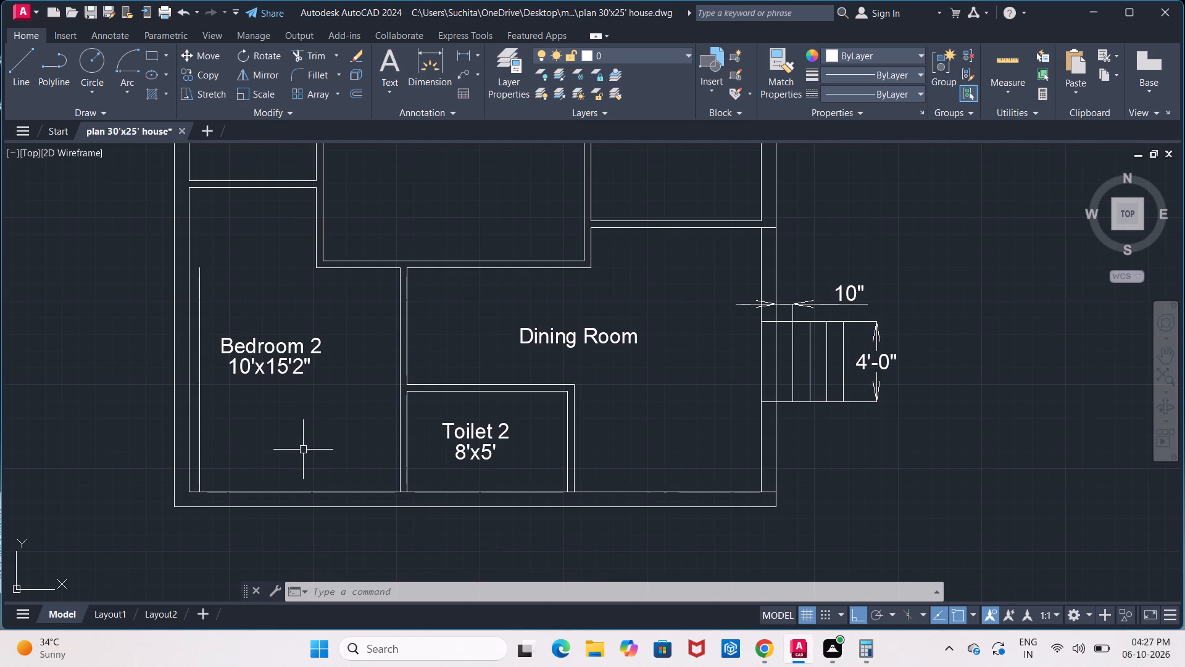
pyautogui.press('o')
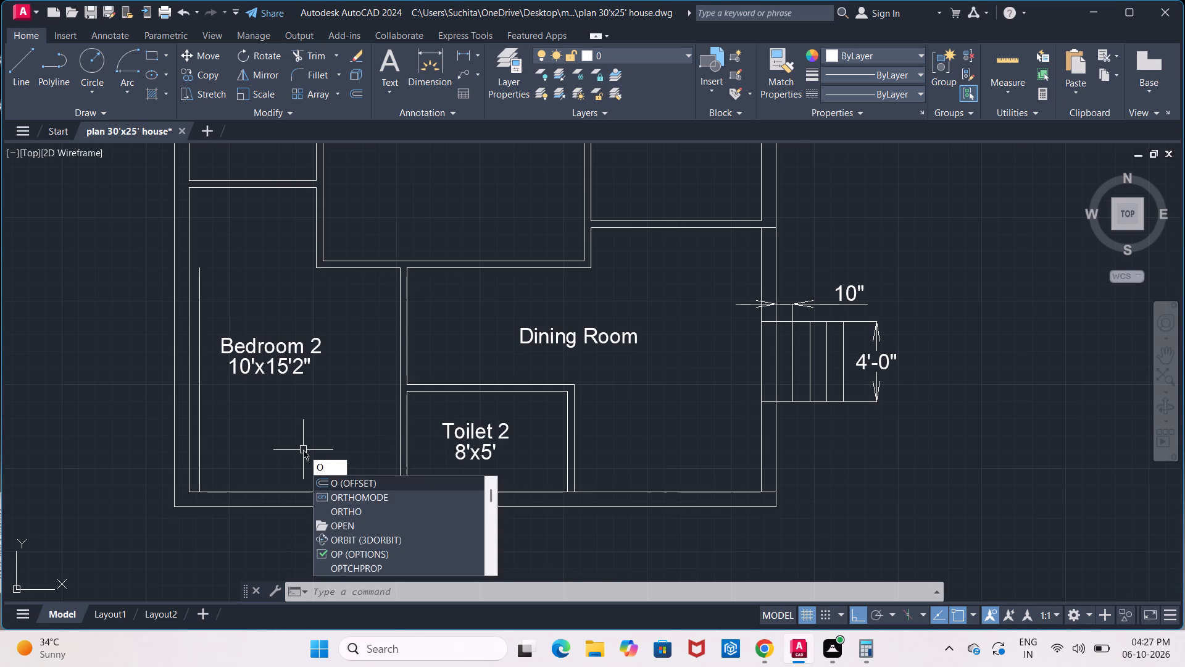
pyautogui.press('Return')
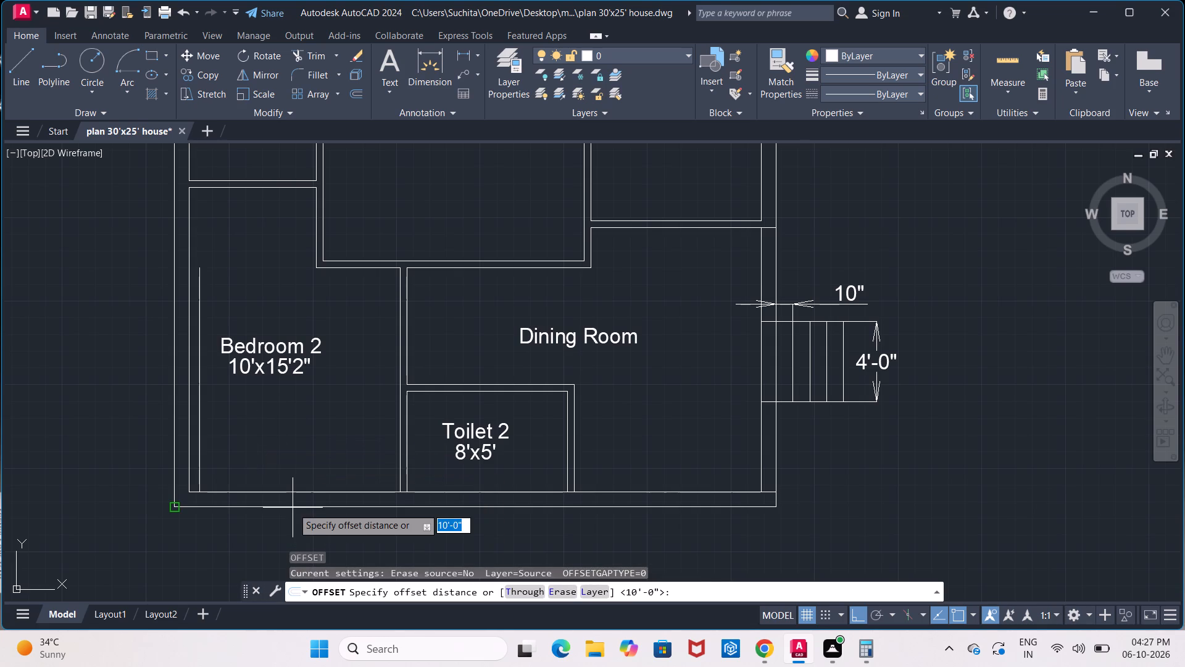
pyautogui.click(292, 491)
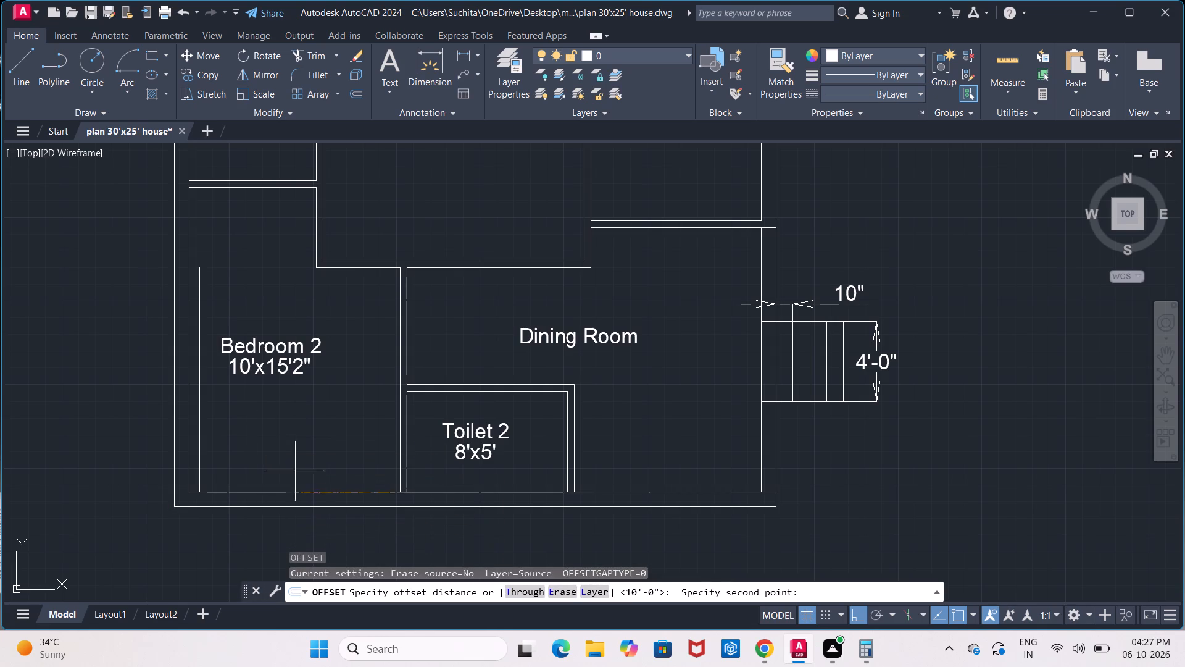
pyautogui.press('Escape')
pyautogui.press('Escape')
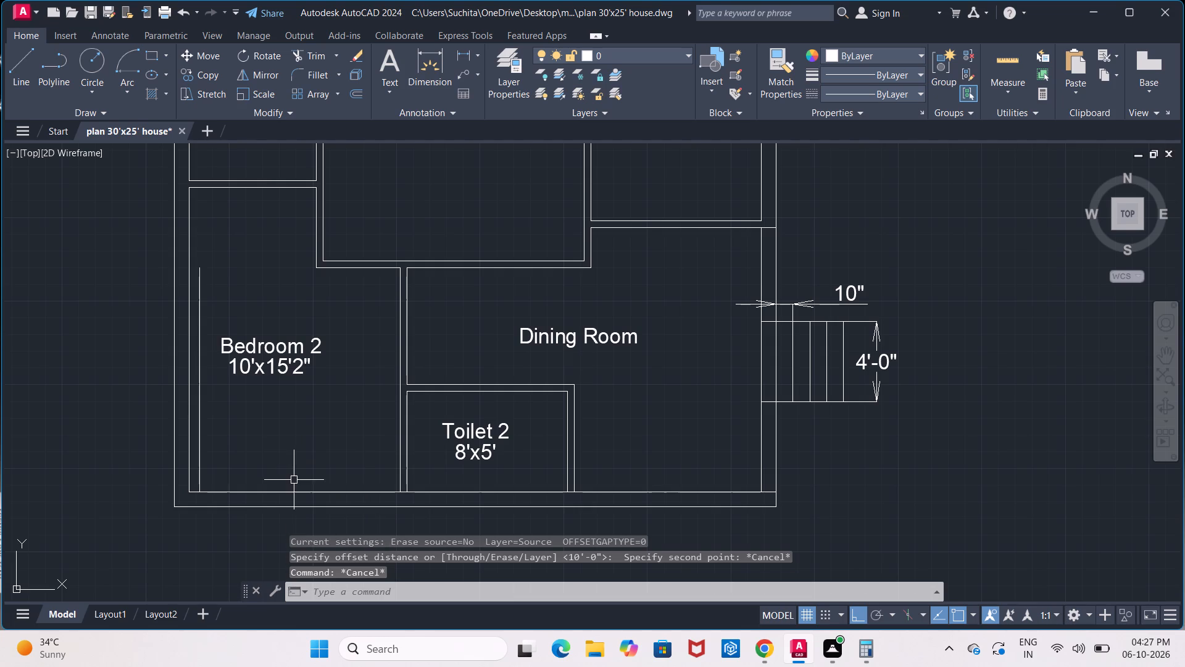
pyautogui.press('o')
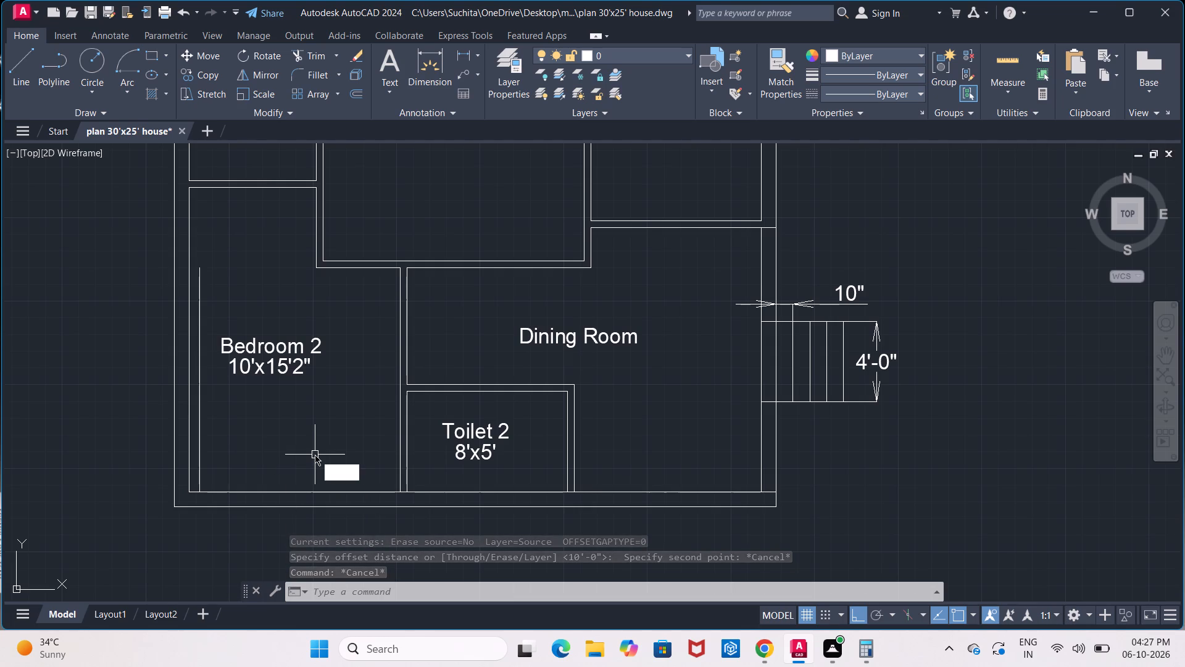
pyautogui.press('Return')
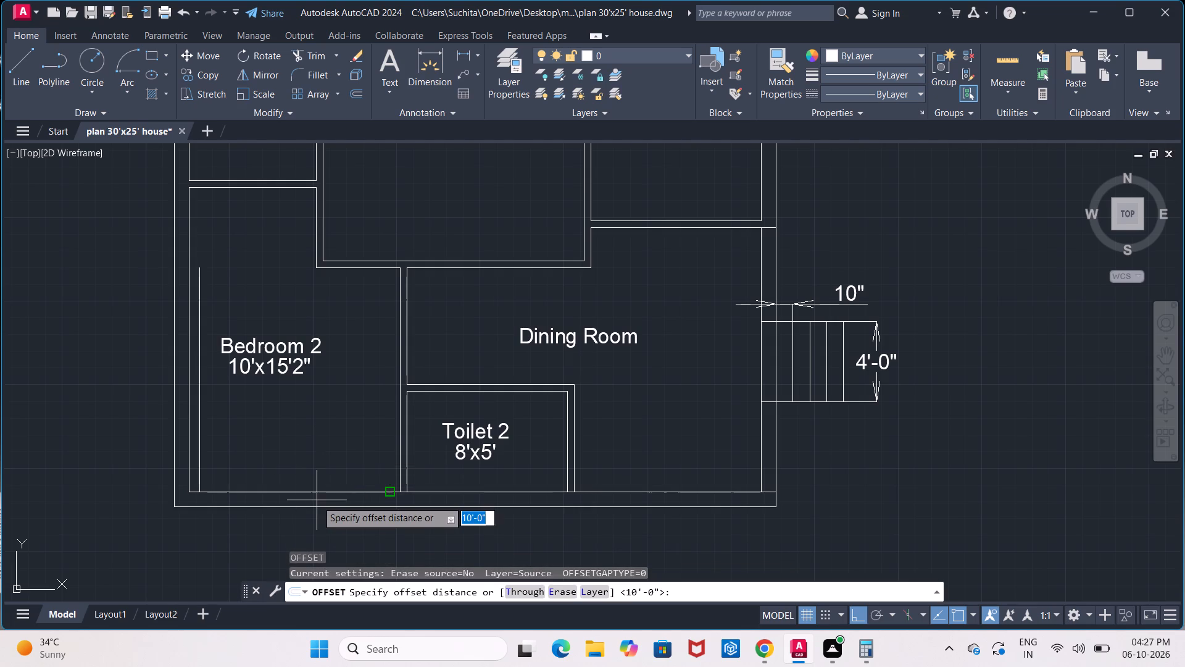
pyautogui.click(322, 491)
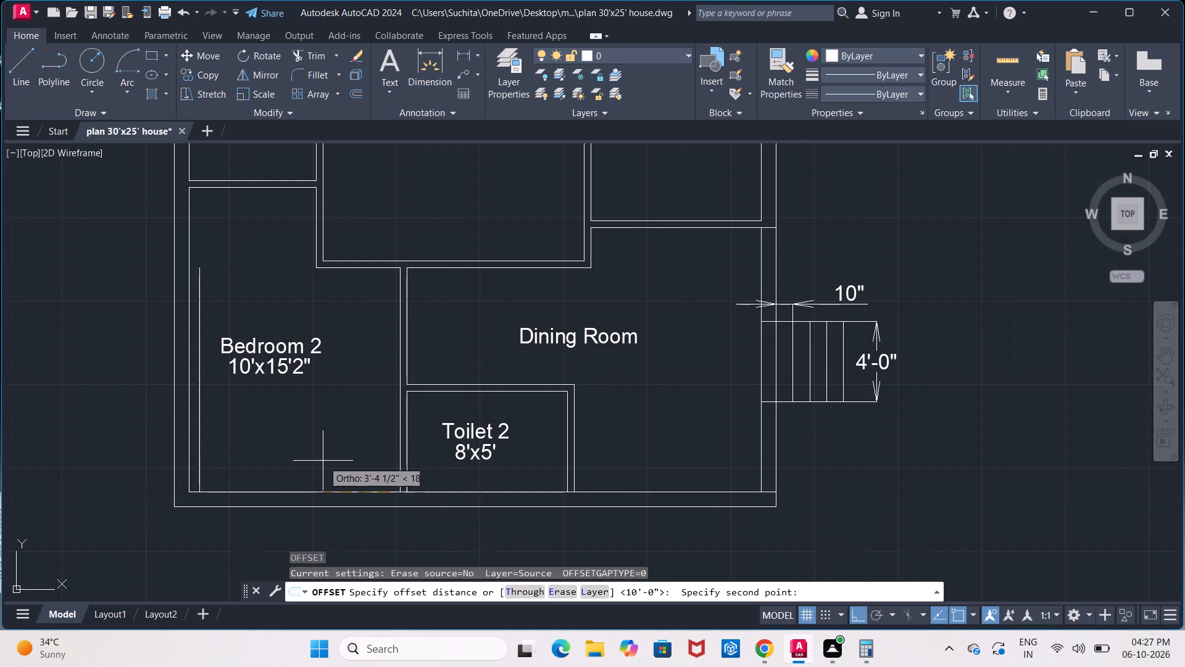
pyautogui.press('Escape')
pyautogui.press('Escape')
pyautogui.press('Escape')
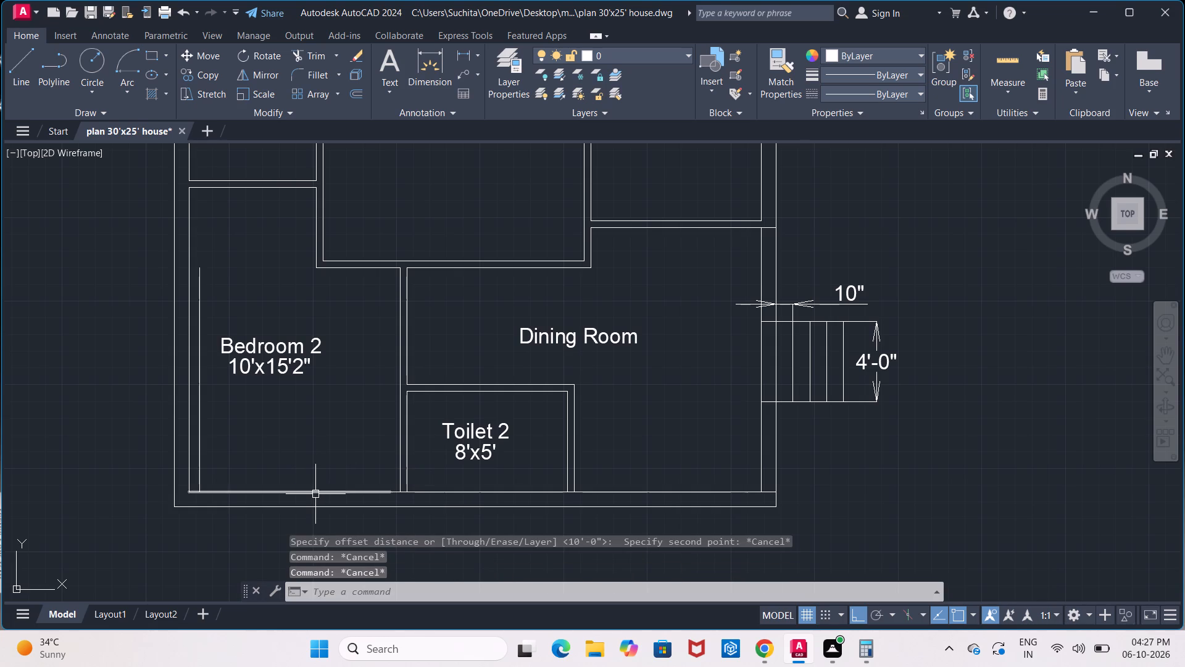
# Erase Bedroom 2's piece of the lower inner wall line and stretch Toilet 2's piece to Bedroom 2's inside outer corner.
pyautogui.click(316, 494)
pyautogui.press('Delete')
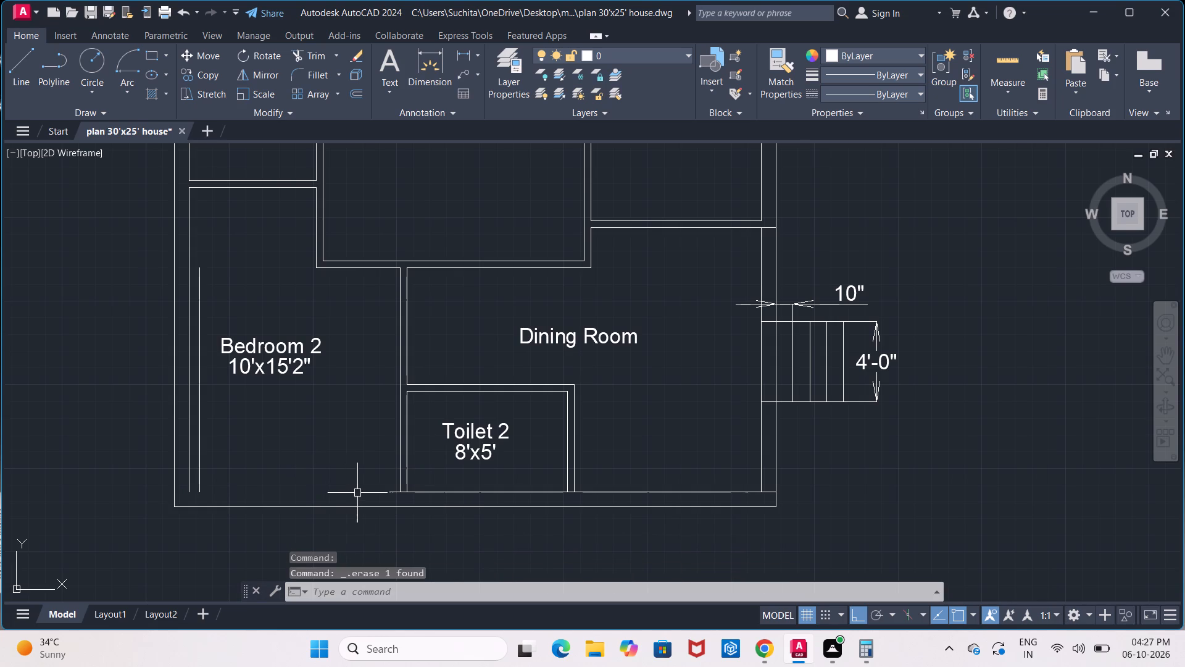
pyautogui.click(393, 493)
pyautogui.moveTo(388, 490); pyautogui.dragTo(378, 491)
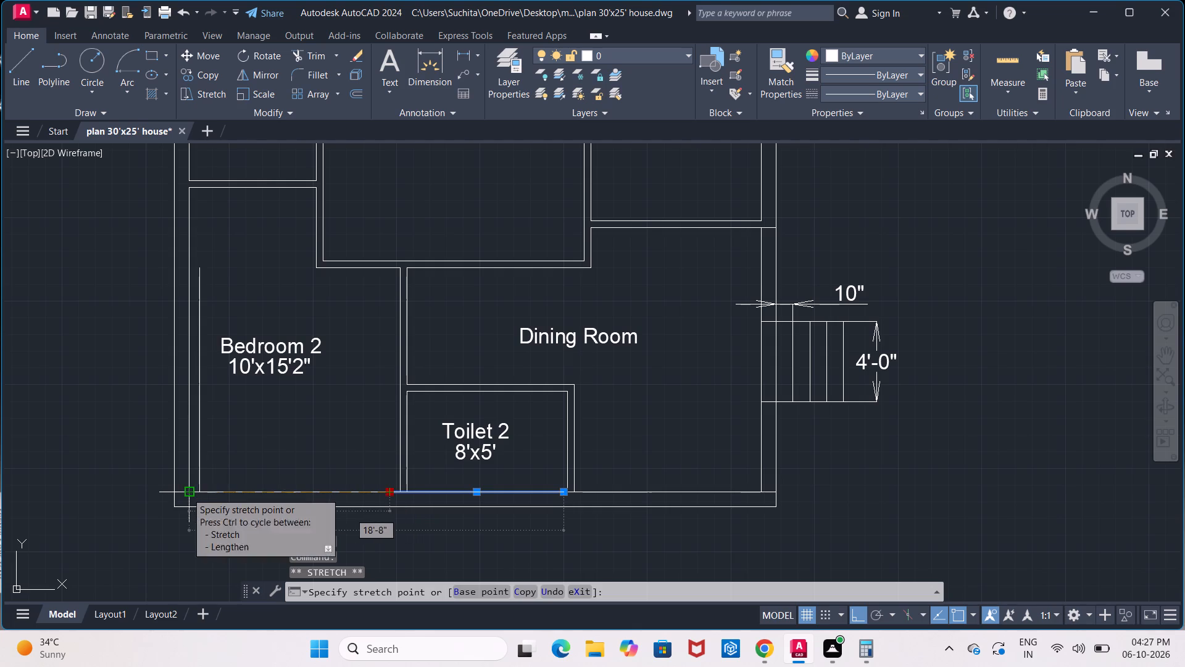
pyautogui.click(186, 492)
pyautogui.press('Escape')
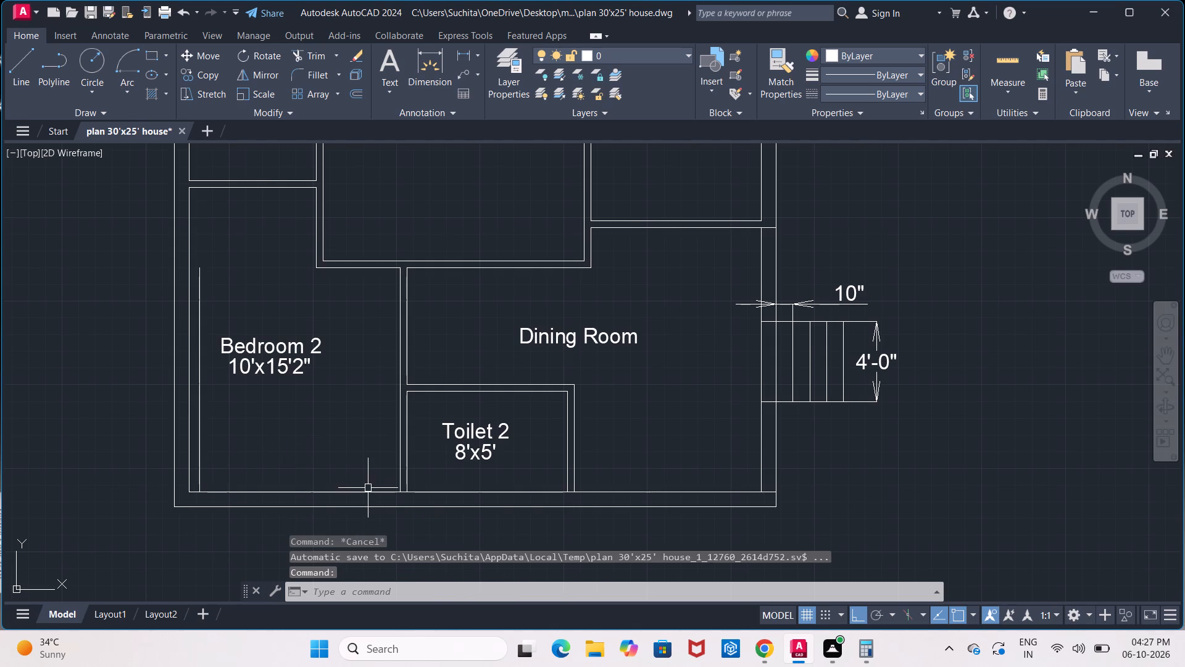
# Erase the dining room's piece of the lower inner wall line and stretch the remaining line to the dining room's inside outer corner.
pyautogui.click(605, 489)
pyautogui.press('Delete')
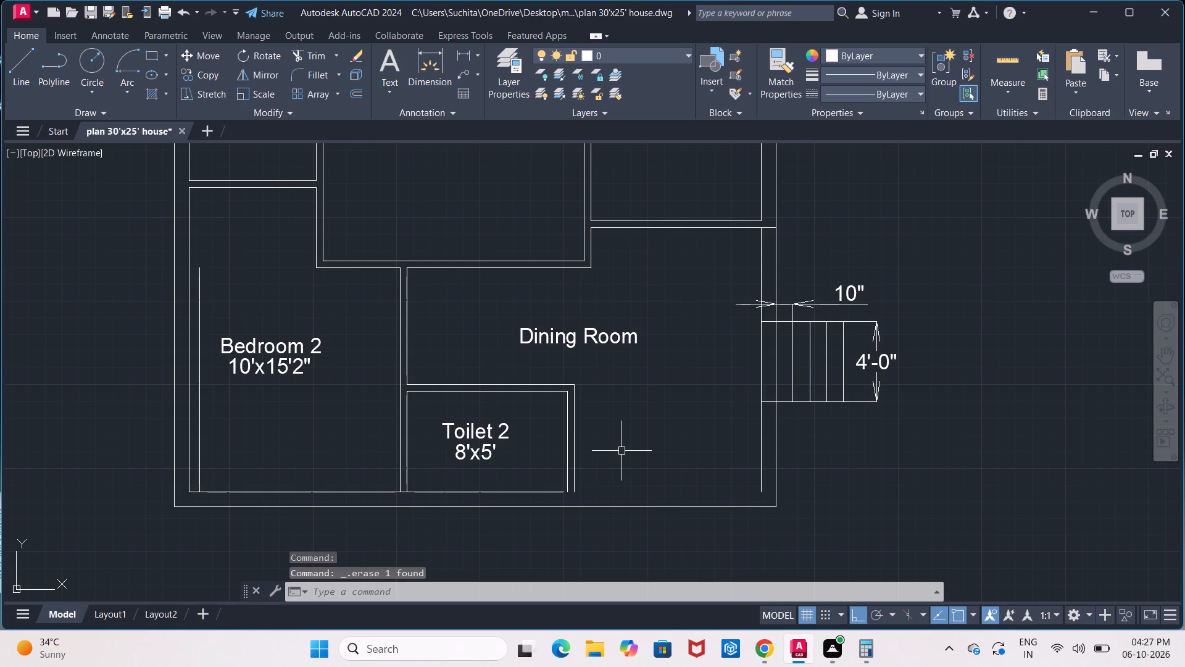
pyautogui.click(554, 495)
pyautogui.click(563, 491)
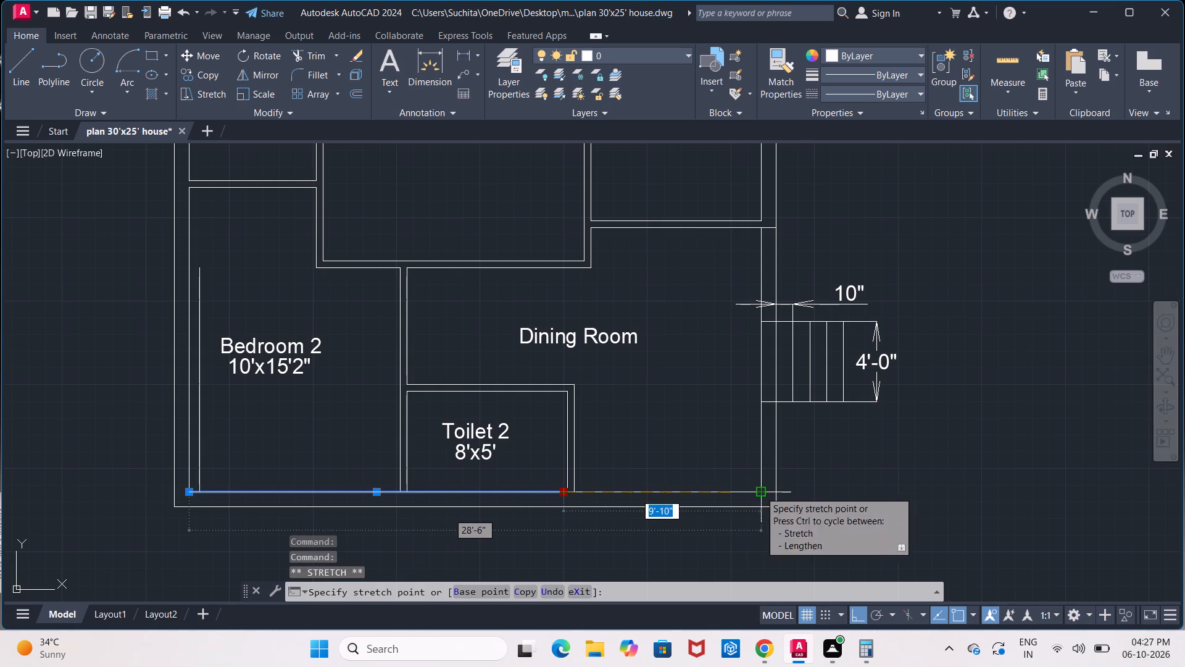
pyautogui.click(760, 492)
pyautogui.press('Escape')
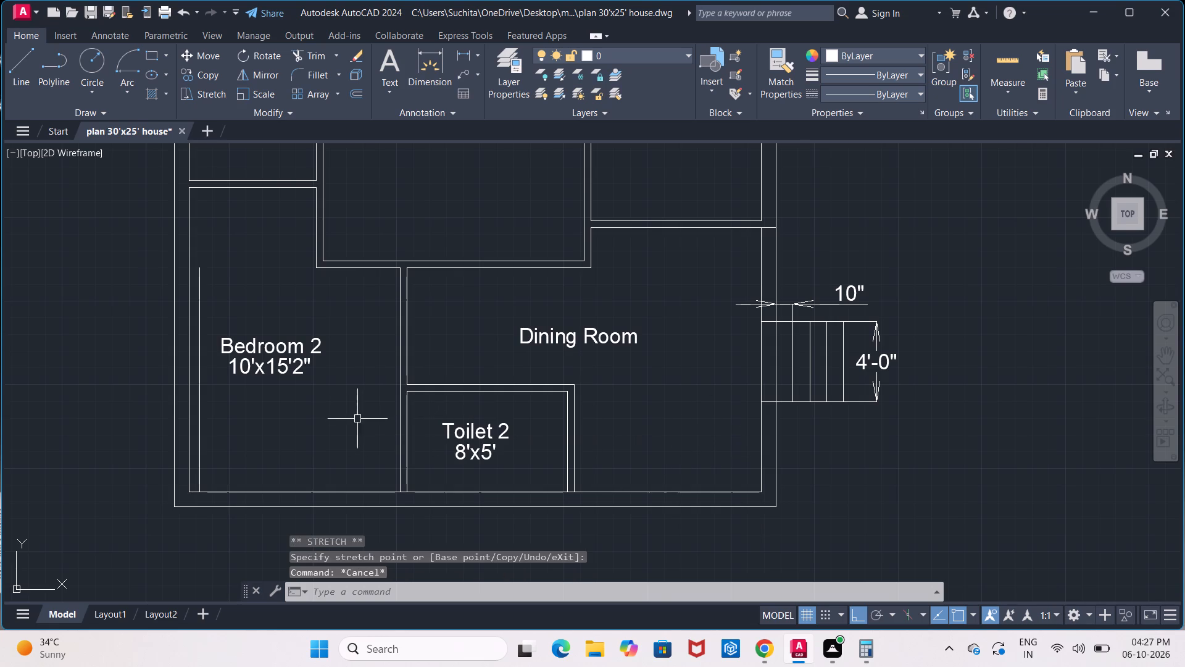
# Offset the lower inner wall line by 14'10" through Bedroom 2 toward Toilet 1.
pyautogui.press('o')
pyautogui.press('Return')
pyautogui.write("14'")
pyautogui.write('10')
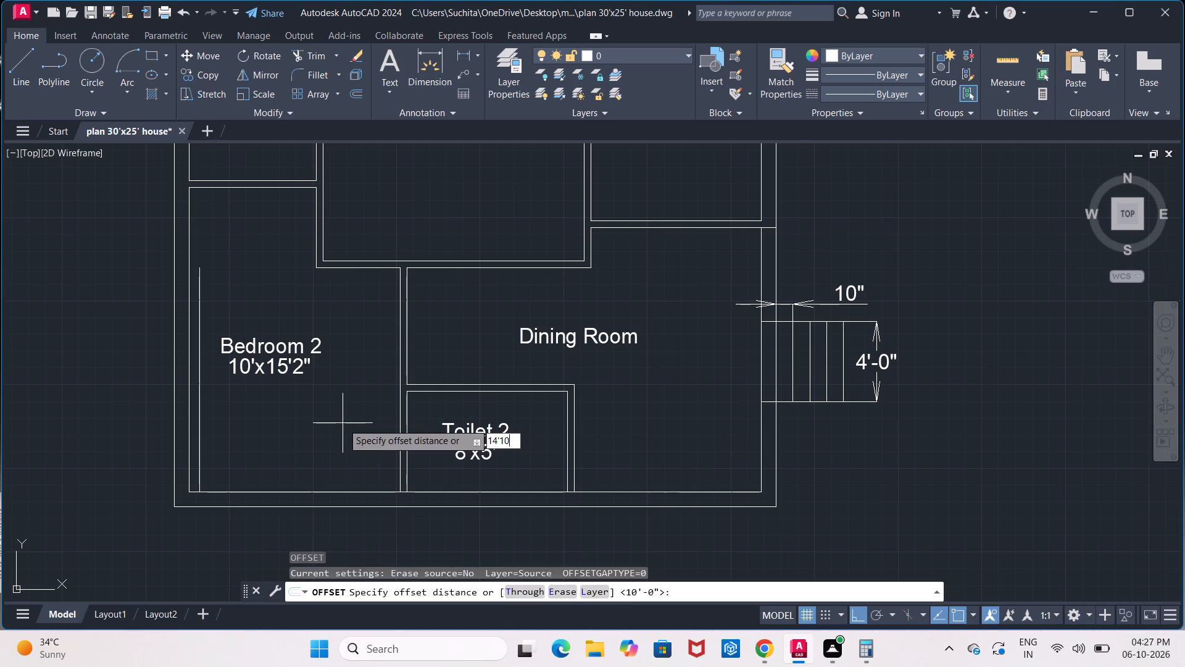
pyautogui.hotkey('shift', '"')
pyautogui.press('Return')
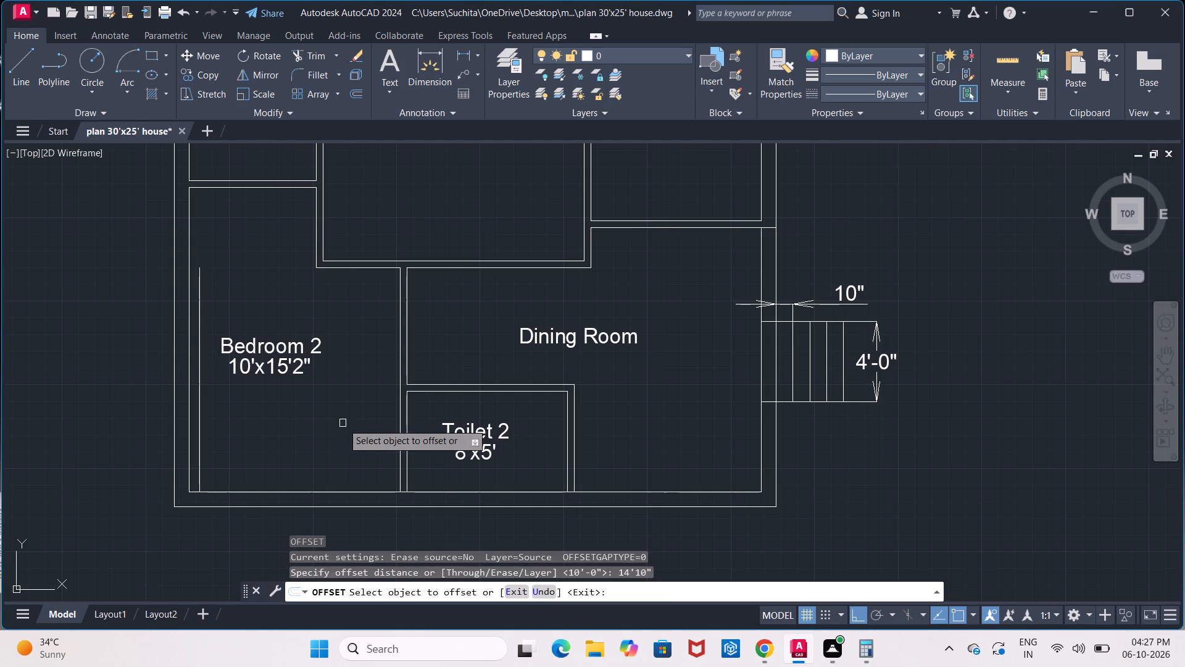
pyautogui.click(335, 492)
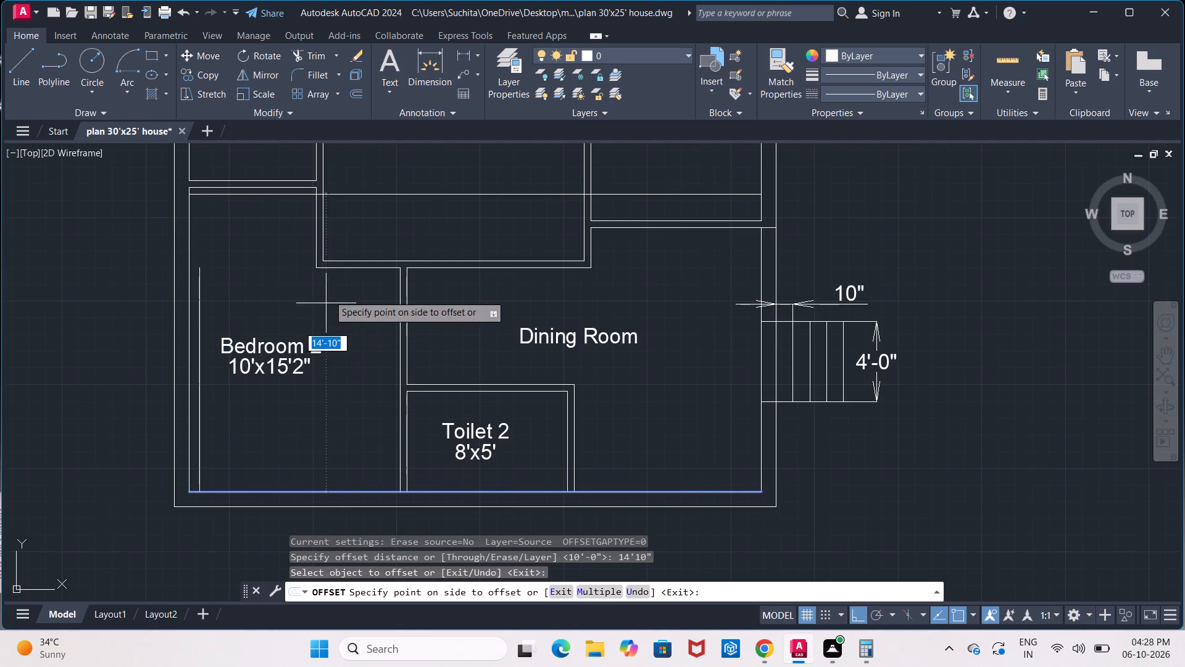
pyautogui.click(330, 217)
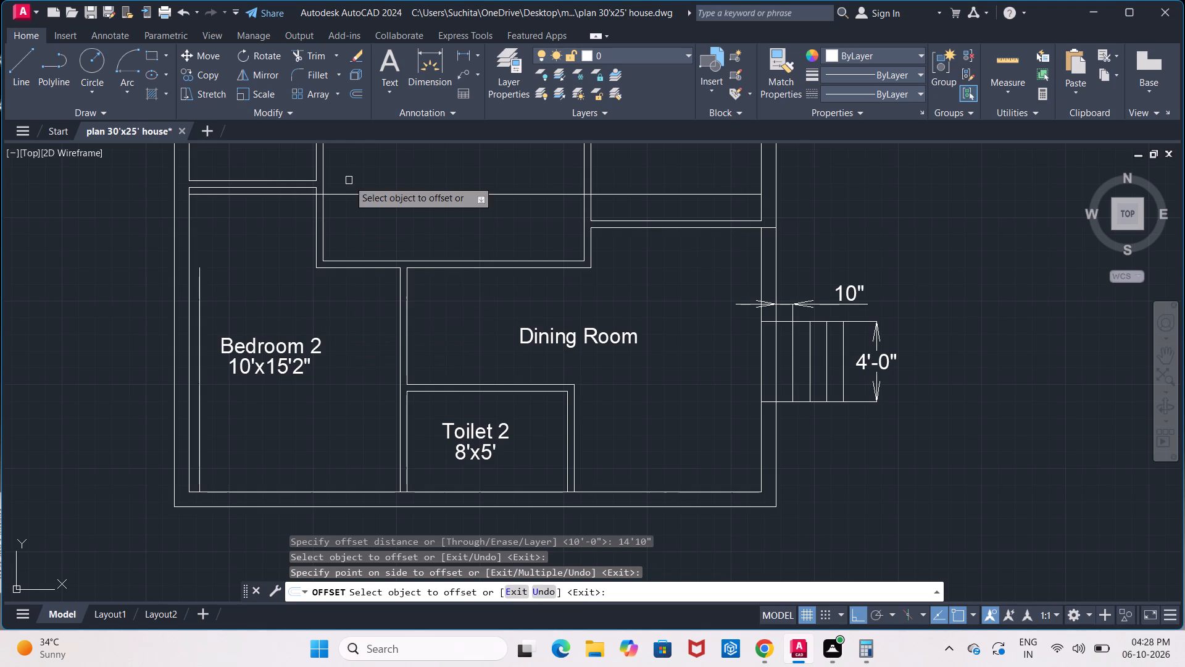
pyautogui.moveTo(357, 172); pyautogui.dragTo(397, 288, button='middle')
pyautogui.scroll(-1, 375, 235)
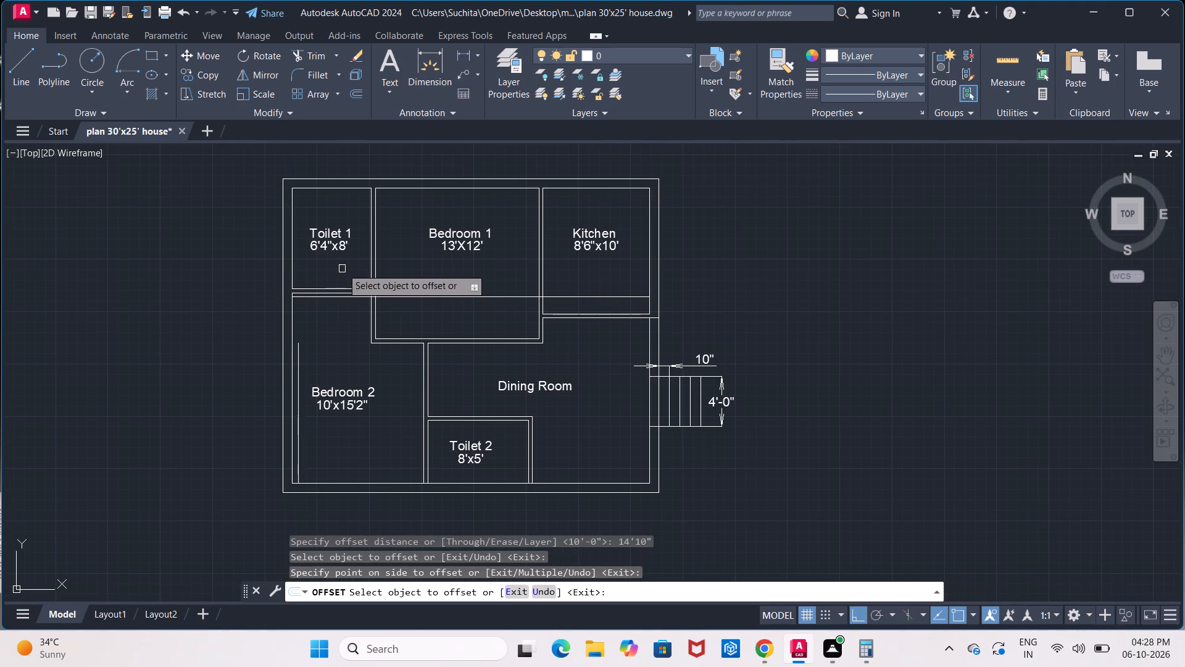
pyautogui.scroll(1, 316, 264)
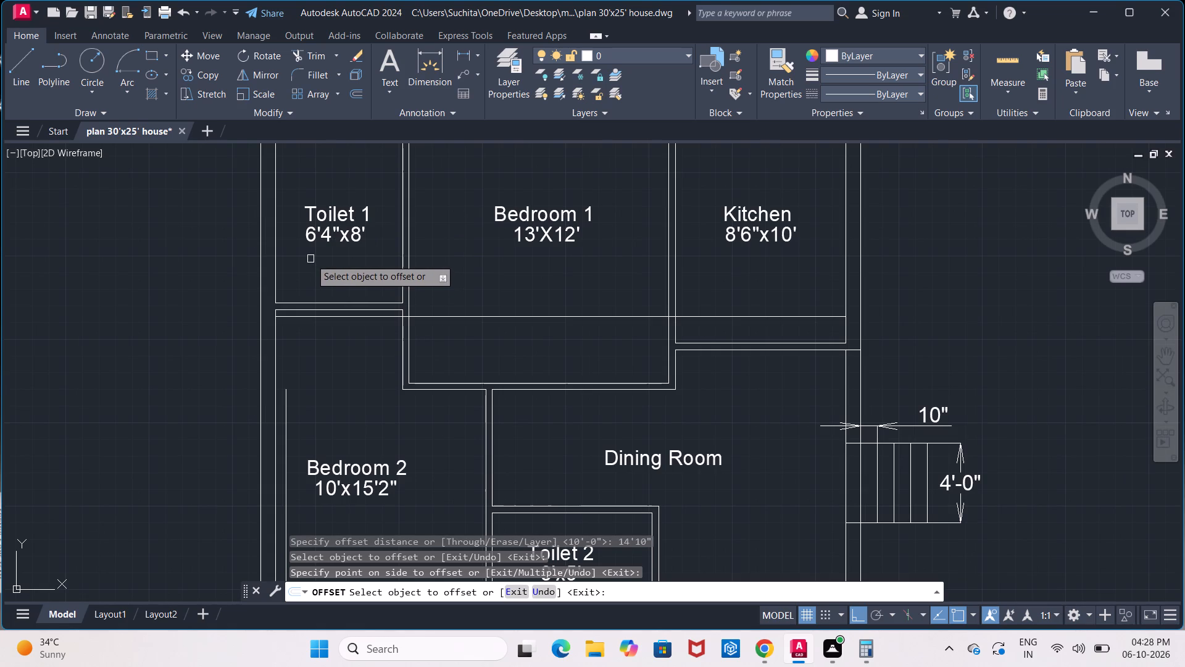
pyautogui.scroll(2, 310, 259)
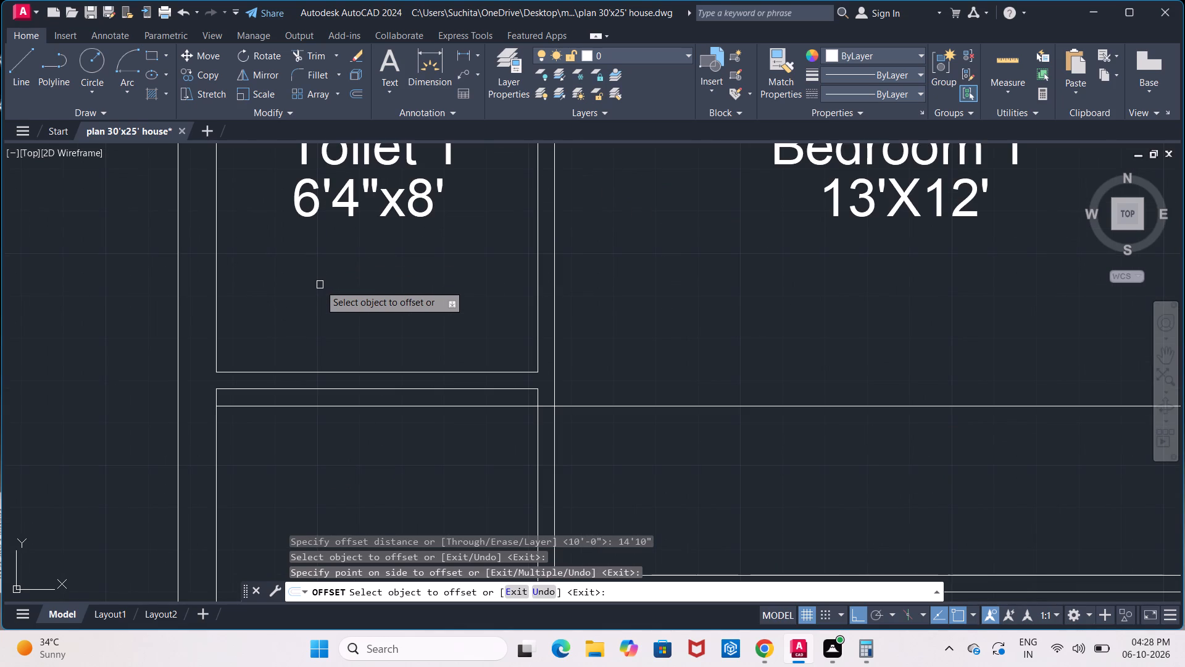
pyautogui.press('Escape')
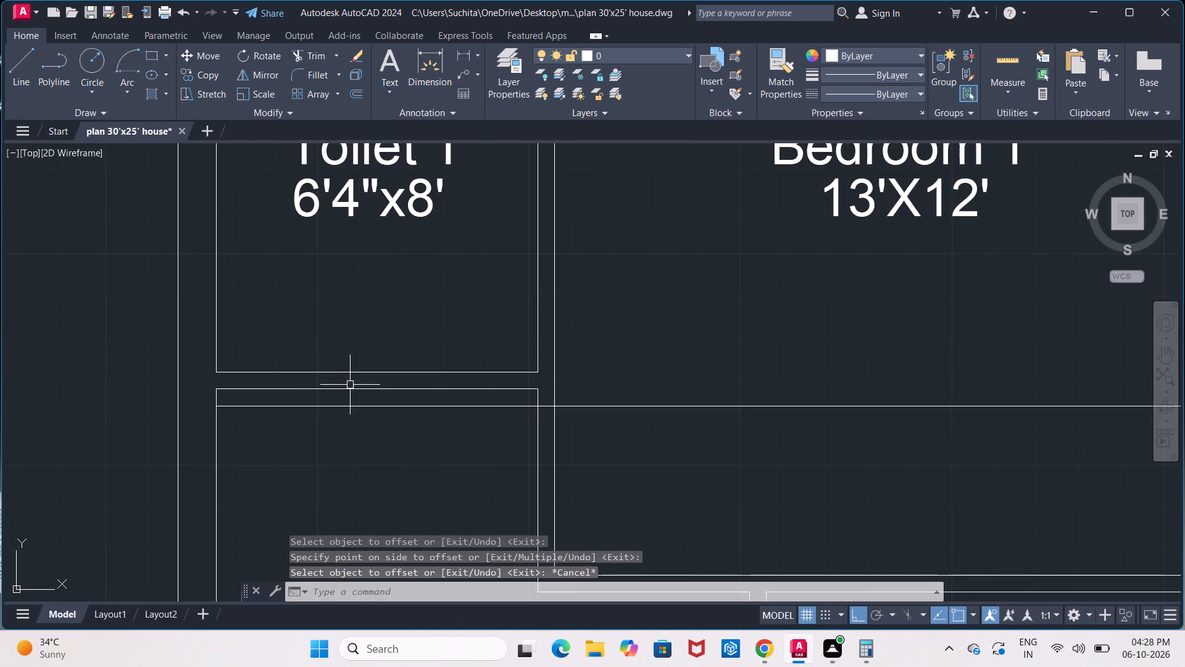
# Erase both lines of the existing wall between Toilet 1 and Bedroom 2.
pyautogui.click(348, 386)
pyautogui.click(350, 371)
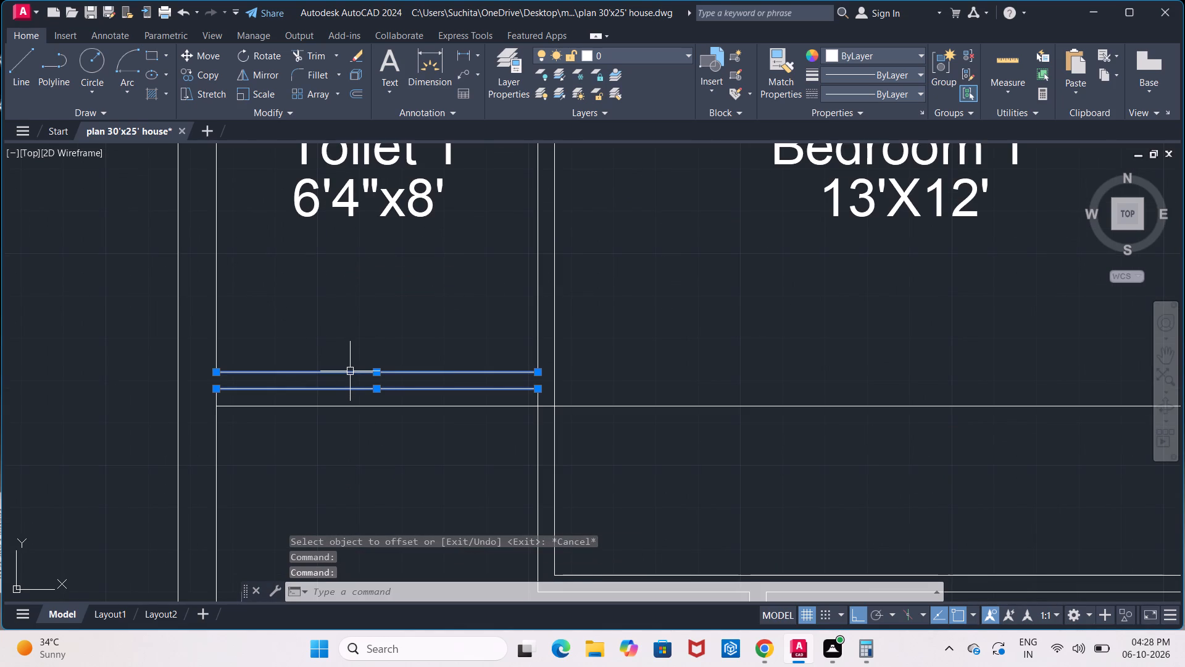
pyautogui.press('Delete')
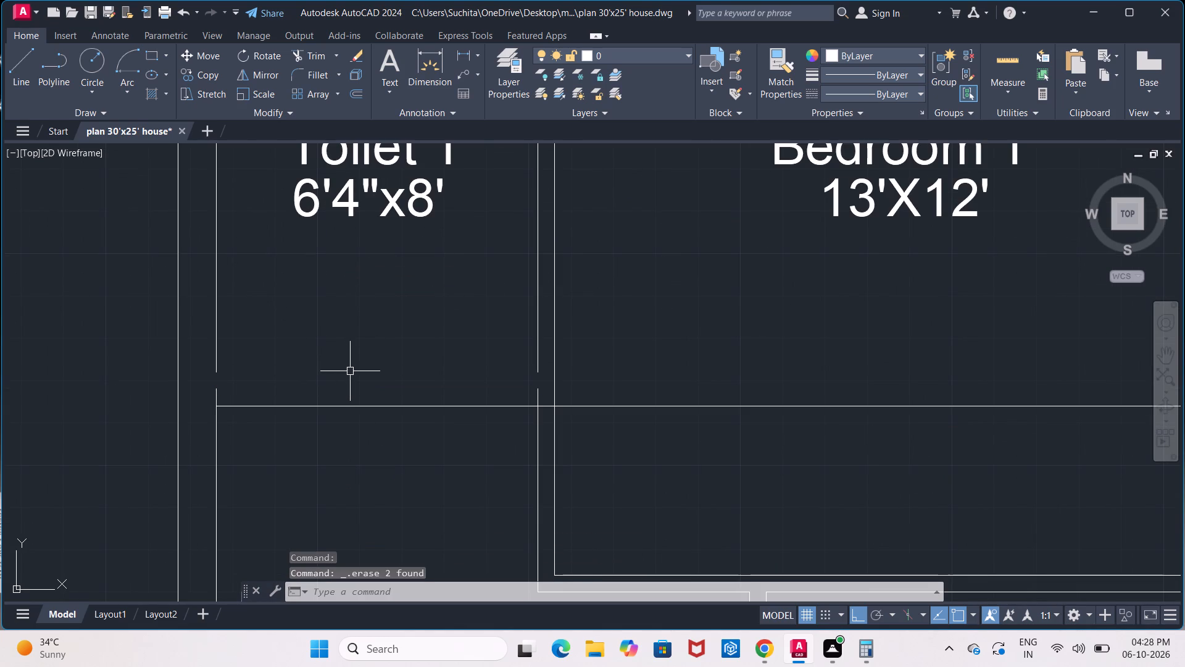
# Offset the new line between Bedroom 2 and Toilet 1 by 4" toward Toilet 1 to give the wall thickness.
pyautogui.press('o')
pyautogui.press('Return')
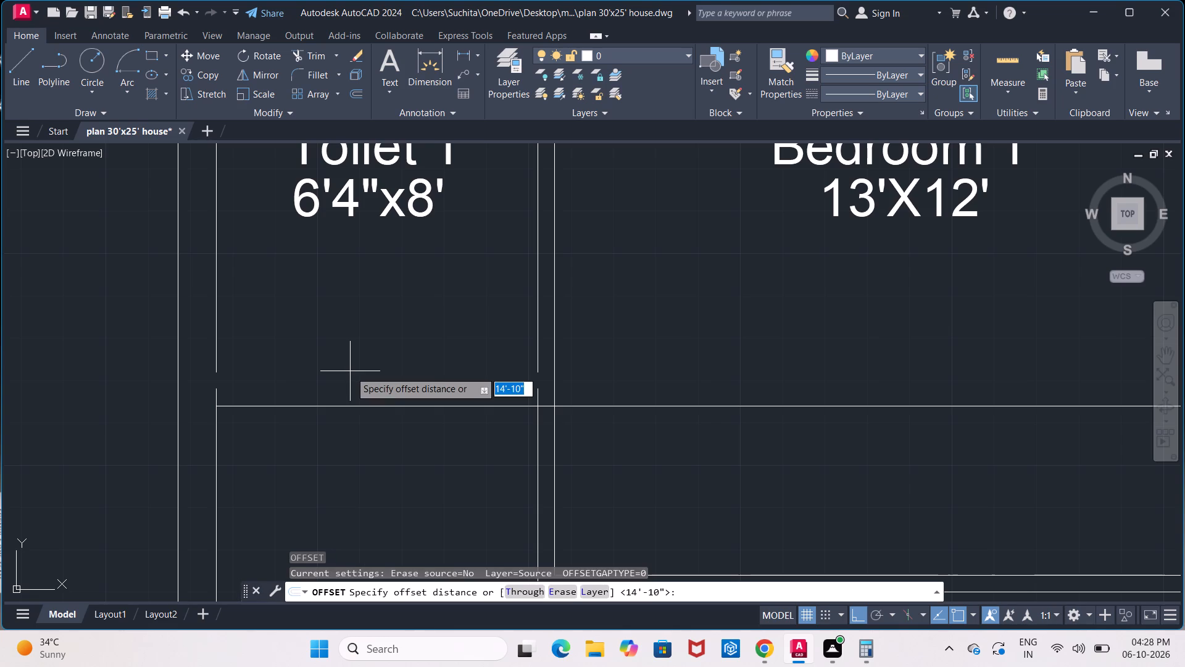
pyautogui.press('4')
pyautogui.hotkey('shift', '"')
pyautogui.press('Return')
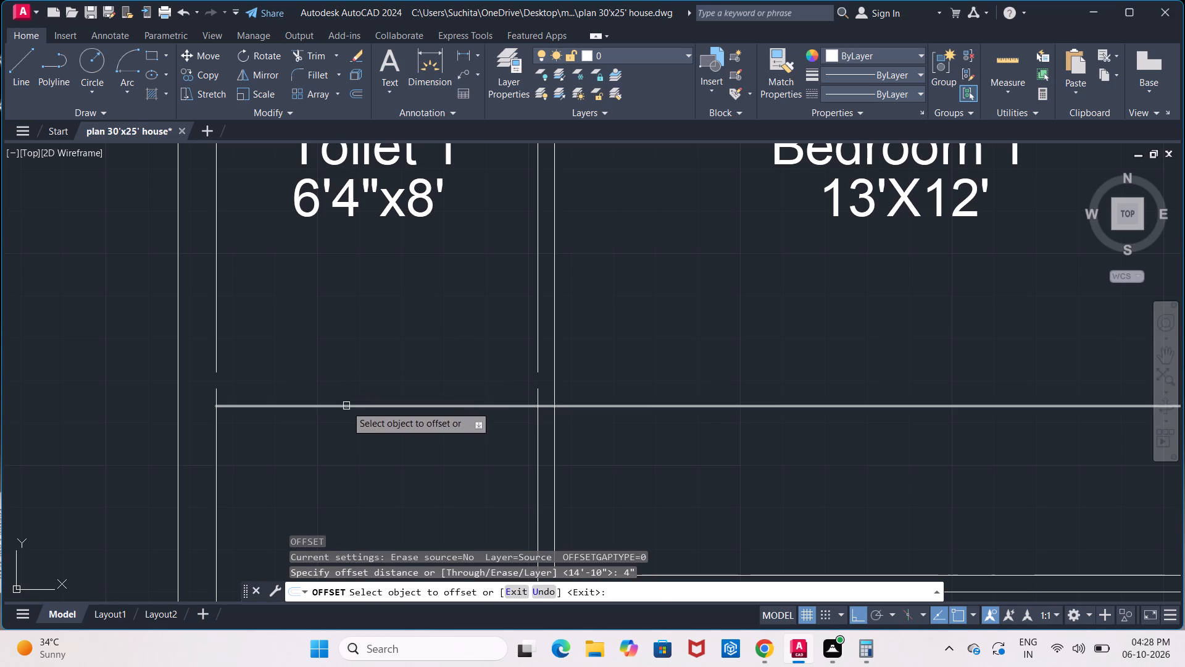
pyautogui.click(346, 406)
pyautogui.click(343, 366)
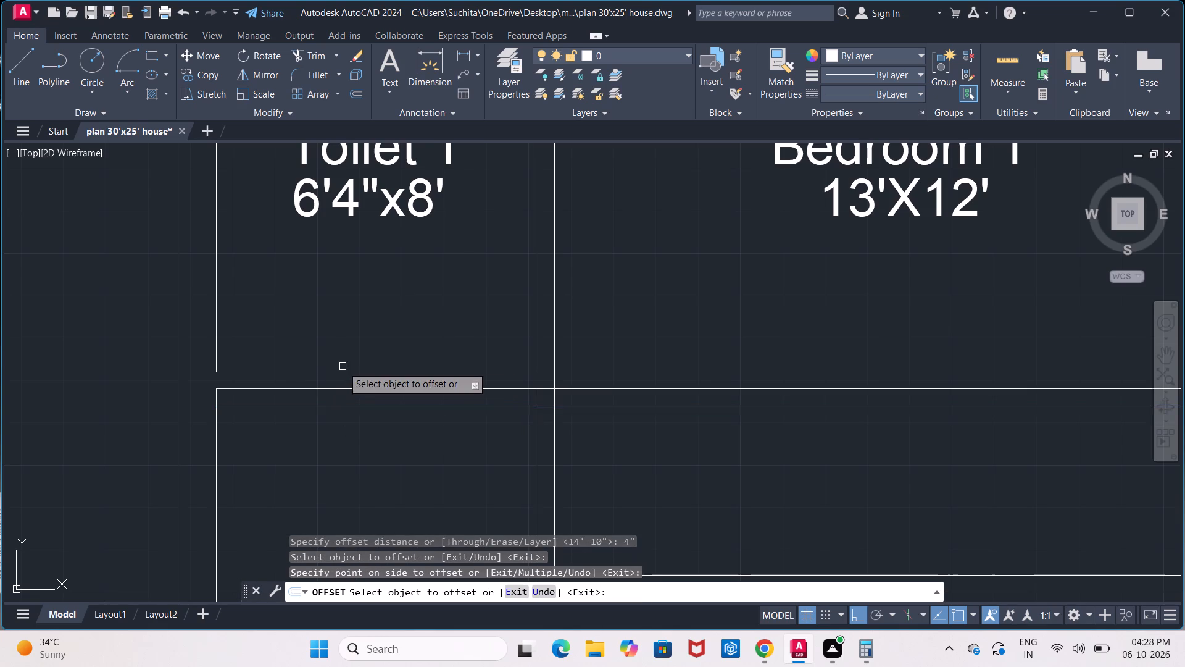
pyautogui.press('Escape')
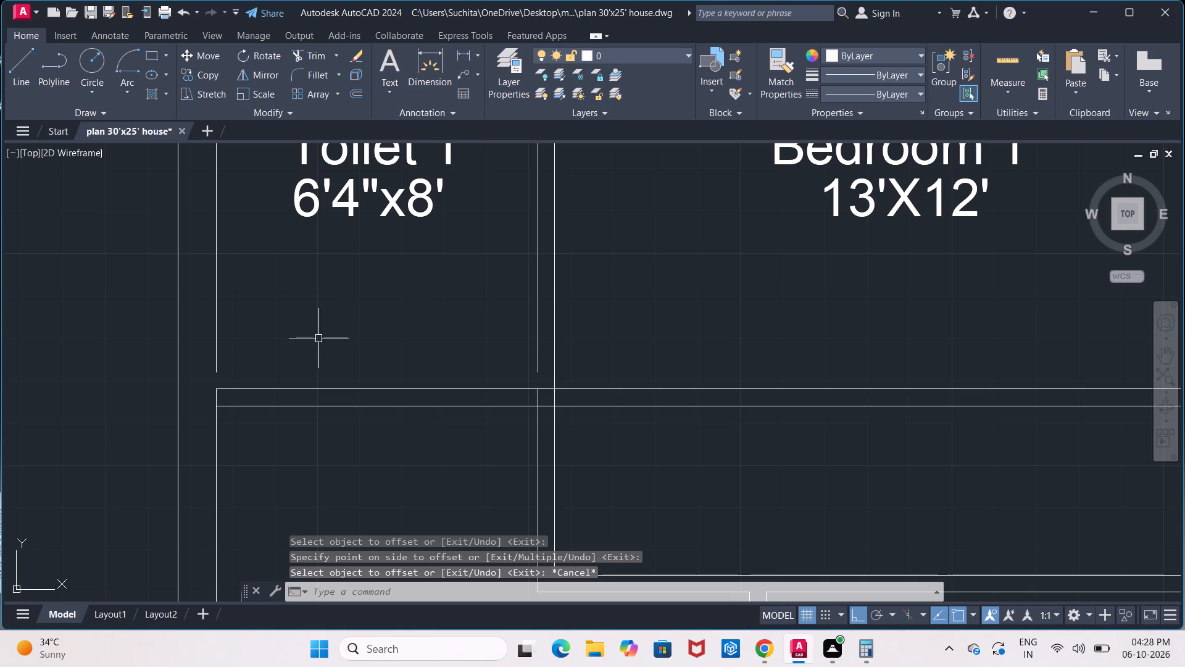
pyautogui.press('Escape')
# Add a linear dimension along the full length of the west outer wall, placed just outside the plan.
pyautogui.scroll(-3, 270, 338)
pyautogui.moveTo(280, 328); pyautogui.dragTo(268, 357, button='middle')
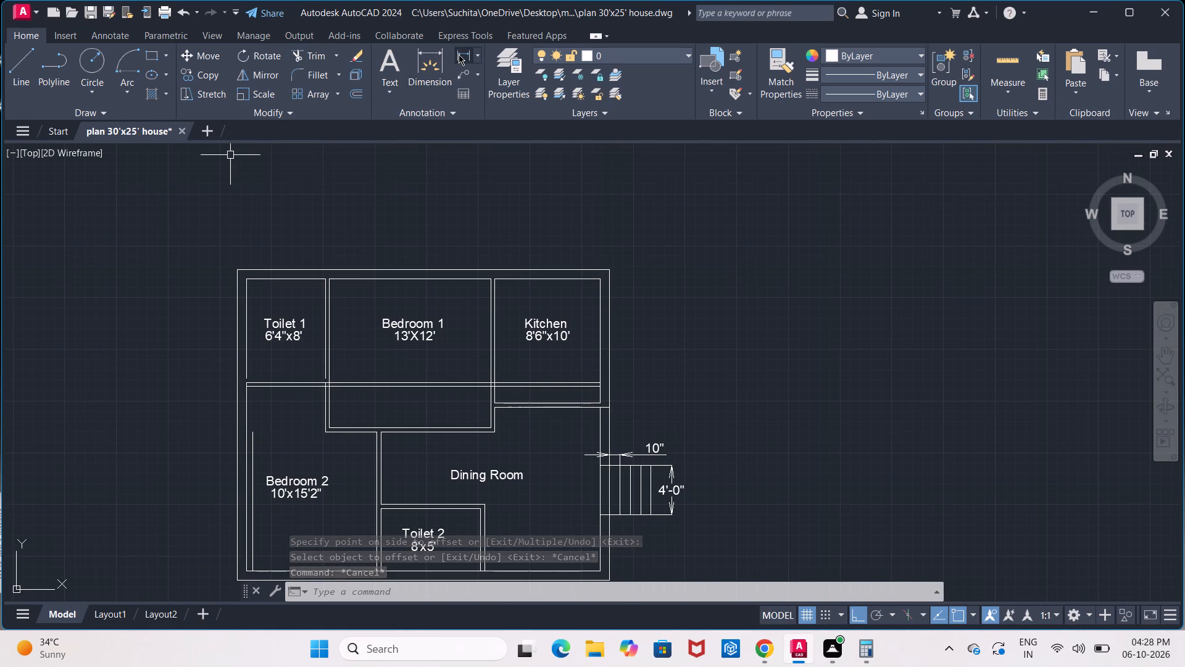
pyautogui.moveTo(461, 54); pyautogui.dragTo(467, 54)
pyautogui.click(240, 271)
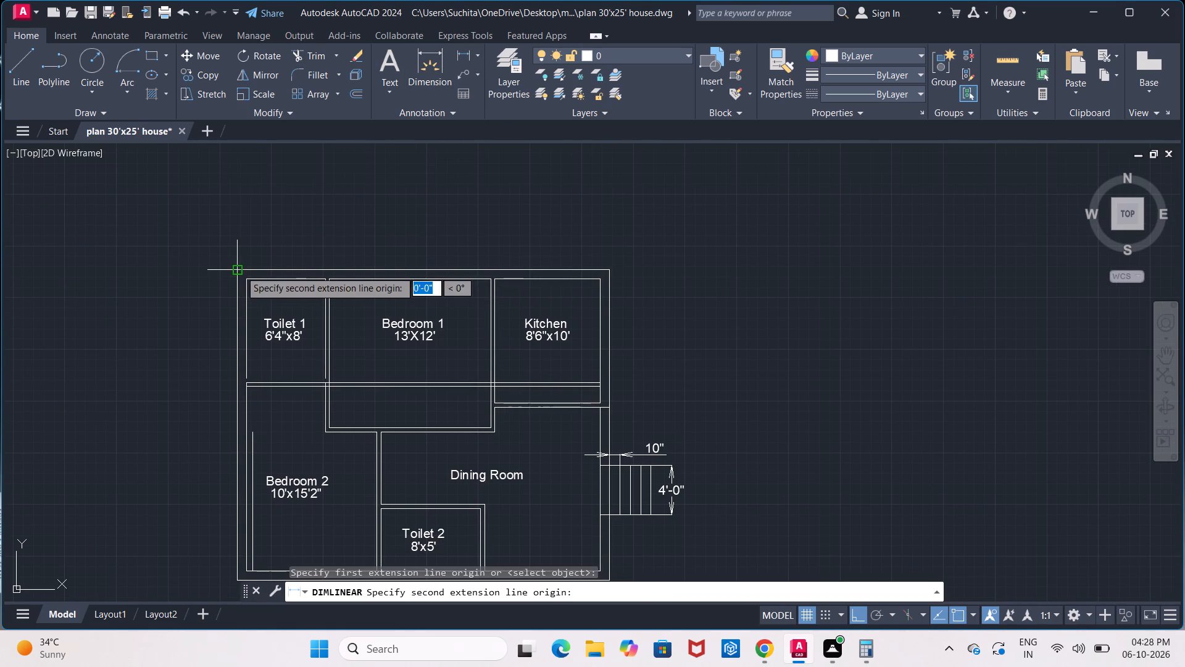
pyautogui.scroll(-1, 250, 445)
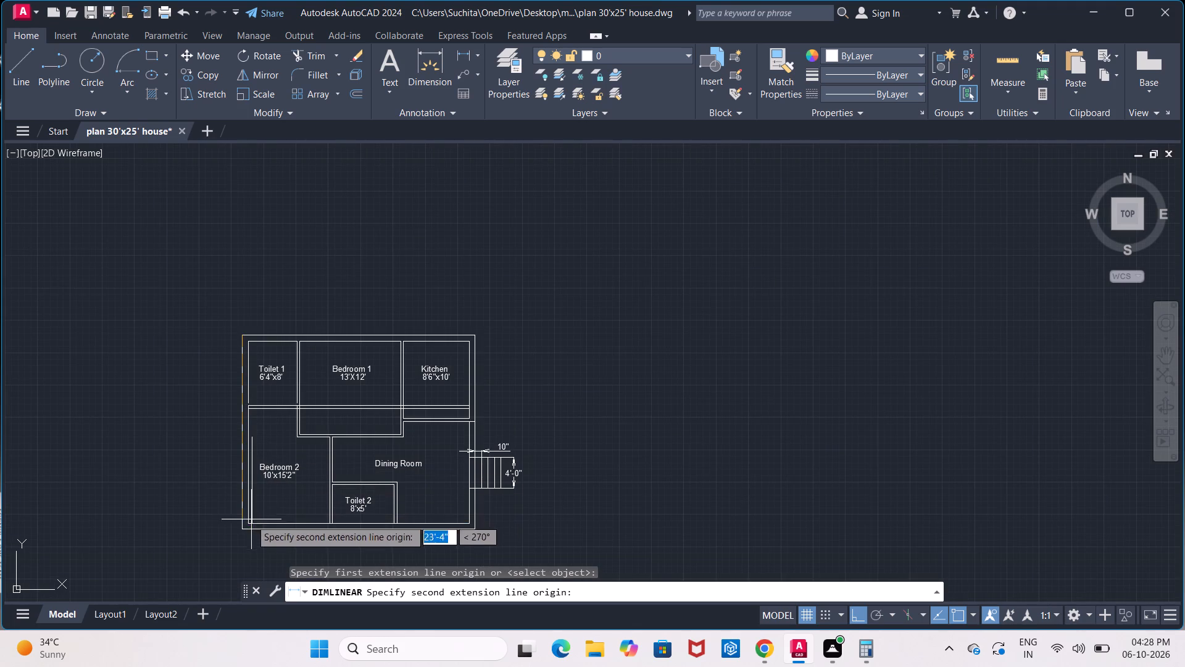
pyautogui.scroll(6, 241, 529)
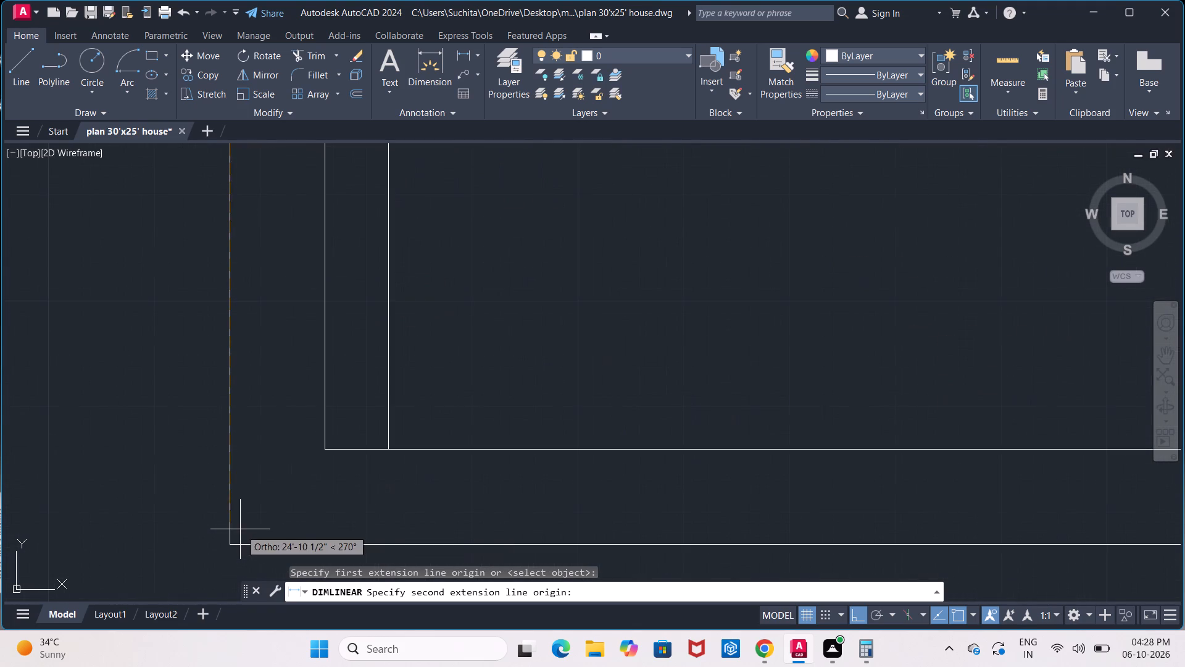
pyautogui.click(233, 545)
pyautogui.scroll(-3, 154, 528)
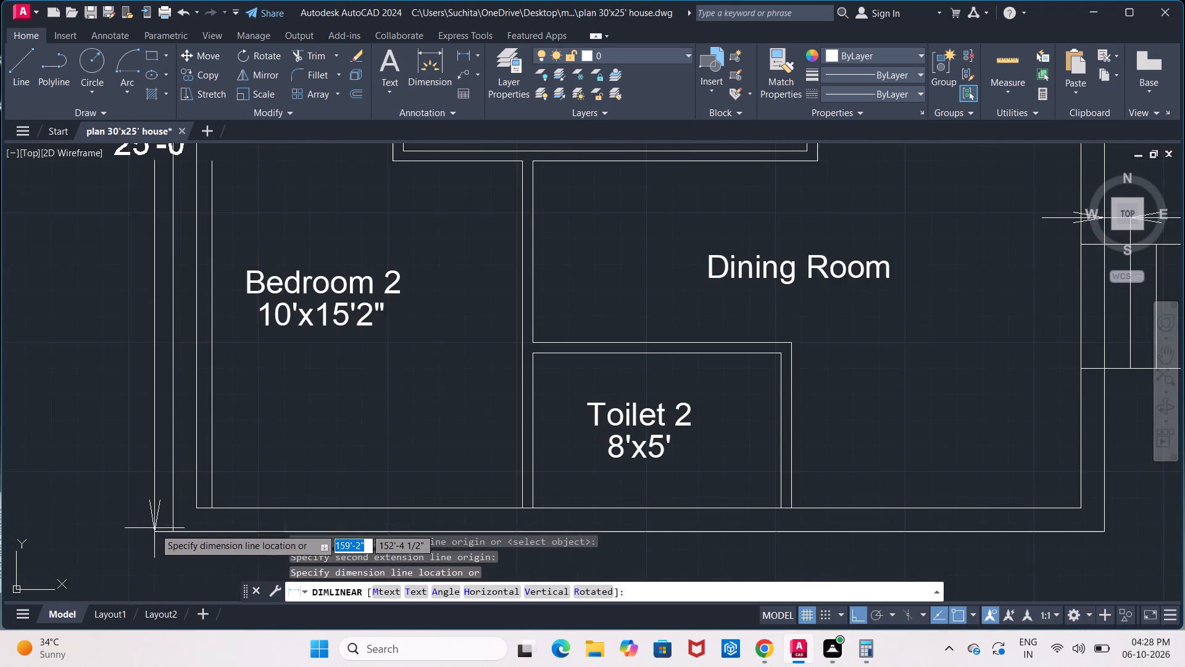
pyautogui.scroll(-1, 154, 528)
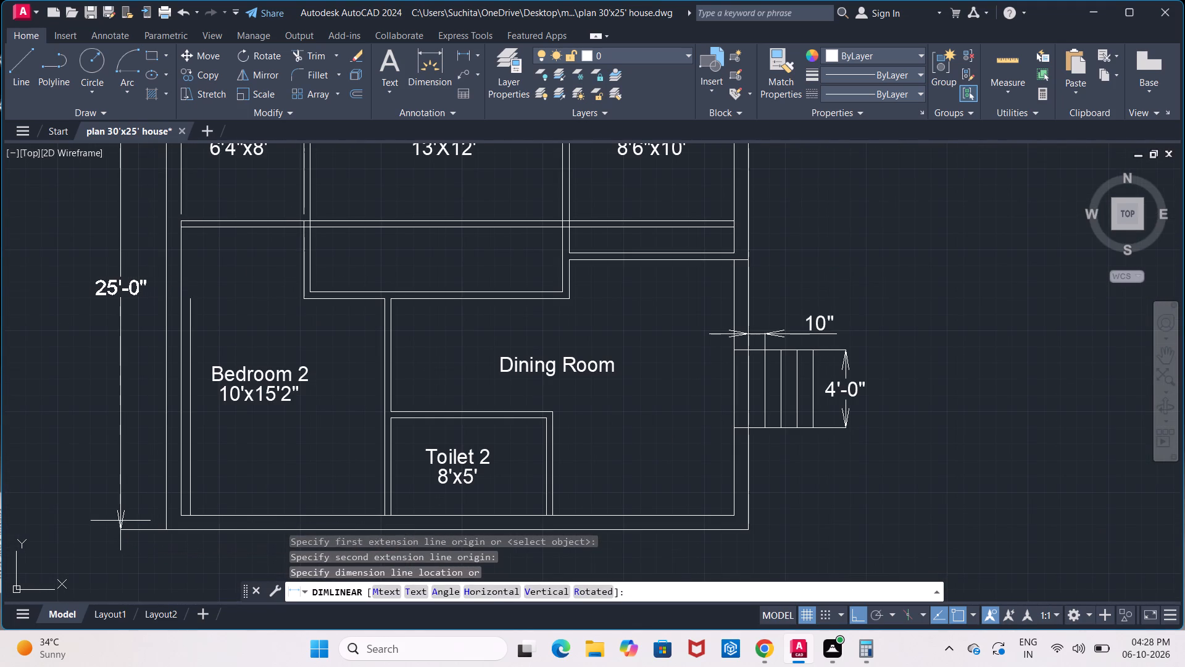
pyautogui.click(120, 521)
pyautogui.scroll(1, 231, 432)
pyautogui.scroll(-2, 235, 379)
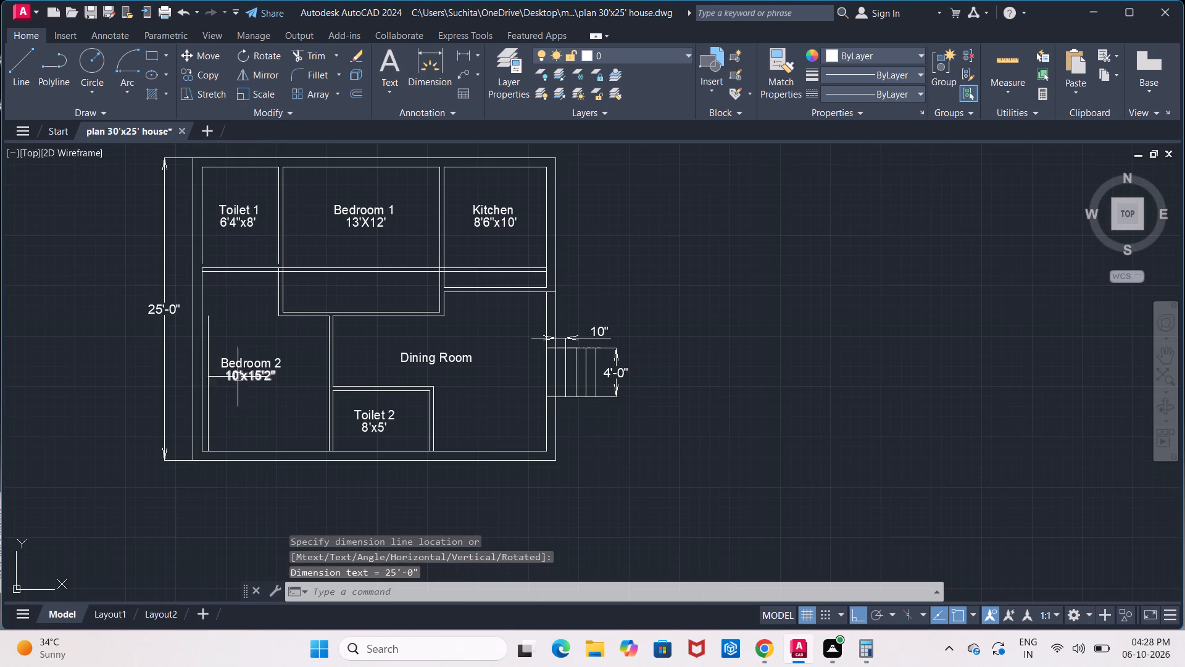
# Stretch Bedroom 2's short inner west wall line up 4'-0" to the upper line of the wall below Toilet 1.
pyautogui.moveTo(237, 325); pyautogui.dragTo(266, 388, button='middle')
pyautogui.scroll(-1, 252, 372)
pyautogui.scroll(1, 250, 369)
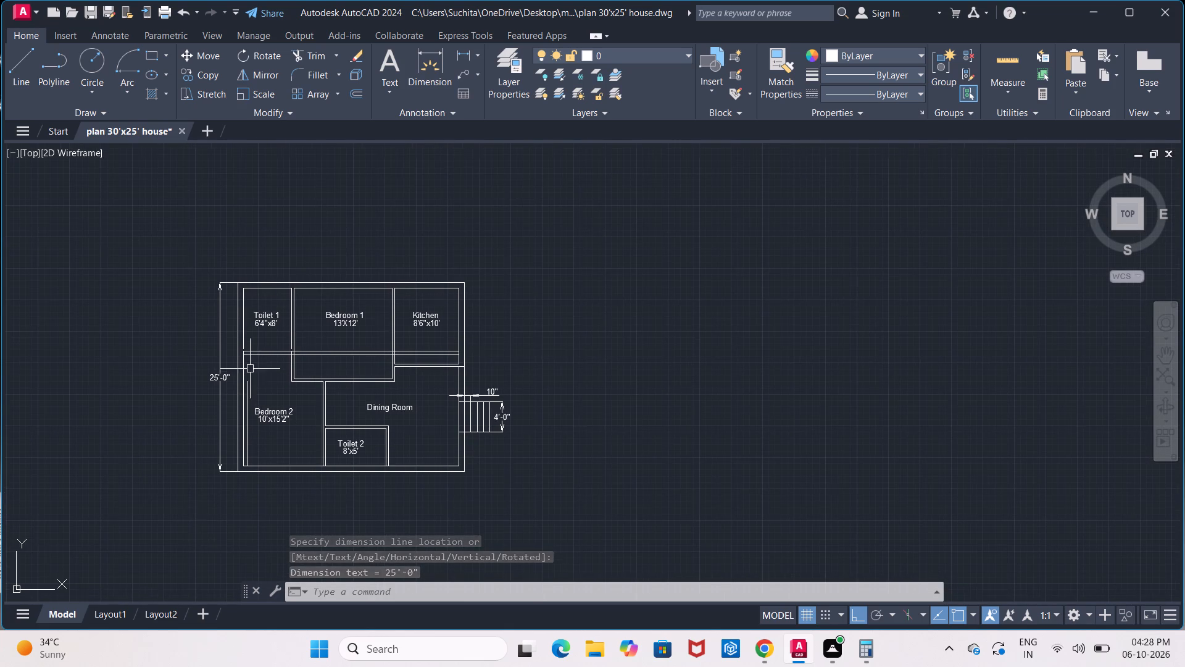
pyautogui.scroll(1, 250, 369)
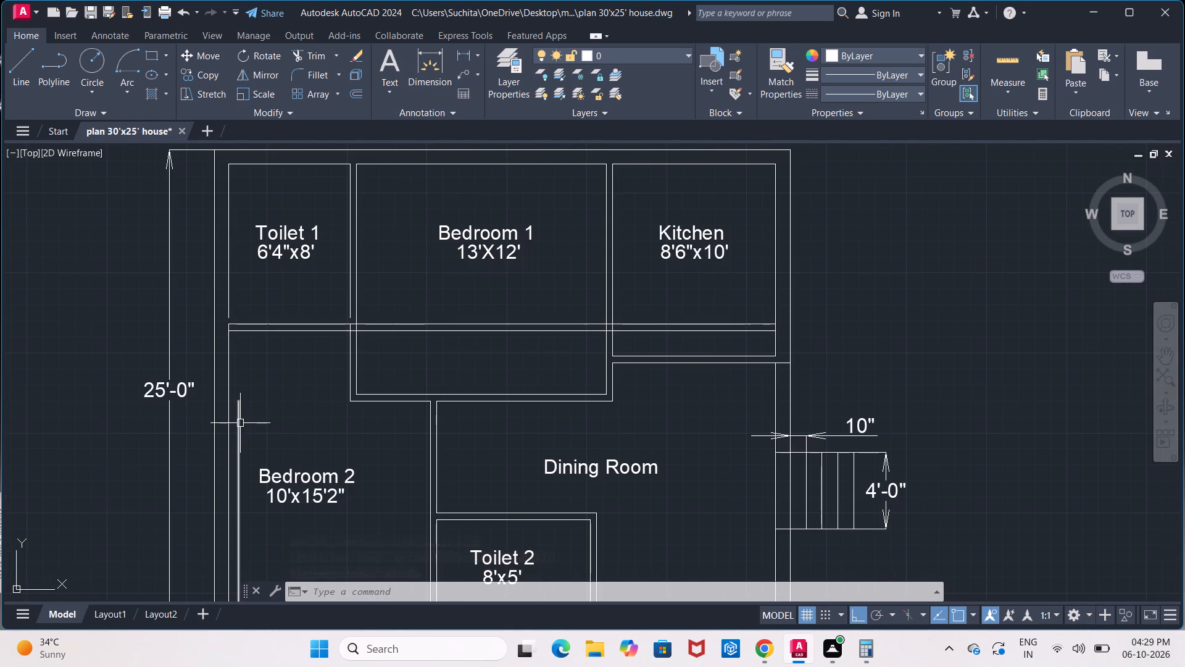
pyautogui.click(240, 423)
pyautogui.click(235, 402)
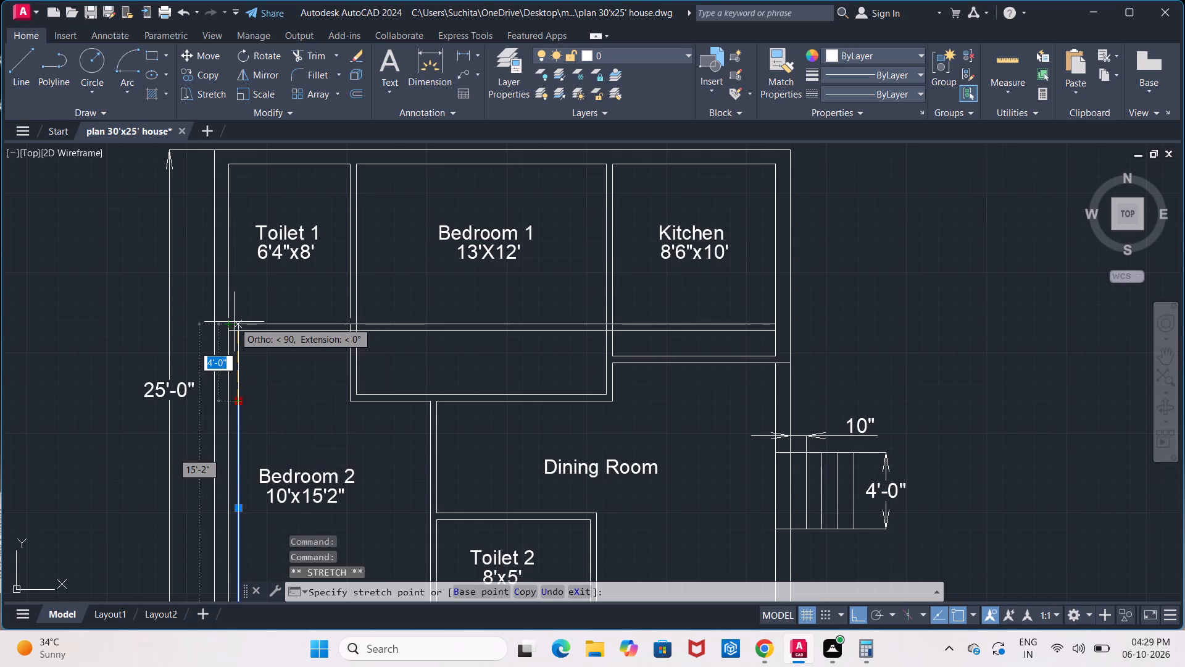
pyautogui.click(234, 322)
pyautogui.press('Escape')
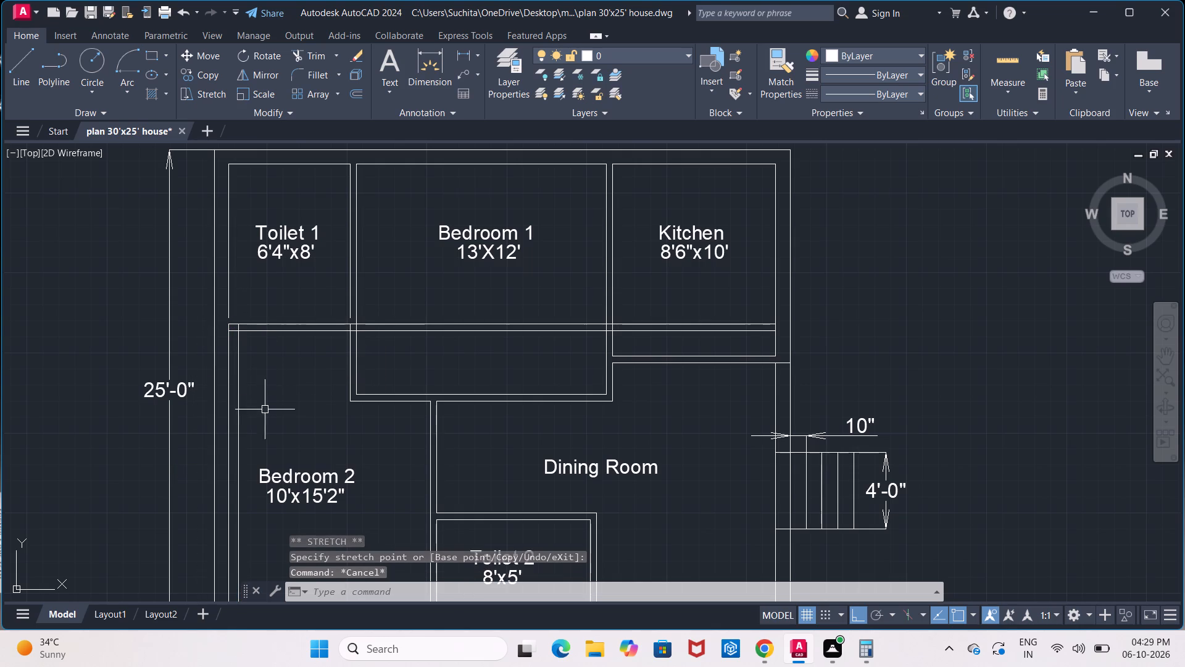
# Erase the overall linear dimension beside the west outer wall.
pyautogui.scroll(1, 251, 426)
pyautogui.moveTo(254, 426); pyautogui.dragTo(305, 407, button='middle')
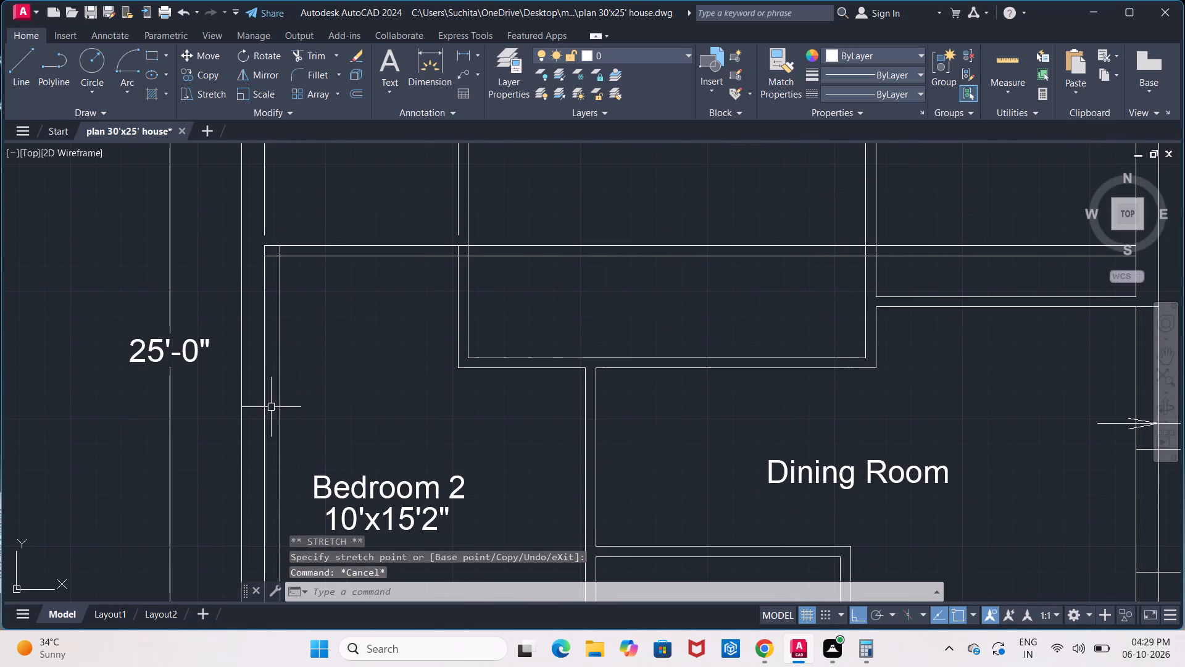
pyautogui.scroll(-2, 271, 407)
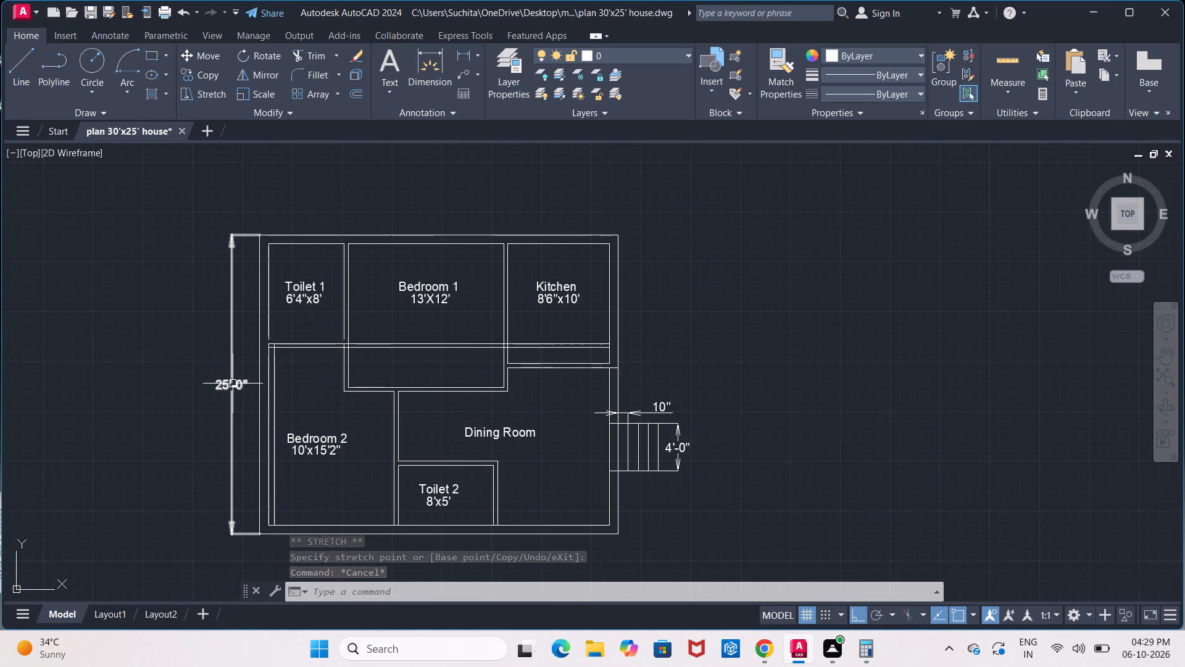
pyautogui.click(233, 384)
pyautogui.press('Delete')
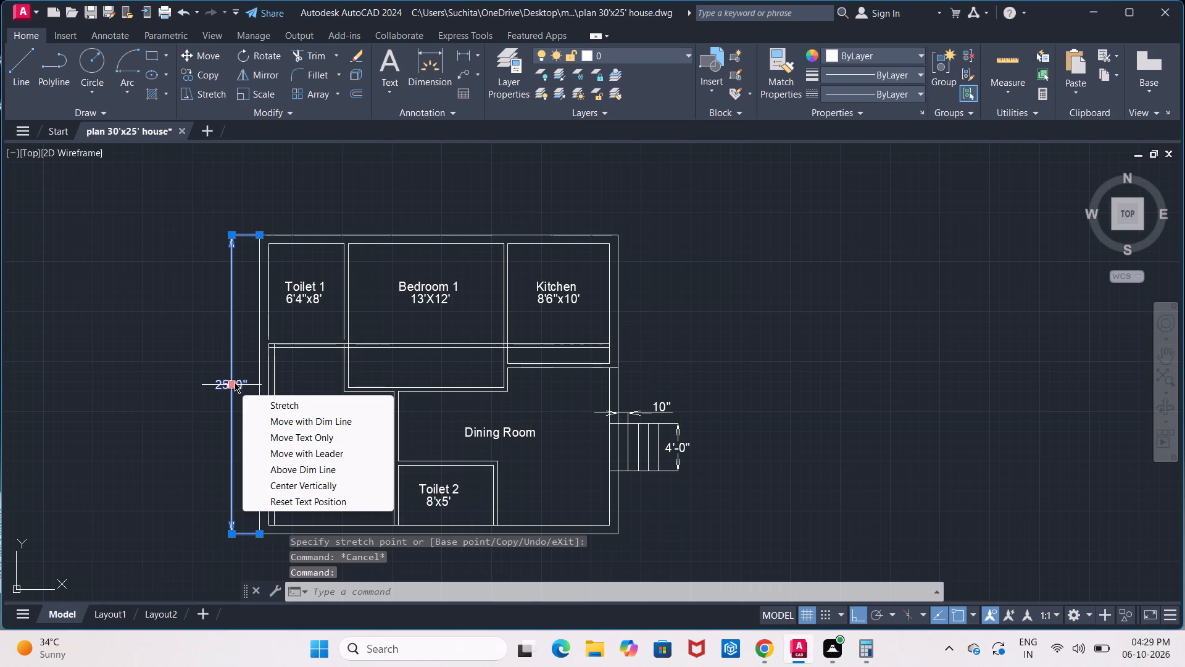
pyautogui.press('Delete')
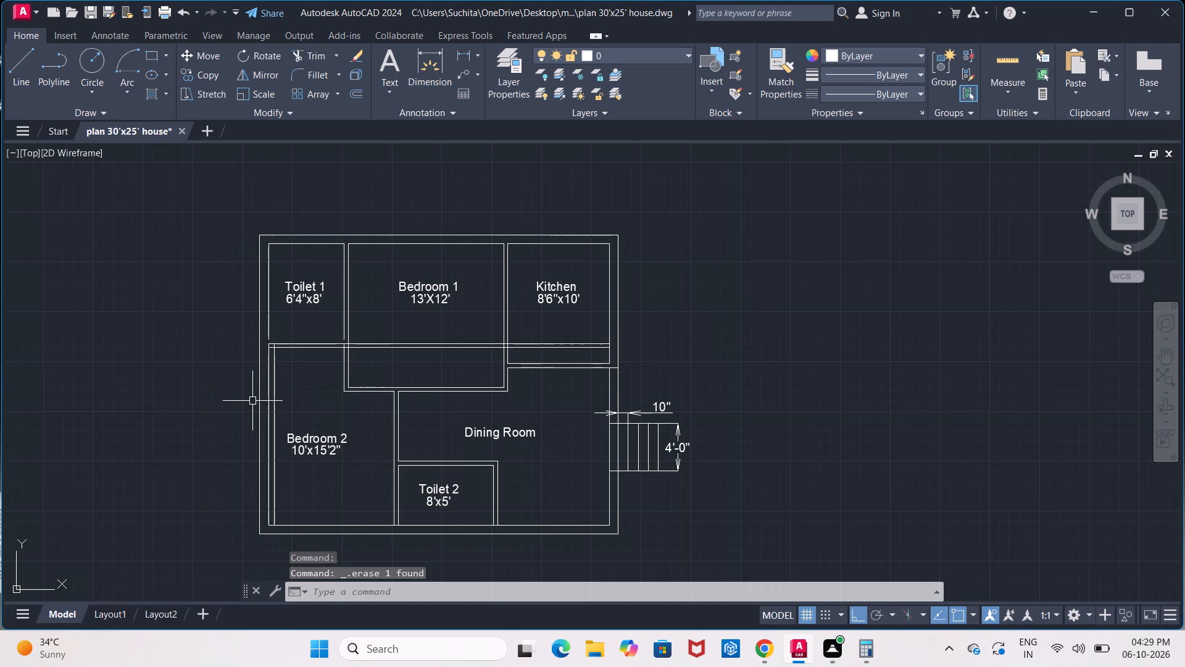
# Offset Bedroom 2's stretched inner west wall line by 9" outward to form the new outer wall line.
pyautogui.scroll(3, 254, 400)
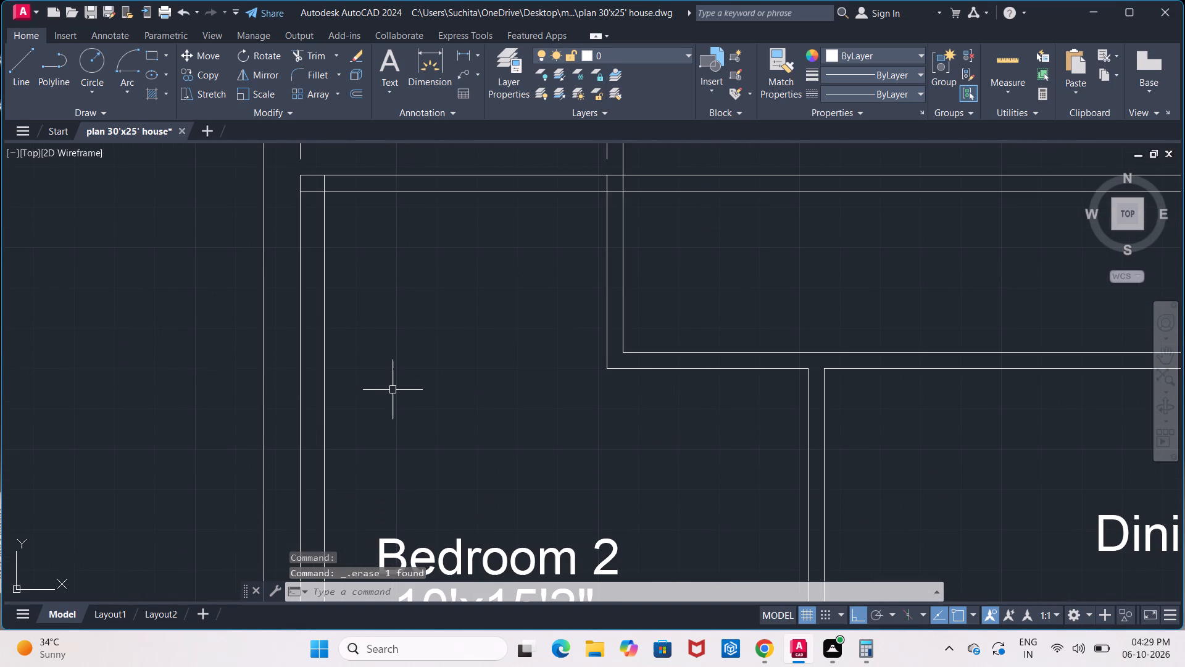
pyautogui.press('o')
pyautogui.press('Return')
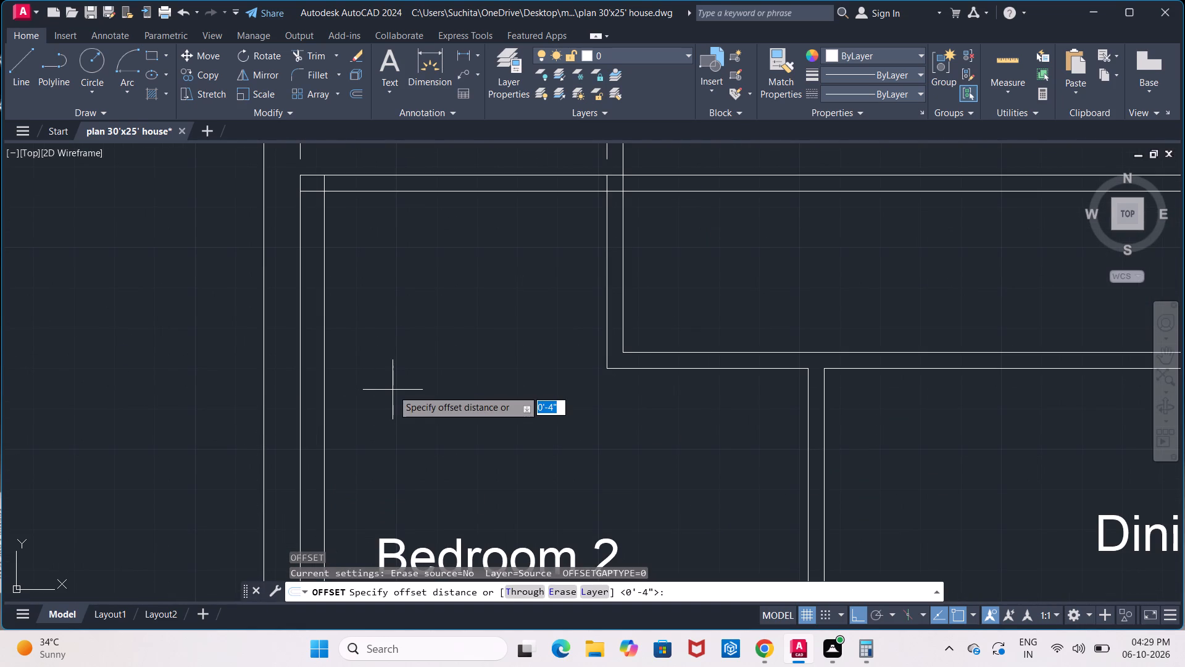
pyautogui.press('9')
pyautogui.hotkey('shift', '"')
pyautogui.press('Return')
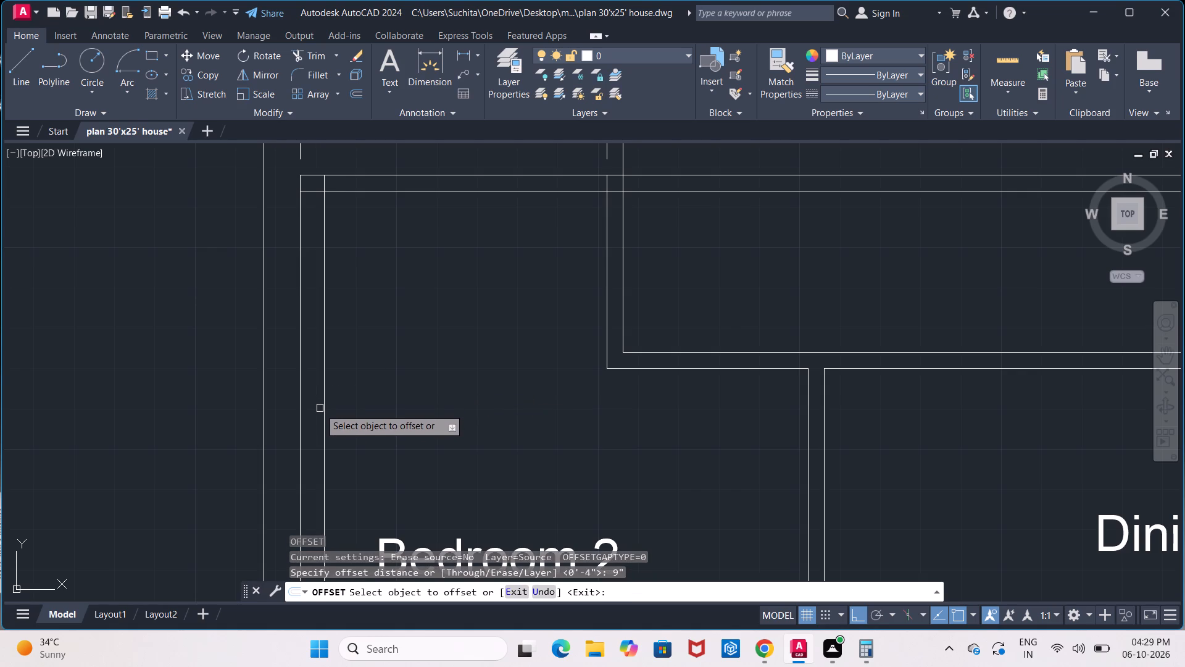
pyautogui.click(326, 421)
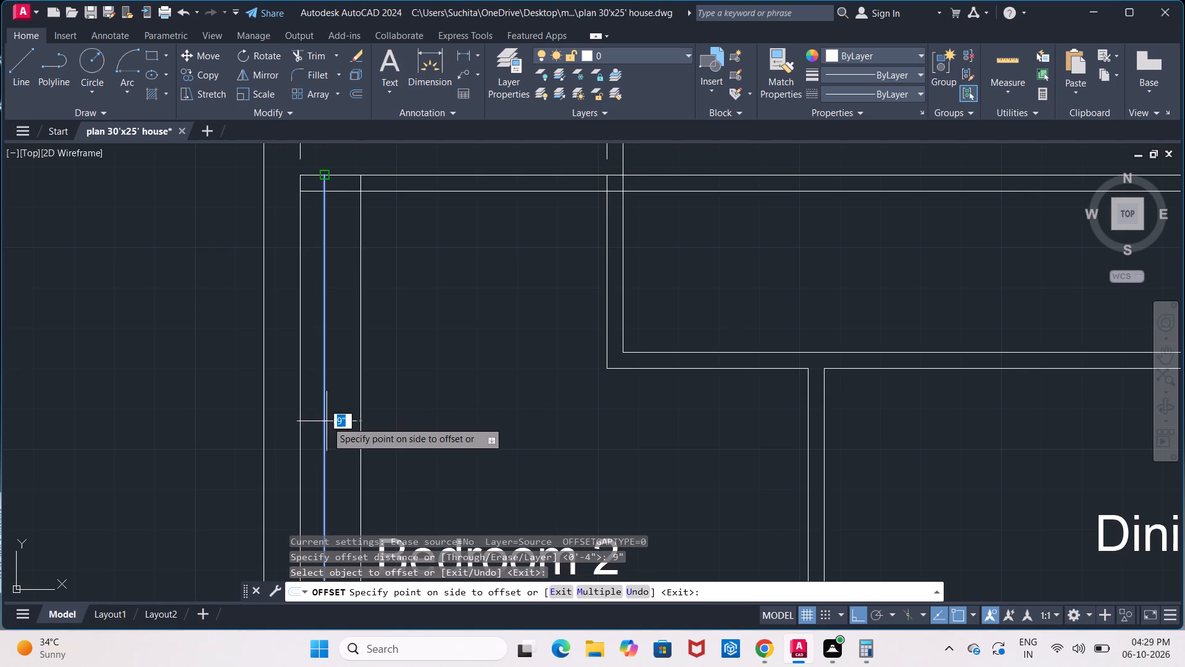
pyautogui.click(272, 424)
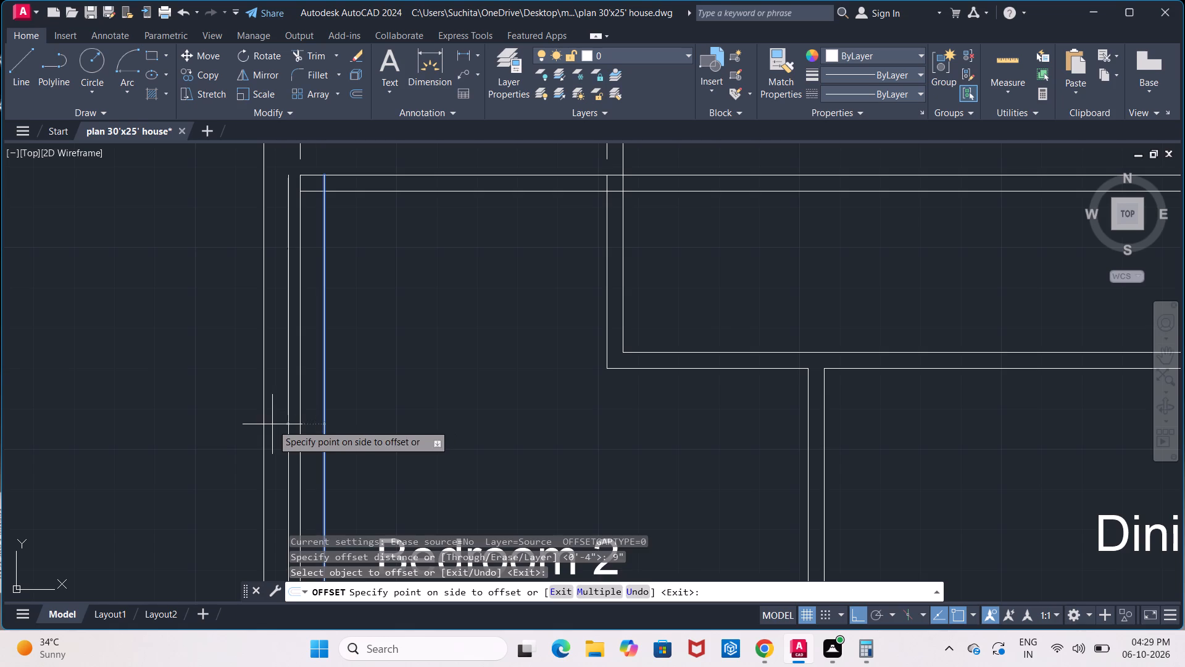
pyautogui.moveTo(351, 422); pyautogui.dragTo(302, 557, button='middle')
pyautogui.scroll(-2, 304, 491)
pyautogui.moveTo(322, 404); pyautogui.dragTo(320, 434, button='middle')
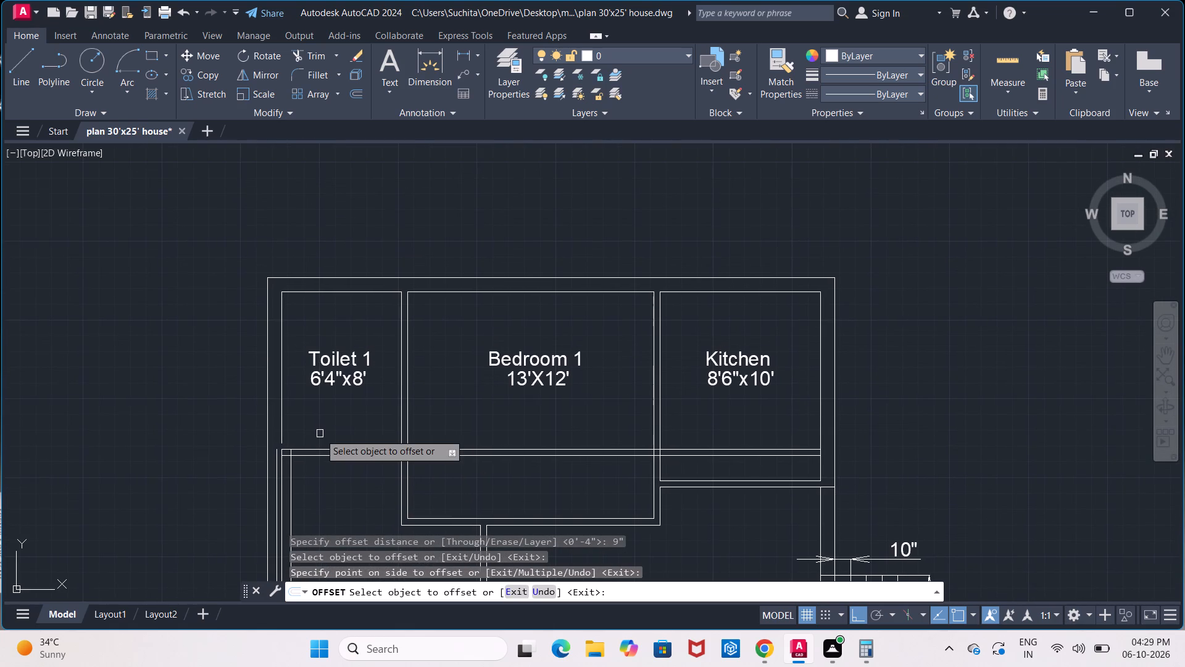
pyautogui.press('Escape')
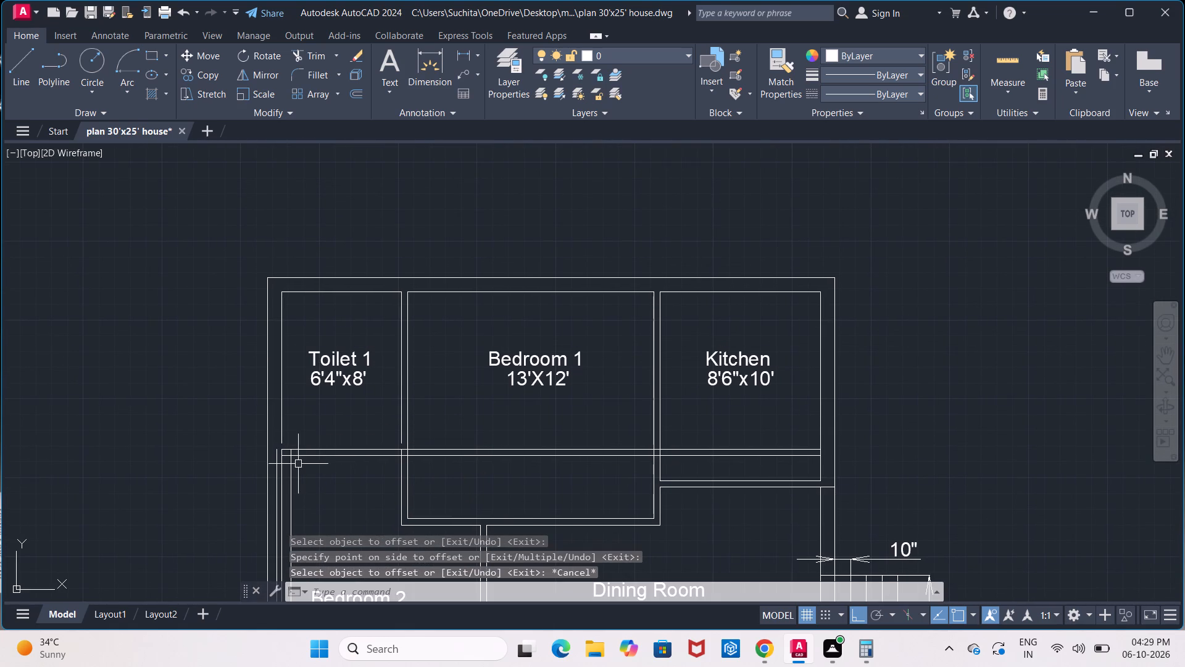
# Erase the old west outer wall line and the old inner west wall lines of Toilet 1 and Bedroom 2.
pyautogui.click(284, 408)
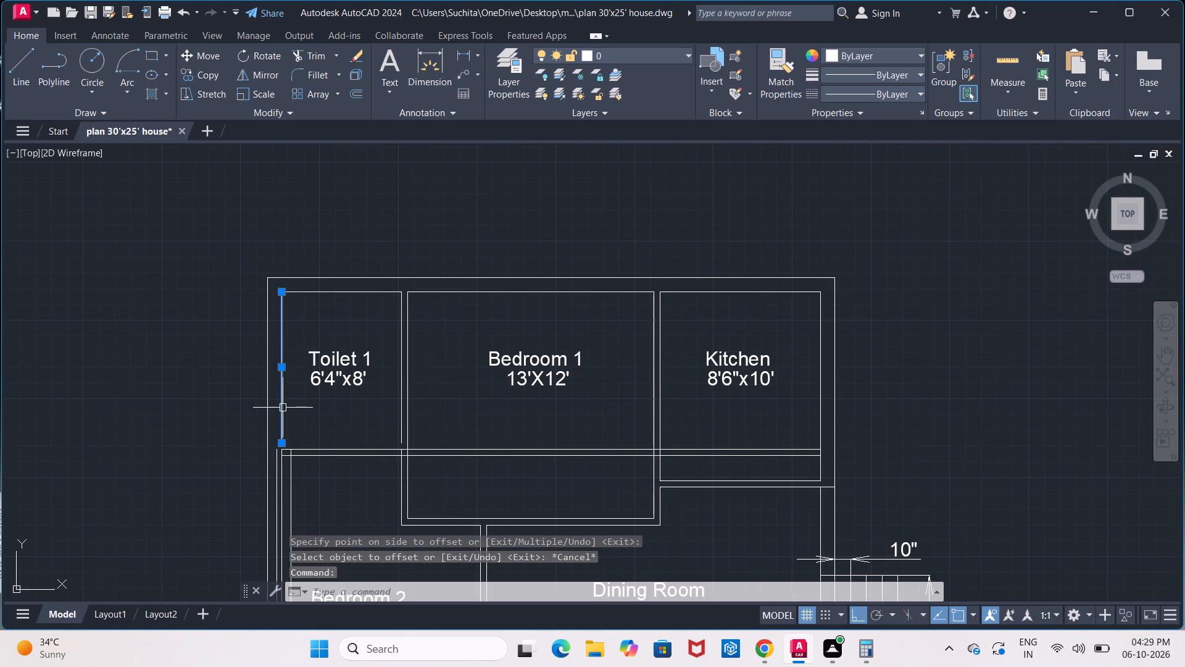
pyautogui.click(267, 410)
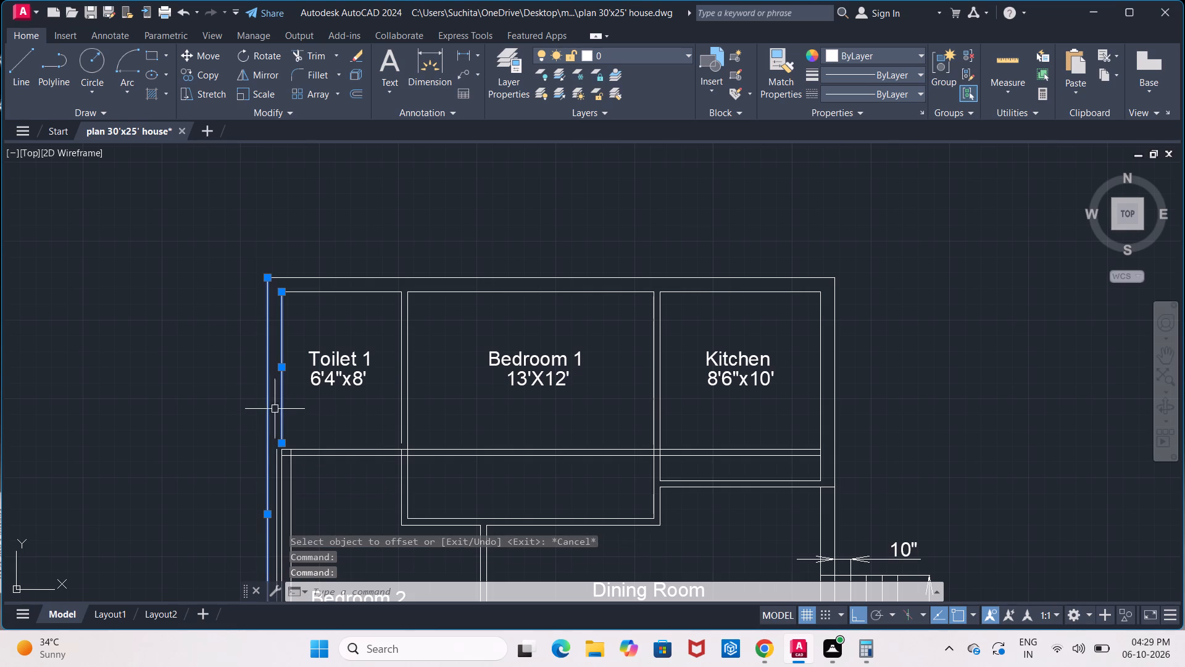
pyautogui.press('Delete')
pyautogui.scroll(-1, 301, 406)
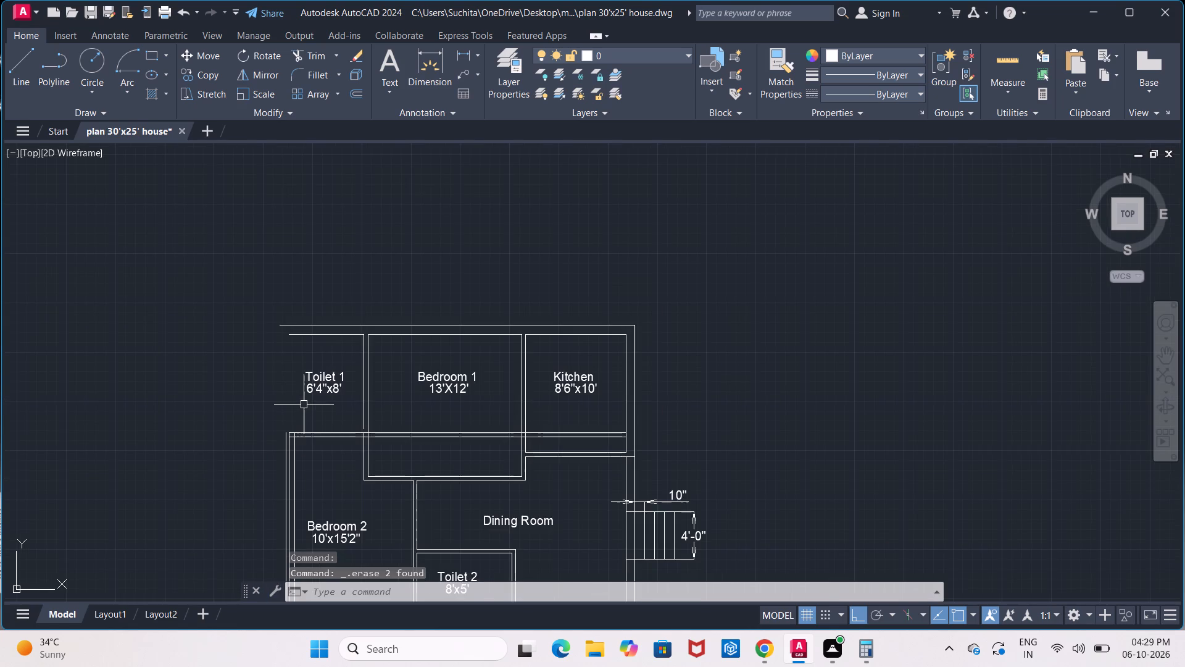
pyautogui.scroll(1, 304, 405)
pyautogui.moveTo(301, 472); pyautogui.dragTo(305, 353, button='middle')
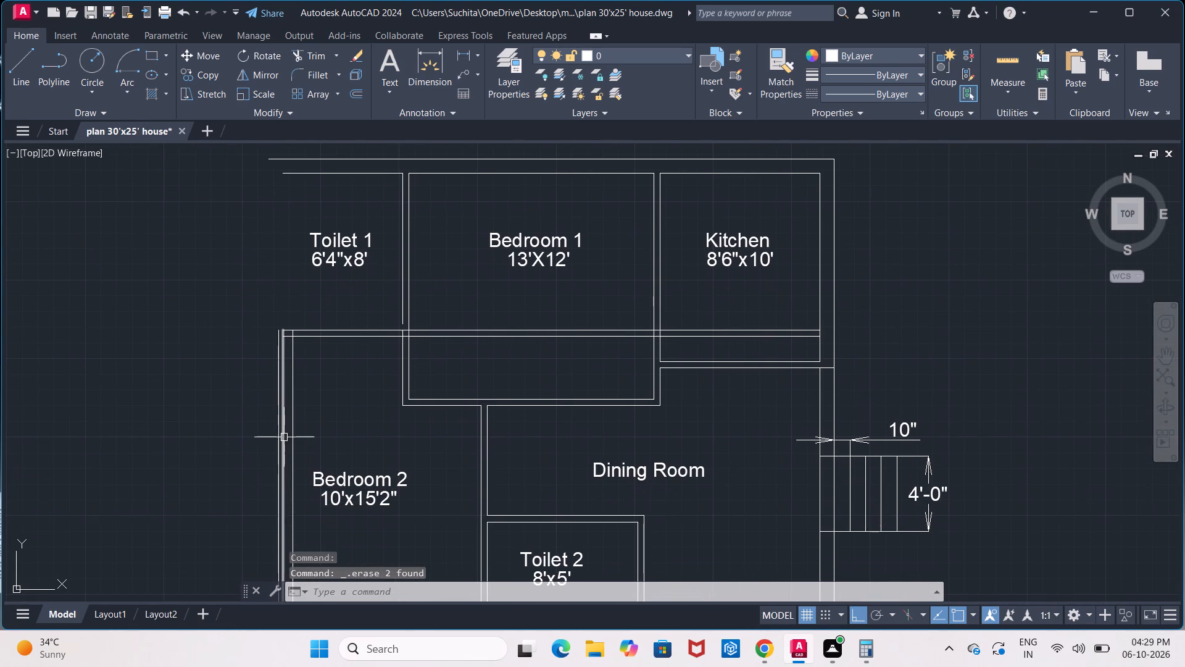
pyautogui.click(284, 437)
pyautogui.press('Delete')
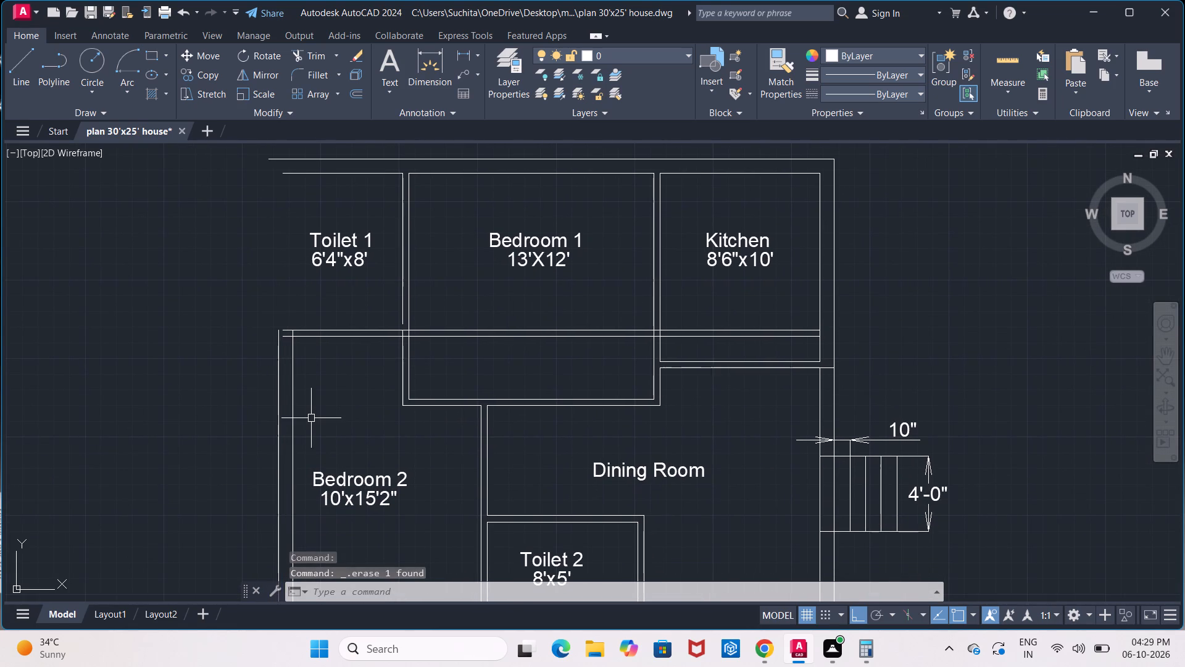
# Stretch the new west outer wall line's upper end vertically past the plan's top outer wall line.
pyautogui.click(280, 379)
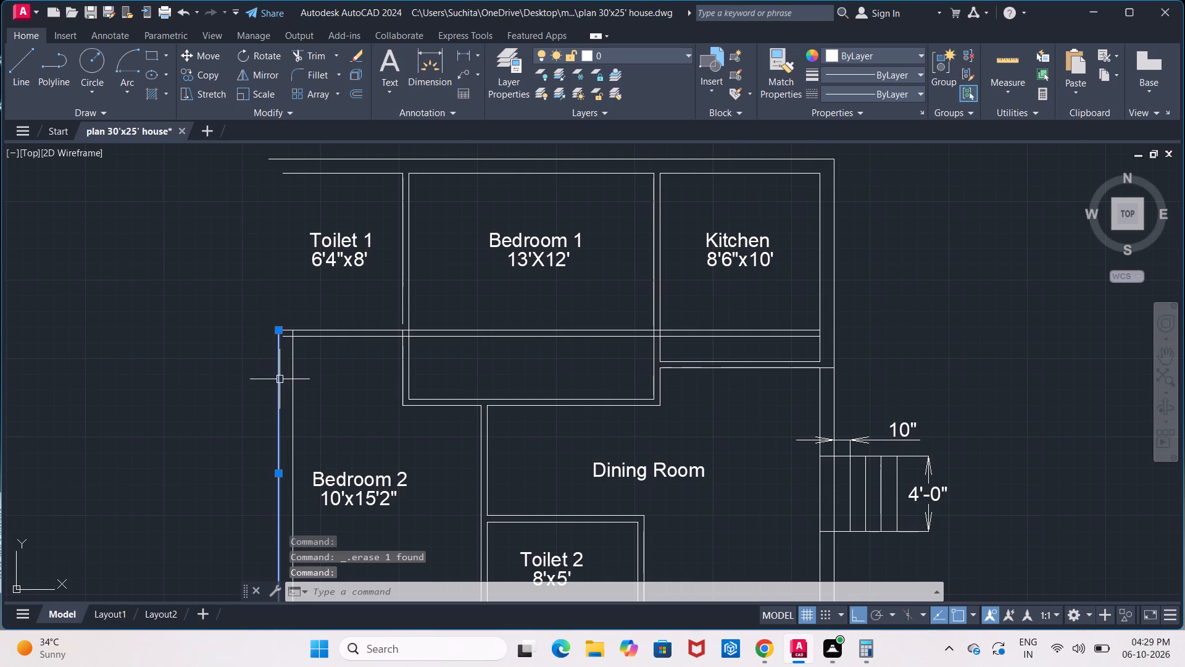
pyautogui.click(278, 327)
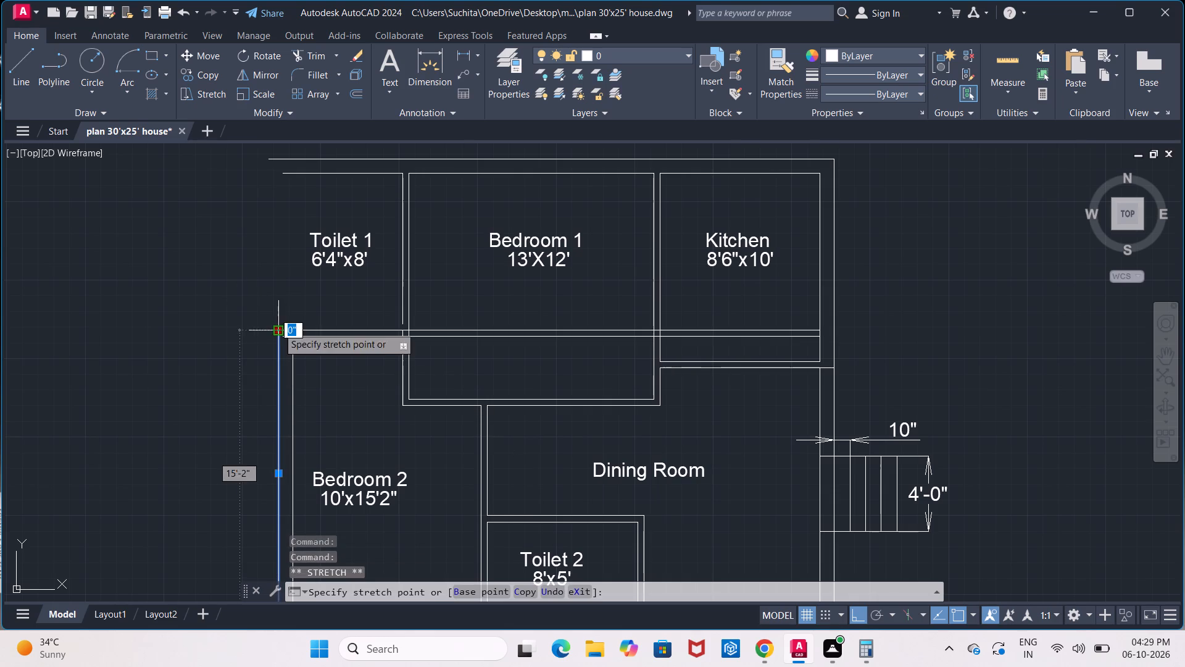
pyautogui.scroll(-1, 267, 153)
pyautogui.moveTo(267, 153); pyautogui.dragTo(221, 296, button='middle')
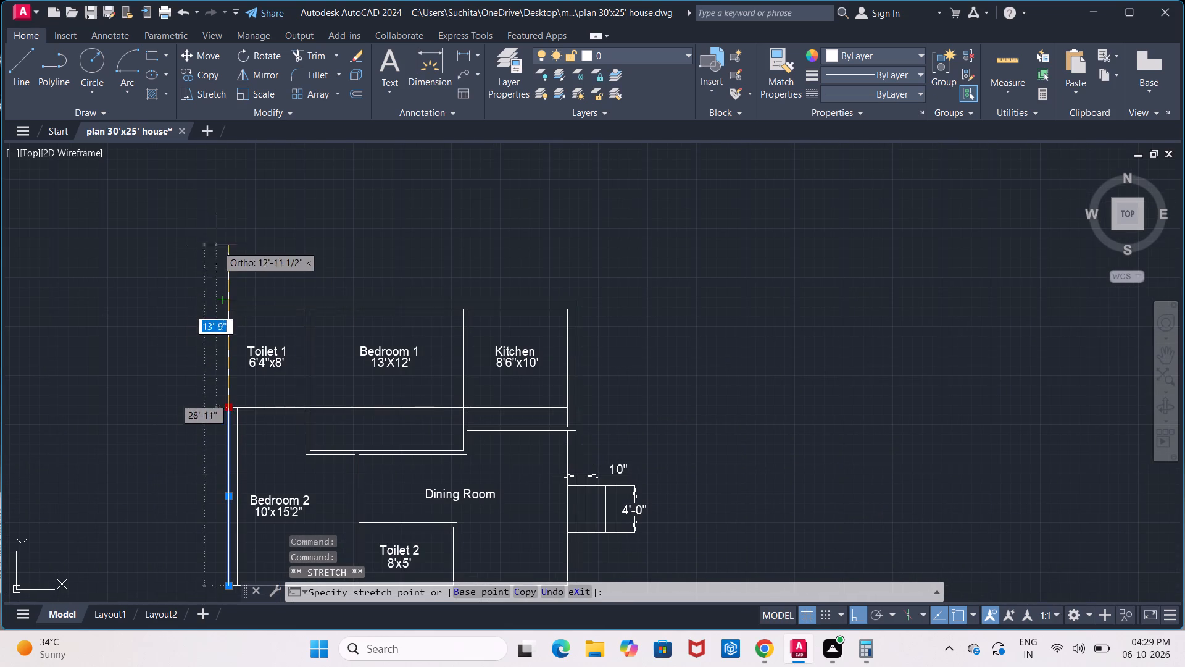
pyautogui.click(204, 215)
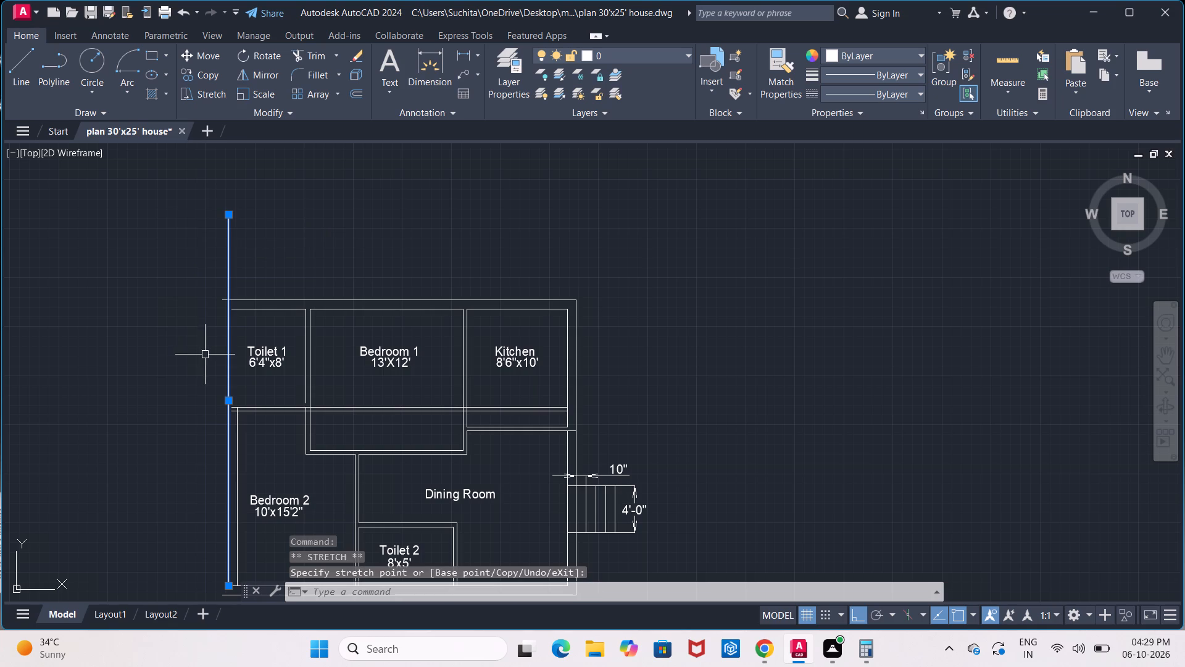
pyautogui.moveTo(217, 353); pyautogui.dragTo(223, 280, button='middle')
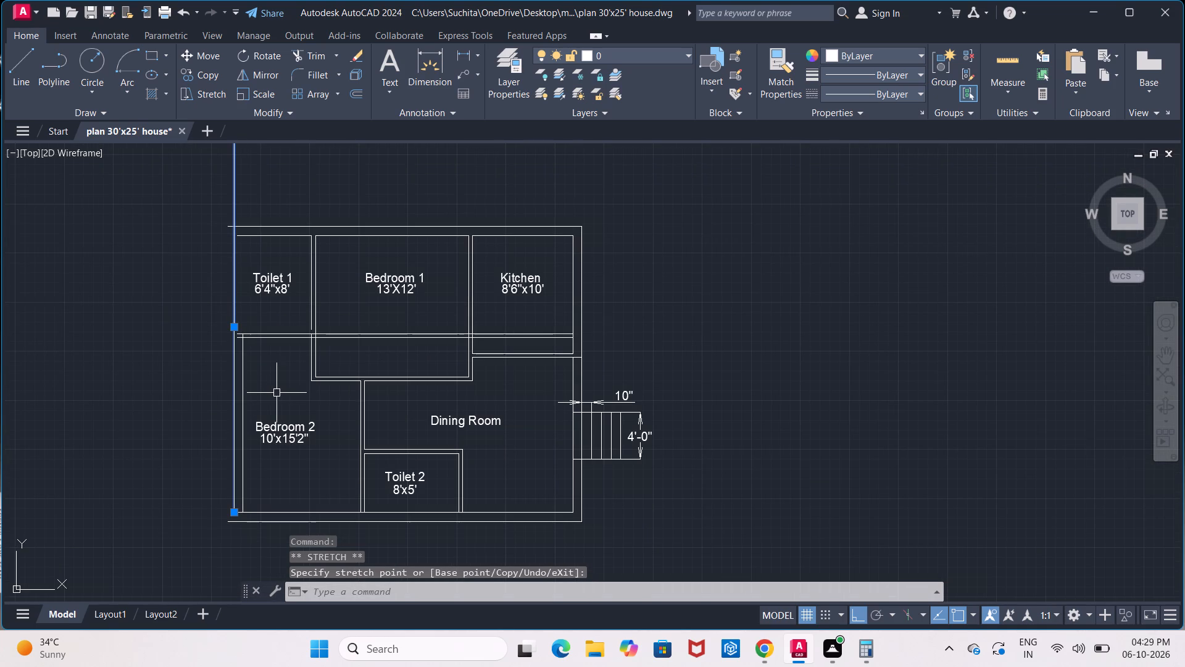
pyautogui.press('Escape')
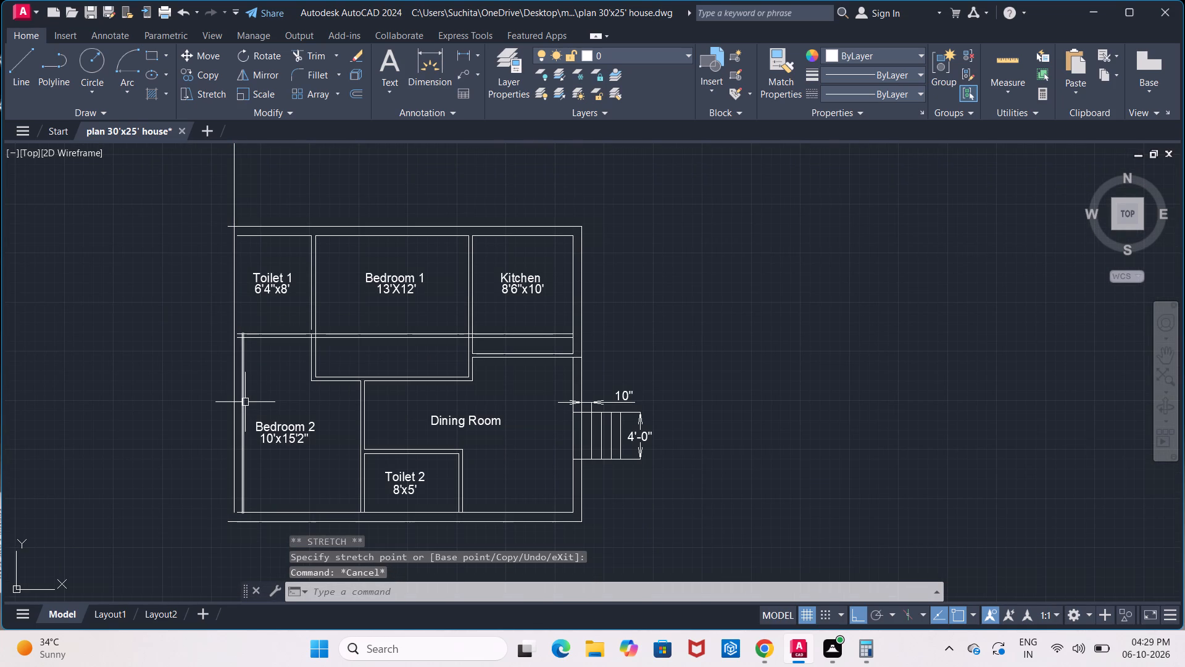
# Stretch the upper end of Bedroom 2's inner west wall line vertically past the plan's top outer wall line.
pyautogui.click(245, 402)
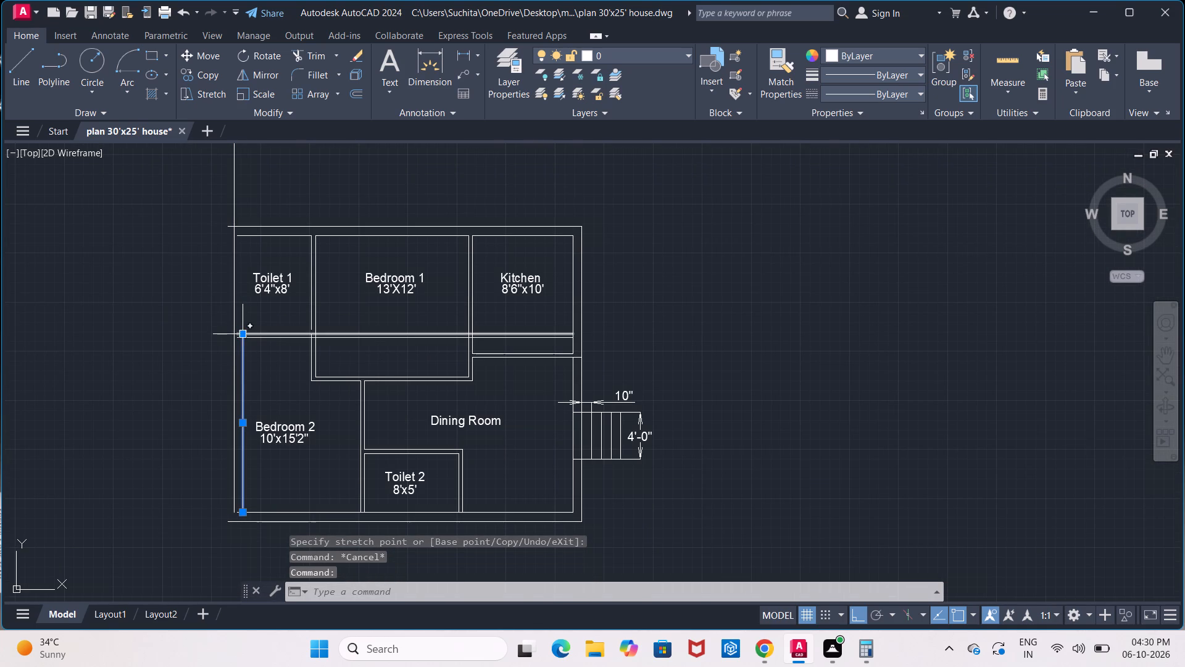
pyautogui.click(245, 332)
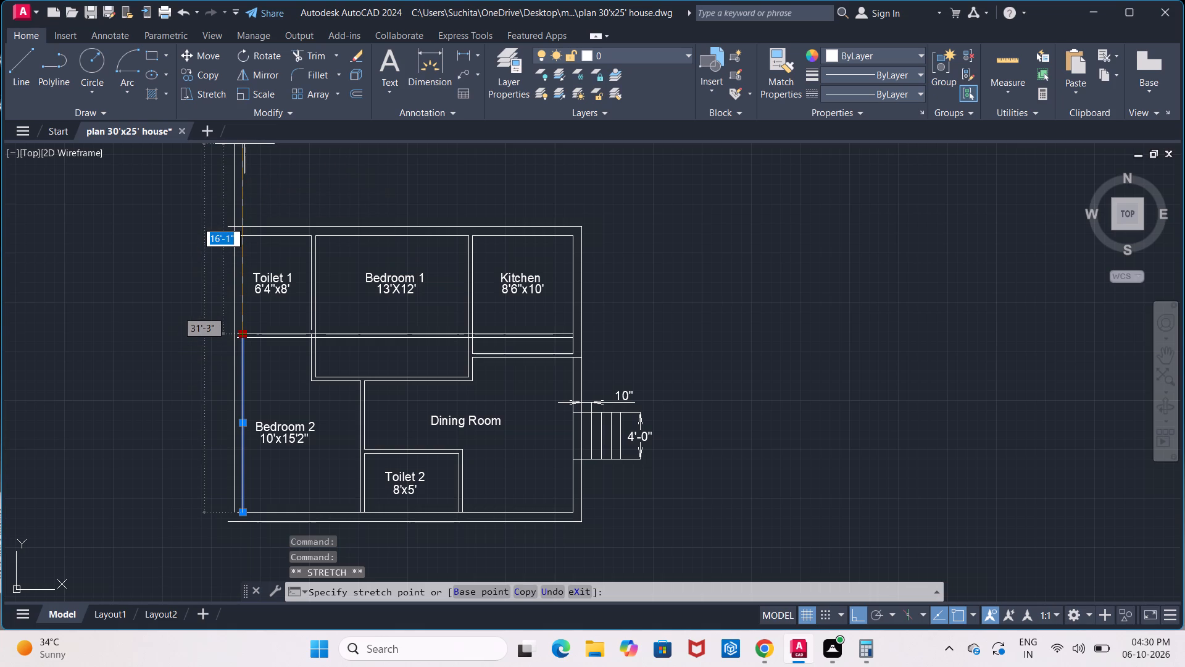
pyautogui.moveTo(246, 145); pyautogui.dragTo(249, 233, button='middle')
pyautogui.scroll(-1, 256, 151)
pyautogui.click(251, 223)
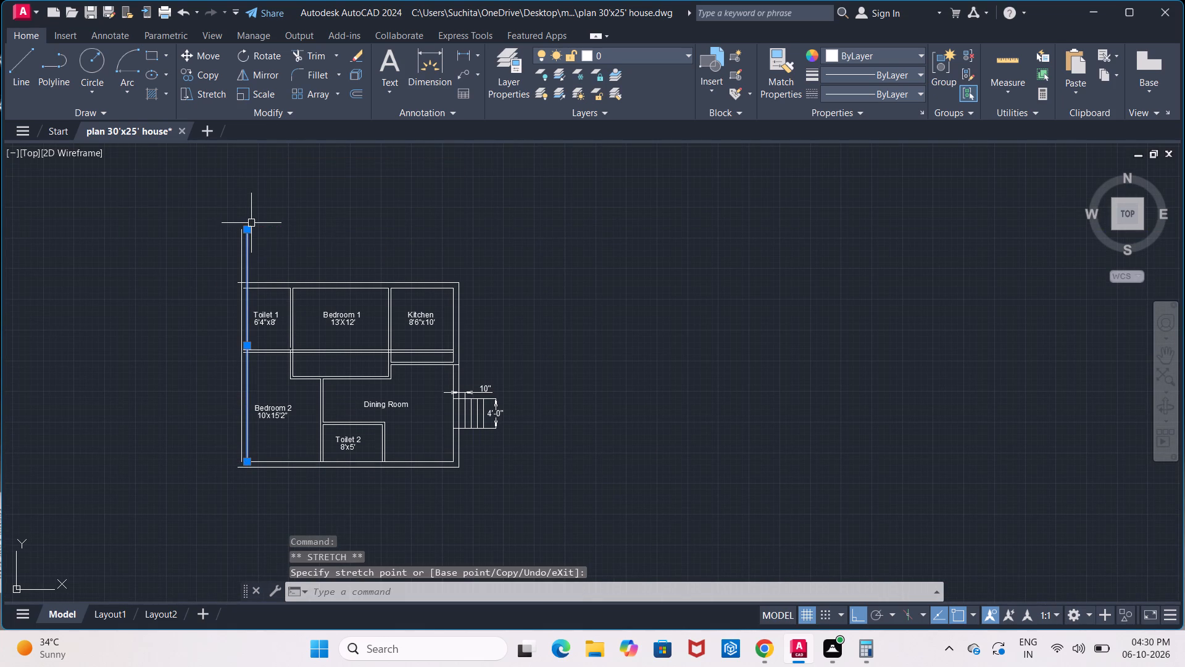
pyautogui.press('Escape')
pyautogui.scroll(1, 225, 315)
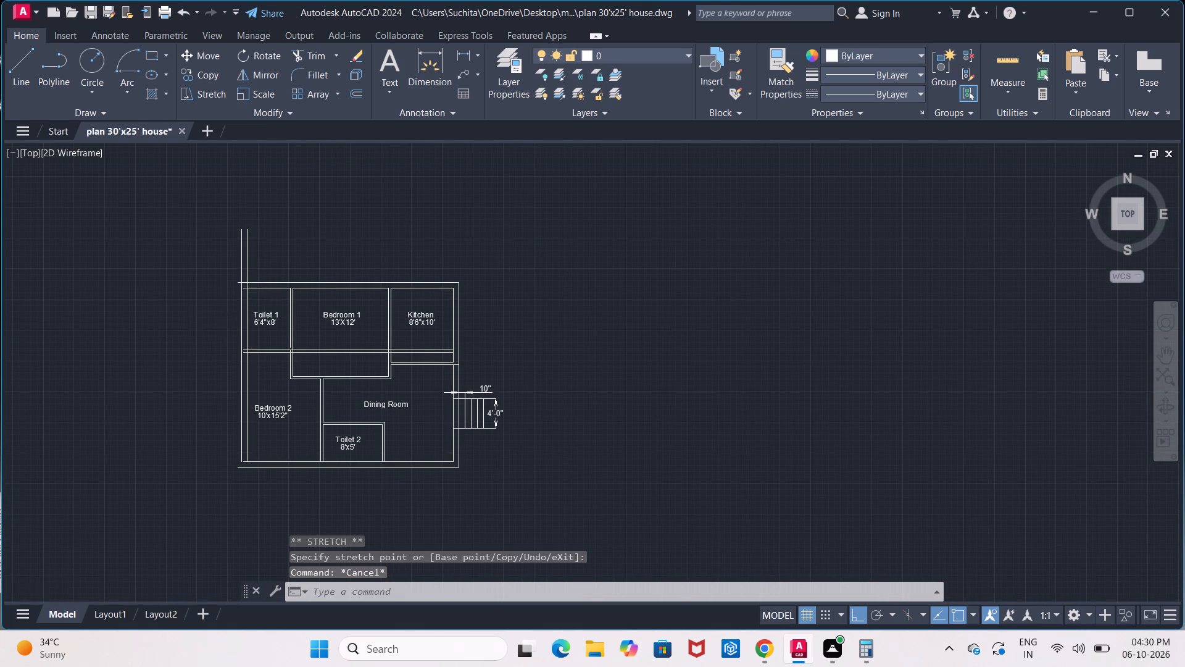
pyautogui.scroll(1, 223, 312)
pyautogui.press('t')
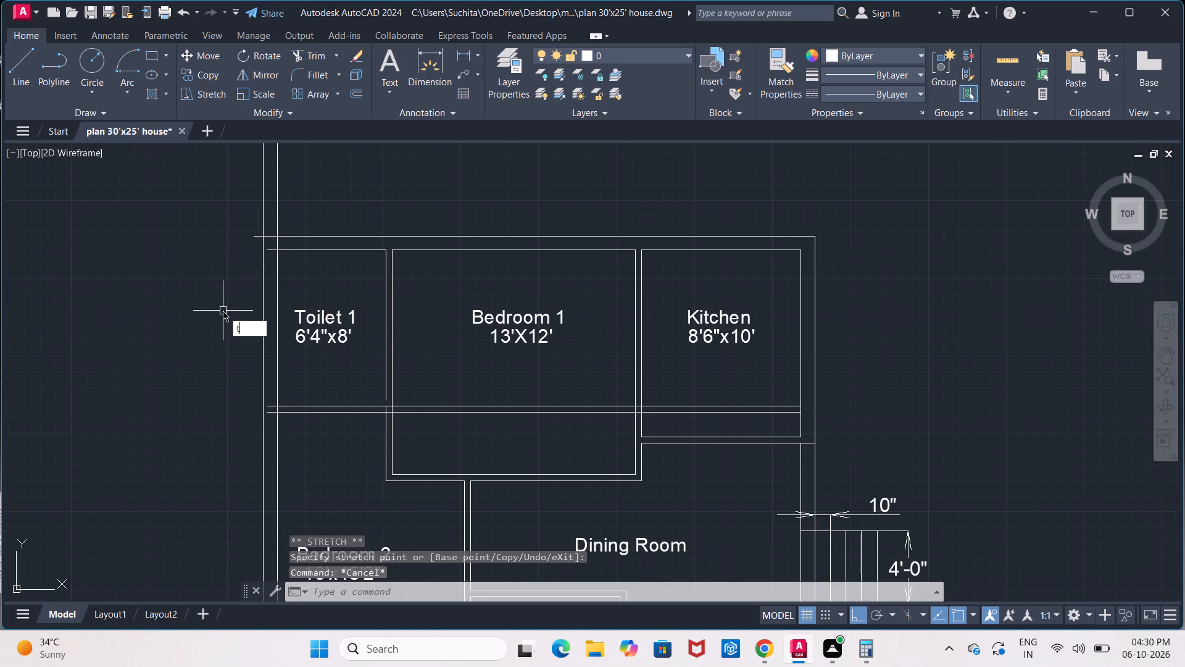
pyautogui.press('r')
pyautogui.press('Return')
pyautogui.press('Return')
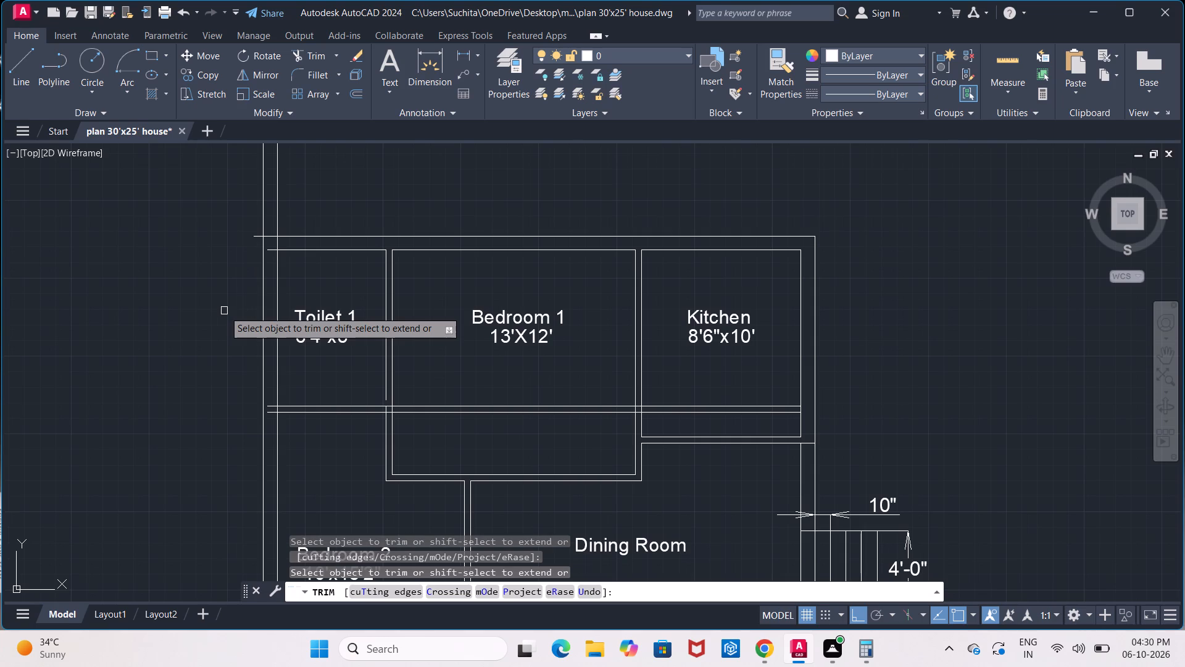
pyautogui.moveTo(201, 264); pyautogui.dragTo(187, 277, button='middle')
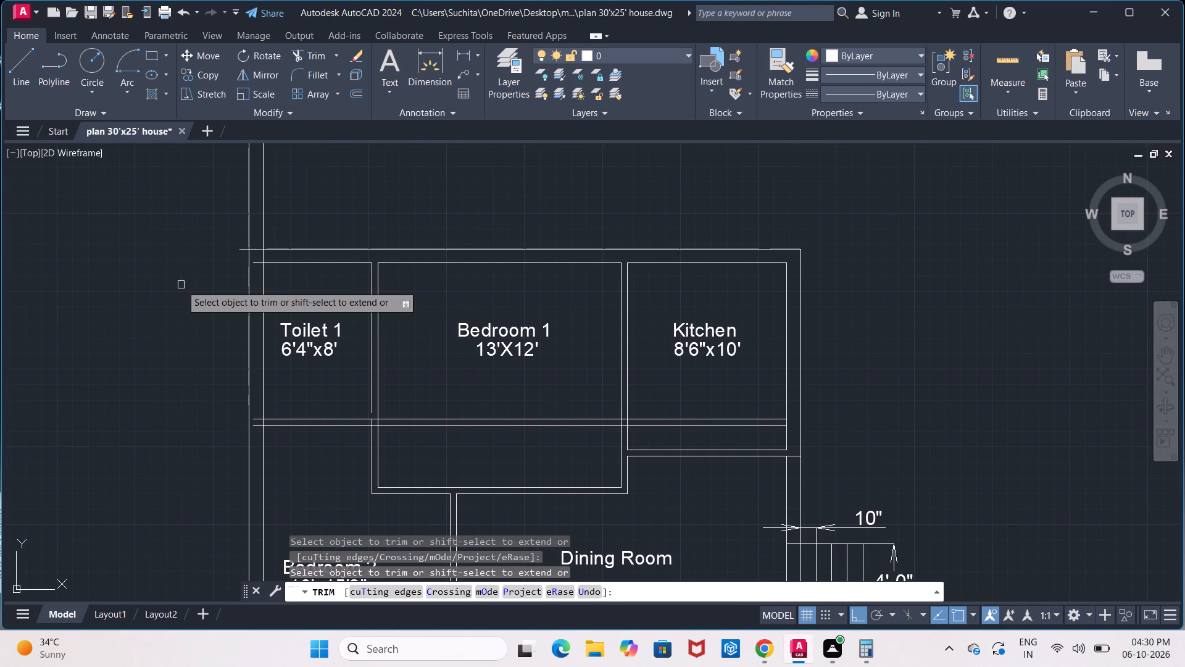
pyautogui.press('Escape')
# Measure the west wall's thickness between its inner and outer lines with a temporary linear dimension.
pyautogui.scroll(2, 234, 279)
pyautogui.moveTo(233, 278); pyautogui.dragTo(121, 319, button='middle')
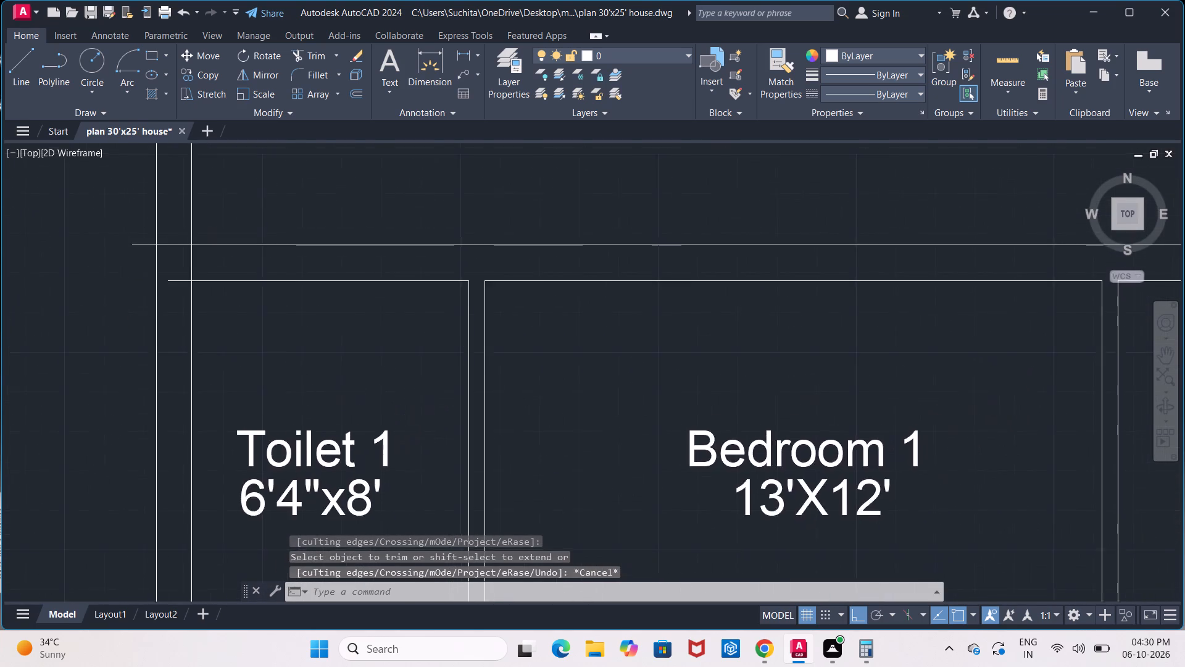
pyautogui.scroll(-1, 123, 318)
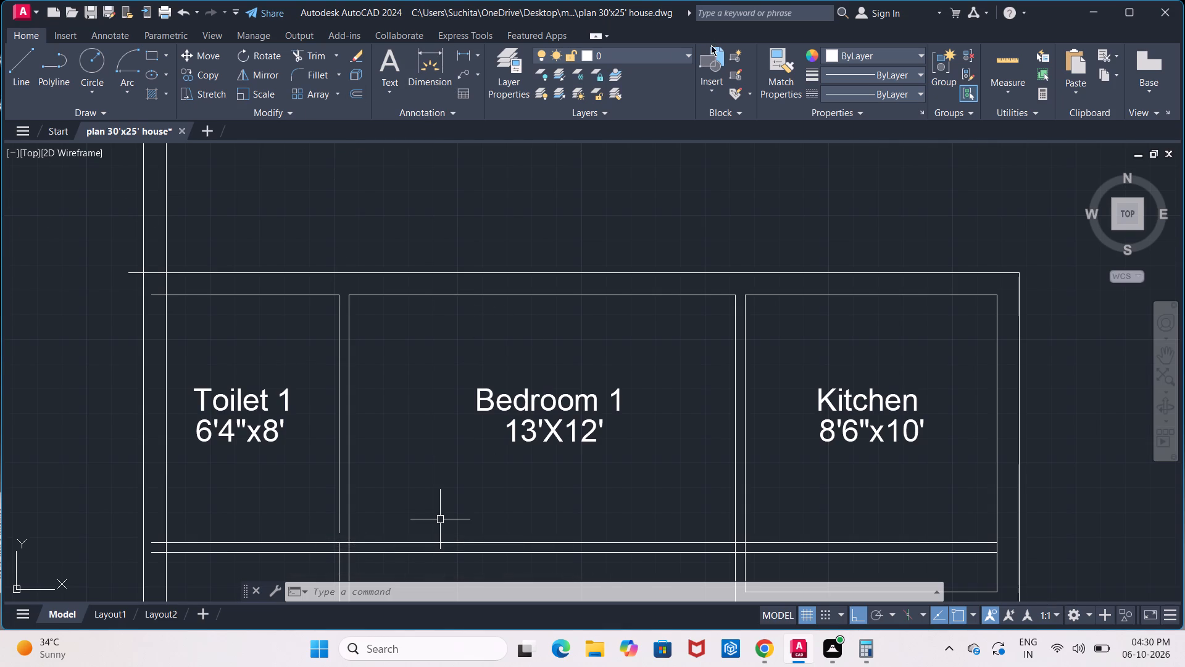
pyautogui.click(459, 54)
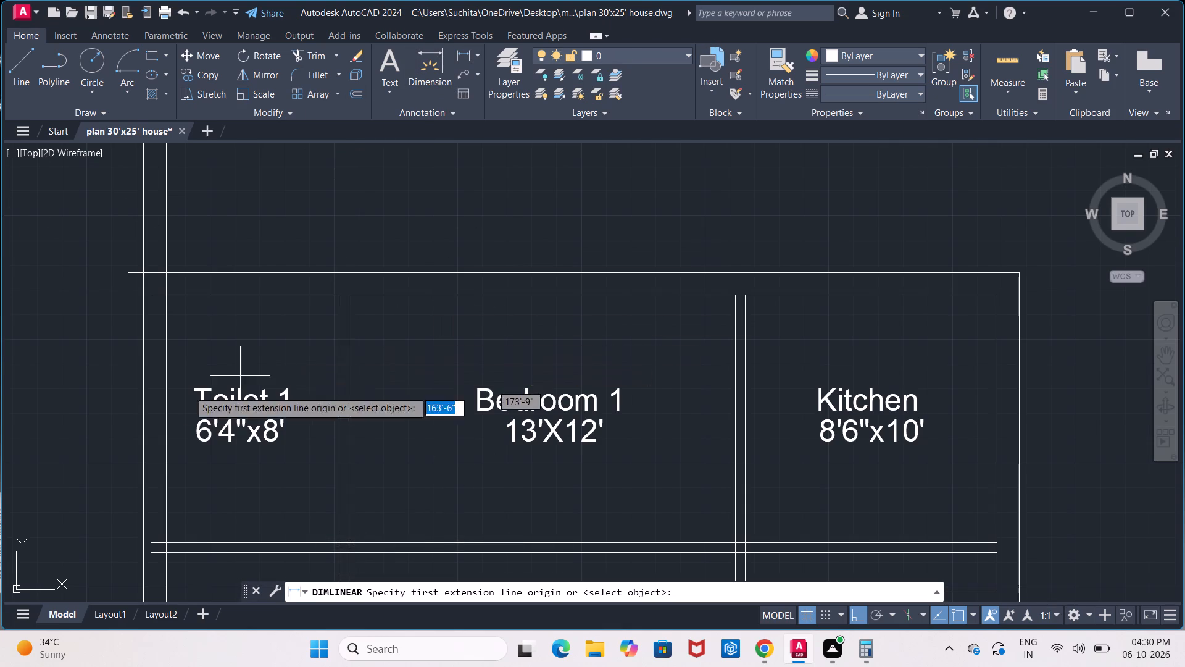
pyautogui.click(169, 539)
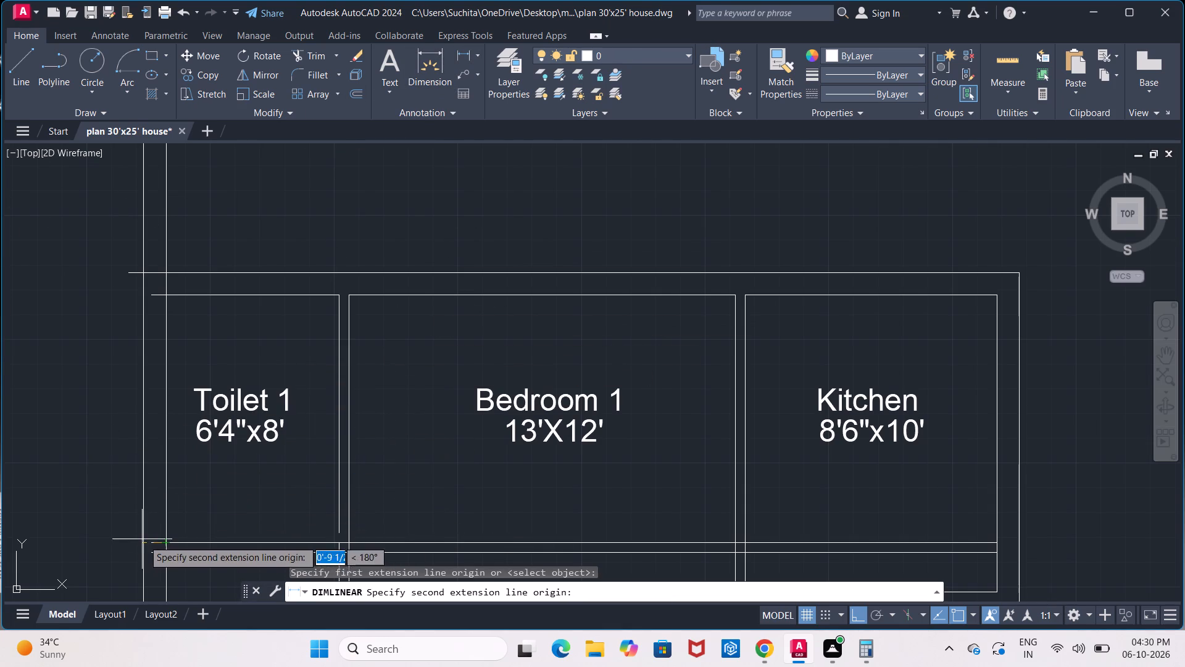
pyautogui.scroll(5, 143, 540)
pyautogui.moveTo(154, 527); pyautogui.dragTo(155, 354, button='middle')
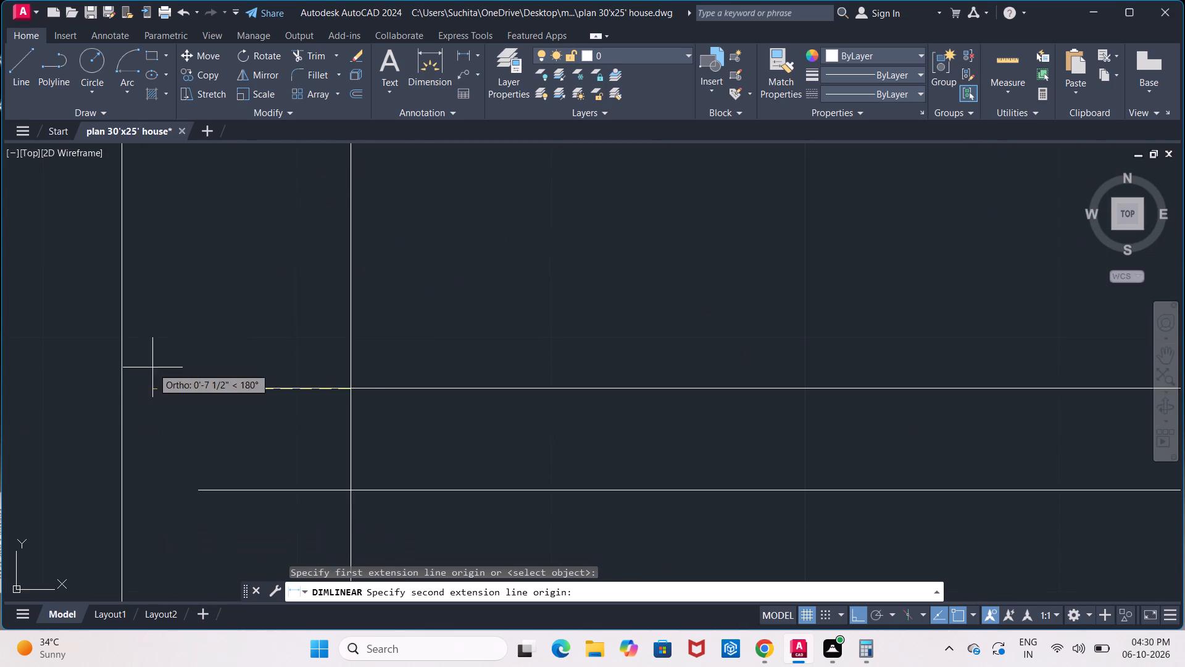
pyautogui.click(122, 391)
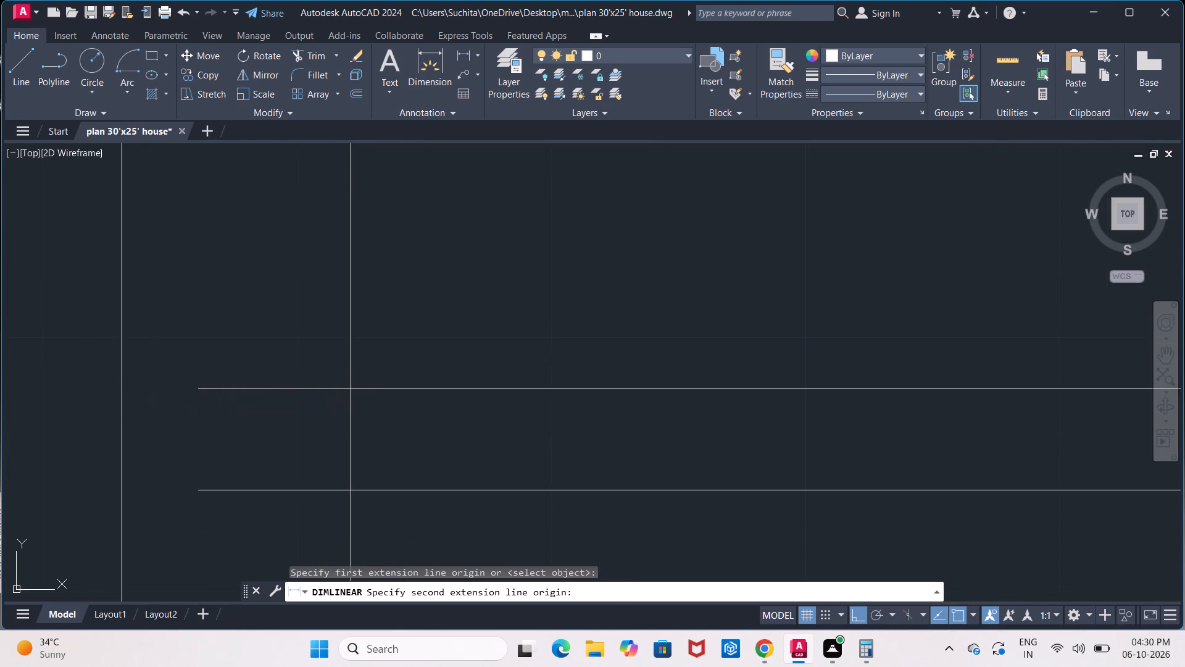
pyautogui.scroll(-6, 99, 391)
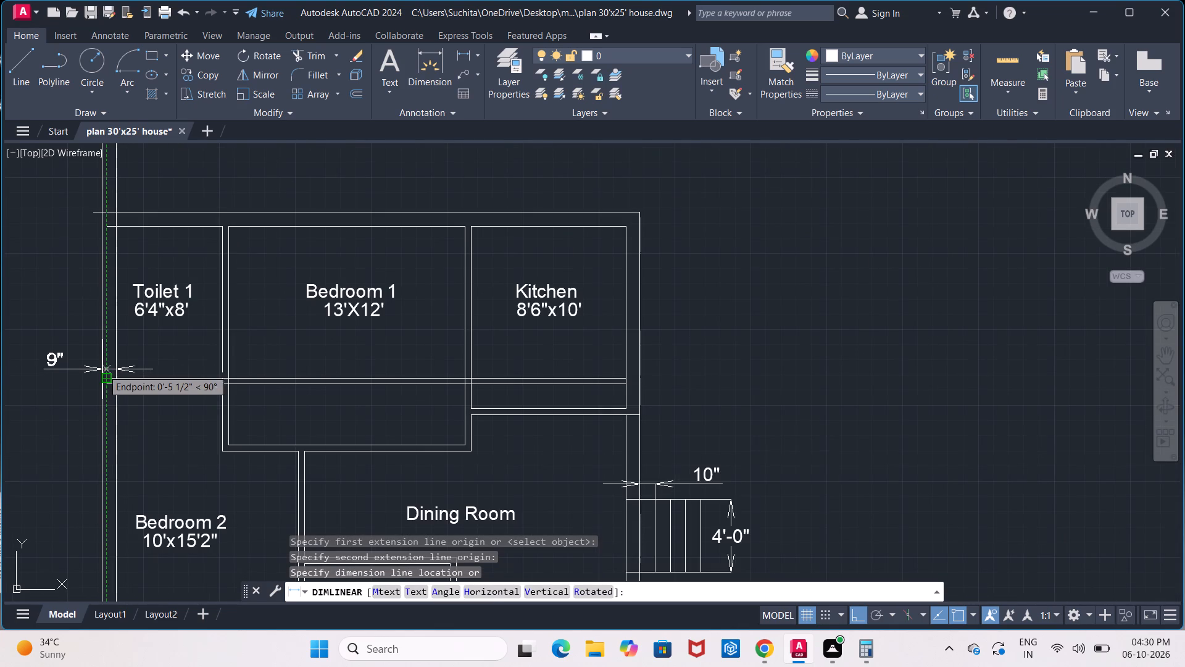
pyautogui.press('Escape')
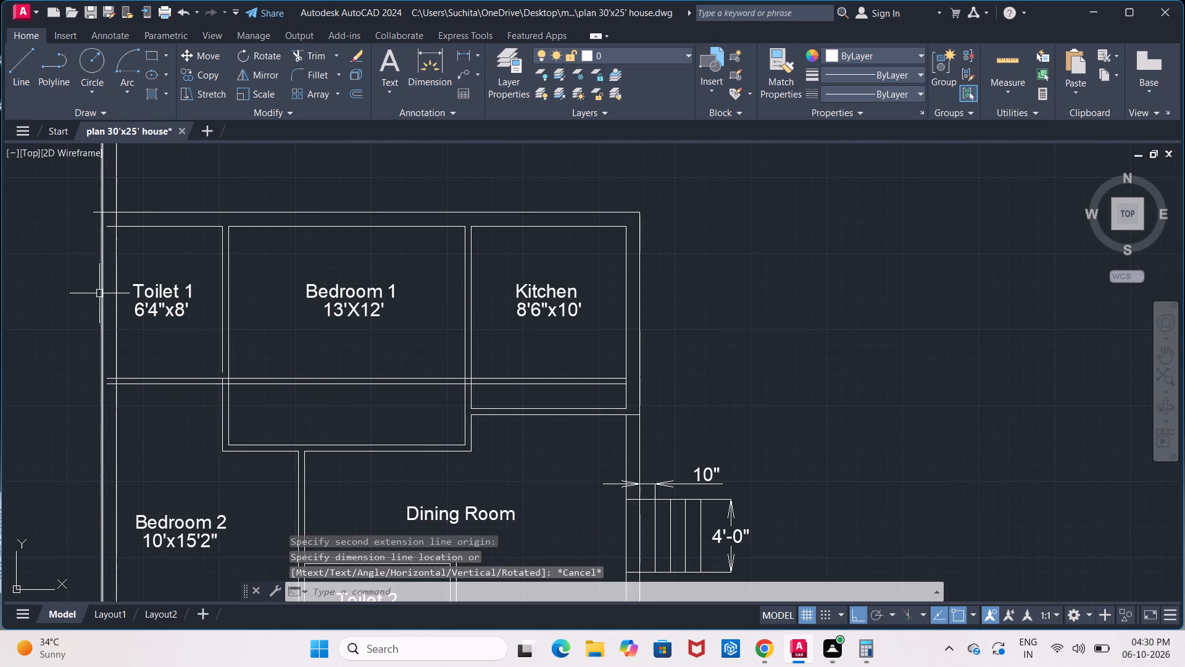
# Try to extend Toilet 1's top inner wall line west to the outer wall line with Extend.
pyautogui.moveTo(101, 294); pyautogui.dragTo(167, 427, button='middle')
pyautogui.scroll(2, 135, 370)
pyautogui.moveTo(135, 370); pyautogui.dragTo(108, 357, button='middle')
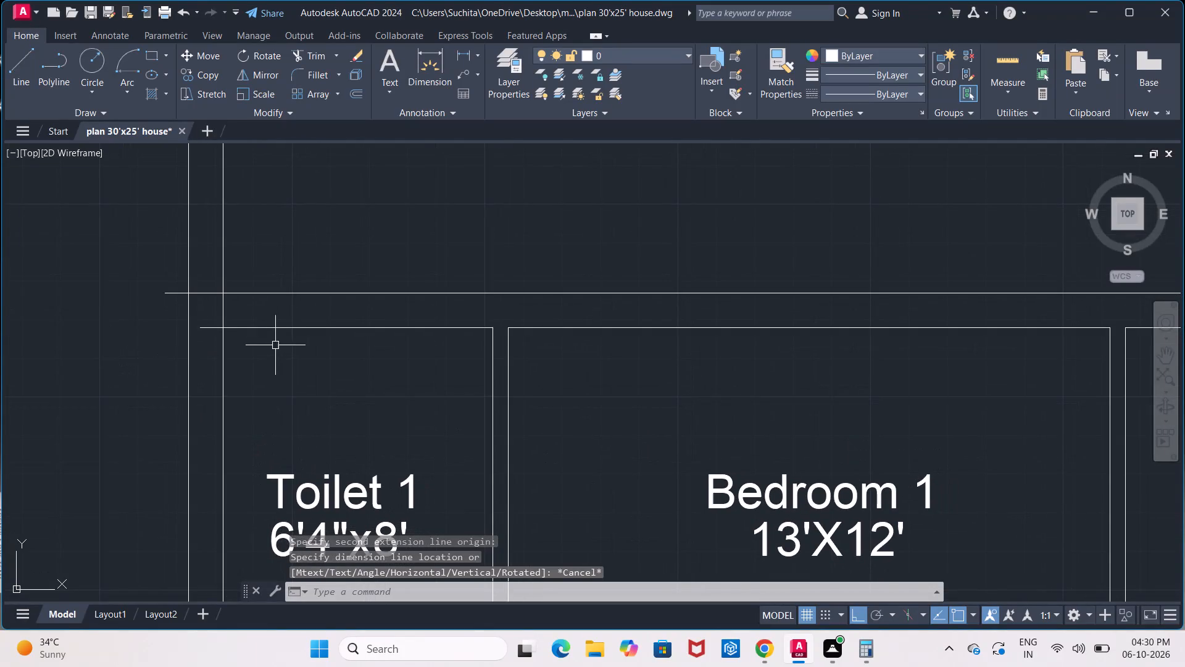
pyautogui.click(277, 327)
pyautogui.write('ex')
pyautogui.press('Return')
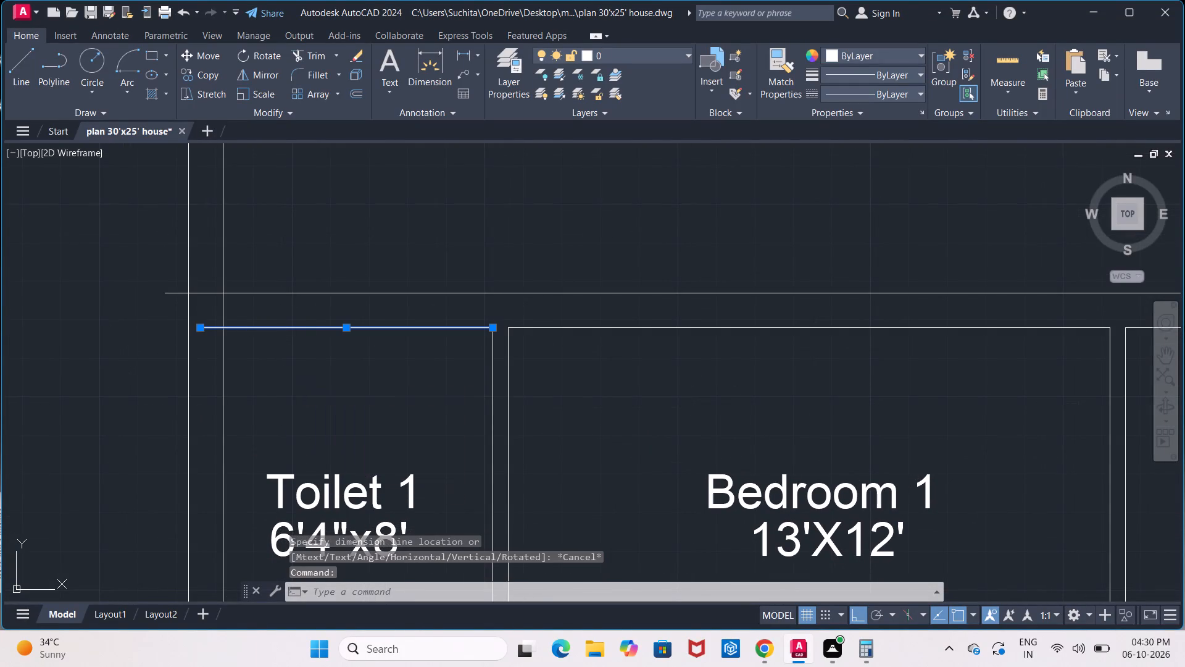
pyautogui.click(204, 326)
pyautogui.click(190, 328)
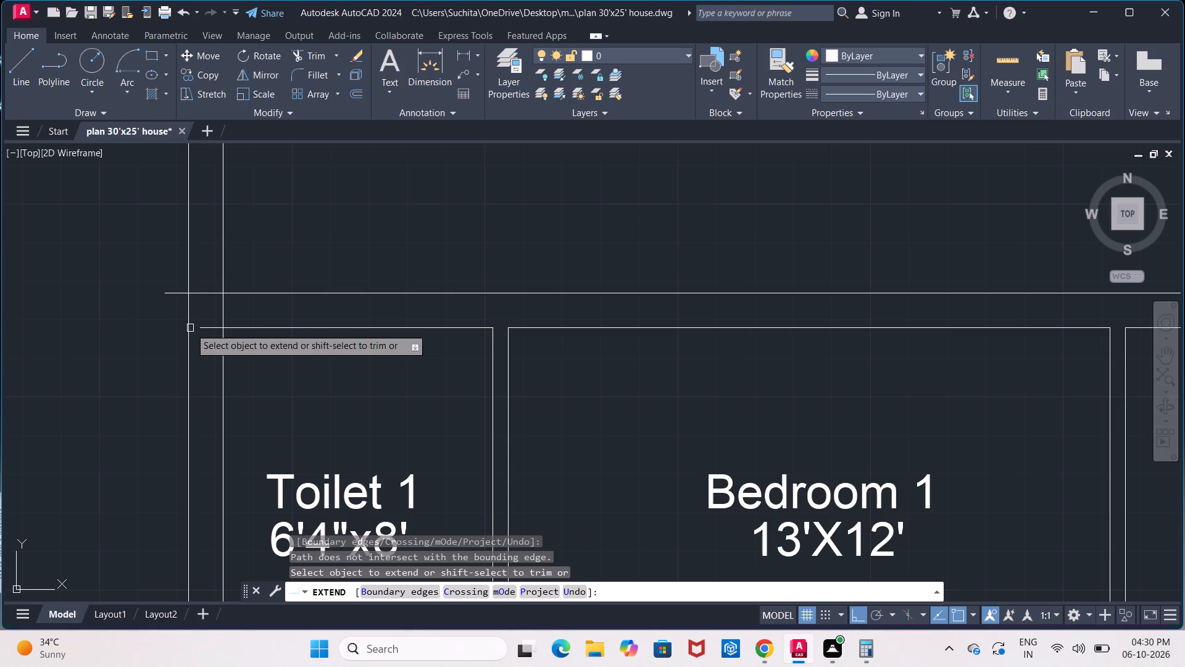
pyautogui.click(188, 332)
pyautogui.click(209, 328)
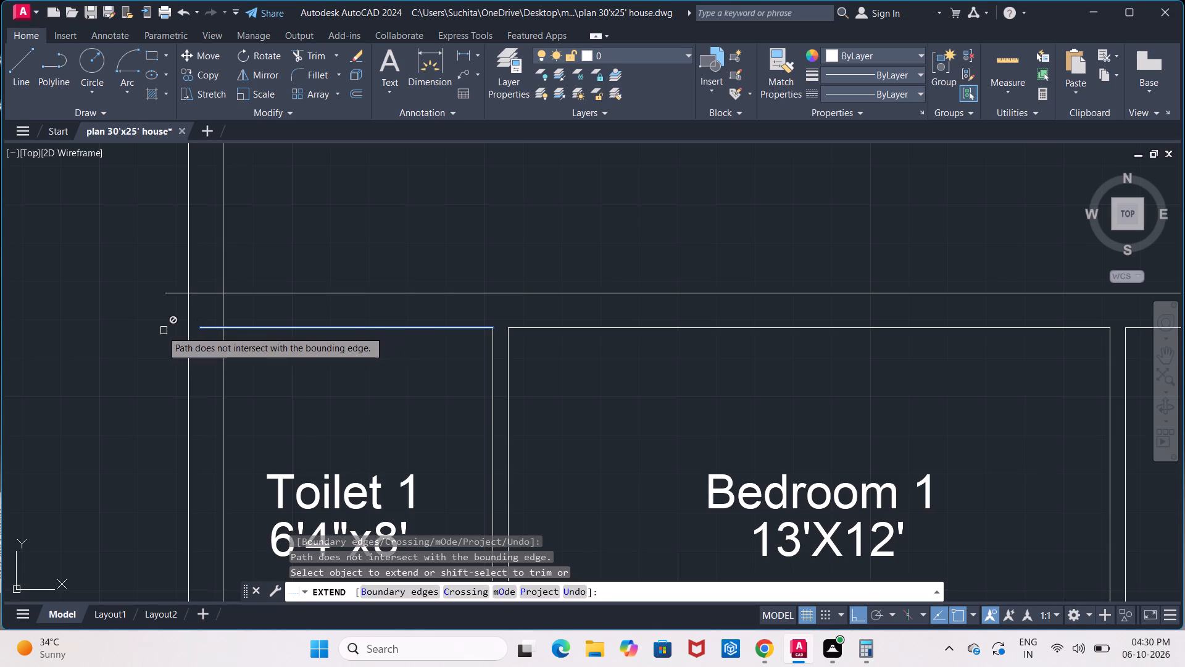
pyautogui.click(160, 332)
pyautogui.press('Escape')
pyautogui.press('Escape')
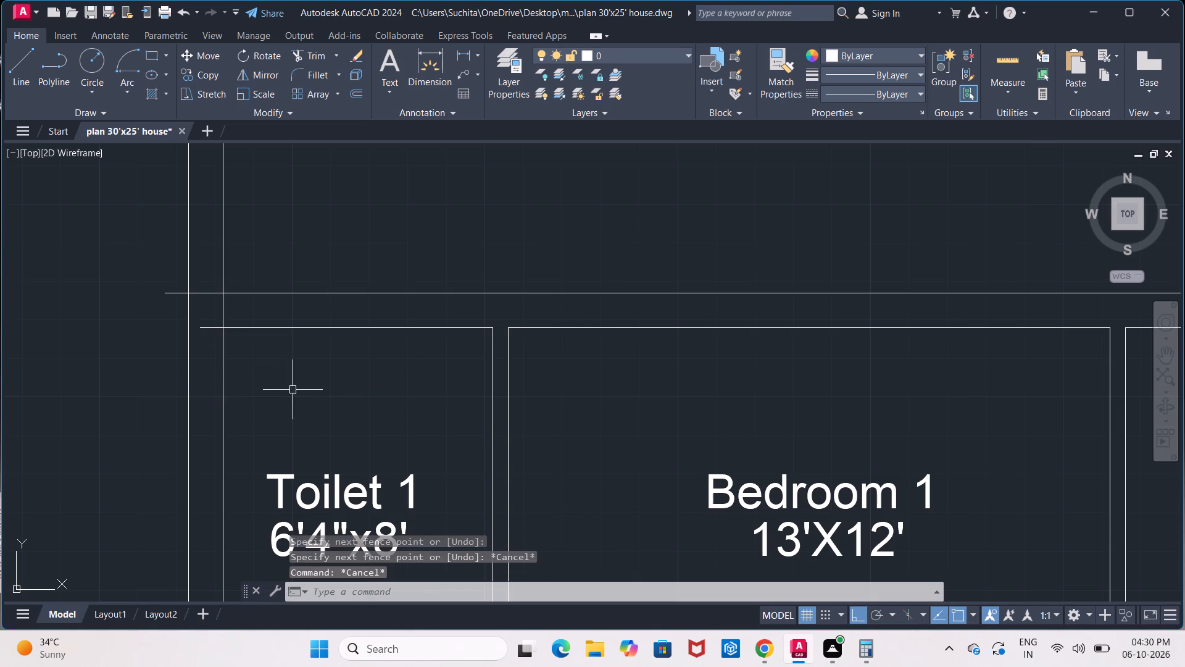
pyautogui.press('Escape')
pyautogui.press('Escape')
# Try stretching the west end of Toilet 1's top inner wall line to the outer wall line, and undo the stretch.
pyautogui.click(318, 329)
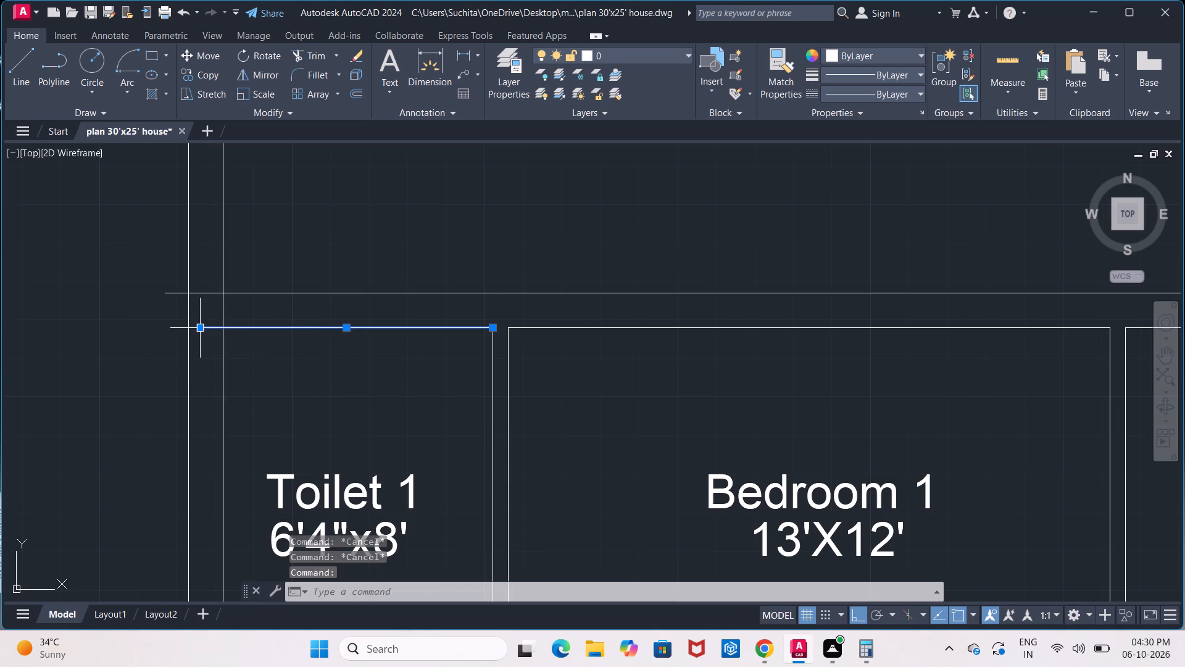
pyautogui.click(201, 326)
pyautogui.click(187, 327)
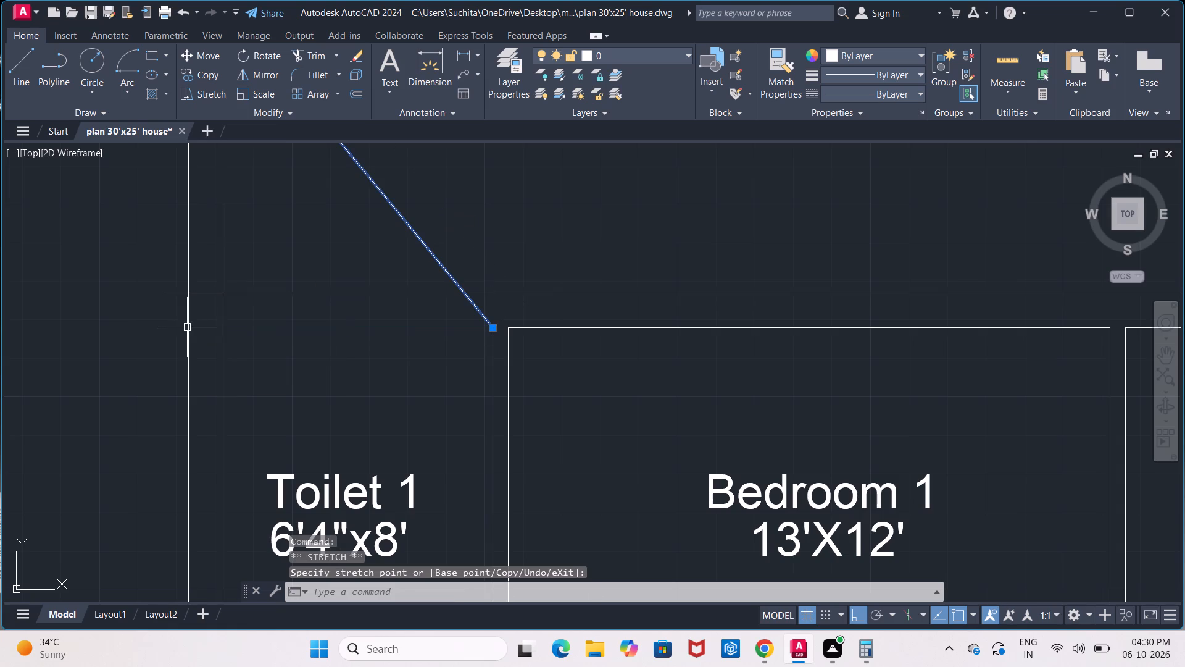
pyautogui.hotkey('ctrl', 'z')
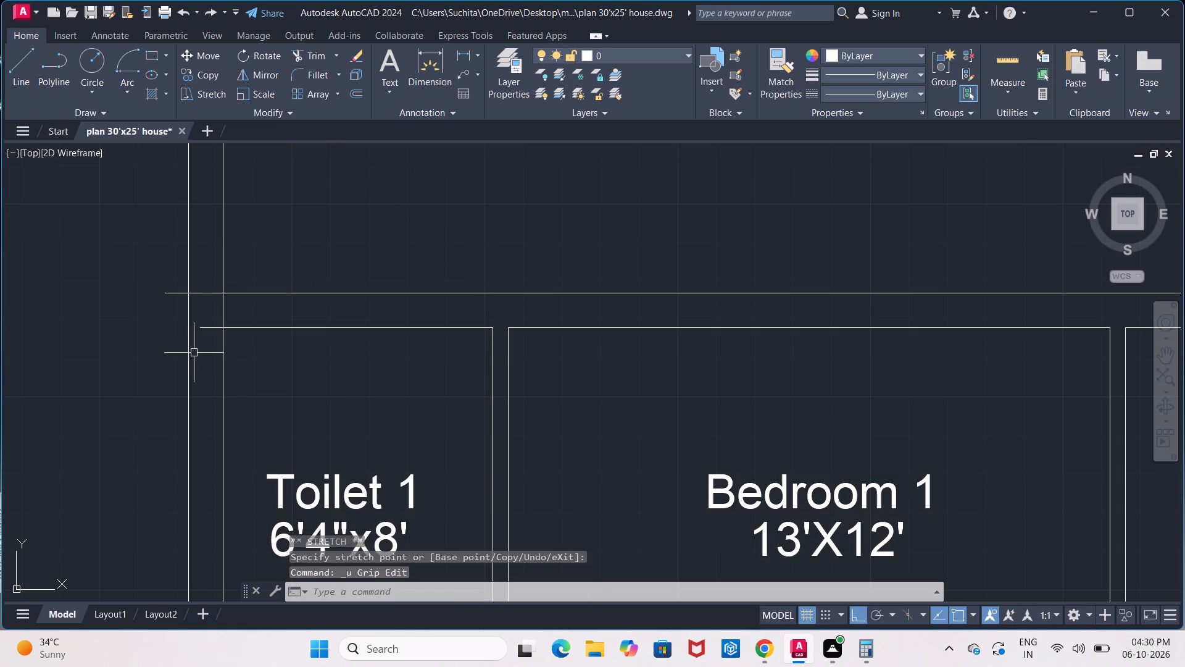
# Stretch the east end of Toilet 1's top inner wall line by 4" to Bedroom 1's upper-left inner corner.
pyautogui.click(409, 324)
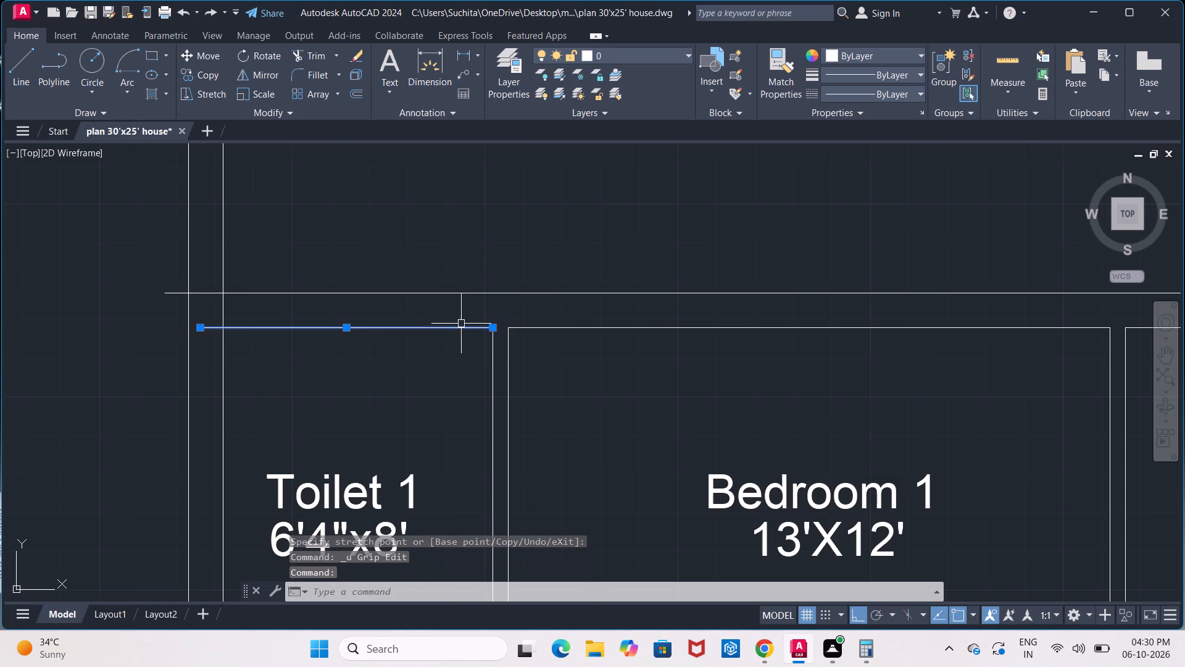
pyautogui.click(496, 329)
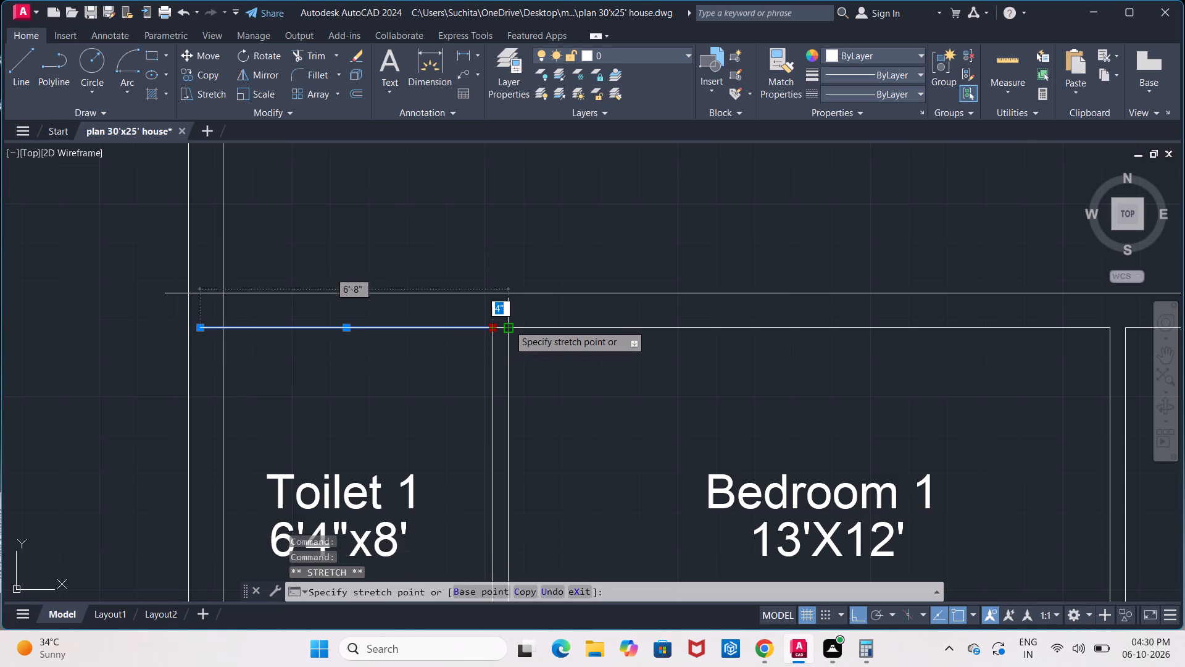
pyautogui.click(509, 324)
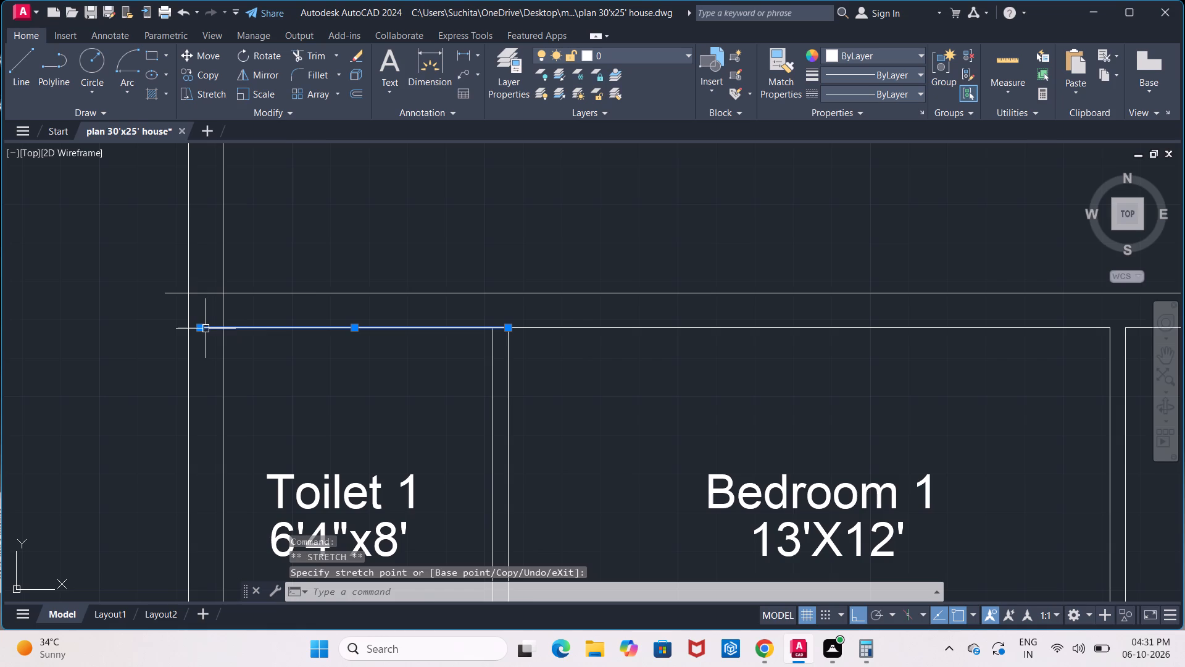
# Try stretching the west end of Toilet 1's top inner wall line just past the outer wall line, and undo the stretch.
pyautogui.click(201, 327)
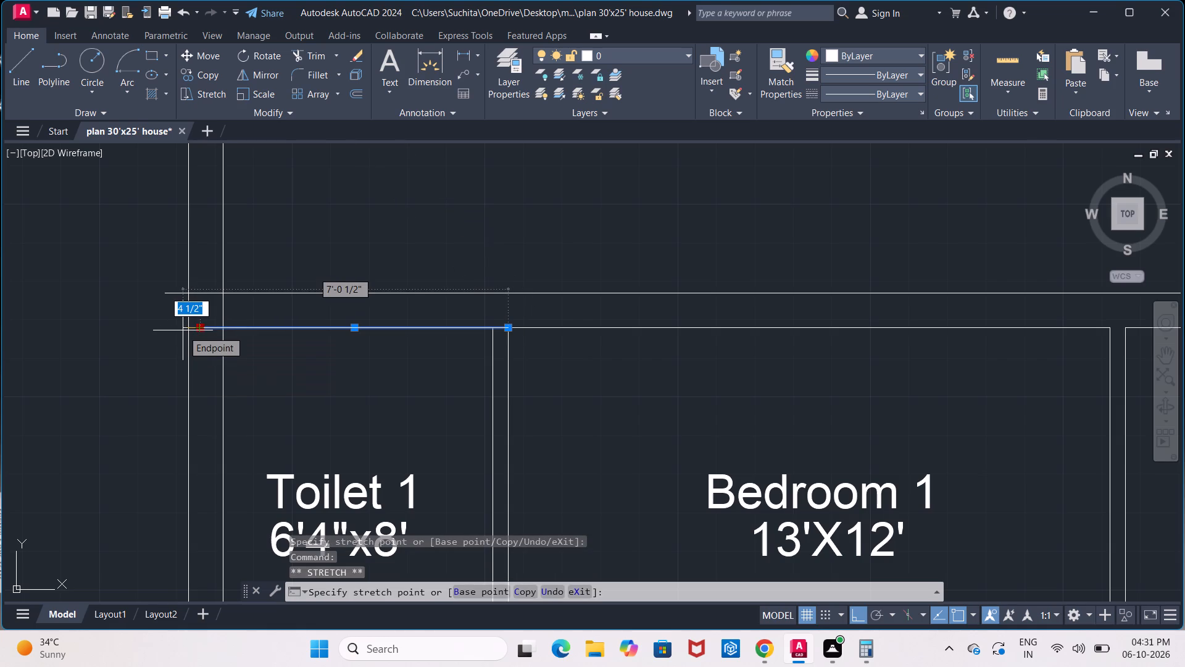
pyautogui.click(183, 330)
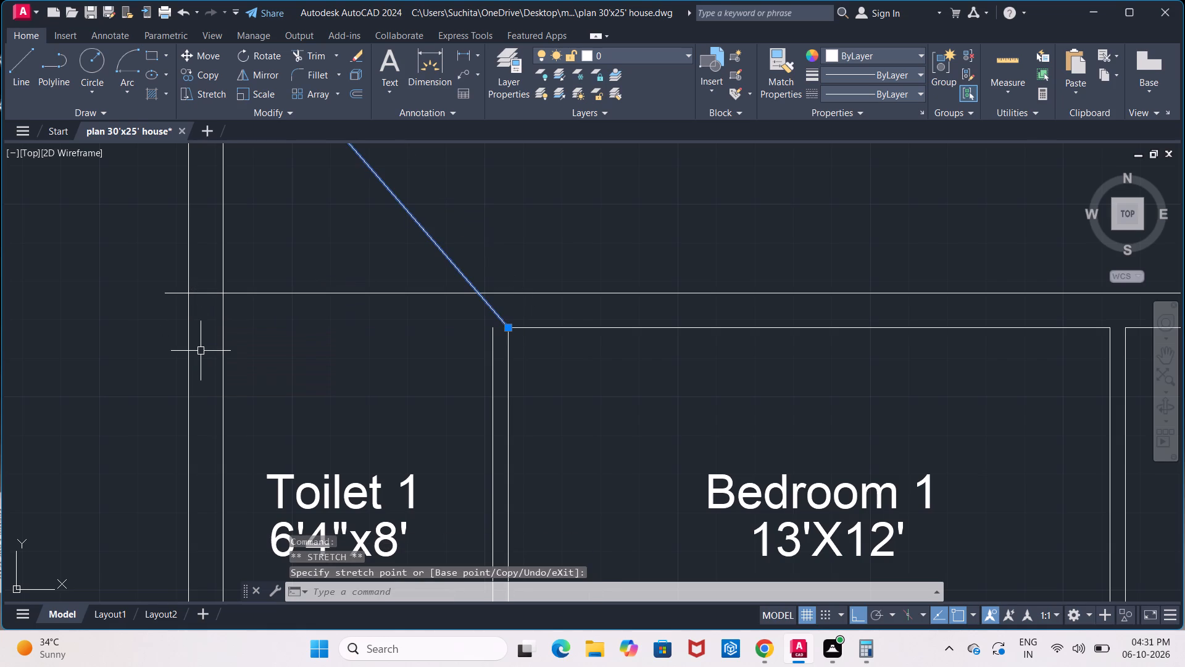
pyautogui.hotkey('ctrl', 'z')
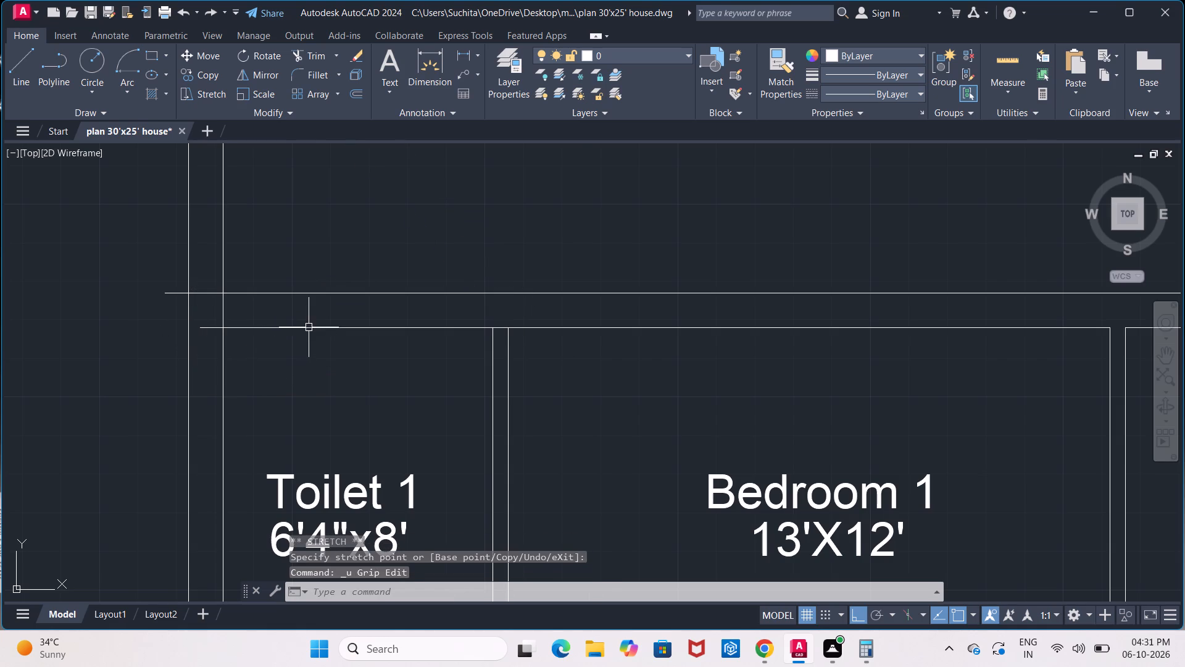
# Stretch the west end of Toilet 1's top inner wall line horizontally well beyond the west outer wall line.
pyautogui.click(309, 327)
pyautogui.click(203, 328)
pyautogui.click(199, 329)
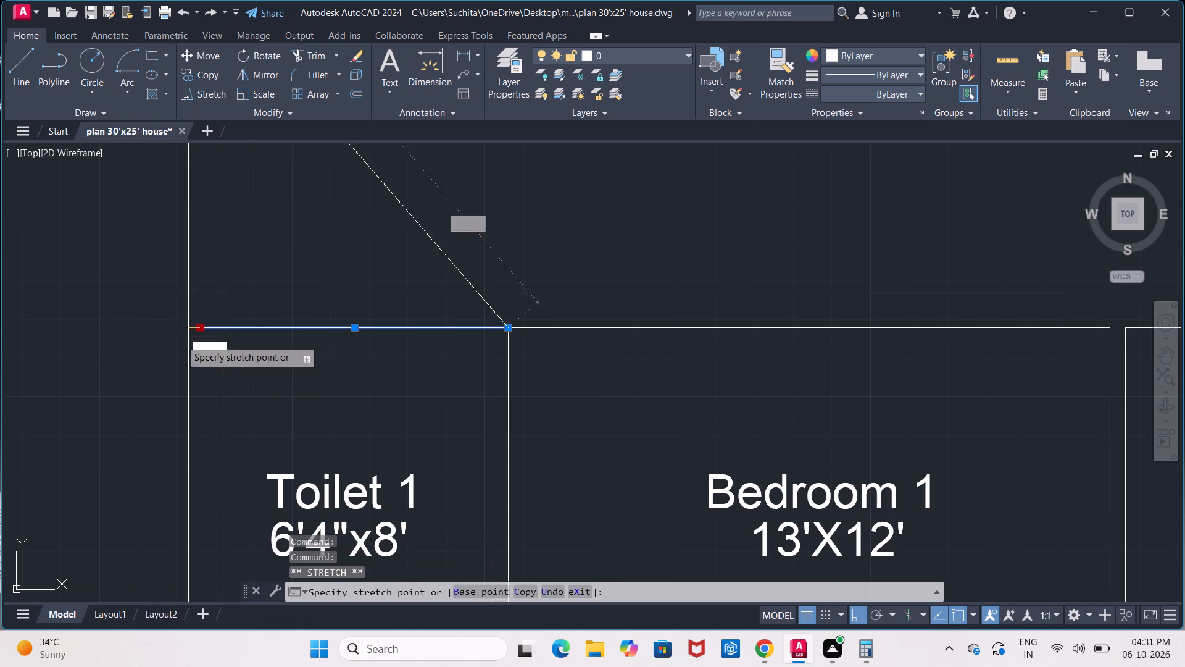
pyautogui.click(77, 346)
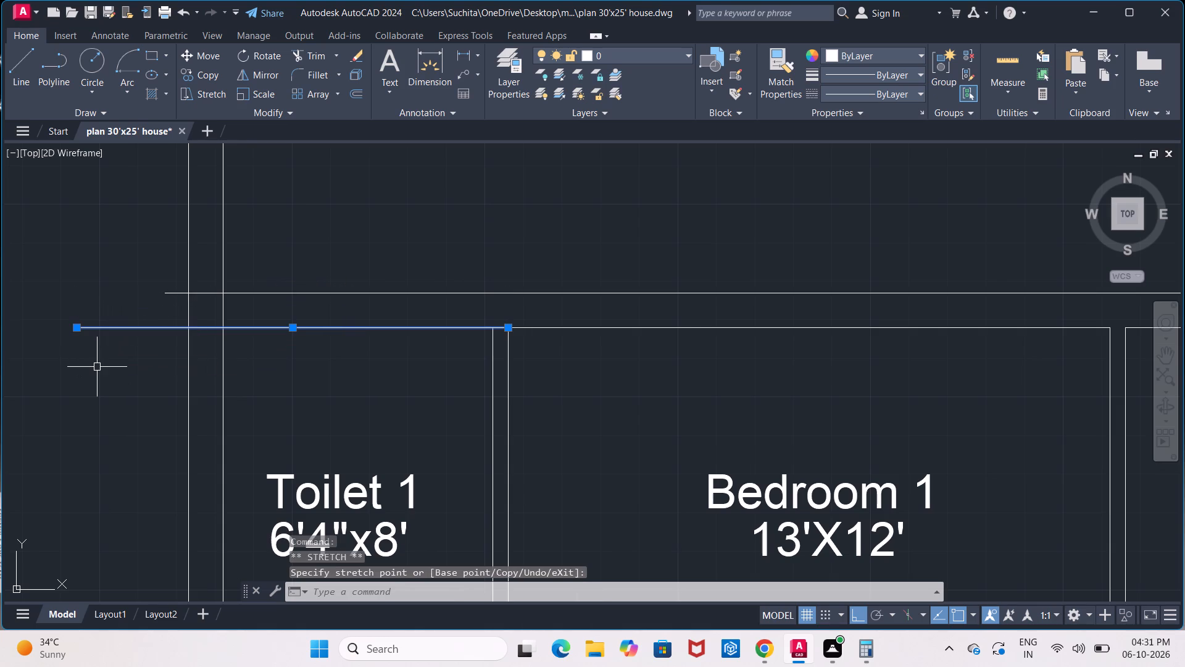
pyautogui.press('Escape')
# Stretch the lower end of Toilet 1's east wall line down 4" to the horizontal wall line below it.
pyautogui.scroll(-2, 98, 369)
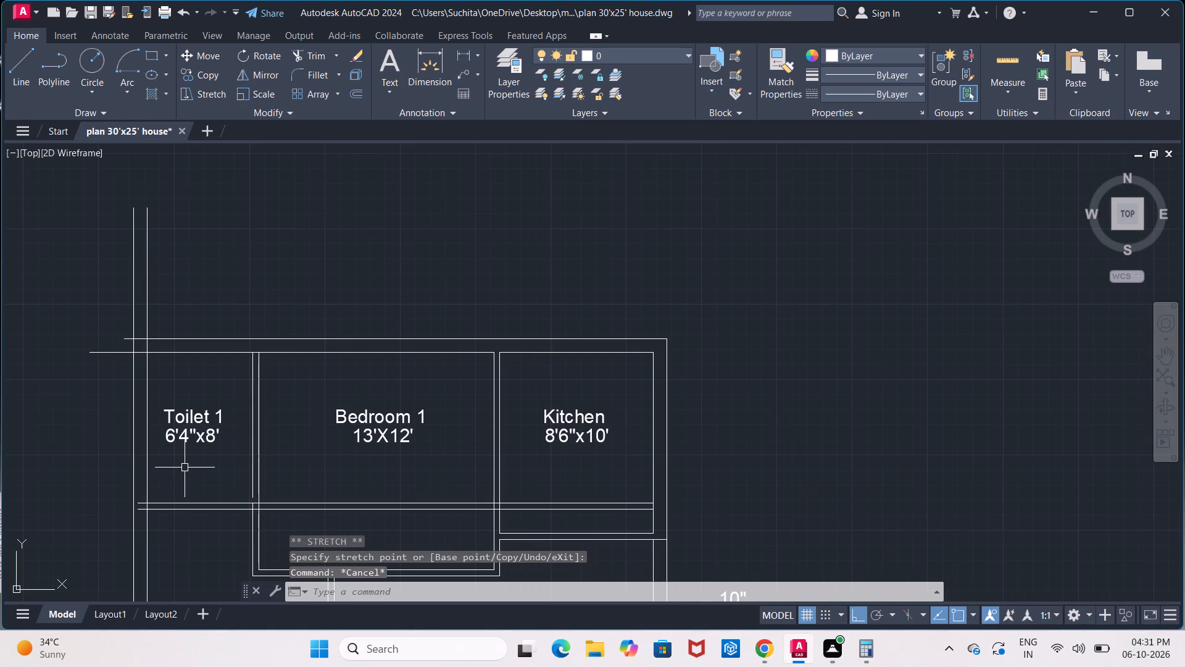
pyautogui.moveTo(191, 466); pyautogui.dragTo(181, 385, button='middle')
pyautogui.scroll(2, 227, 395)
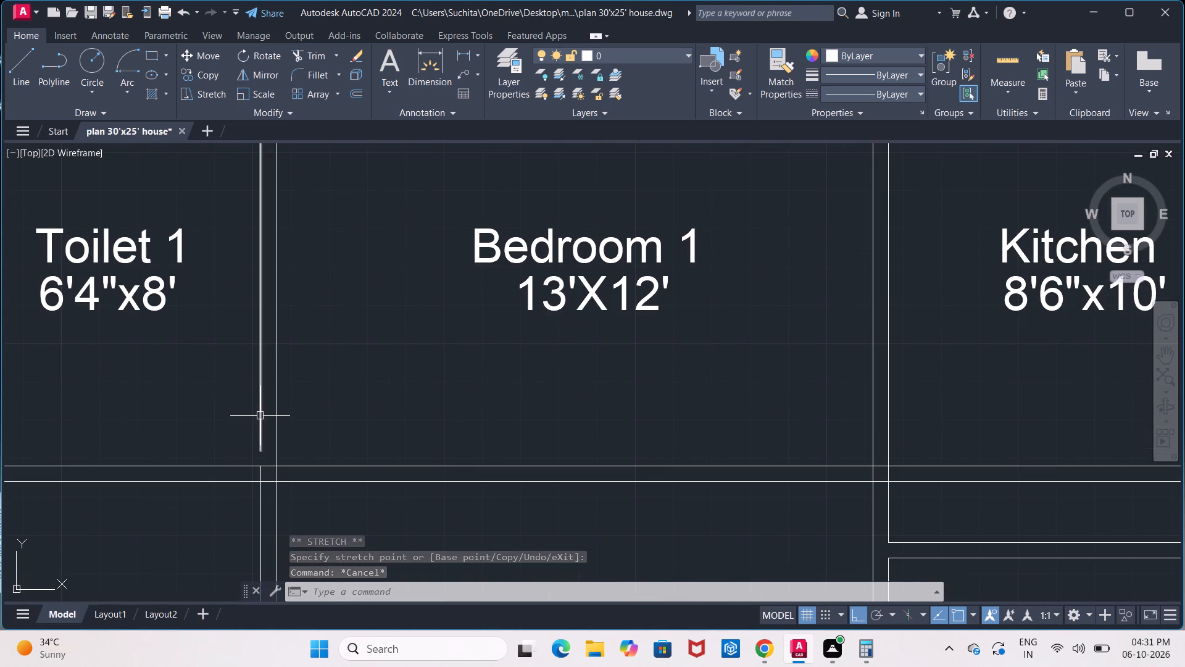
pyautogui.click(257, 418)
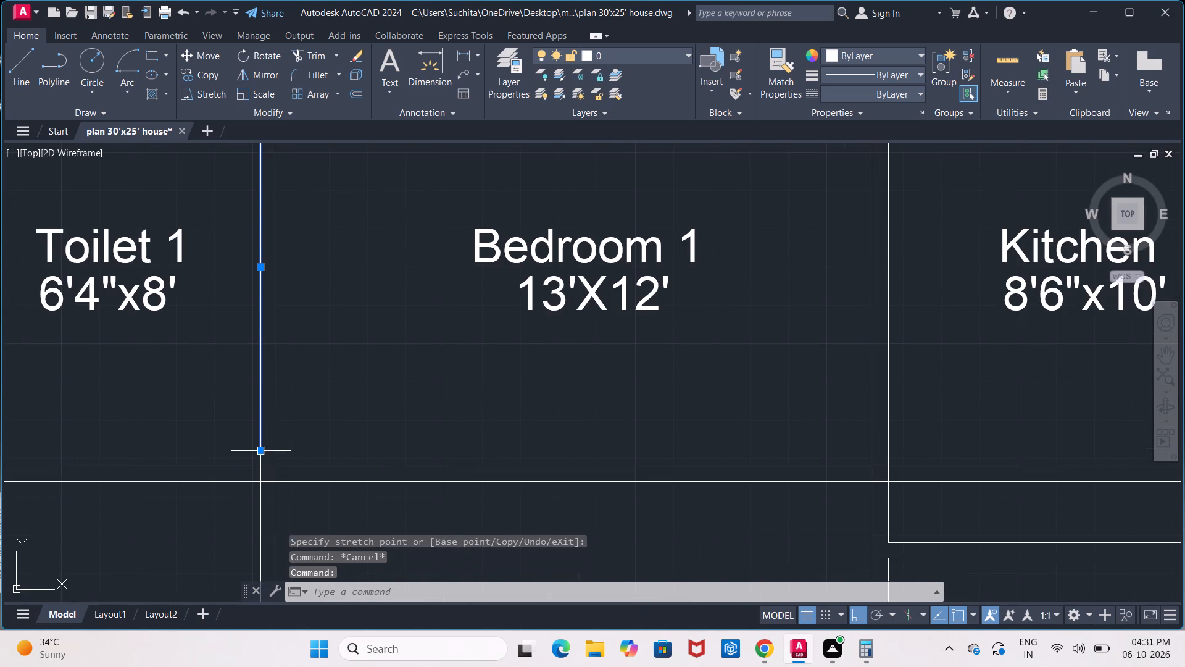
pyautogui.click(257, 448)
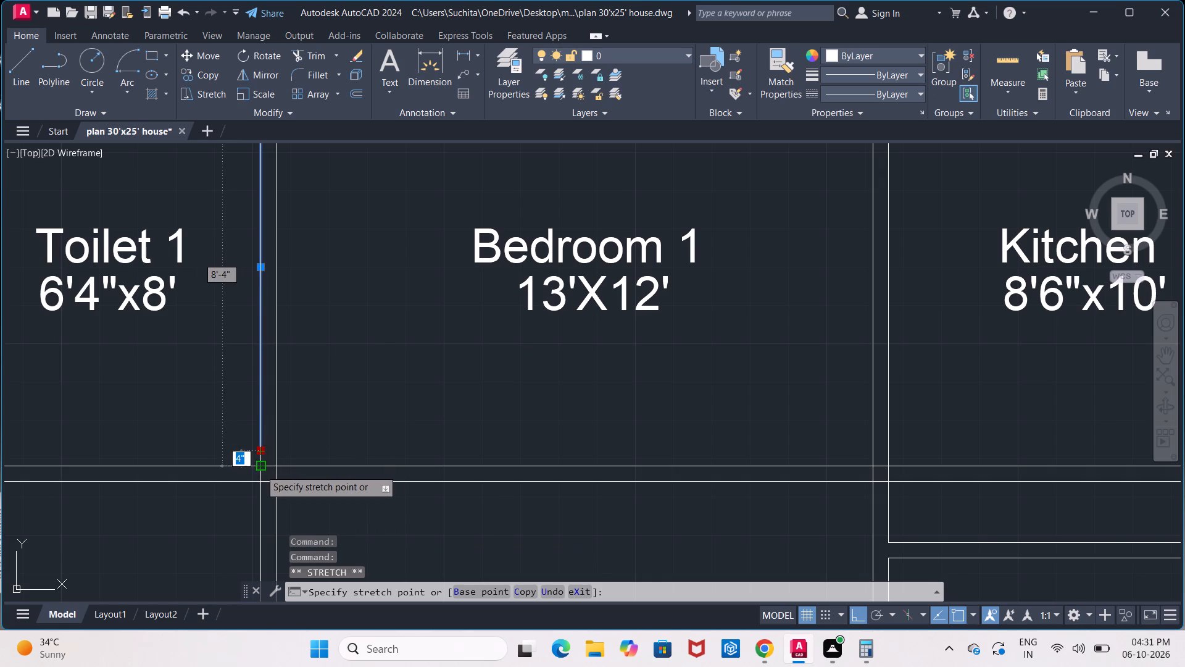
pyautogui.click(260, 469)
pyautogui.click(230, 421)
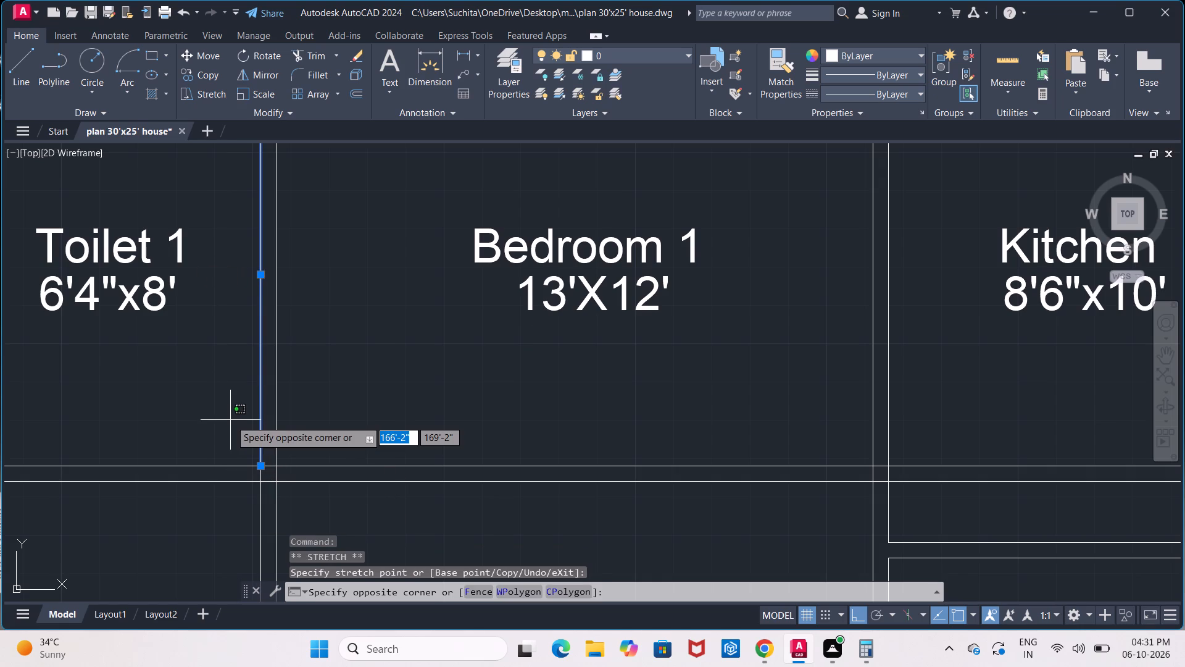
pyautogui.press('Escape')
# Stretch the west ends of both horizontal wall lines below Toilet 1 well beyond the west outer wall line.
pyautogui.scroll(-1, 223, 426)
pyautogui.moveTo(227, 426); pyautogui.dragTo(229, 424, button='middle')
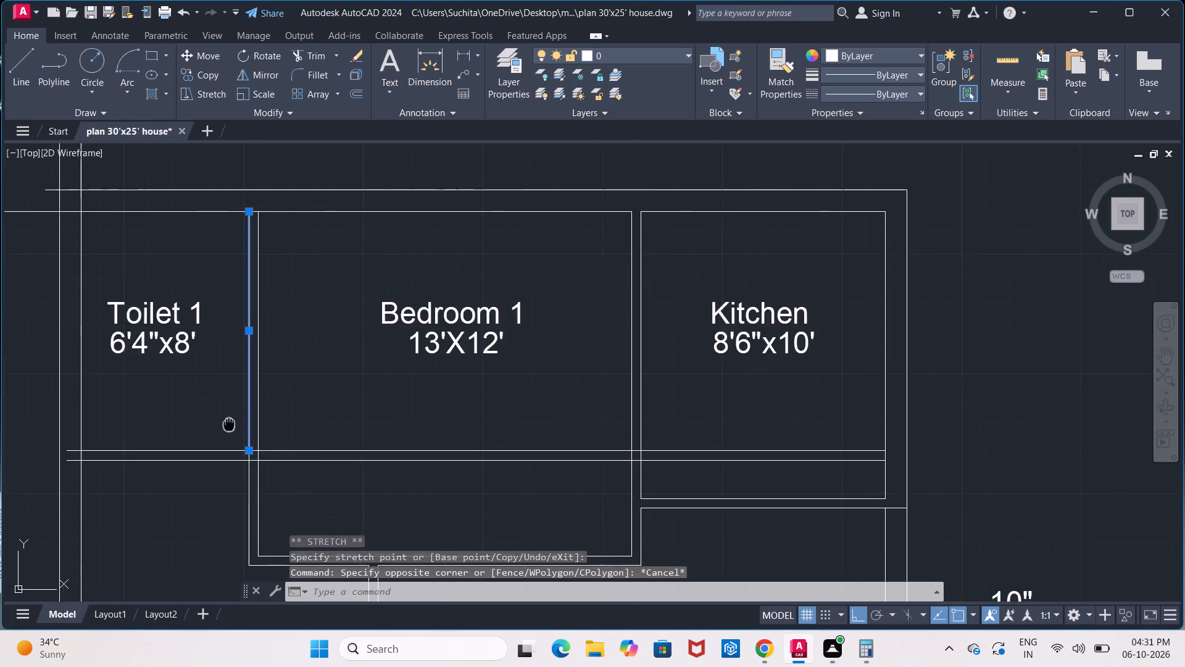
pyautogui.moveTo(229, 424); pyautogui.dragTo(316, 404, button='middle')
pyautogui.click(251, 427)
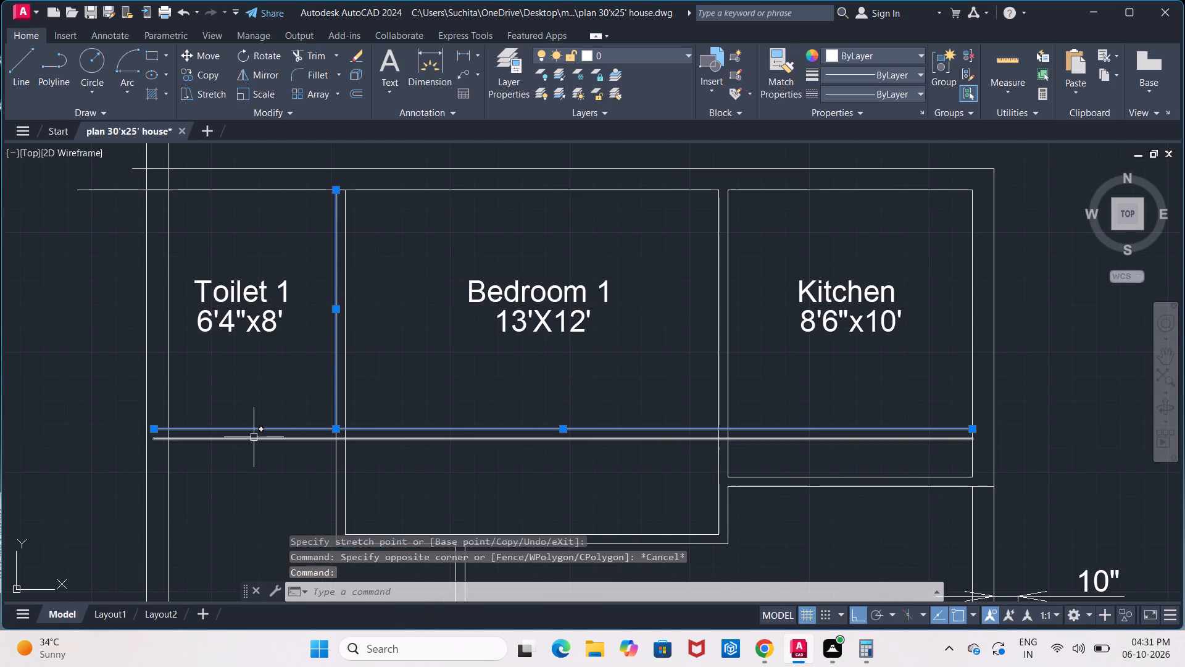
pyautogui.click(254, 437)
pyautogui.moveTo(253, 471); pyautogui.dragTo(312, 464, button='middle')
pyautogui.scroll(-1, 253, 471)
pyautogui.scroll(2, 257, 463)
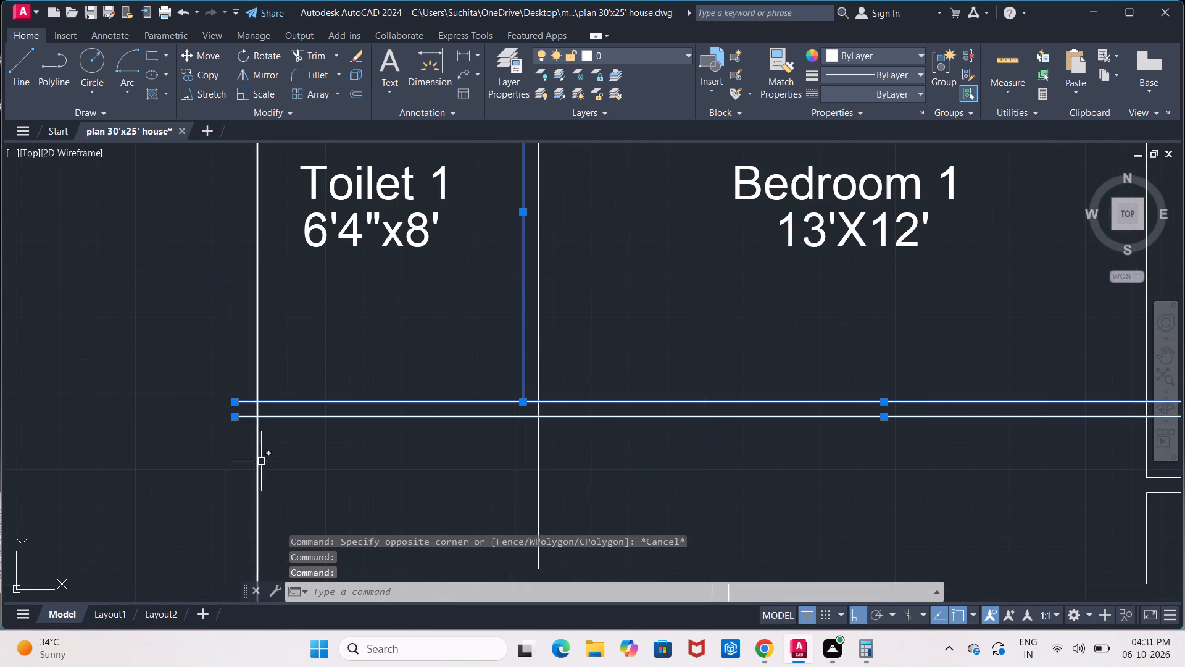
pyautogui.click(236, 401)
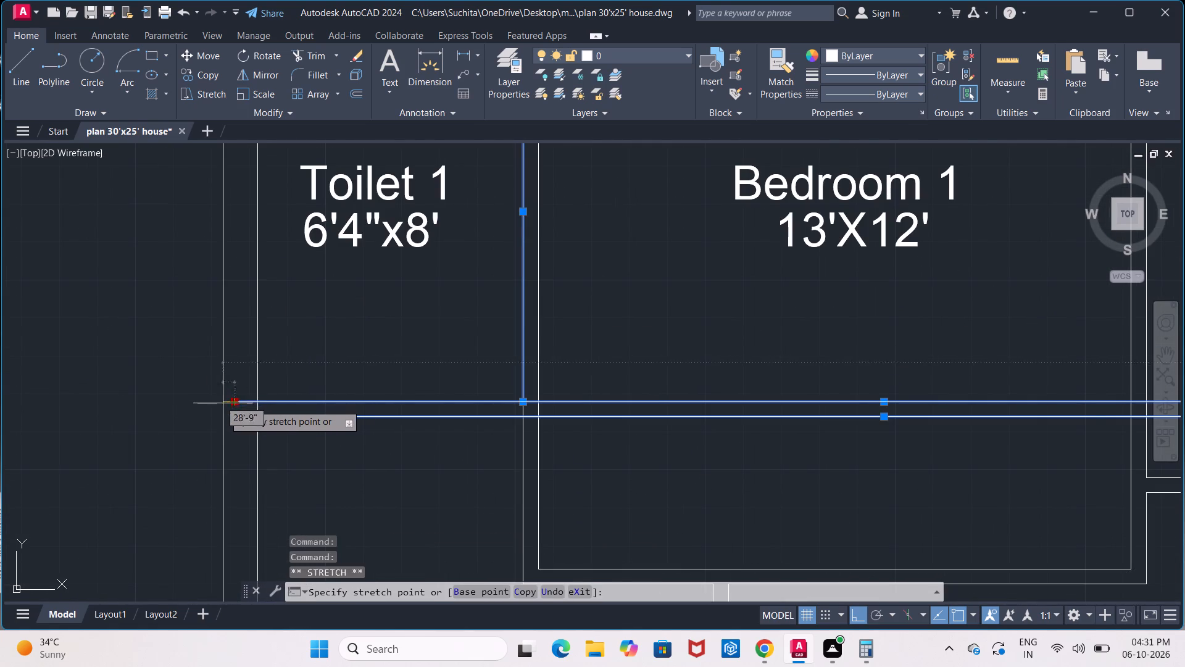
pyautogui.click(128, 411)
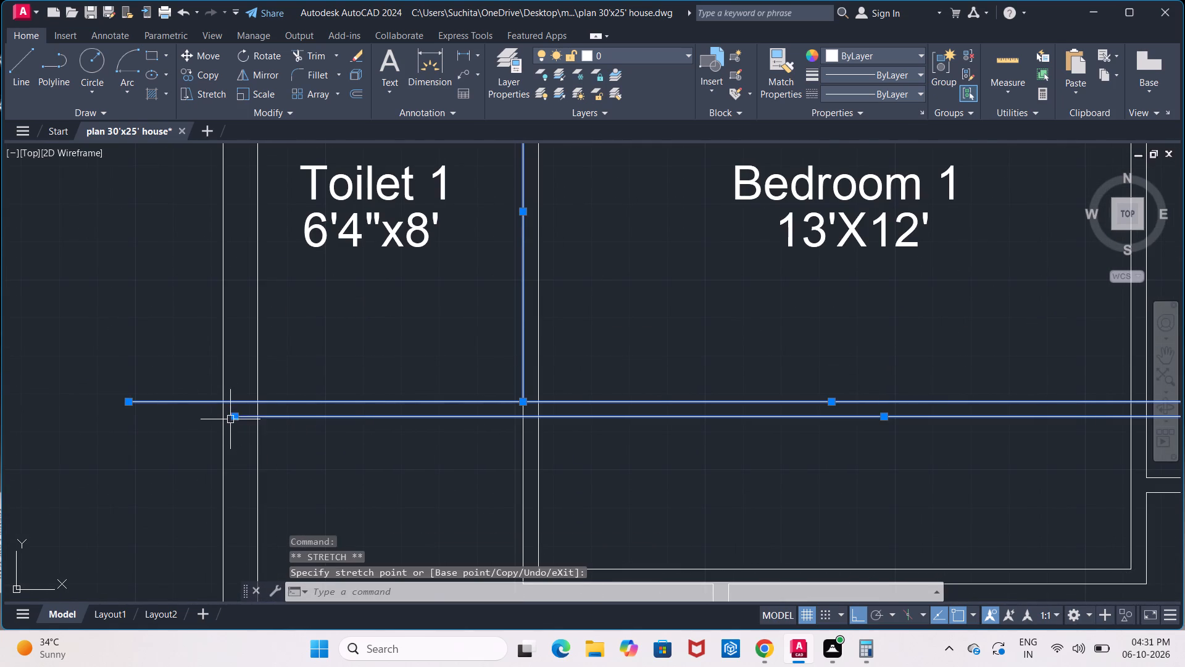
pyautogui.click(234, 418)
pyautogui.click(131, 422)
pyautogui.scroll(1, 446, 459)
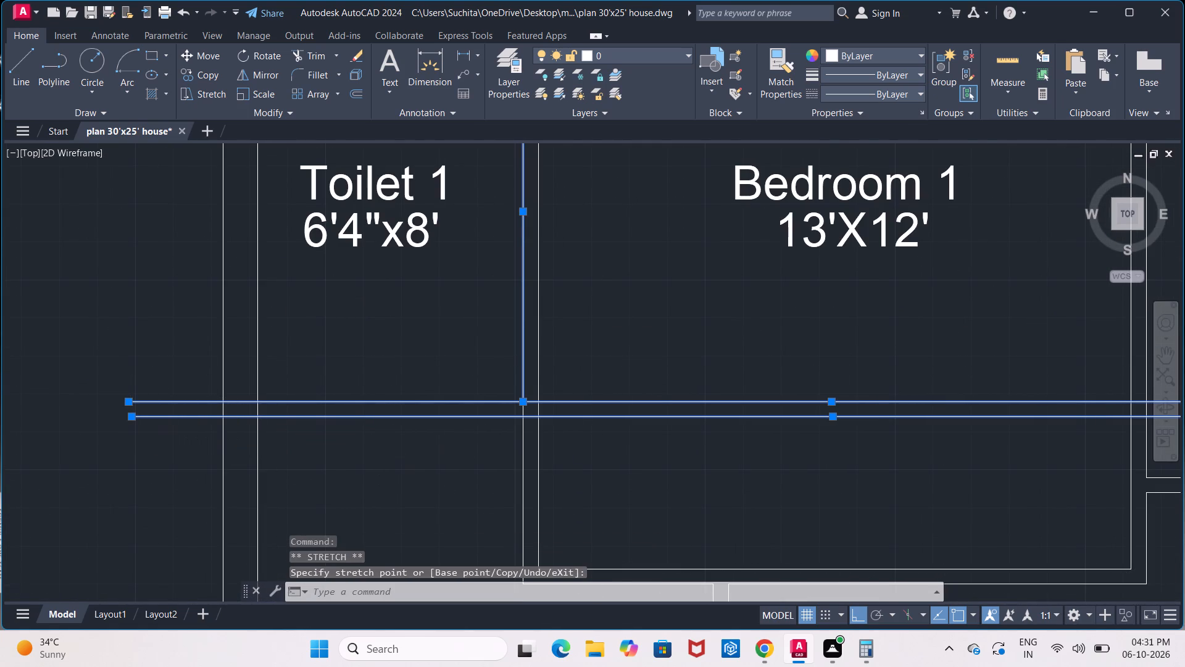
pyautogui.moveTo(446, 459); pyautogui.dragTo(316, 438, button='middle')
pyautogui.scroll(-2, 309, 434)
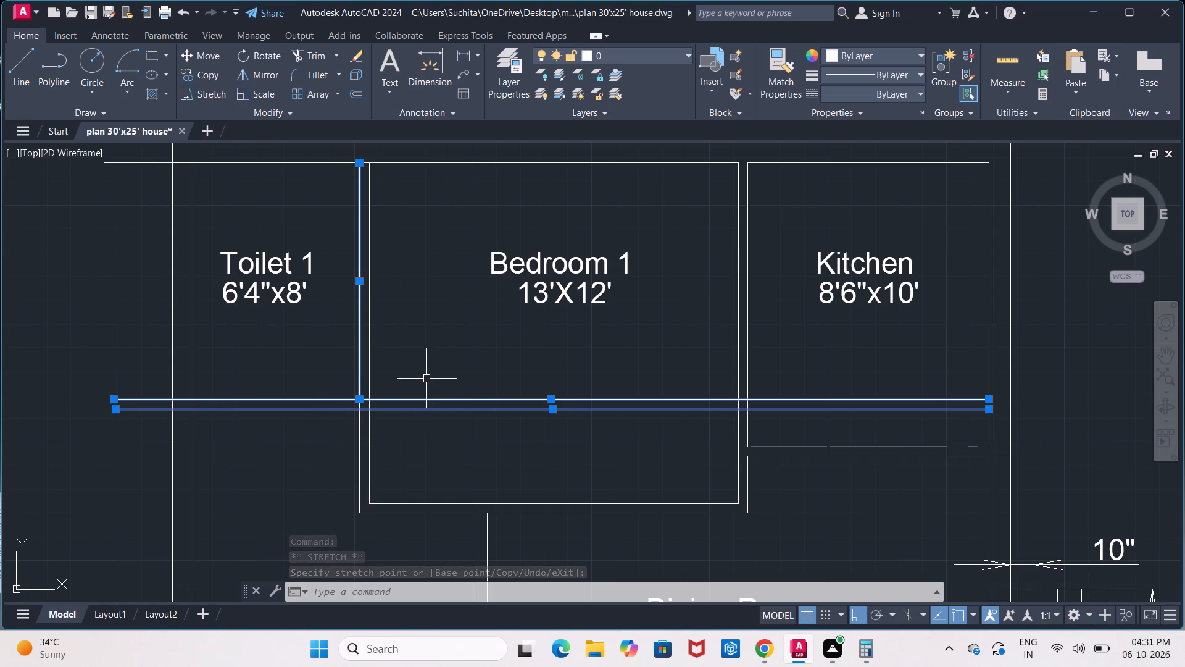
pyautogui.press('Escape')
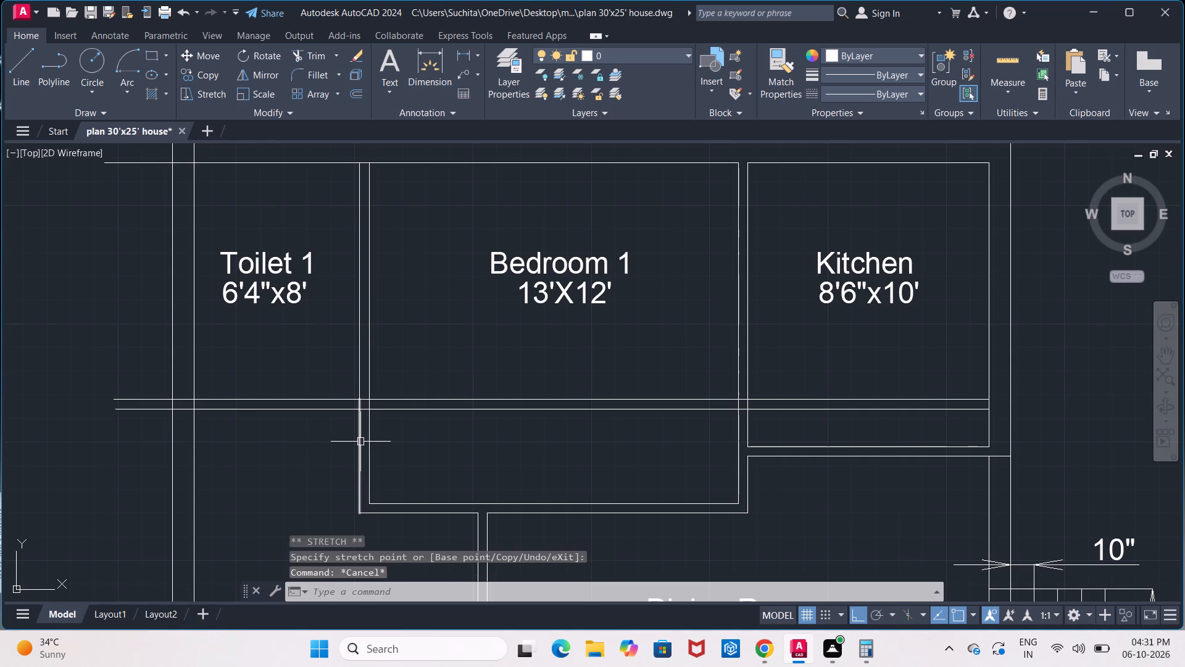
# Erase the short vertical line on Bedroom 1's west wall below the Toilet 1 wall.
pyautogui.click(360, 442)
pyautogui.press('Delete')
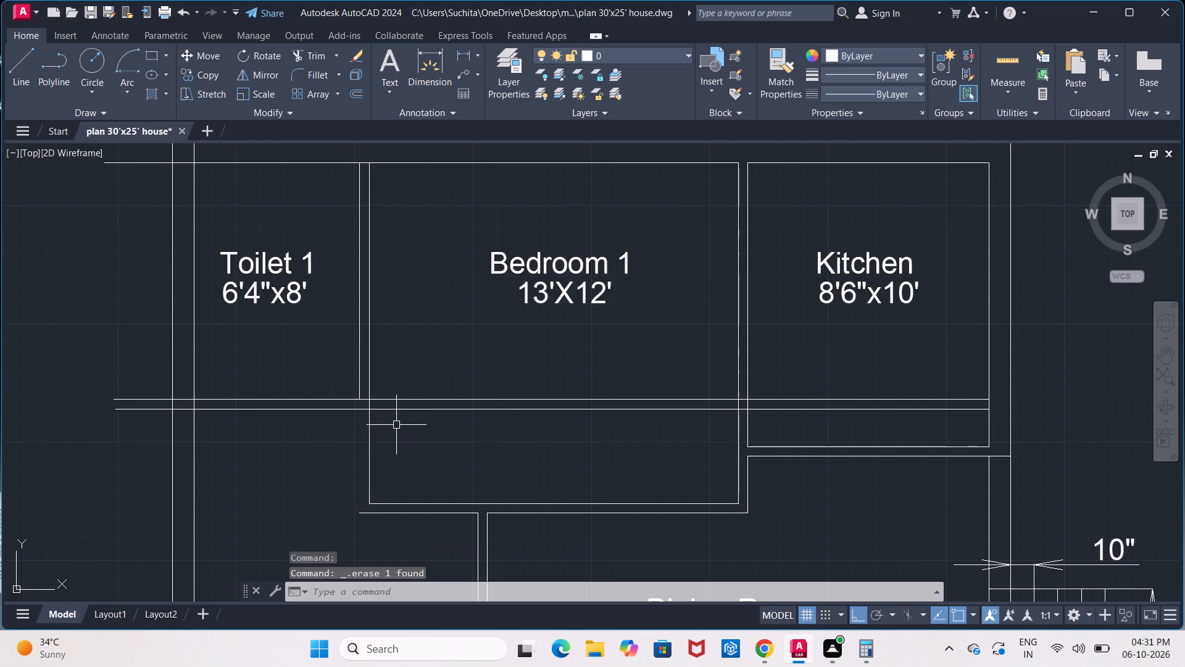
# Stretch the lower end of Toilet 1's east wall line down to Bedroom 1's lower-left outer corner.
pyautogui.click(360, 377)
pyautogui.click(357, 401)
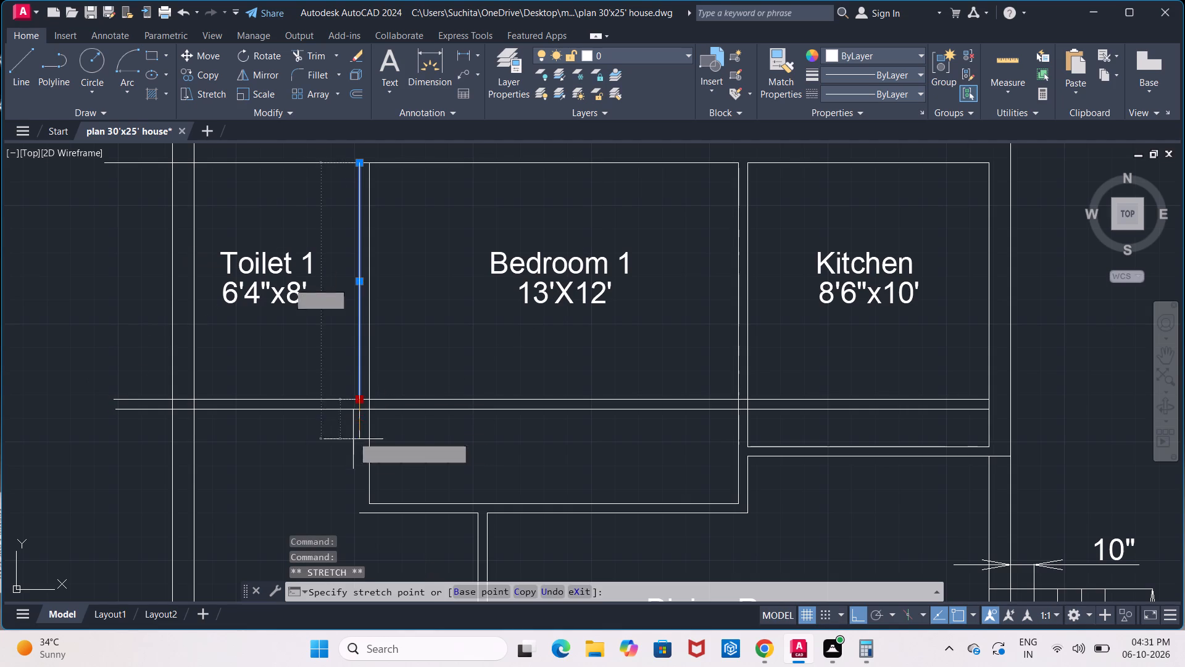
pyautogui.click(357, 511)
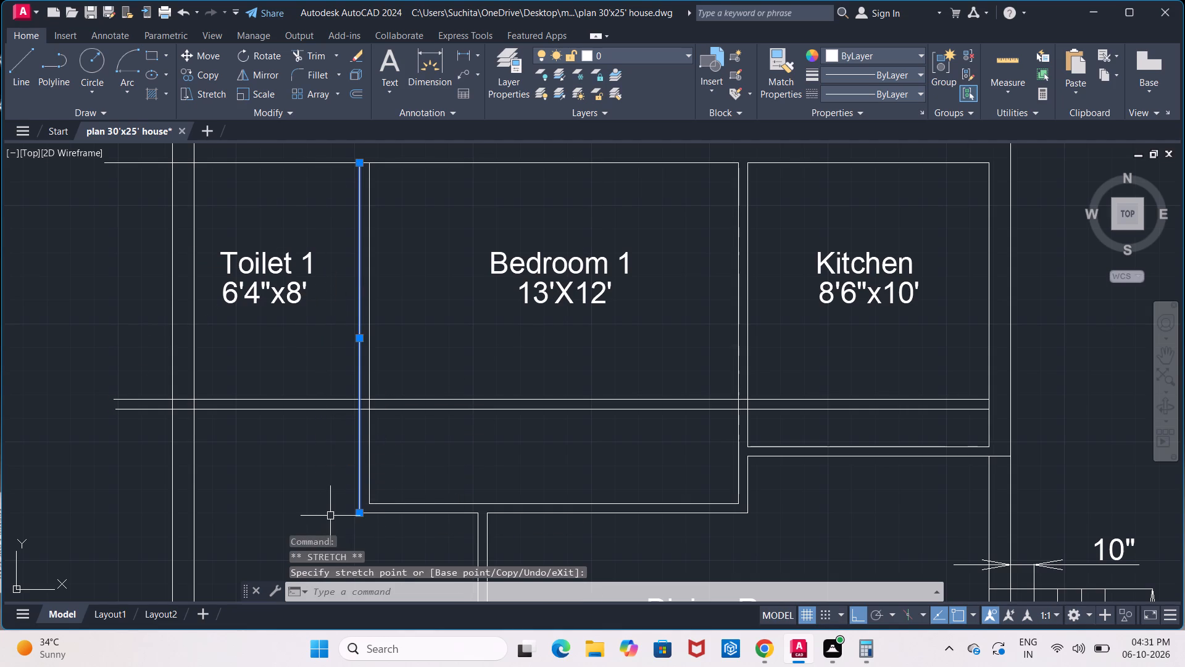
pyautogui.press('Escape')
# Erase the four vertical partition lines between Toilet 1 and Bedroom 1 and between Bedroom 1 and the Kitchen.
pyautogui.scroll(-1, 291, 366)
pyautogui.moveTo(290, 366); pyautogui.dragTo(259, 435, button='middle')
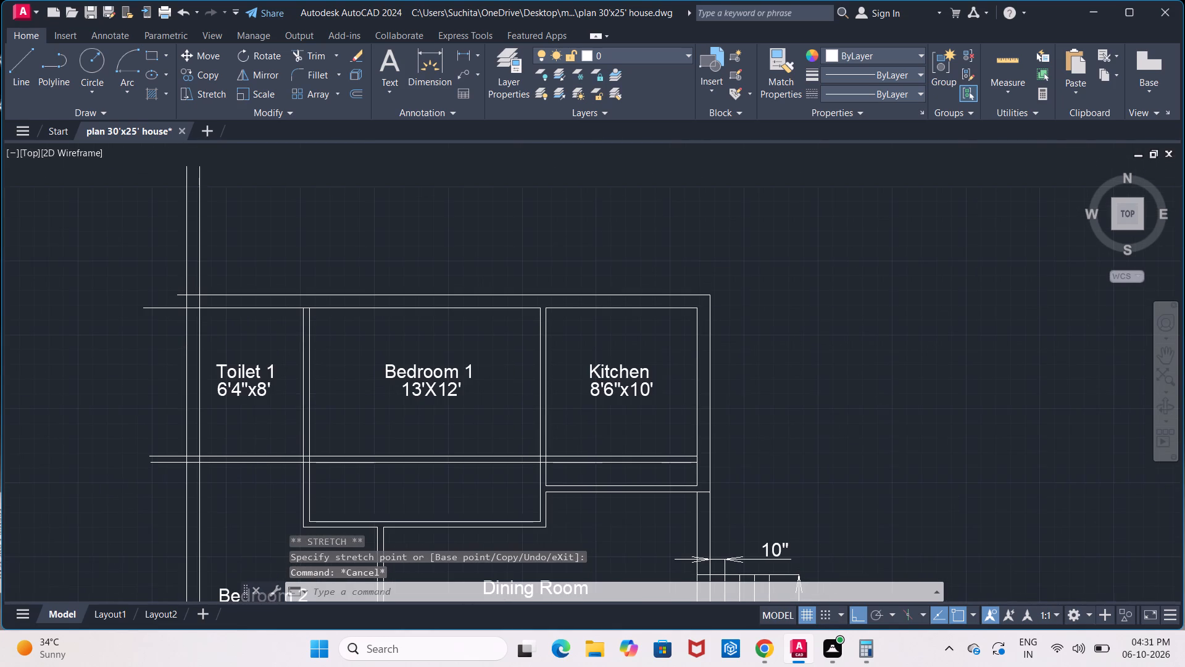
pyautogui.click(302, 367)
pyautogui.click(310, 372)
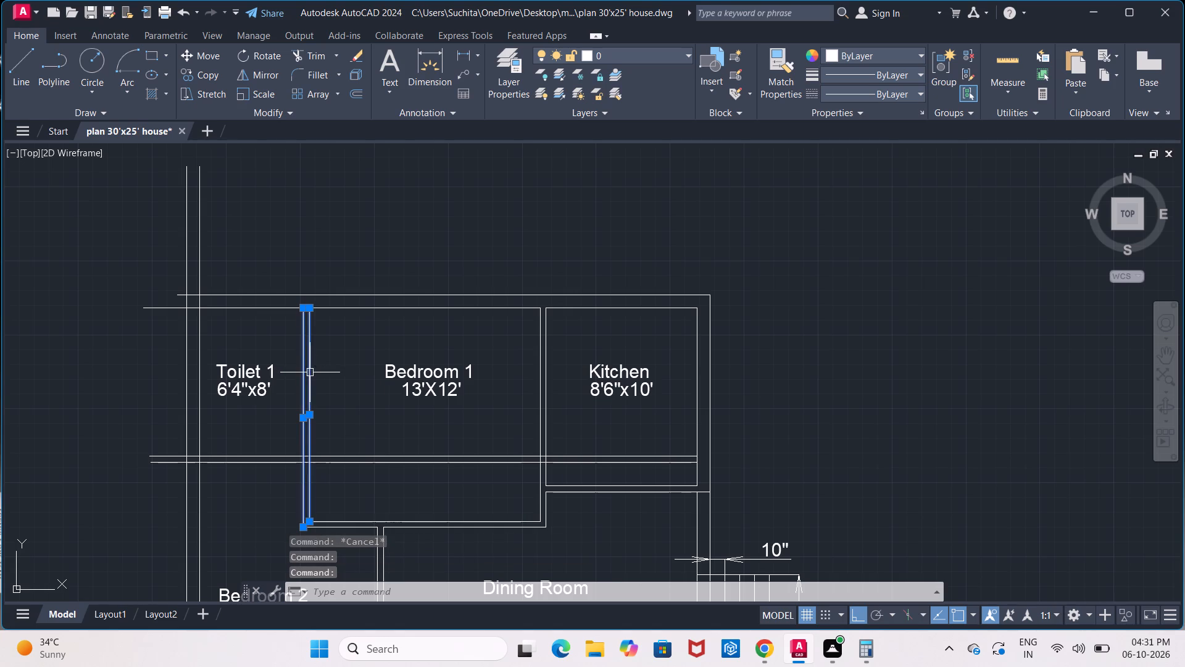
pyautogui.click(538, 386)
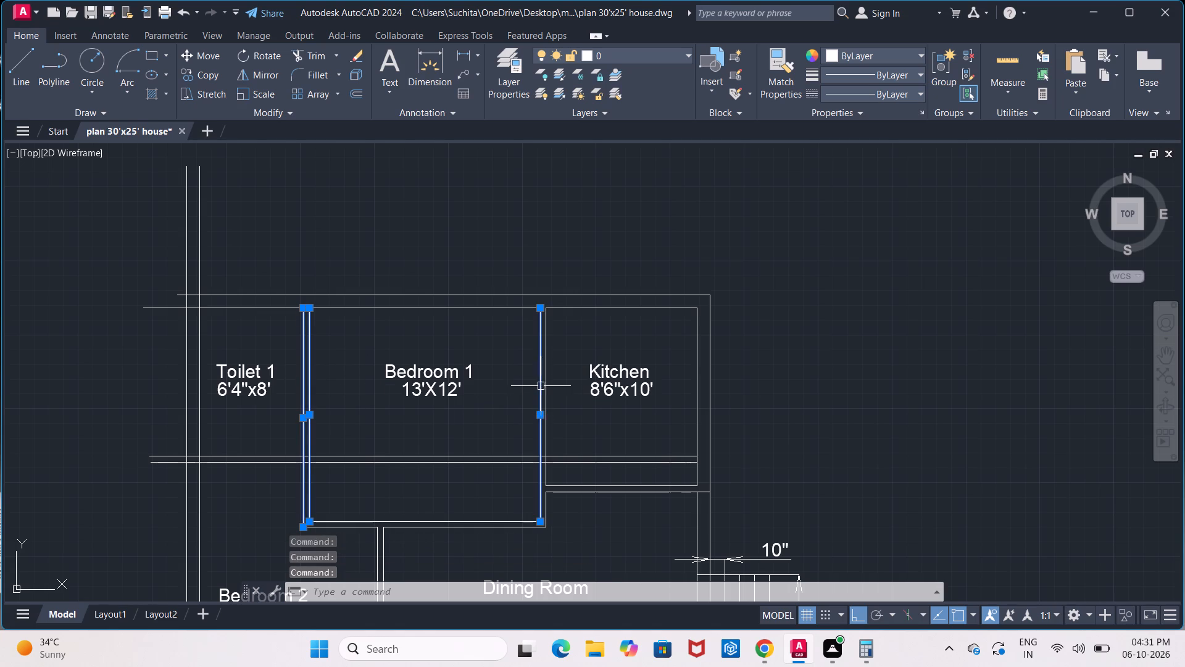
pyautogui.click(549, 384)
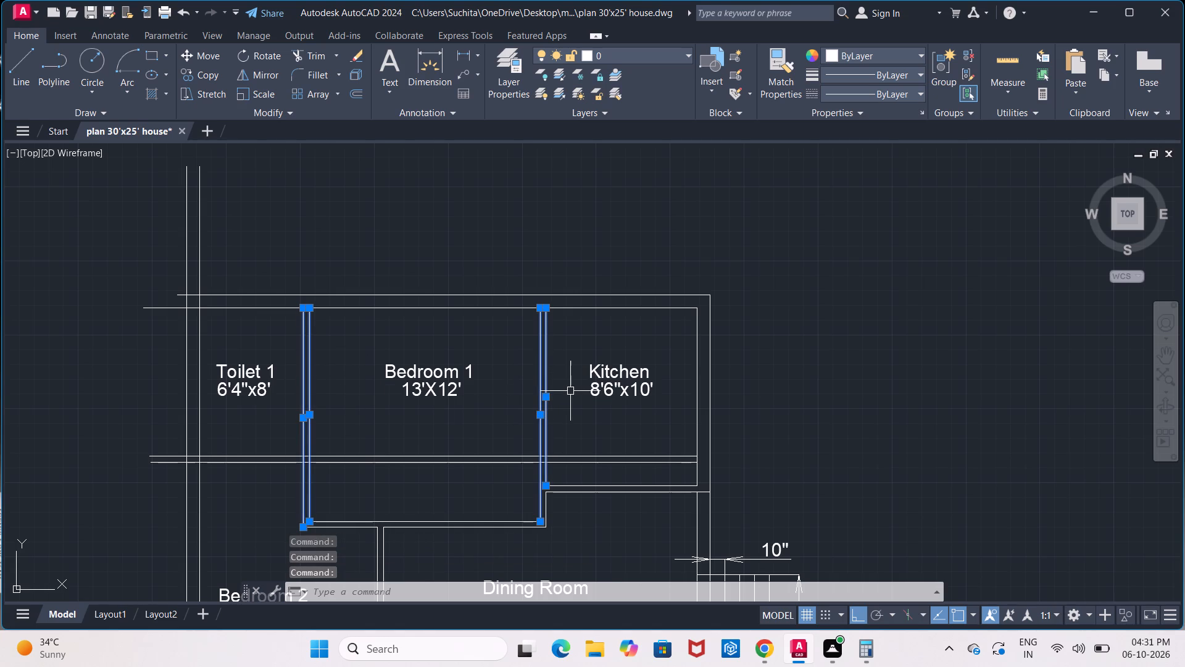
pyautogui.press('Delete')
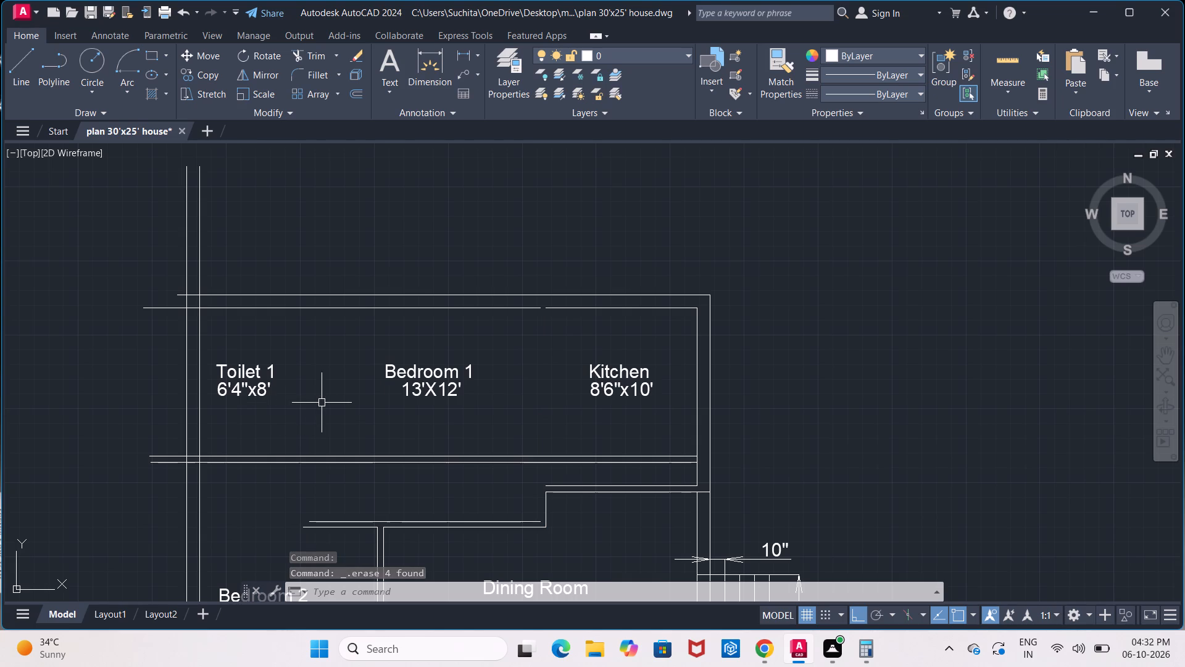
# Offset the inner line of the west outer wall 6'4" east to form Toilet 1's east wall line.
pyautogui.press('o')
pyautogui.press('Return')
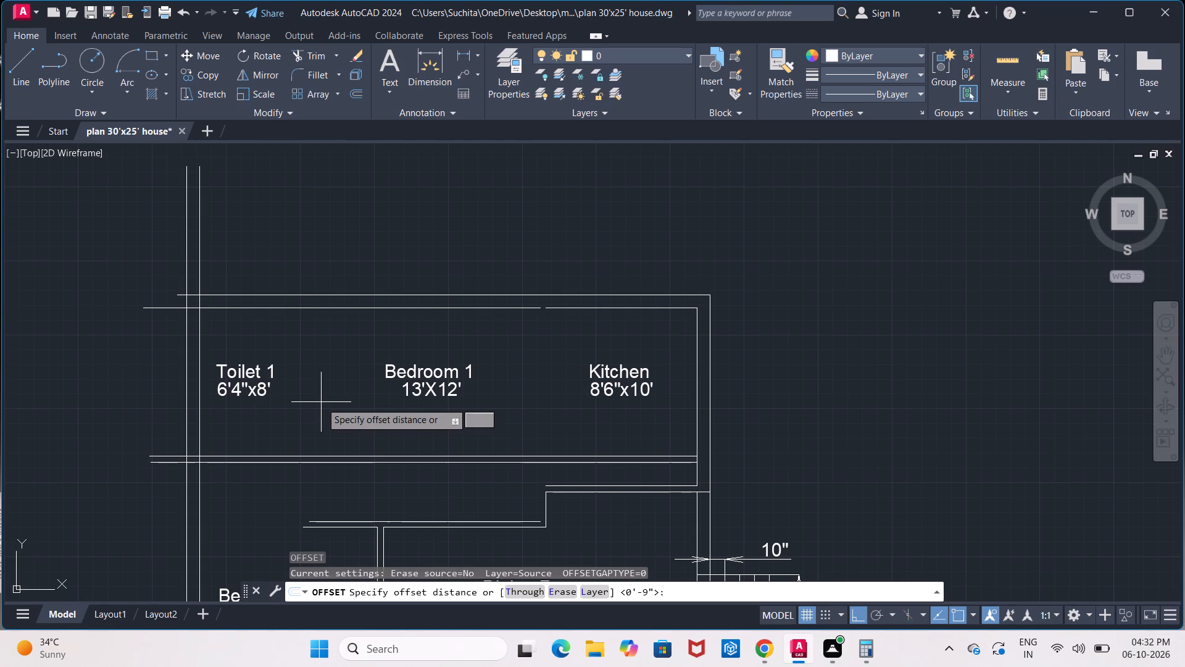
pyautogui.write('6\'4"')
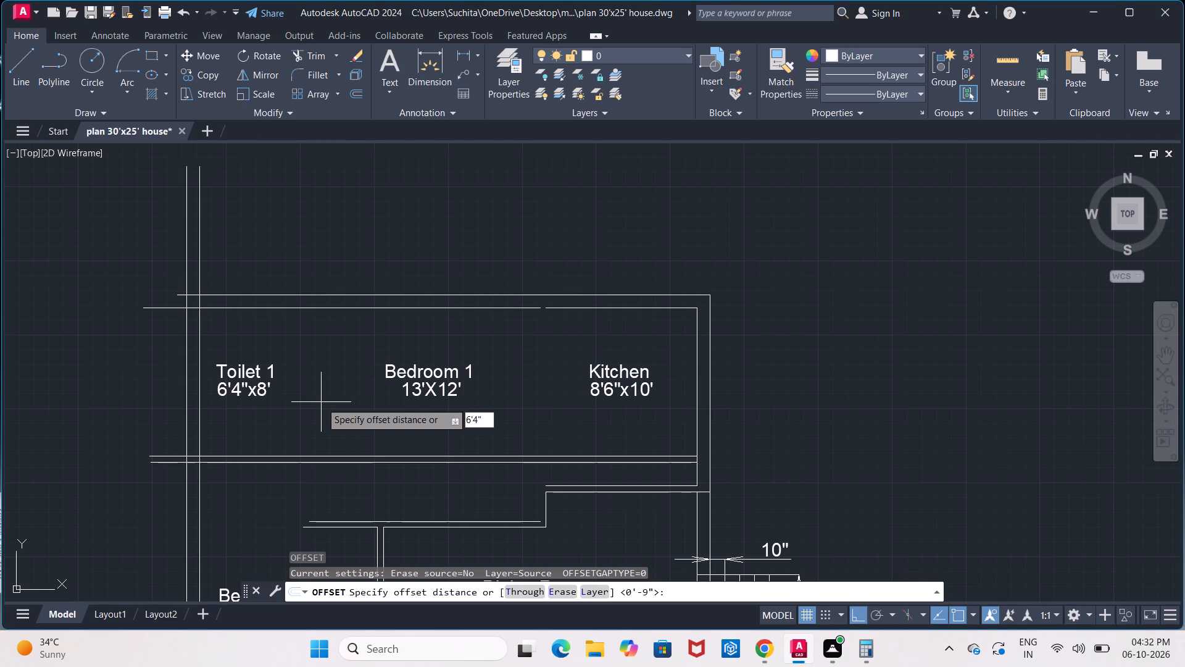
pyautogui.press('Return')
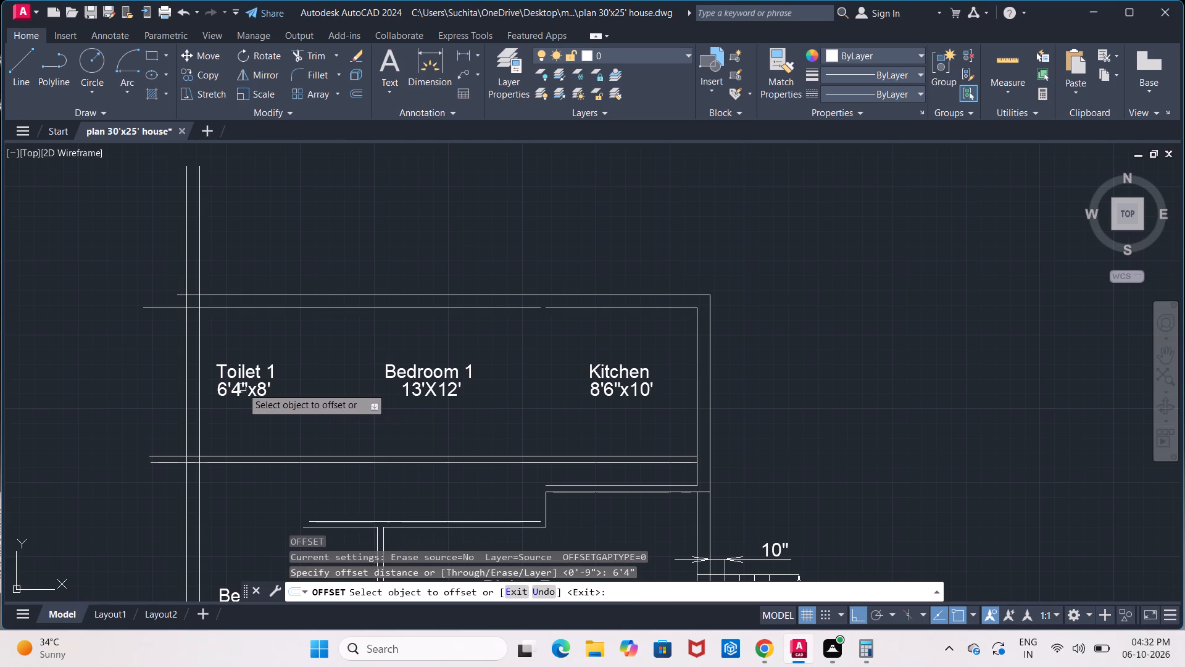
pyautogui.click(200, 367)
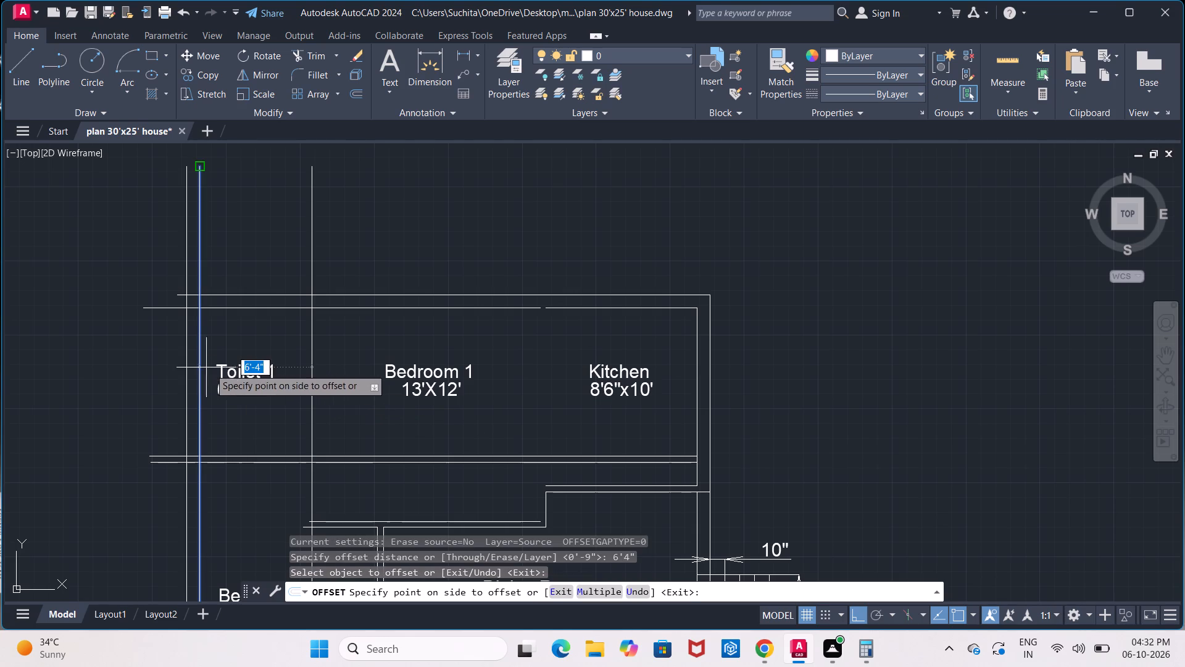
pyautogui.click(283, 361)
pyautogui.press('Return')
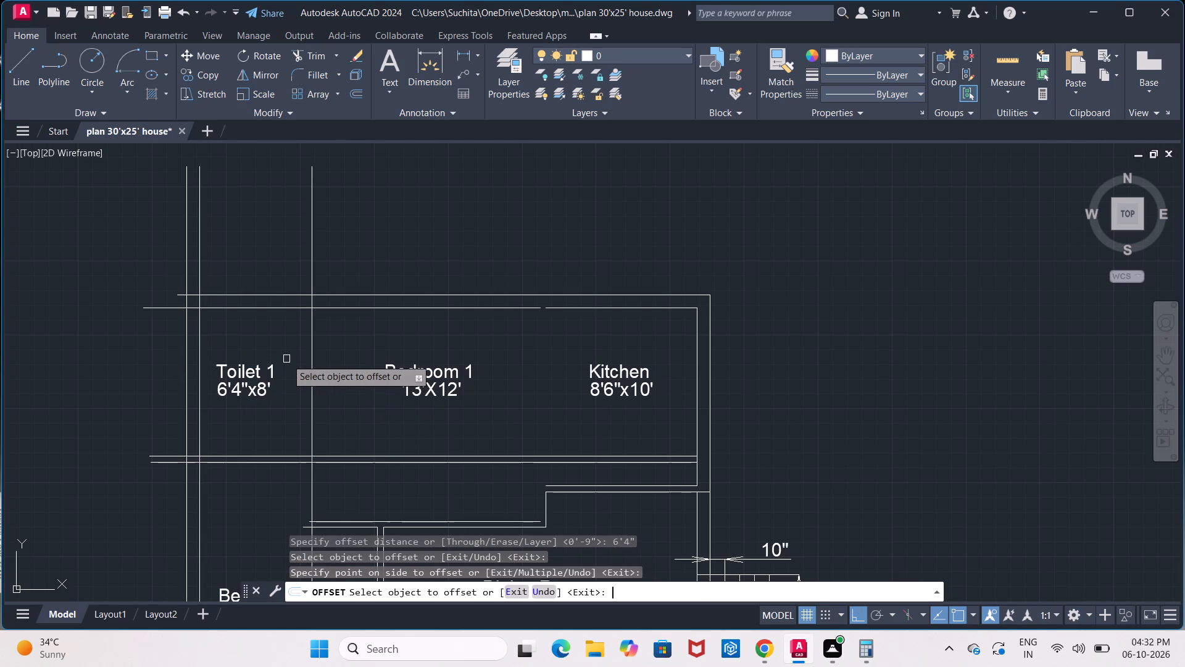
# Offset Toilet 1's new east wall line 4" toward Bedroom 1 to form the partition thickness.
pyautogui.press('Return')
pyautogui.write('4"')
pyautogui.press('Return')
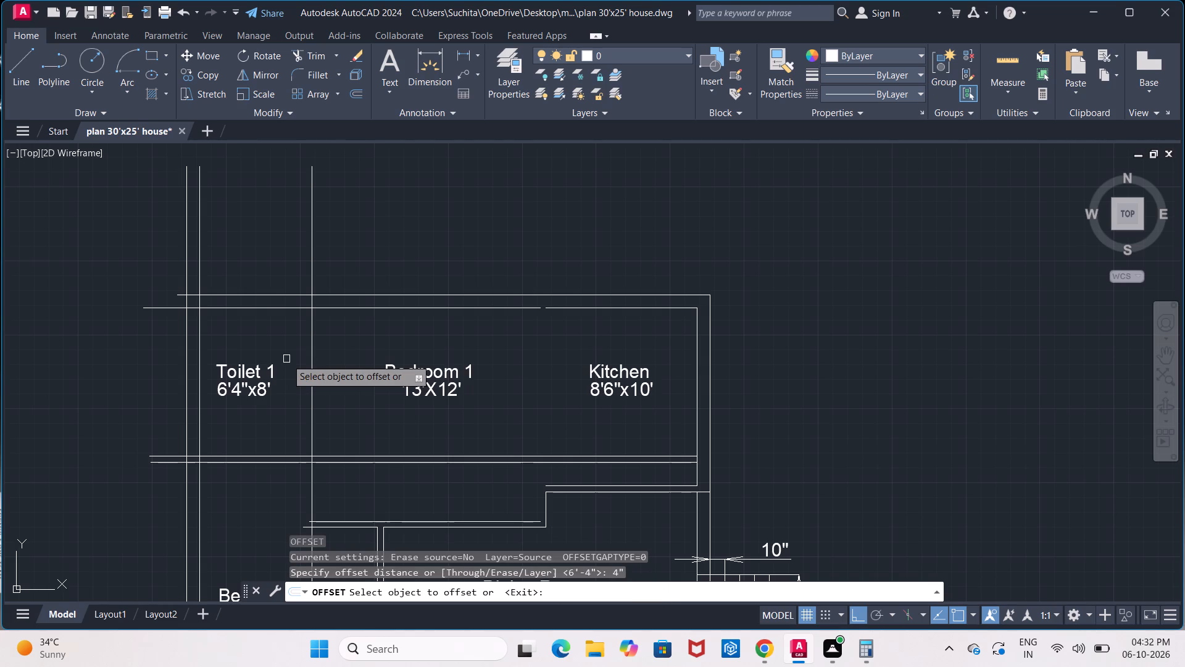
pyautogui.click(313, 369)
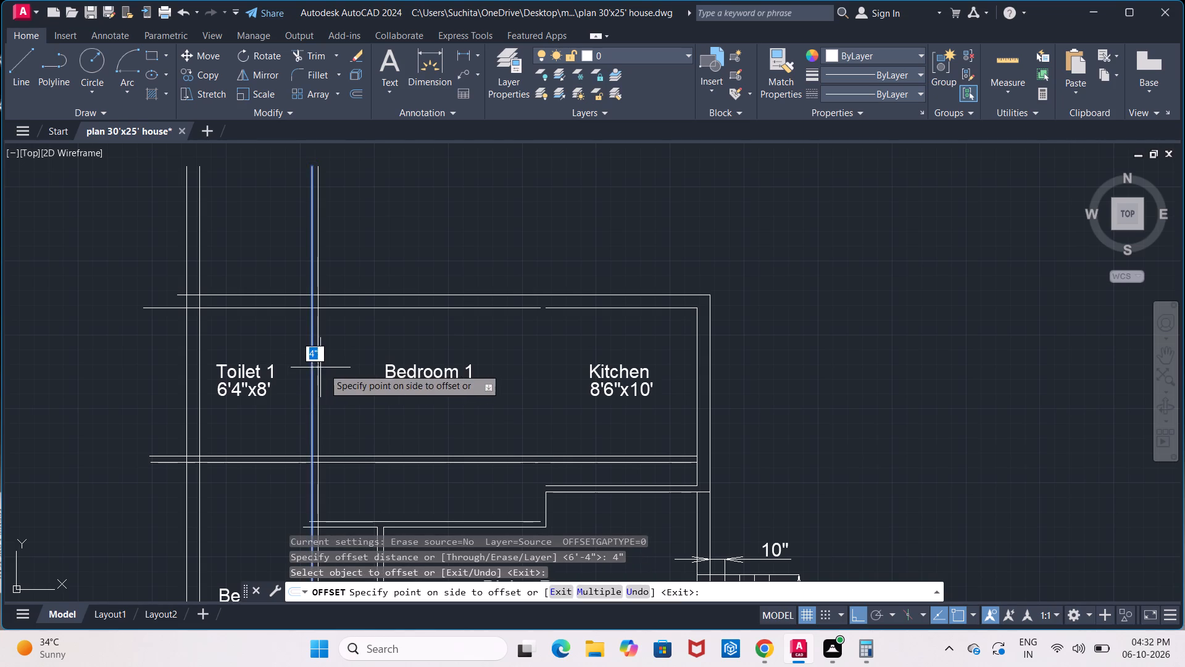
pyautogui.click(334, 368)
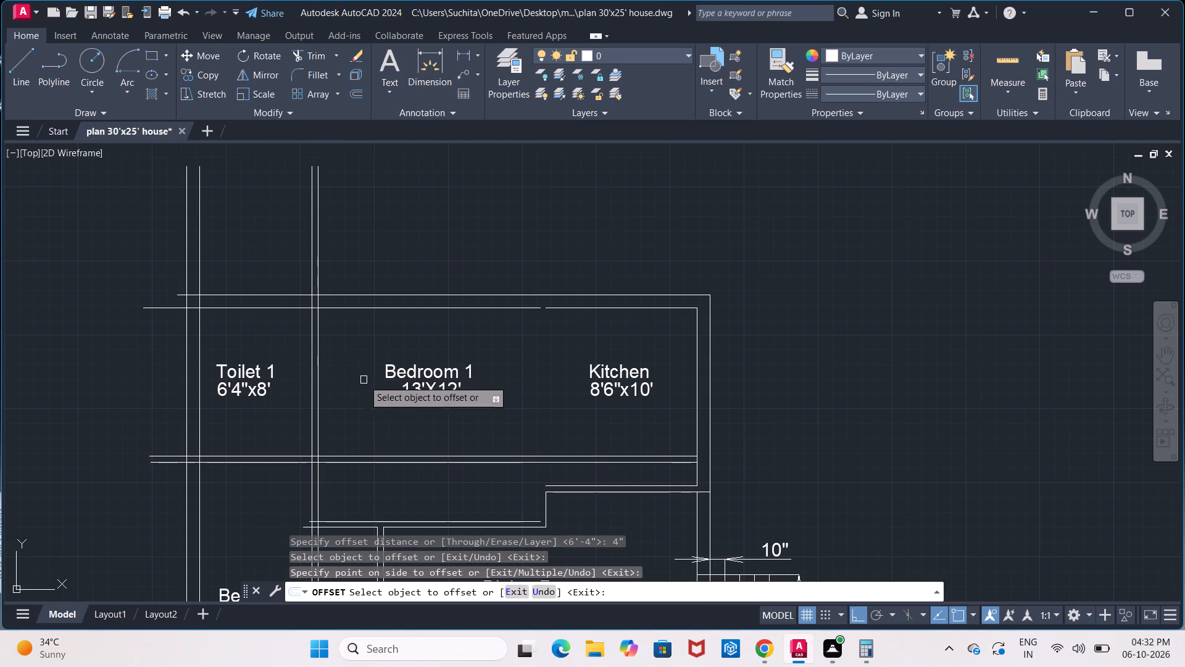
pyautogui.press('Return')
# Offset Bedroom 1's new west wall line 13' east to form its wall line beside the Kitchen.
pyautogui.press('Return')
pyautogui.write("13'")
pyautogui.press('Return')
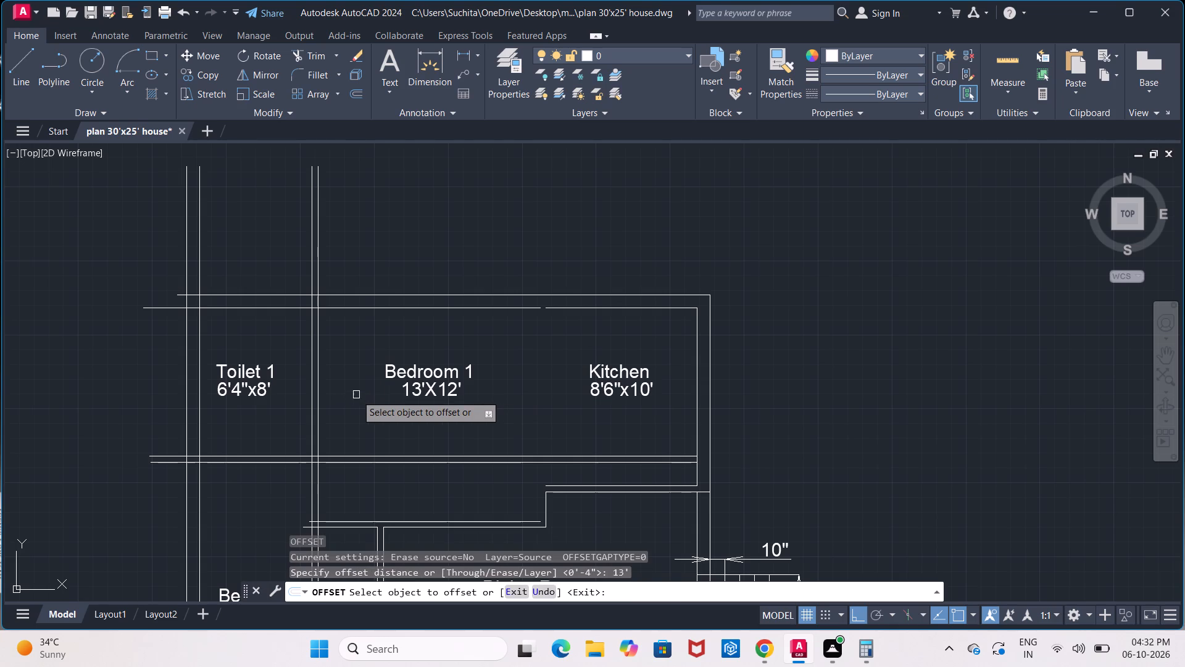
pyautogui.click(318, 385)
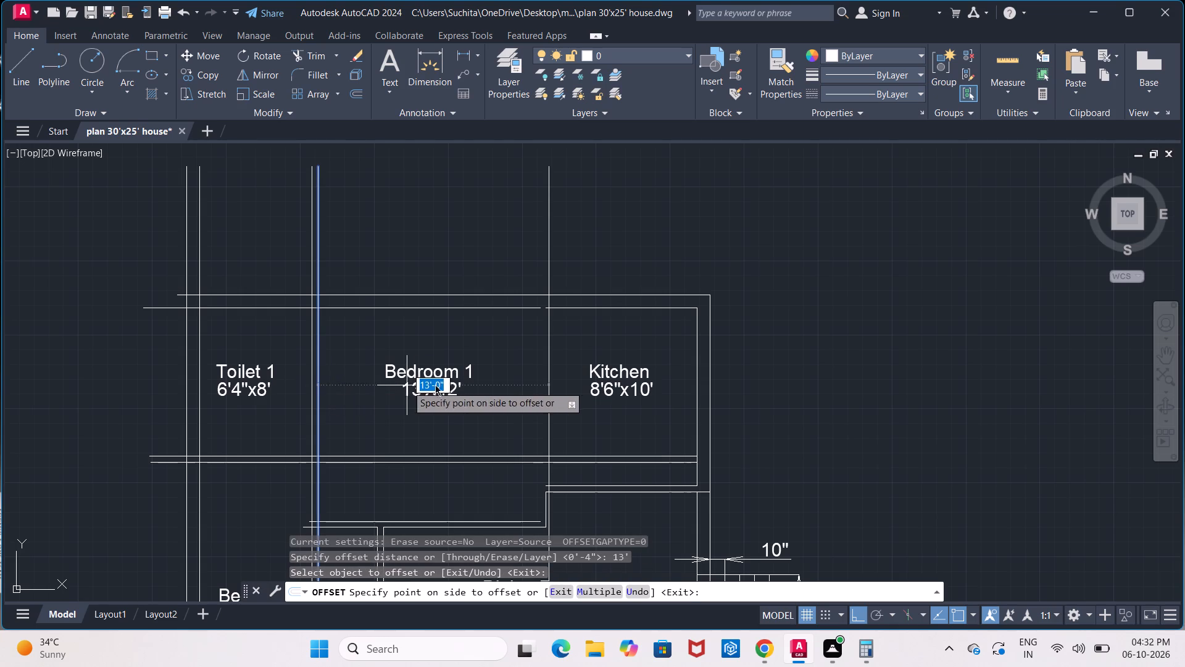
pyautogui.click(500, 384)
pyautogui.press('Return')
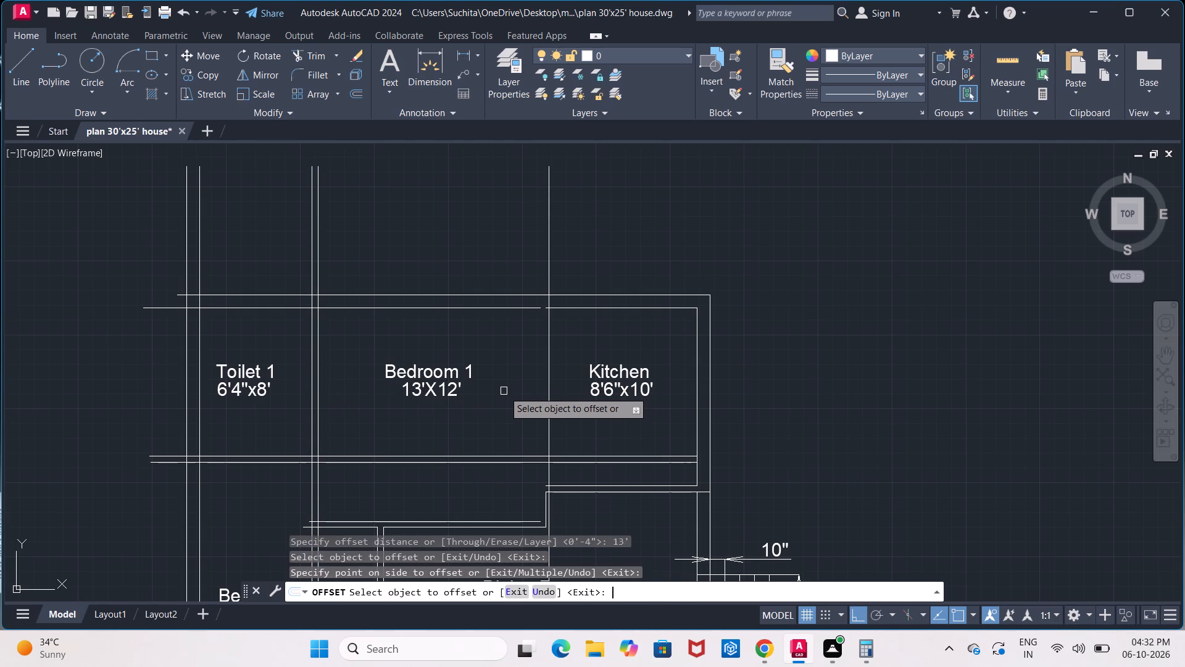
# Offset Bedroom 1's new east wall line 4" toward the Kitchen to form the partition thickness.
pyautogui.press('Return')
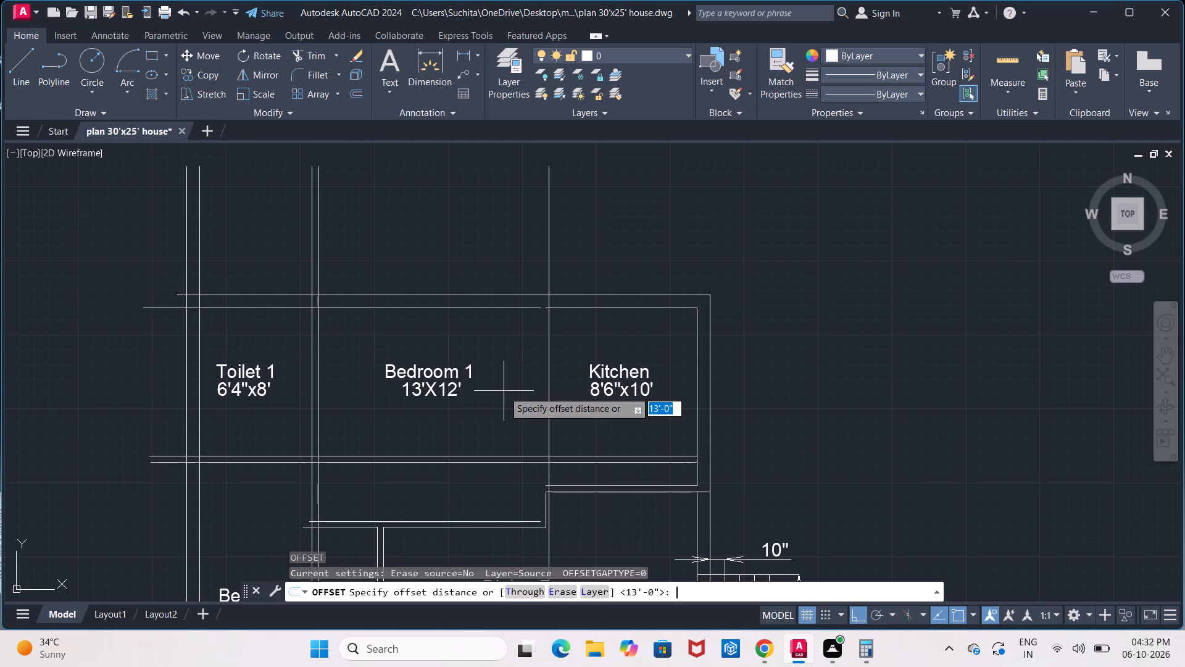
pyautogui.write('4"')
pyautogui.press('Return')
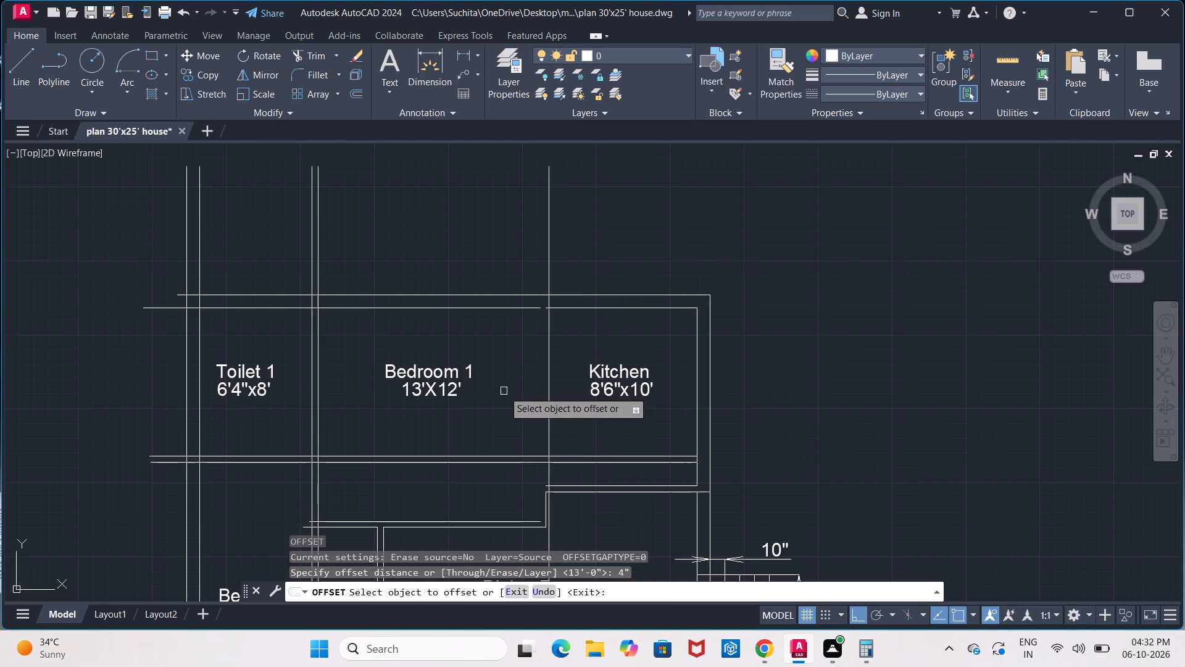
pyautogui.click(551, 385)
pyautogui.click(565, 387)
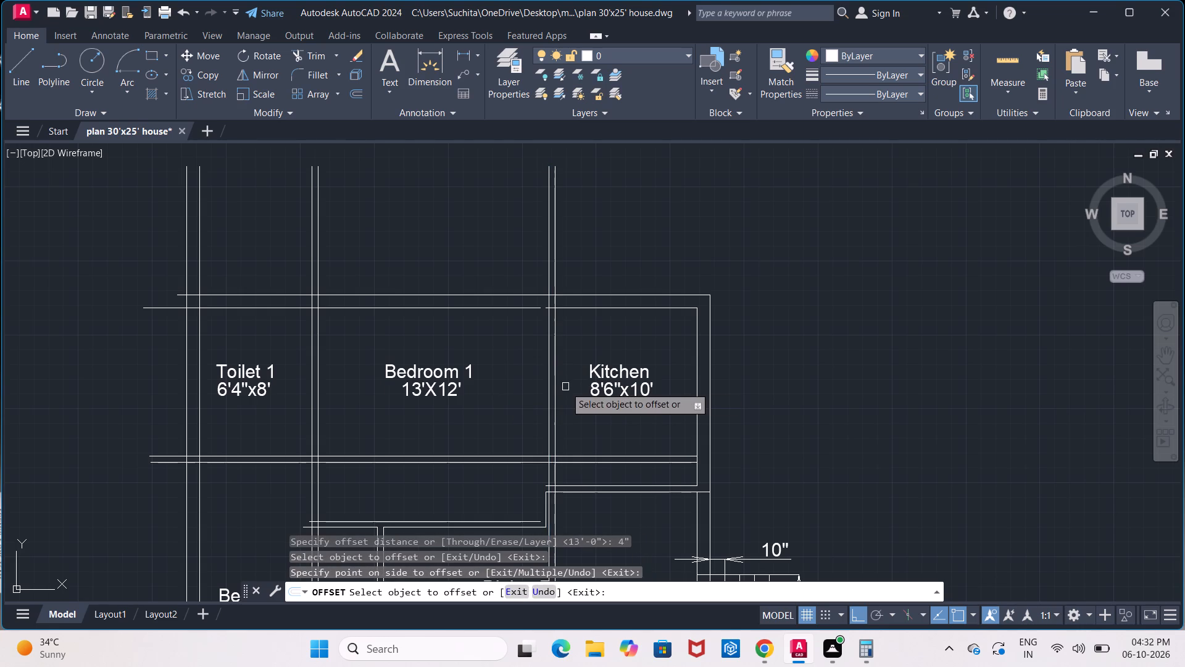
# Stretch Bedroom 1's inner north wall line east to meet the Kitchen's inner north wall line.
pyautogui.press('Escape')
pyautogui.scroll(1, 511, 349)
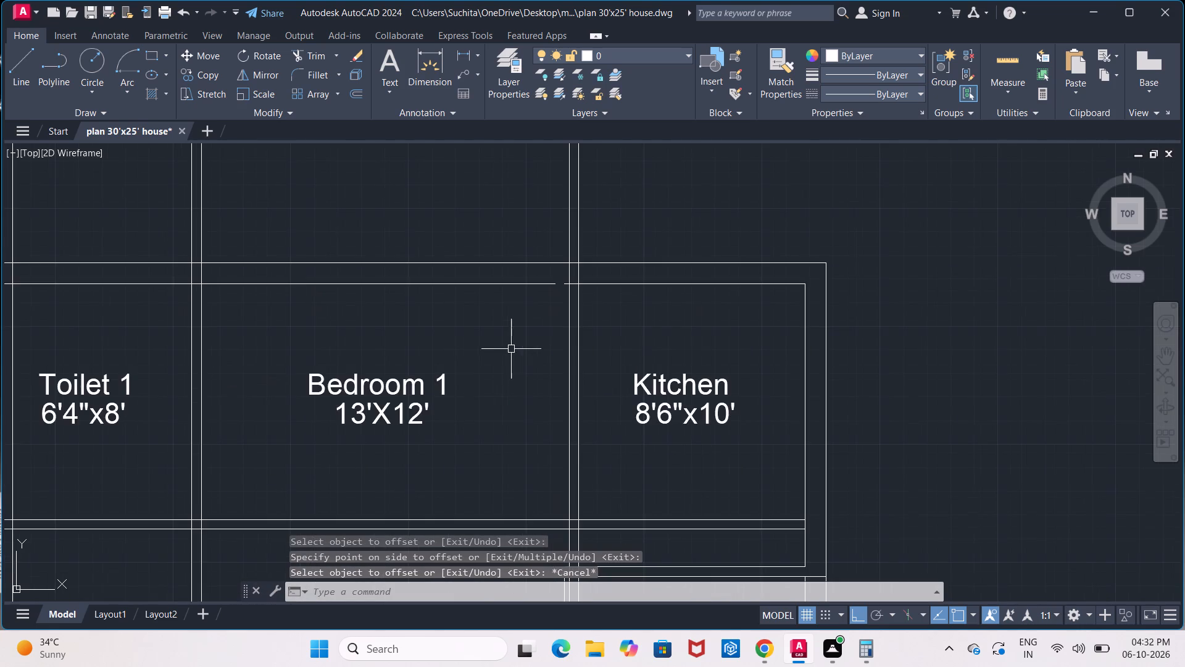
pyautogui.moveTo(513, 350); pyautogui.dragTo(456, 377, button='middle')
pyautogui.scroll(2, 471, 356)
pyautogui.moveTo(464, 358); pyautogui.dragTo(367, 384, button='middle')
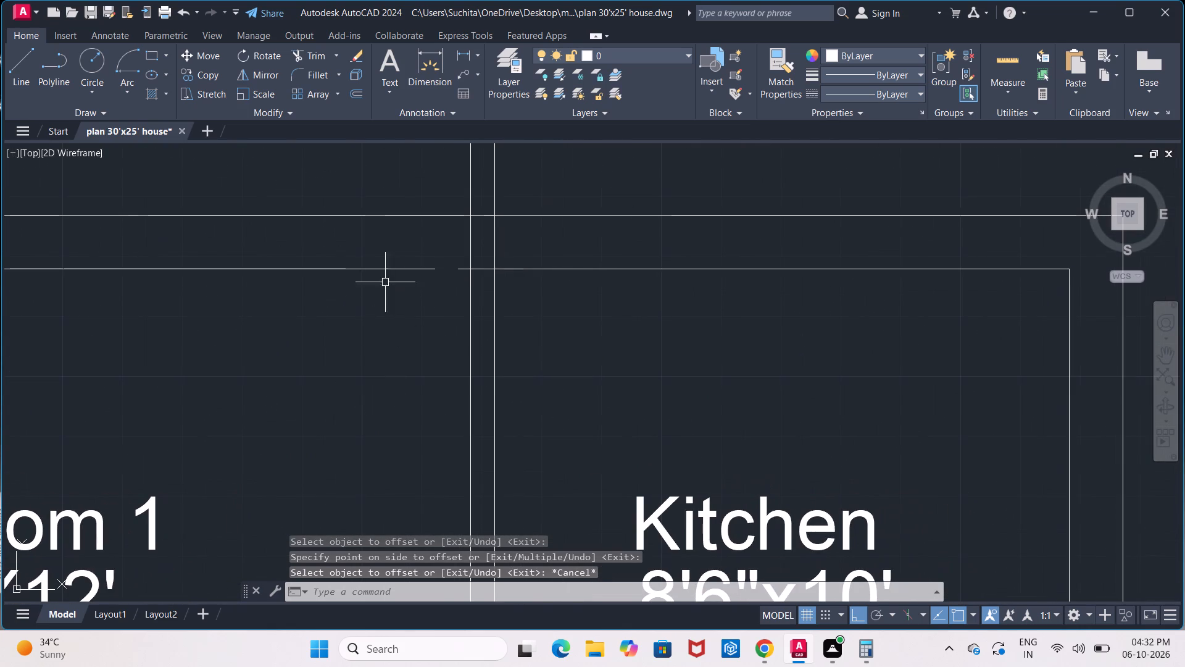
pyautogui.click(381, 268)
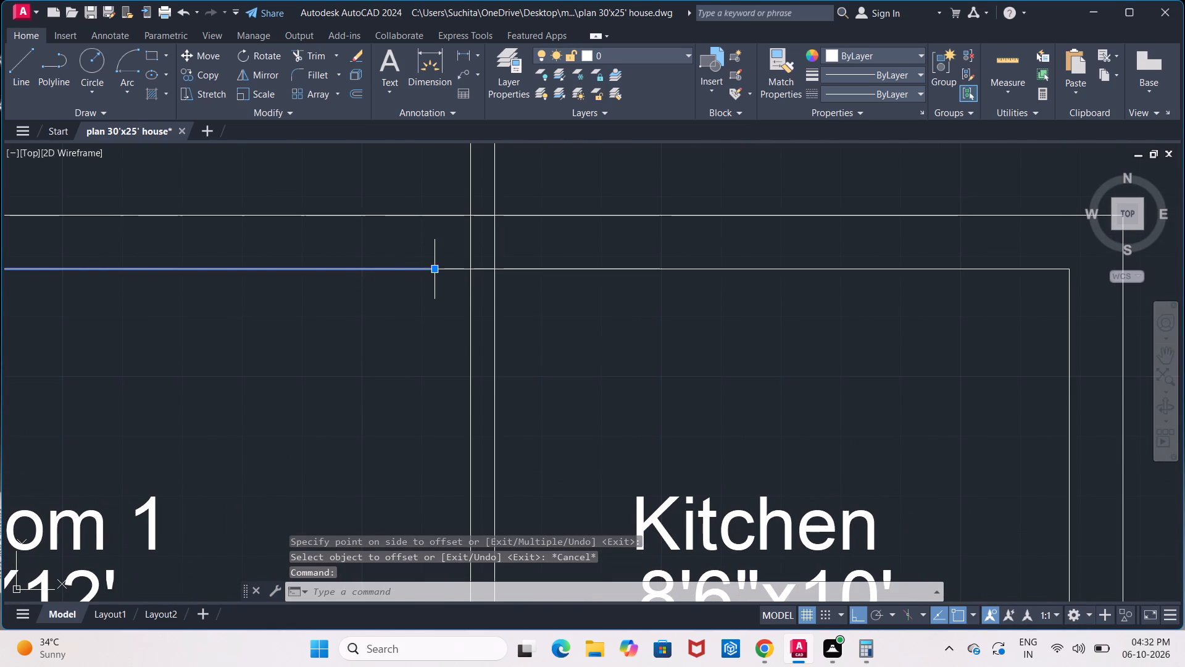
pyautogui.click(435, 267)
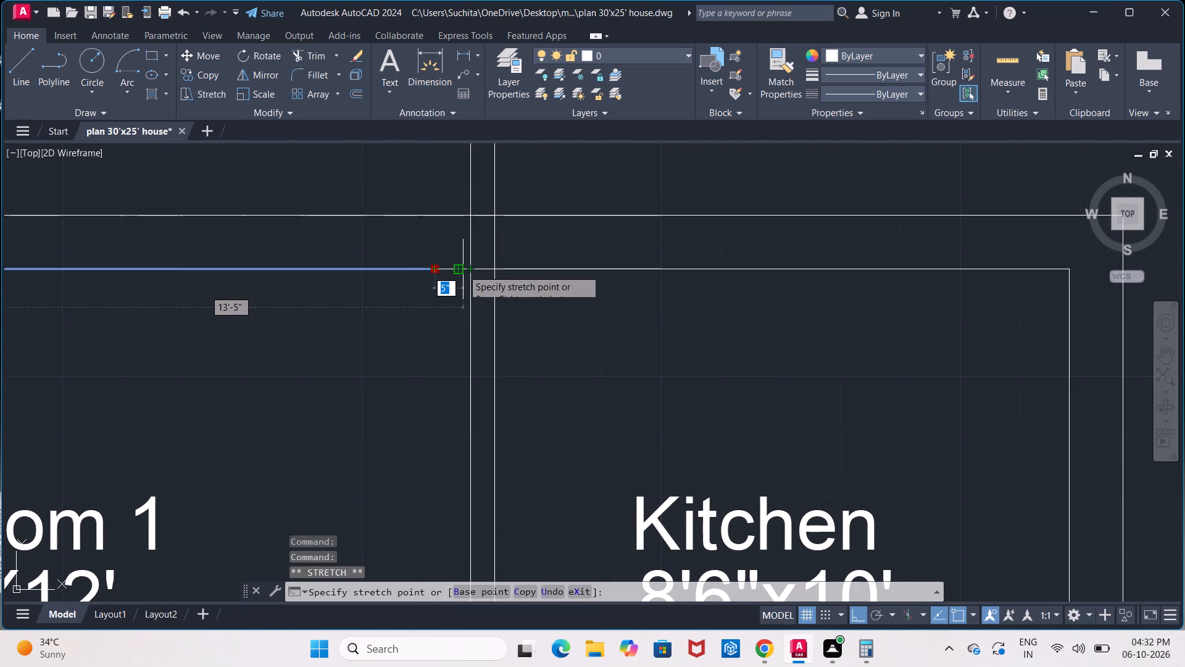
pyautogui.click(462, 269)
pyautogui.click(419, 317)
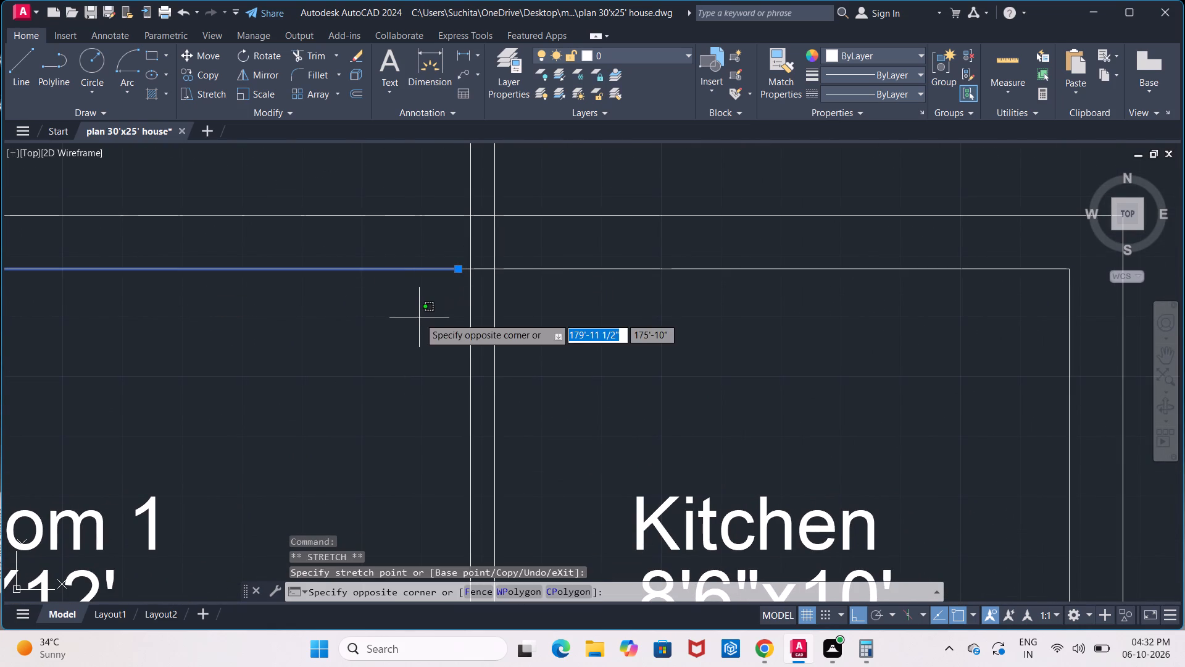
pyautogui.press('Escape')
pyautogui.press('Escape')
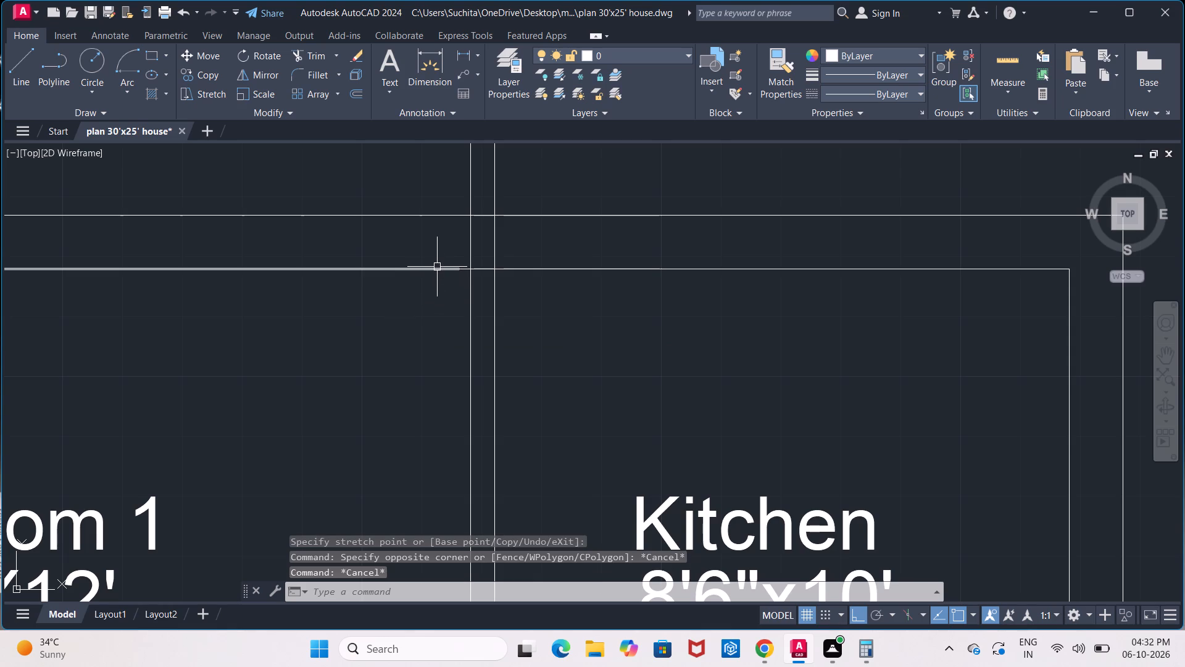
# Erase the Kitchen's separate inner north wall line and stretch Bedroom 1's line east to the Kitchen's inner northeast corner.
pyautogui.click(609, 272)
pyautogui.press('Delete')
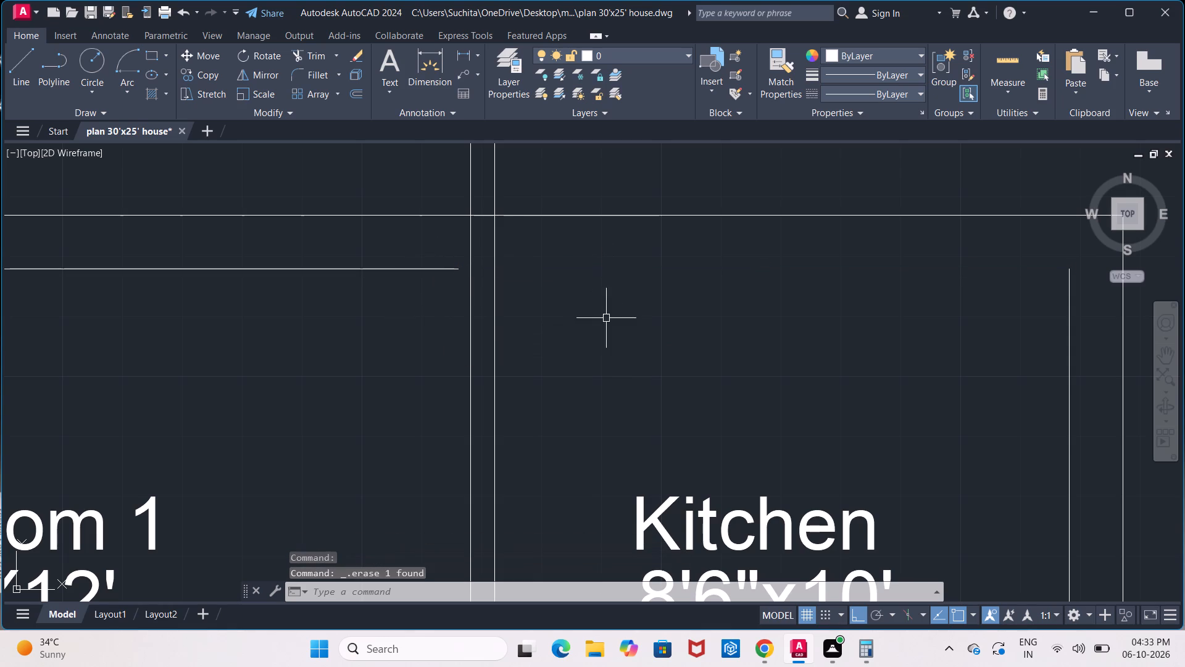
pyautogui.click(441, 269)
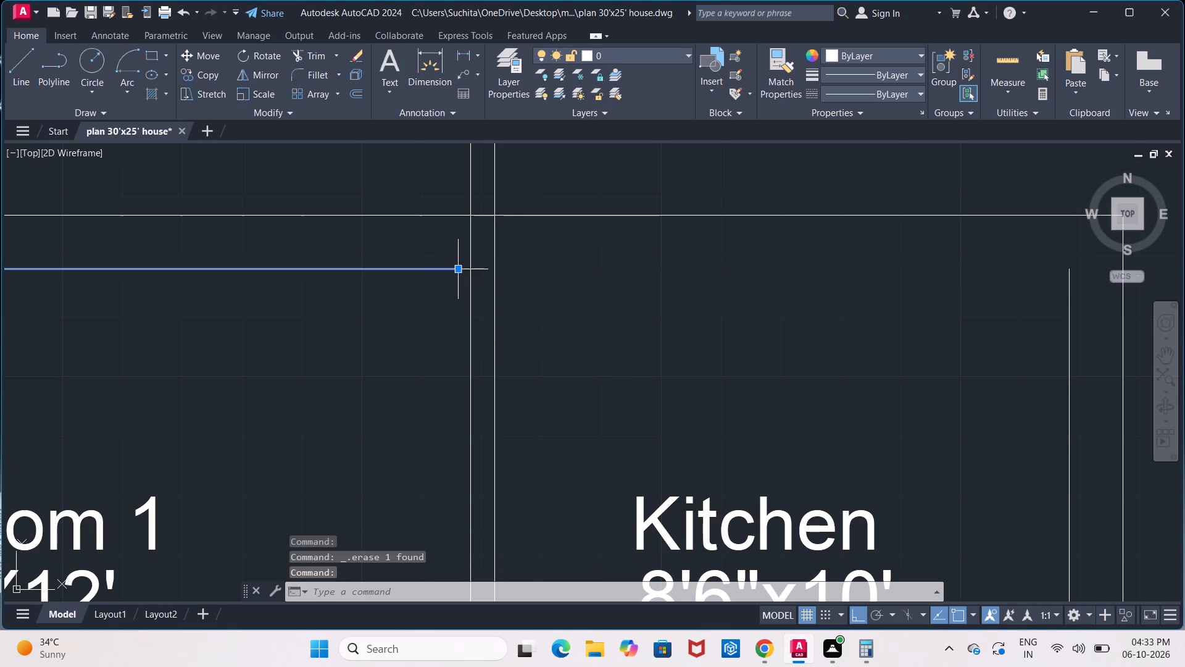
pyautogui.click(456, 268)
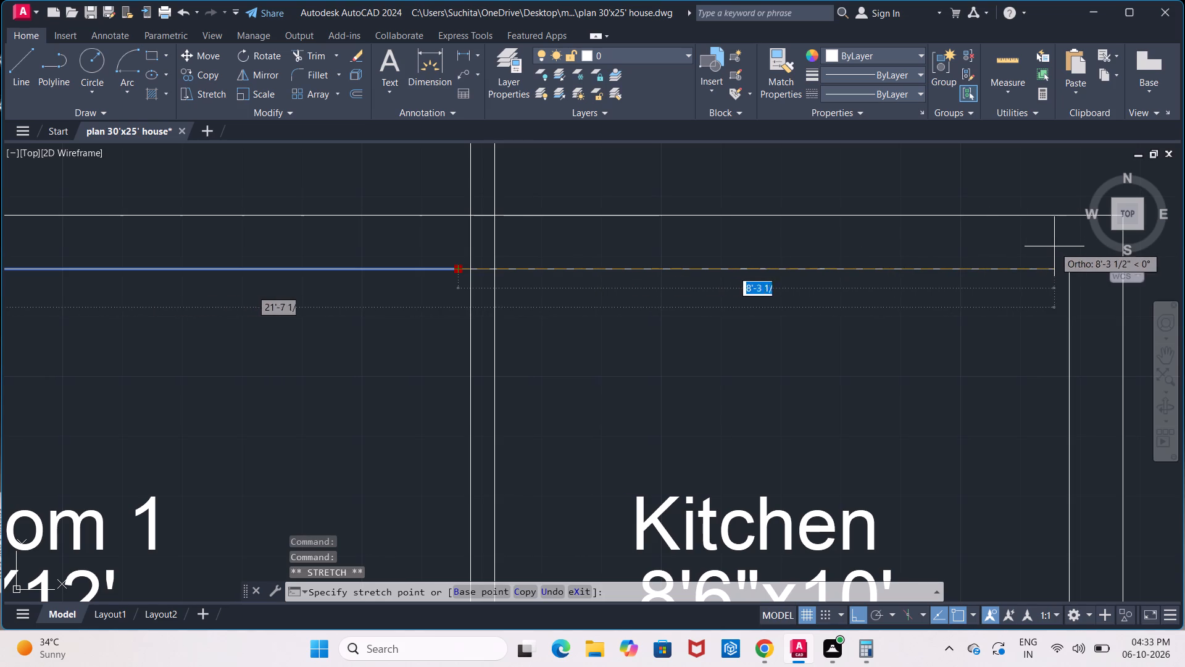
pyautogui.click(1072, 267)
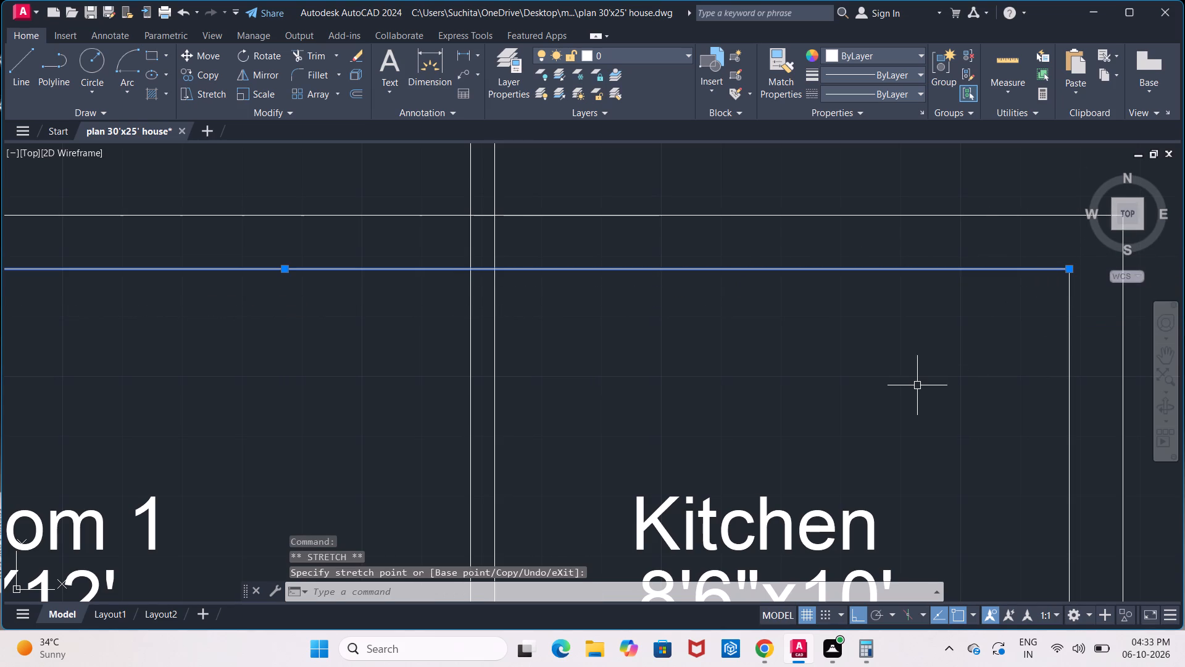
pyautogui.press('Escape')
# Trim all the vertical wall lines that run north past the outer north wall line.
pyautogui.scroll(-3, 921, 385)
pyautogui.moveTo(906, 398); pyautogui.dragTo(903, 395, button='middle')
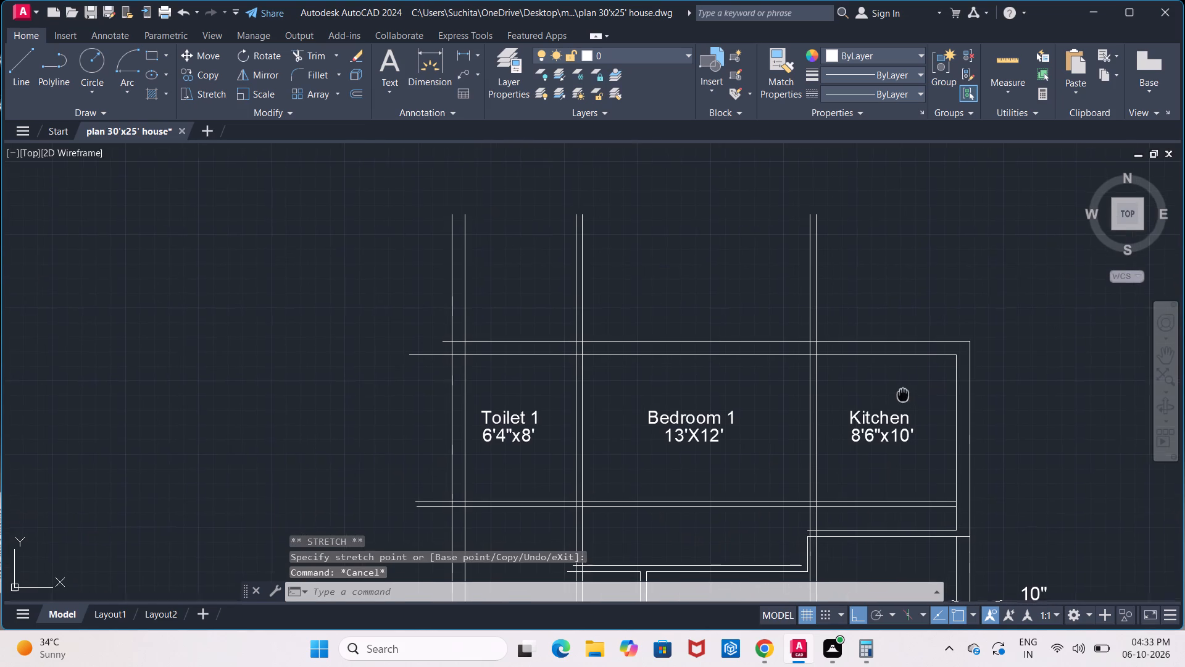
pyautogui.moveTo(903, 395); pyautogui.dragTo(854, 363, button='middle')
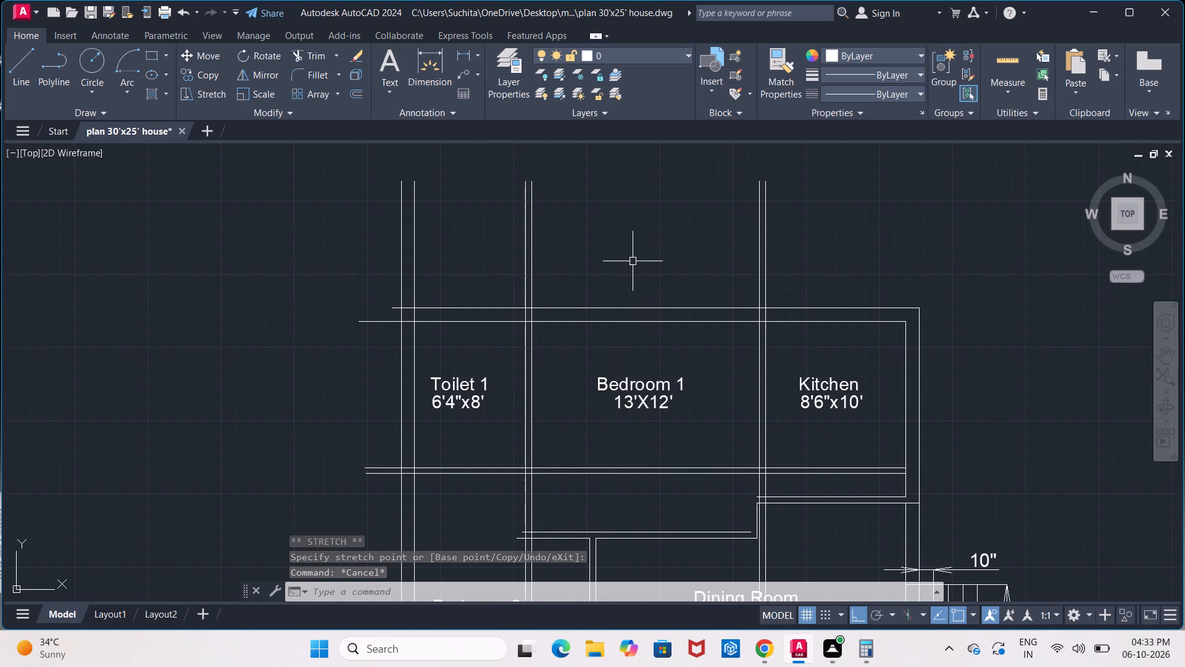
pyautogui.write('tr')
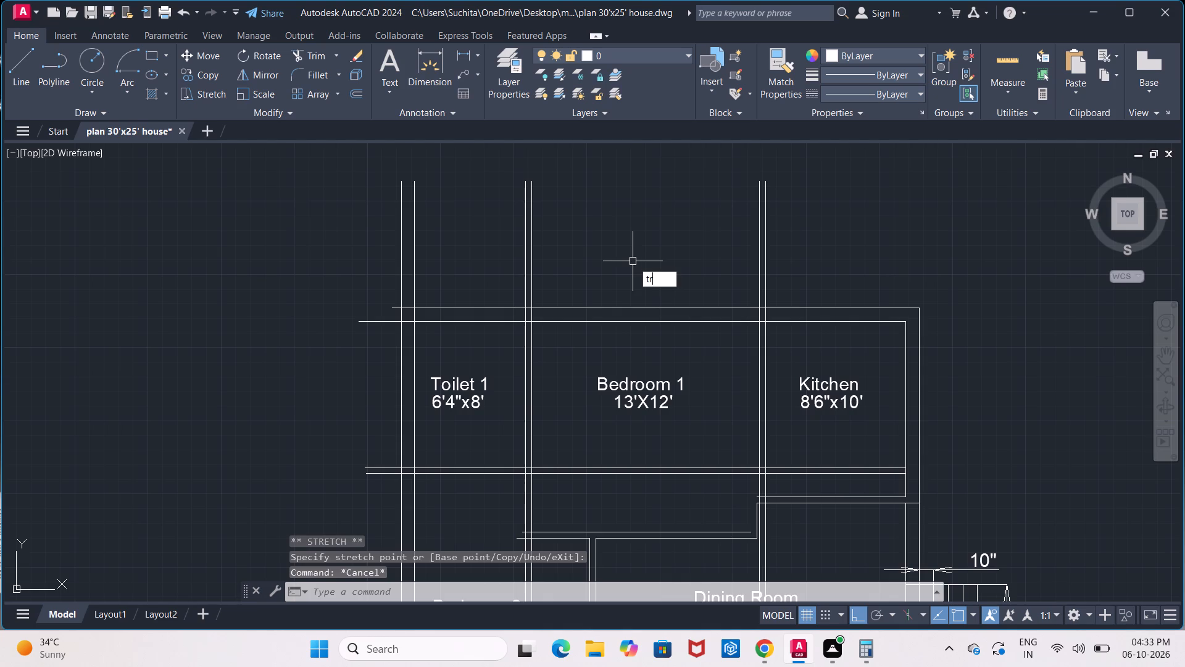
pyautogui.press('Return')
pyautogui.press('Return')
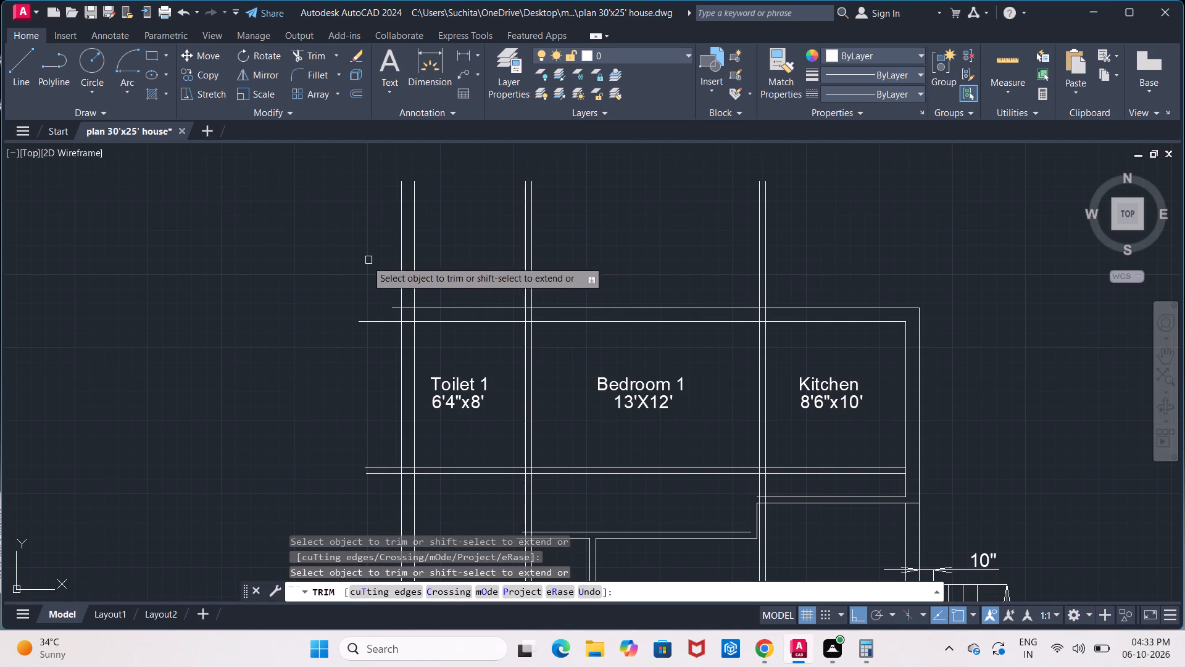
pyautogui.click(322, 277)
pyautogui.click(896, 271)
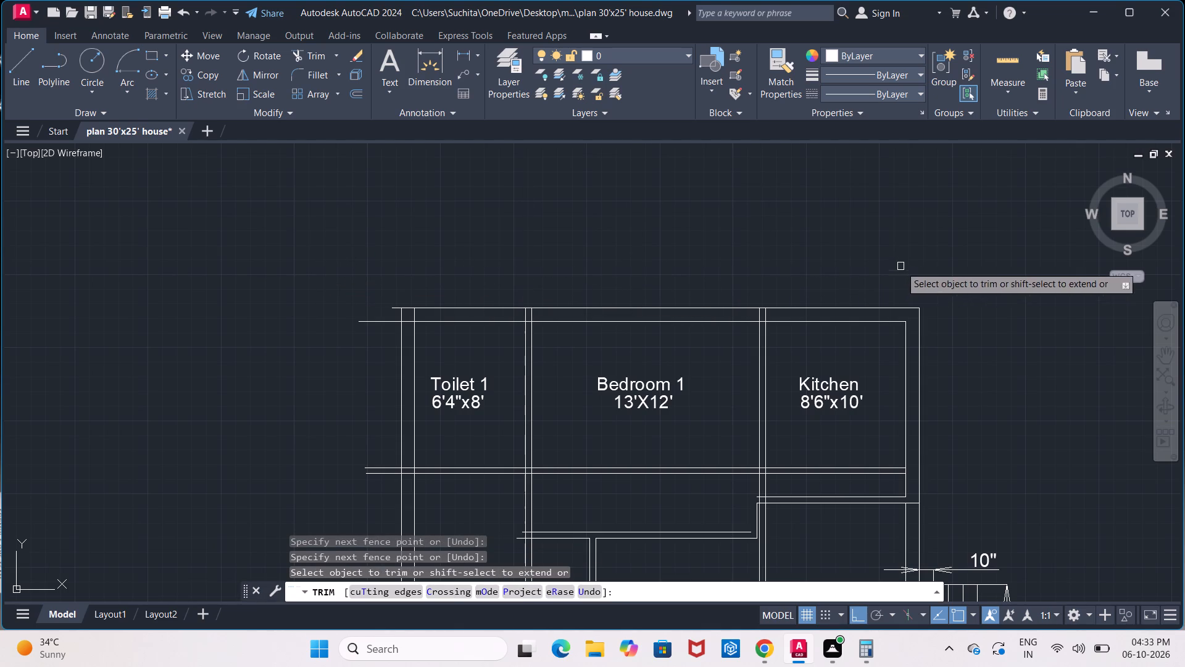
# Trim the inner north wall line and Toilet 1's two south partition lines where they extend west past the outer west wall line.
pyautogui.click(389, 277)
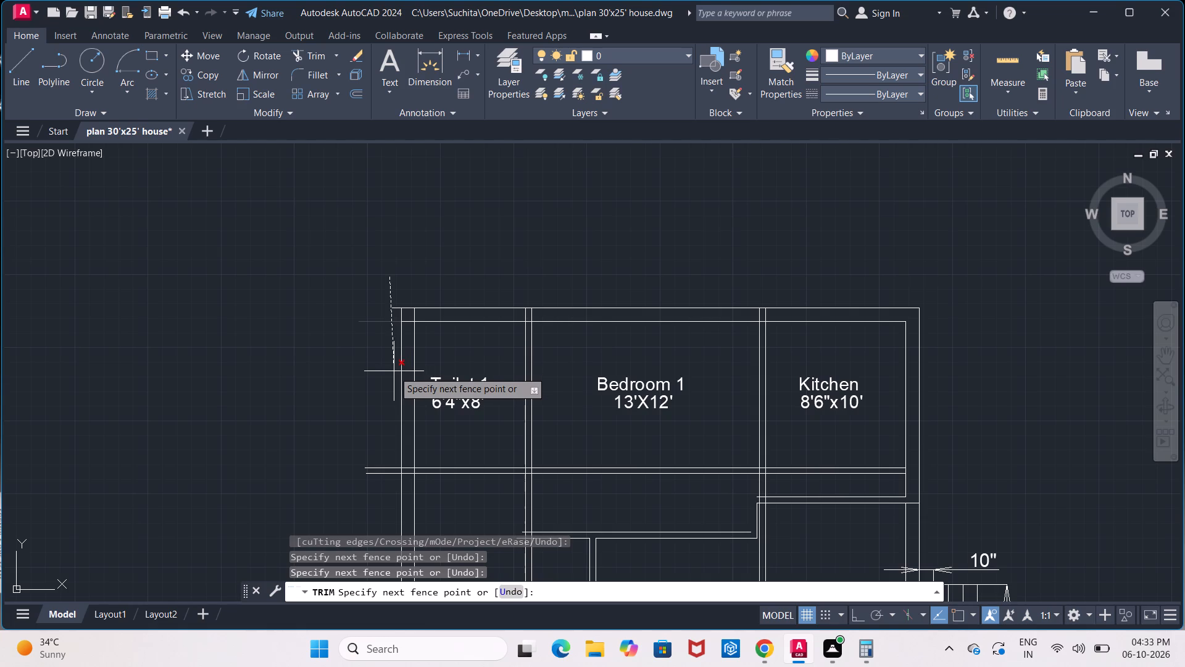
pyautogui.click(383, 482)
pyautogui.scroll(-1, 385, 475)
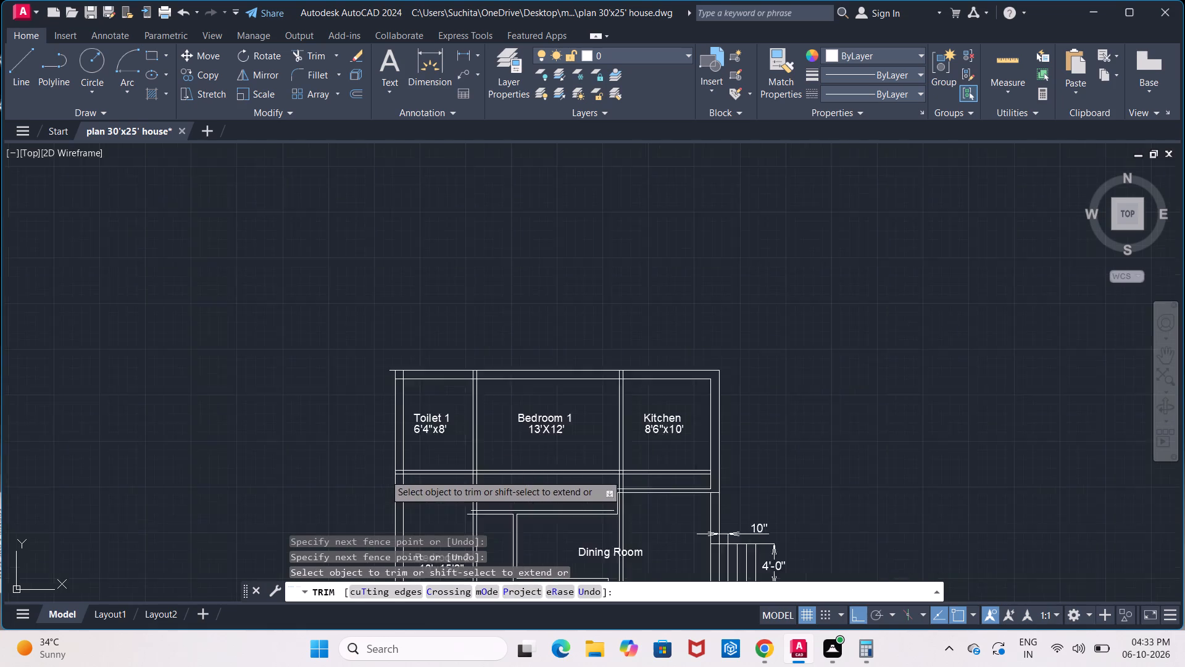
pyautogui.scroll(-1, 384, 473)
pyautogui.moveTo(375, 454); pyautogui.dragTo(346, 346, button='middle')
pyautogui.scroll(1, 354, 434)
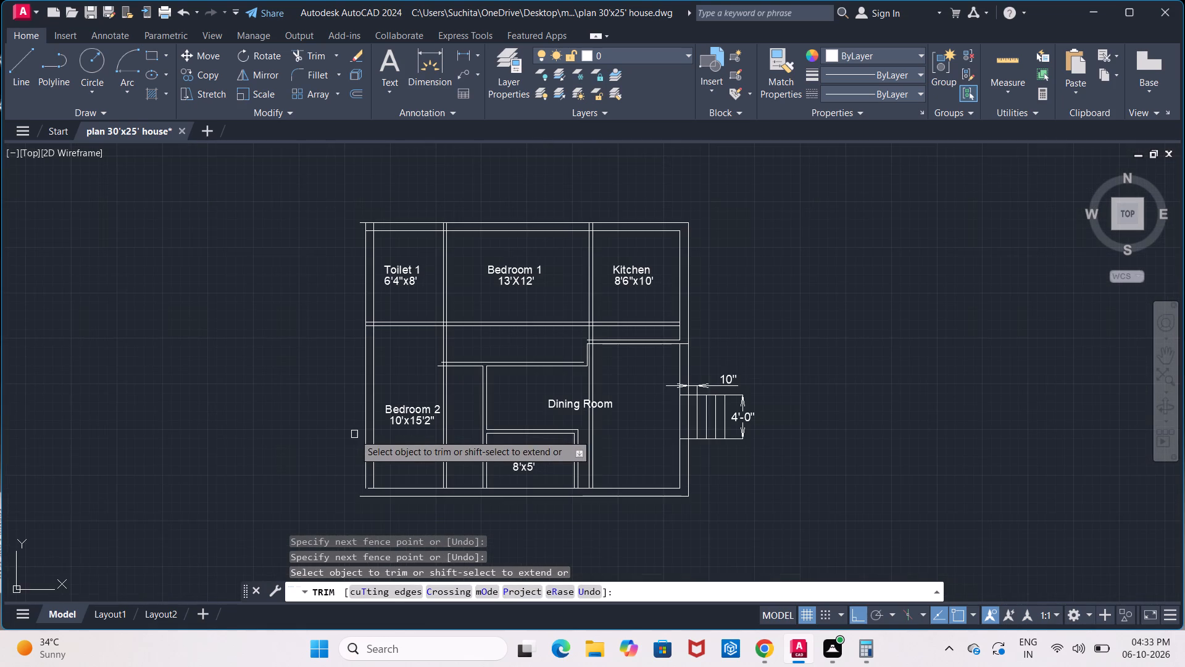
pyautogui.moveTo(354, 434); pyautogui.dragTo(310, 362, button='middle')
pyautogui.scroll(3, 305, 371)
pyautogui.moveTo(297, 353); pyautogui.dragTo(271, 251, button='middle')
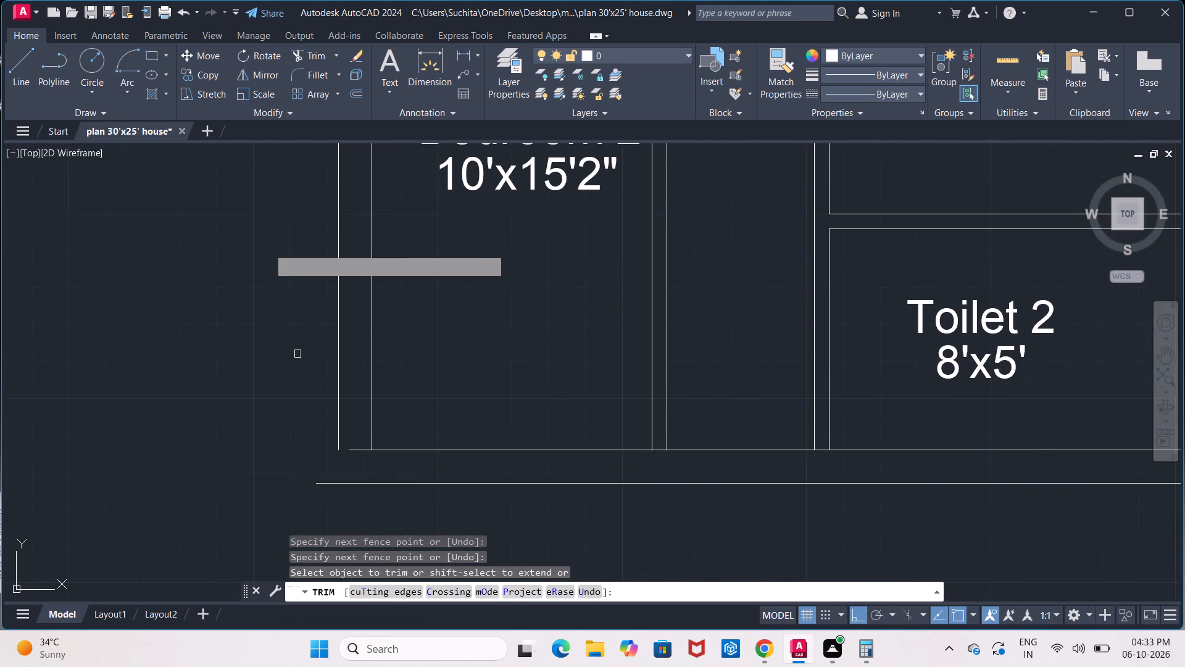
pyautogui.press('Escape')
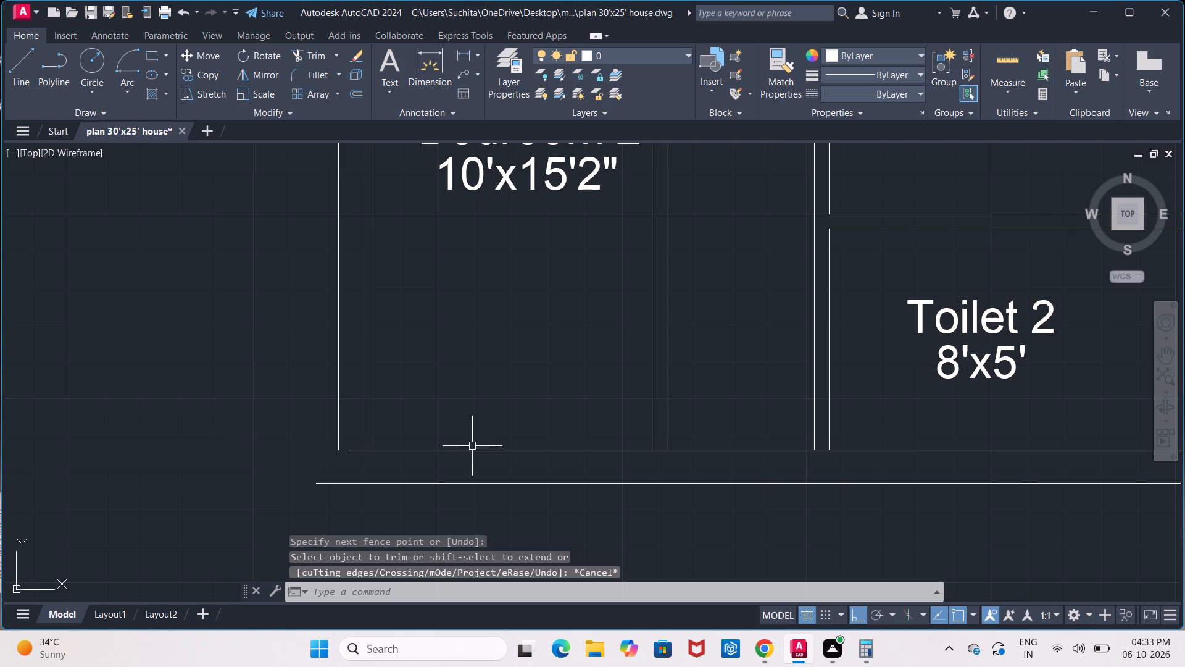
# Stretch the inner south wall line west past the outer west wall line below Bedroom 2.
pyautogui.click(472, 446)
pyautogui.press('Escape')
pyautogui.click(472, 450)
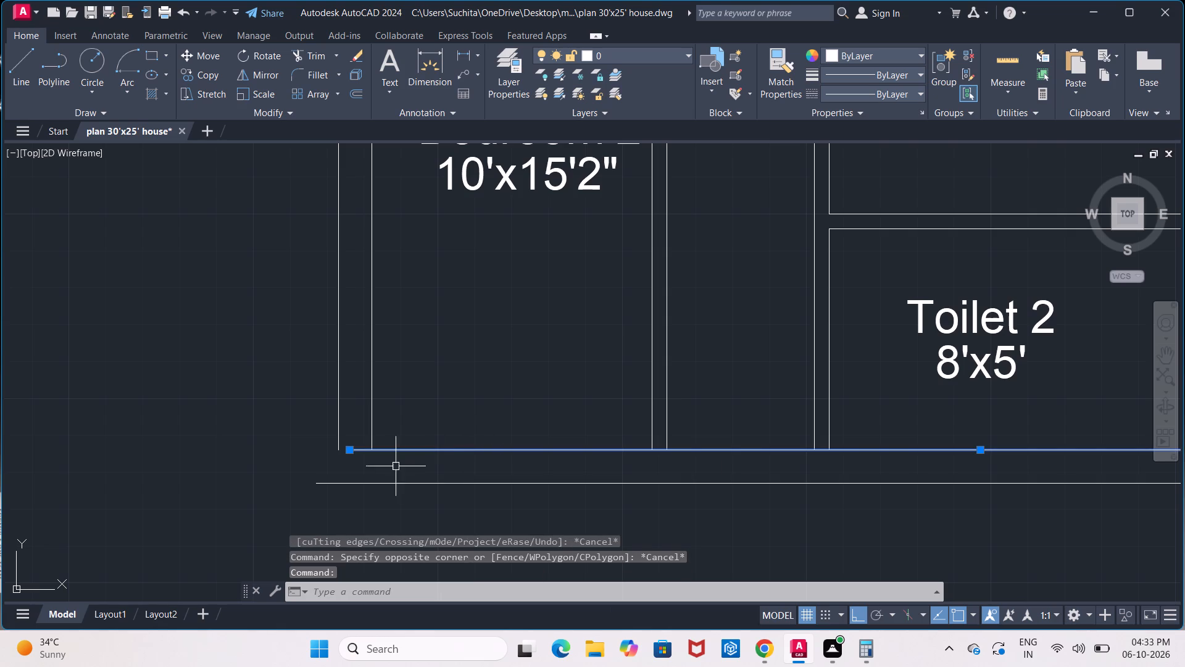
pyautogui.scroll(-2, 359, 460)
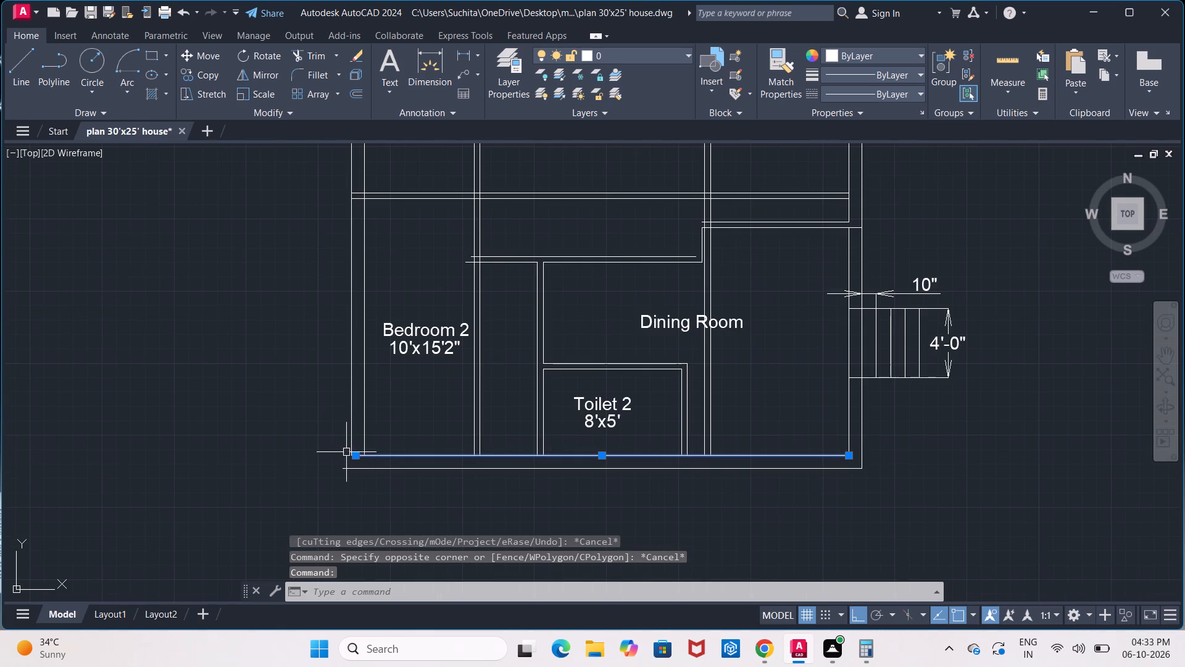
pyautogui.click(357, 456)
pyautogui.click(332, 459)
pyautogui.press('Escape')
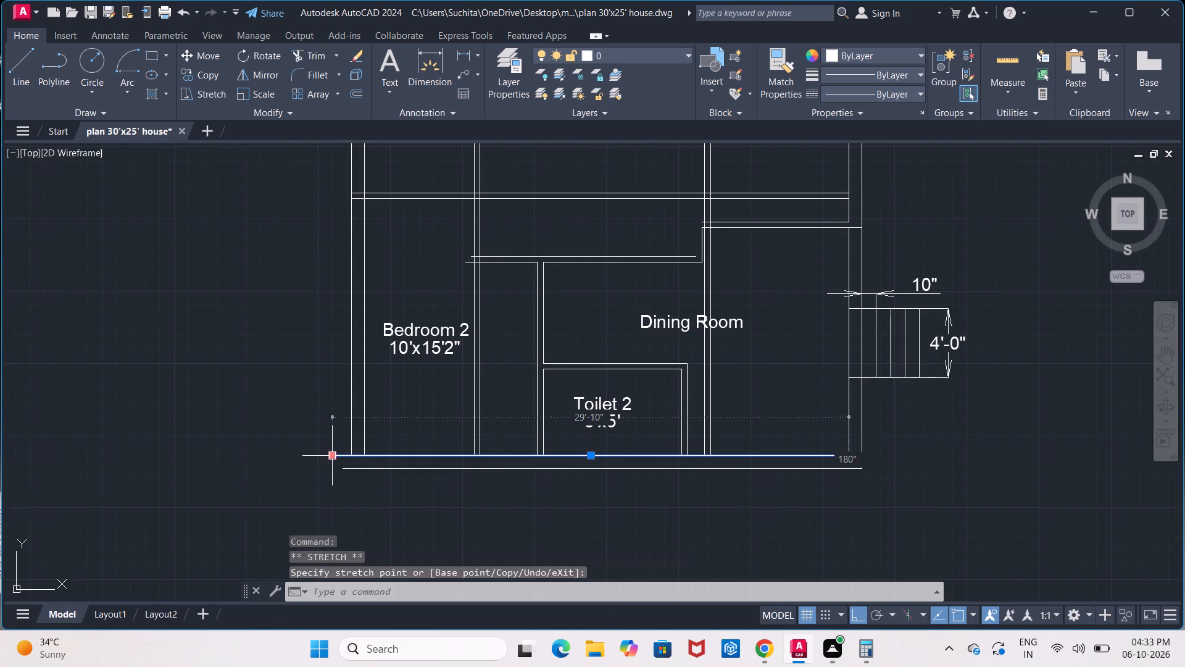
pyautogui.press('Escape')
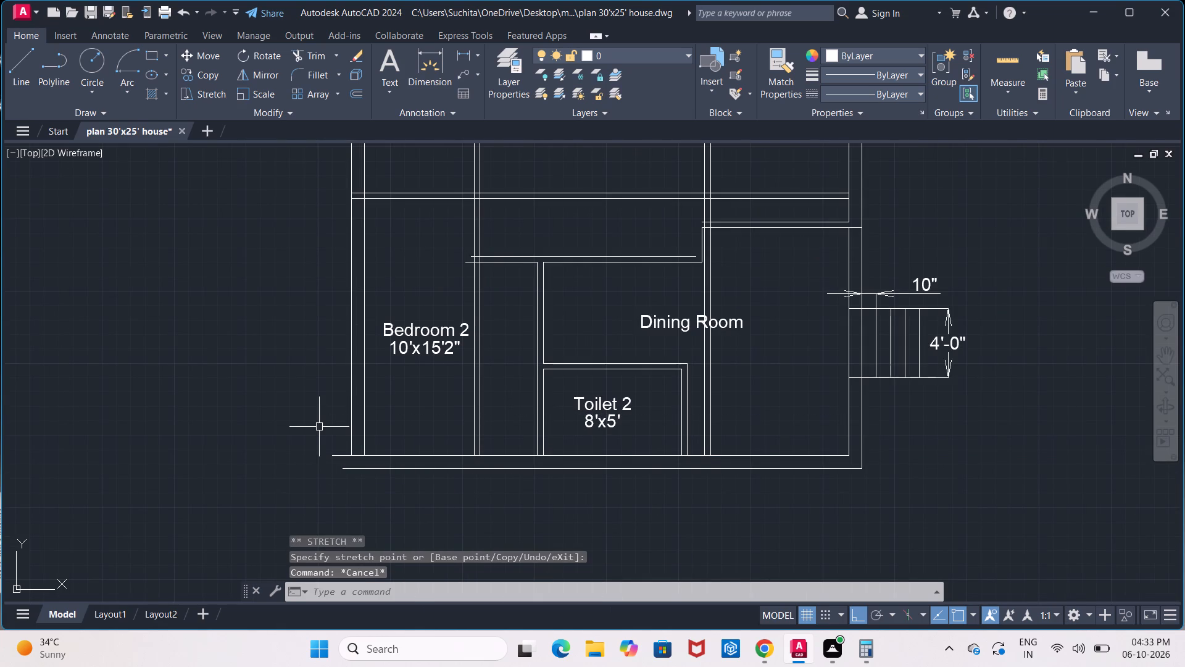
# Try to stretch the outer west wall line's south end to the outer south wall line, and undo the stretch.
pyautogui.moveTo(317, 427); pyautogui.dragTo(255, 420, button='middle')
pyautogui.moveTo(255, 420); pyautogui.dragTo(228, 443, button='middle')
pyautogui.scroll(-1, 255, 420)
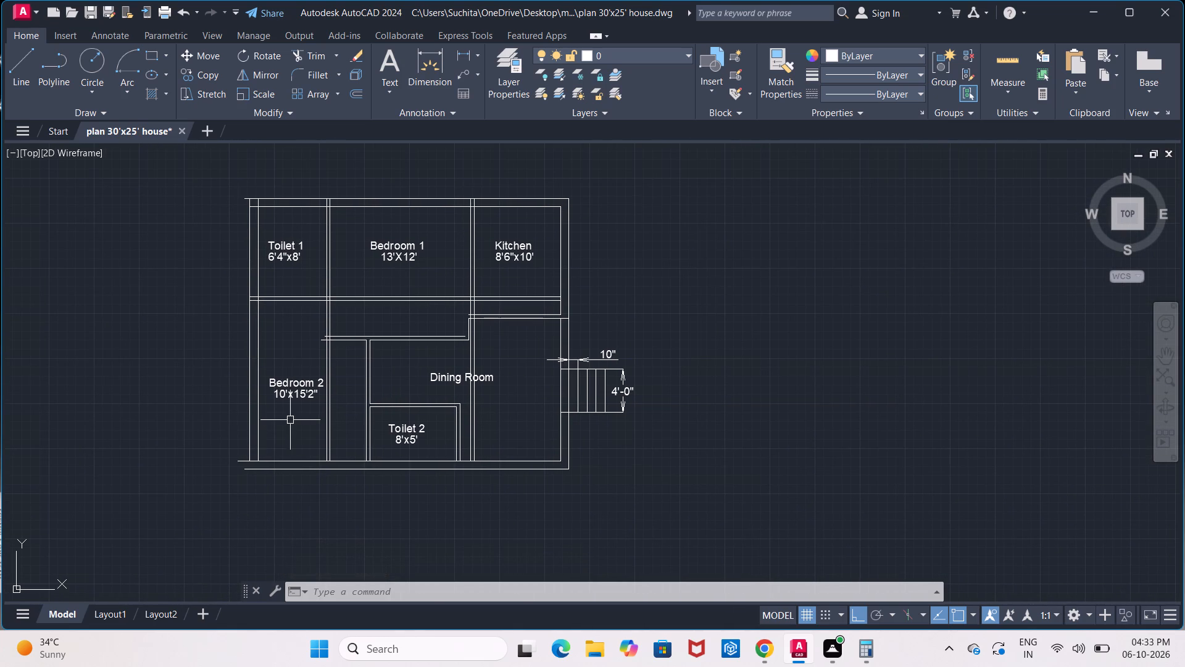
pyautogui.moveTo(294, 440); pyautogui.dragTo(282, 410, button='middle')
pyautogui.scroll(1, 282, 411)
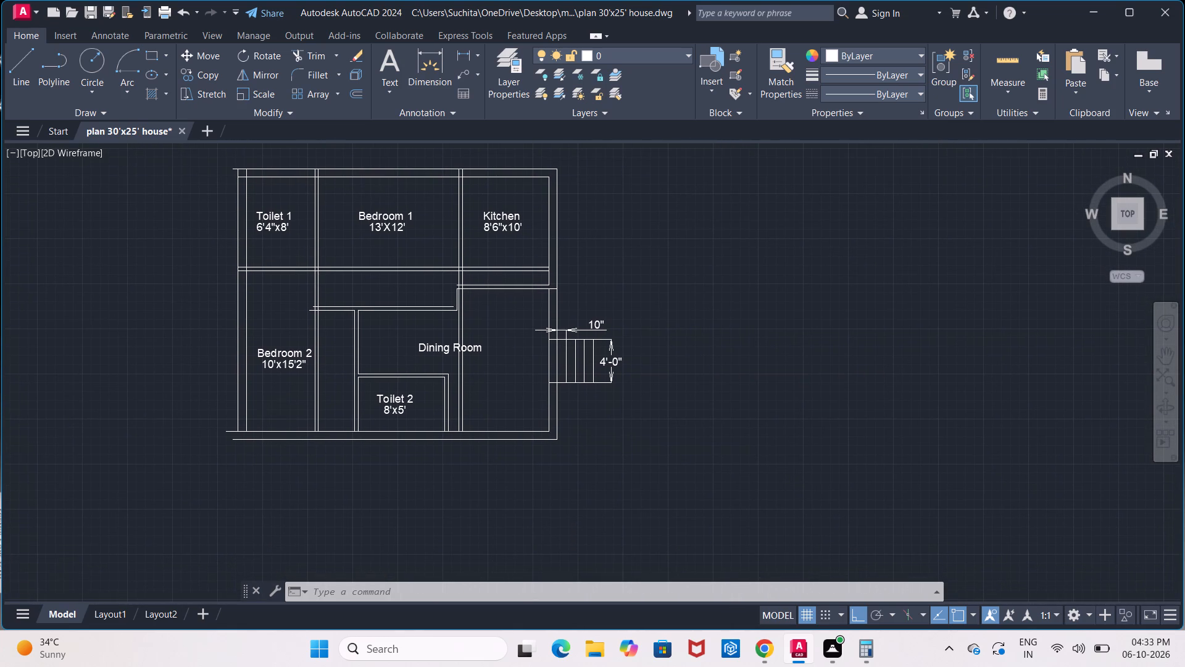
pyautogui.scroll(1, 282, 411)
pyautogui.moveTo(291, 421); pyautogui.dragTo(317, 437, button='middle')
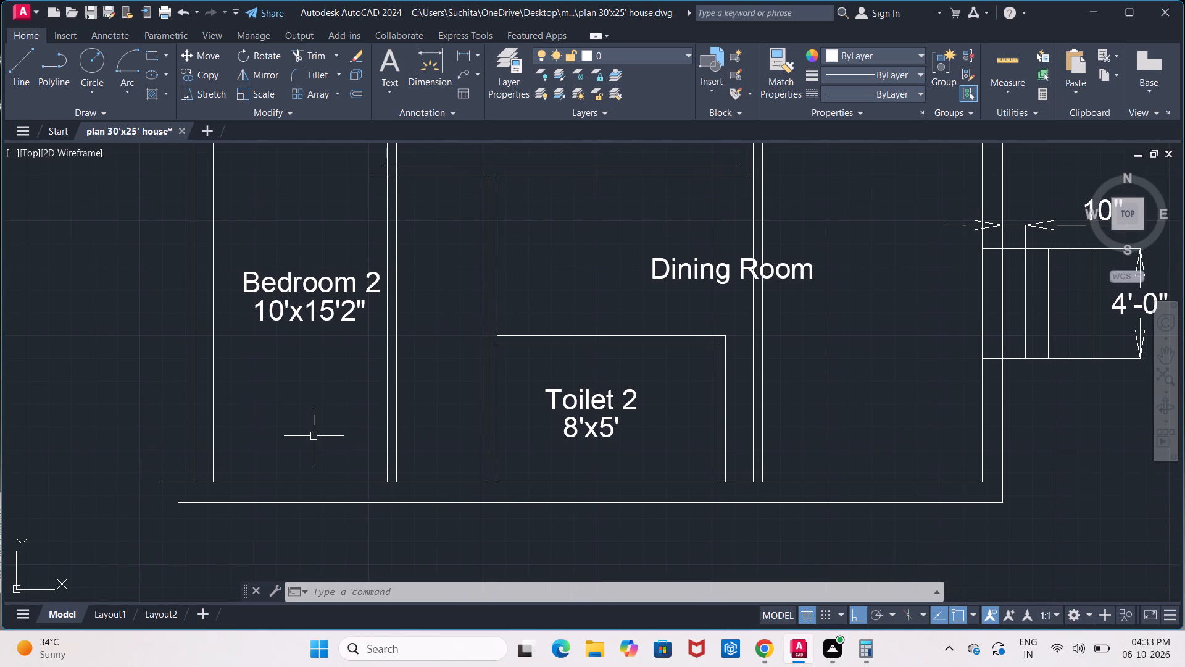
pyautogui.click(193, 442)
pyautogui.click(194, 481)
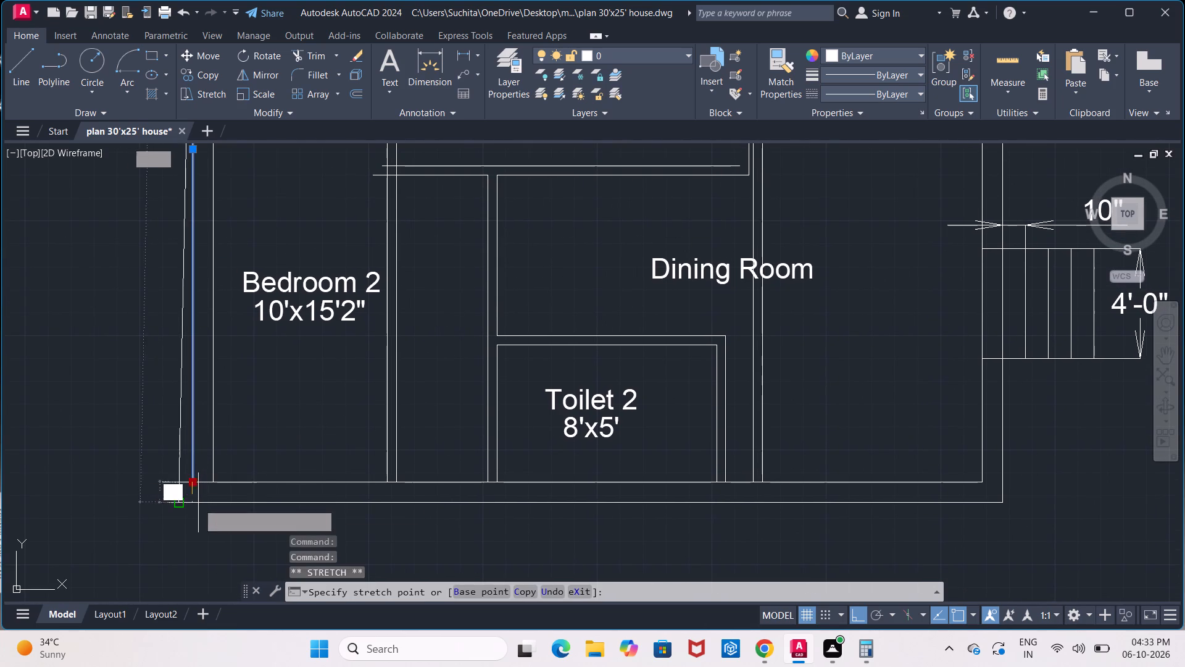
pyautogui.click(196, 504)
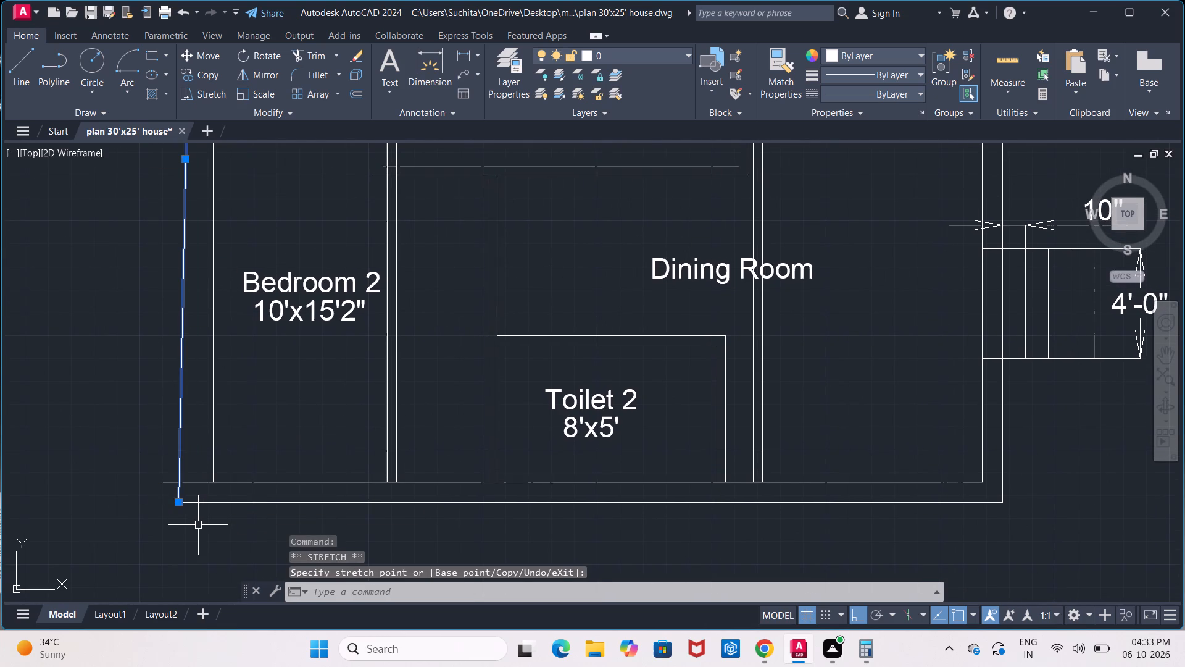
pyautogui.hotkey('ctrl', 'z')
# Stretch the outer west wall line straight south past the outer south wall line, to about 27' long.
pyautogui.click(196, 470)
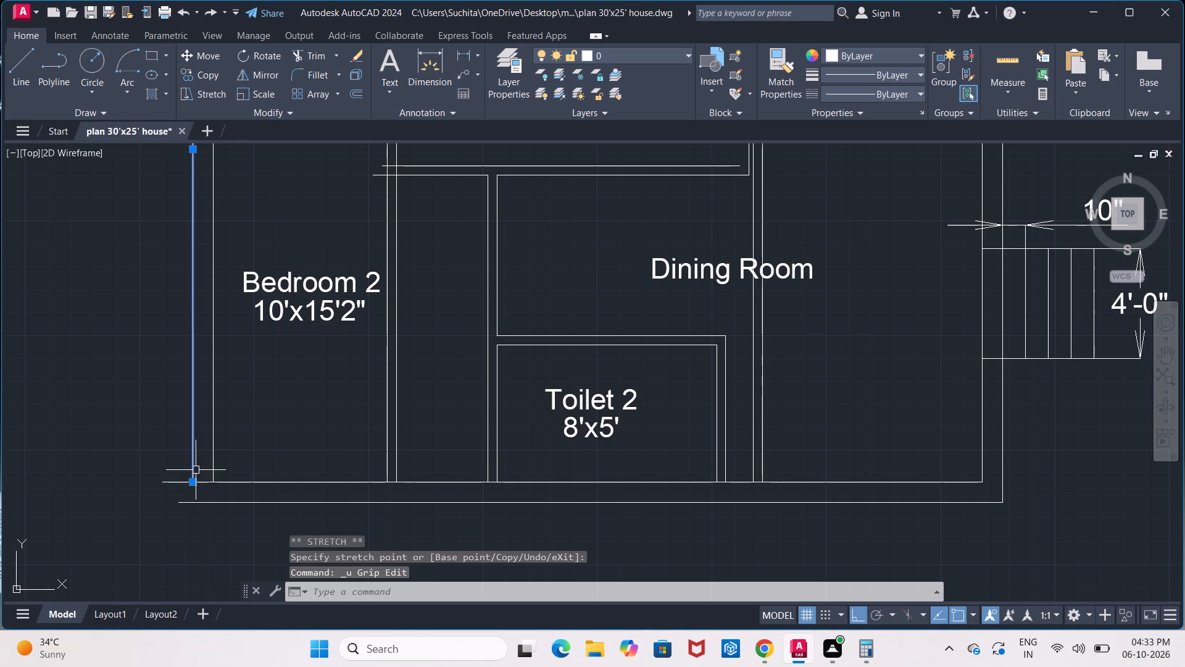
pyautogui.moveTo(189, 482); pyautogui.dragTo(189, 492)
pyautogui.click(189, 558)
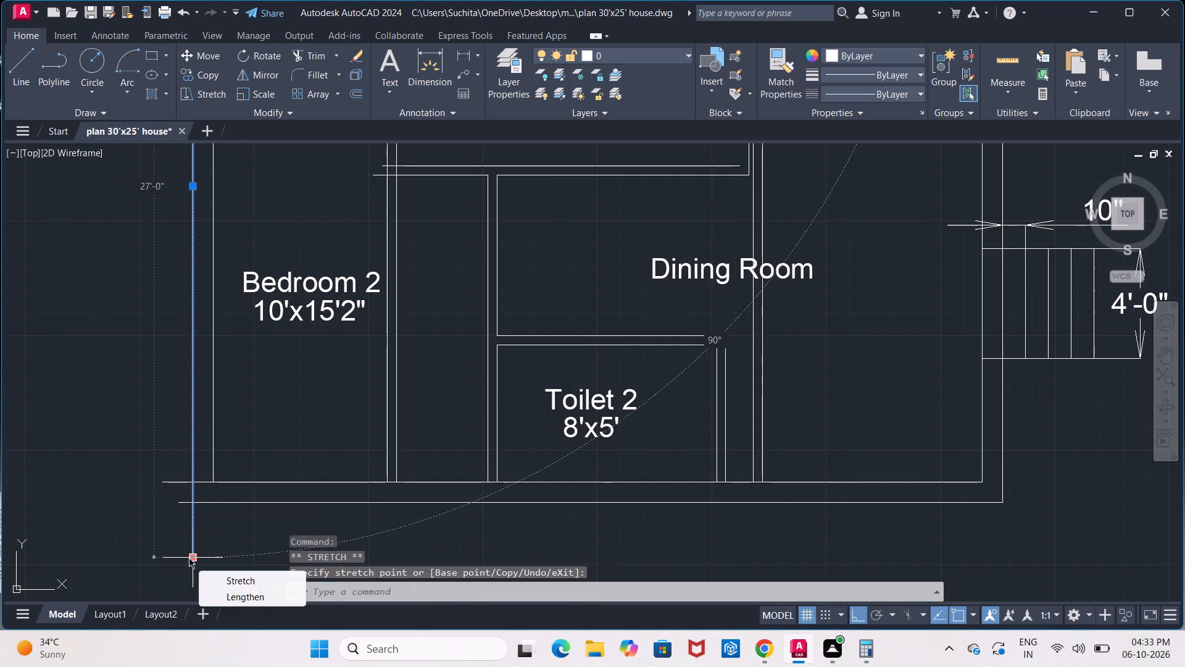
pyautogui.press('Escape')
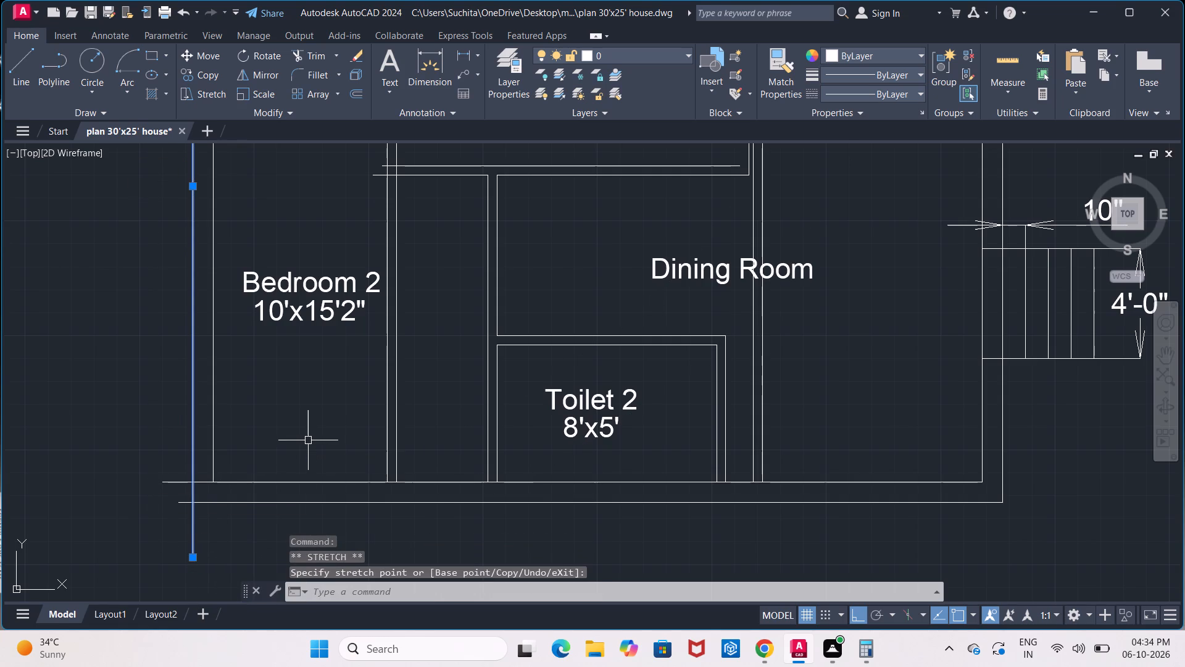
pyautogui.press('Escape')
# Trim the outer and inner wall lines that overrun the house's southwest and northwest corners.
pyautogui.write('tr')
pyautogui.press('Return')
pyautogui.press('Return')
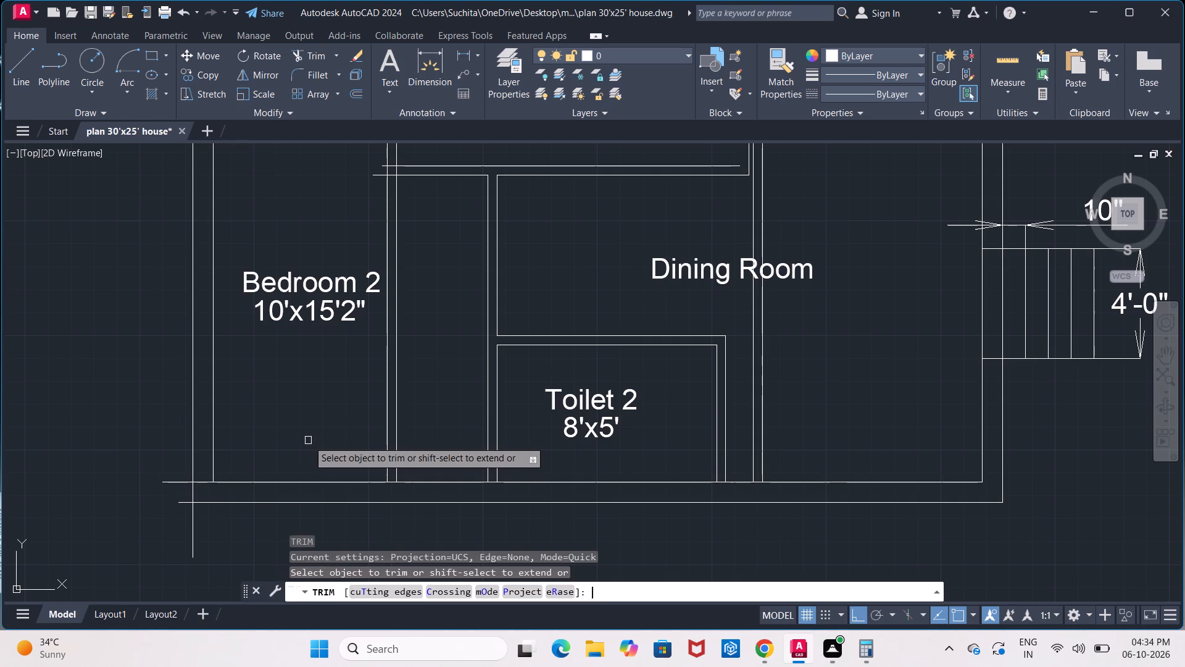
pyautogui.moveTo(159, 455); pyautogui.dragTo(162, 459)
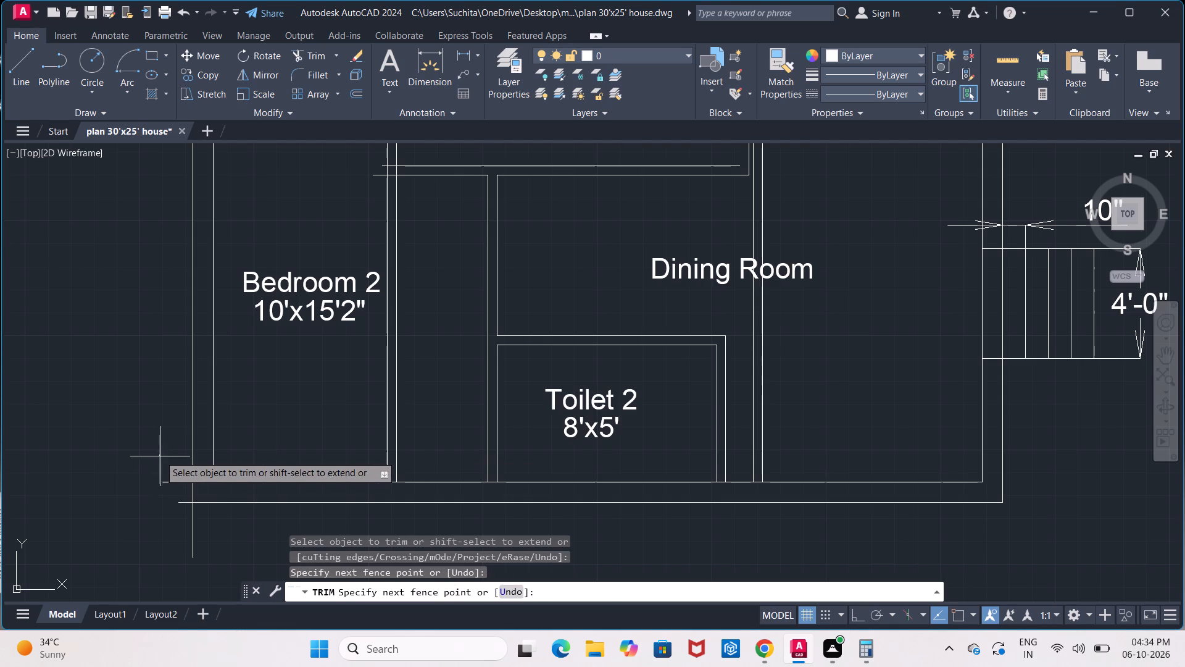
pyautogui.moveTo(162, 459); pyautogui.dragTo(200, 527)
pyautogui.click(206, 531)
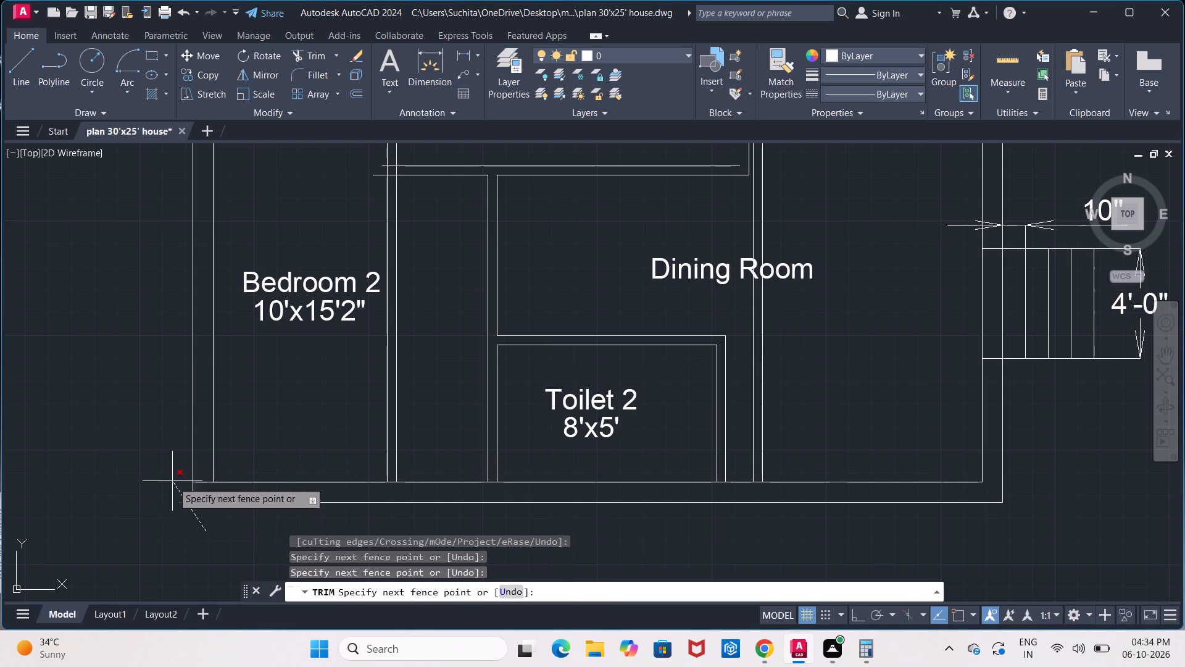
pyautogui.click(175, 477)
pyautogui.scroll(-3, 157, 509)
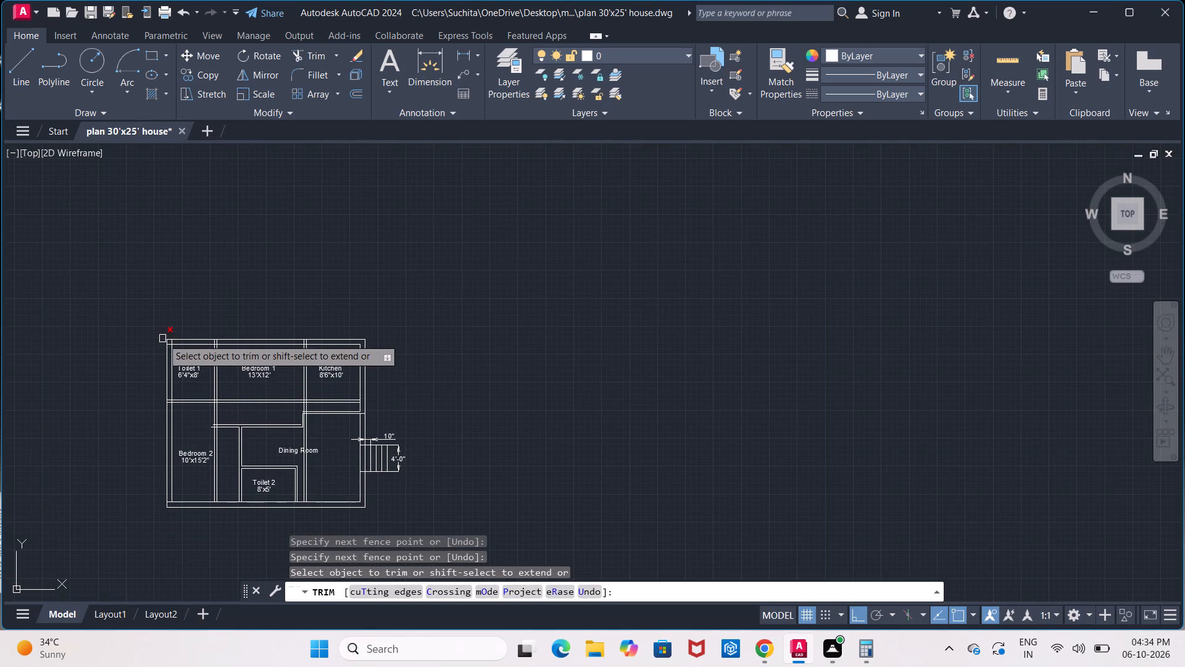
pyautogui.scroll(4, 162, 338)
pyautogui.click(175, 330)
pyautogui.click(170, 380)
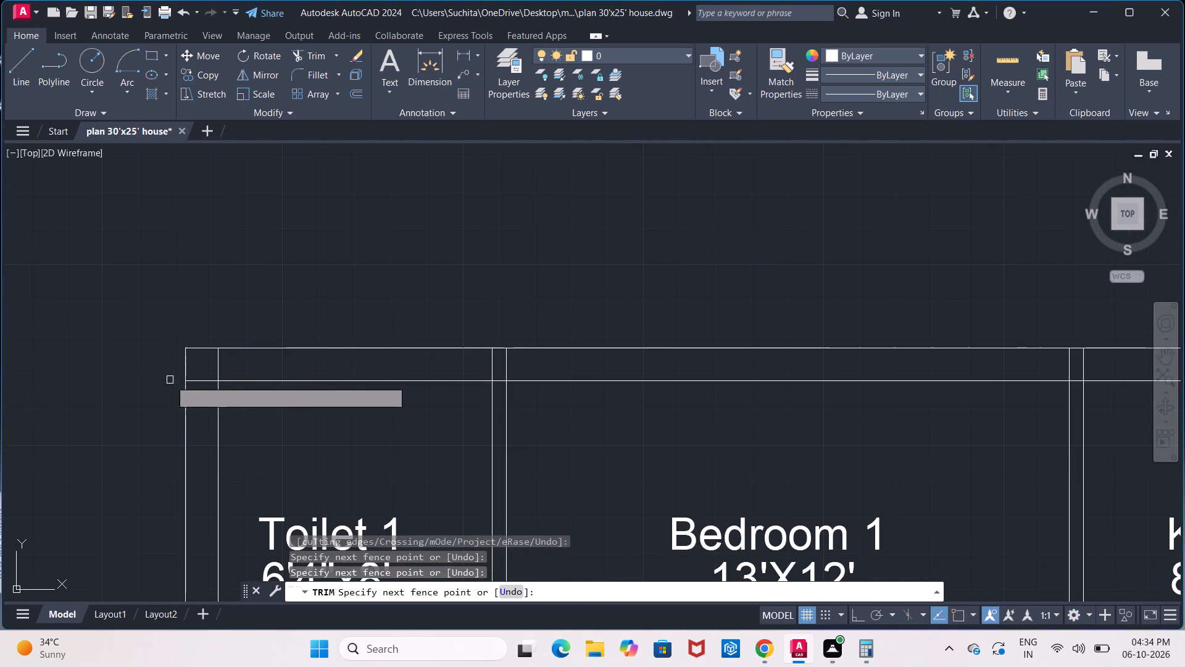
# Trim the piece of the inner west wall line lying between the two partition lines south of Toilet 1.
pyautogui.scroll(-3, 170, 380)
pyautogui.scroll(4, 175, 472)
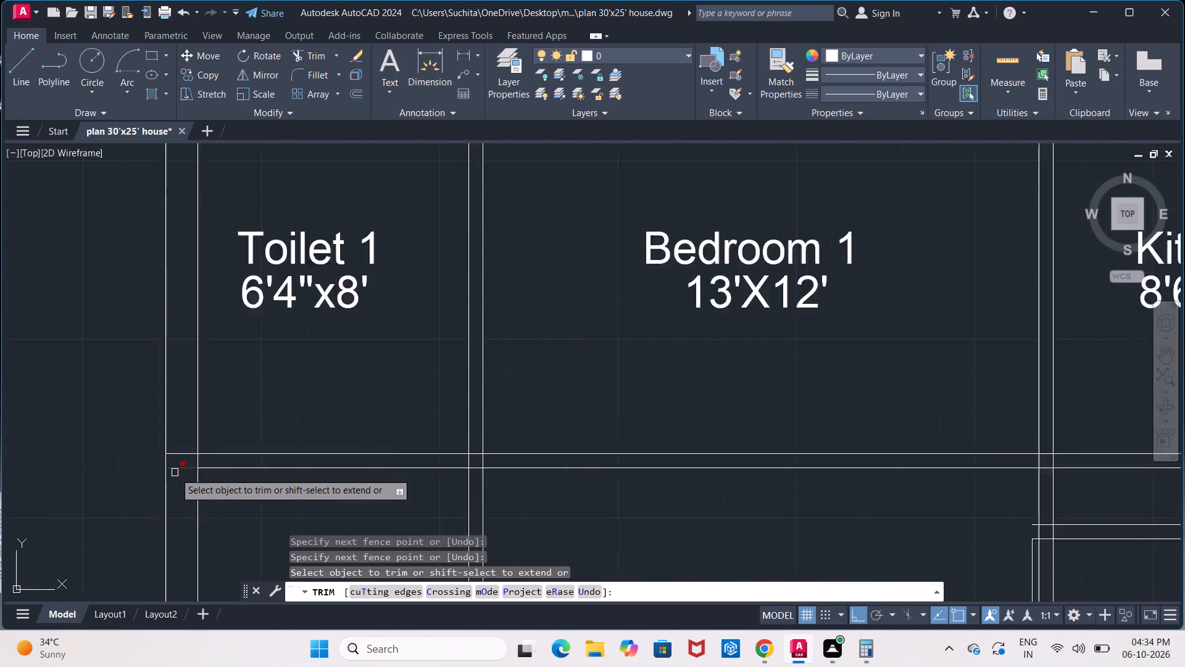
pyautogui.click(207, 457)
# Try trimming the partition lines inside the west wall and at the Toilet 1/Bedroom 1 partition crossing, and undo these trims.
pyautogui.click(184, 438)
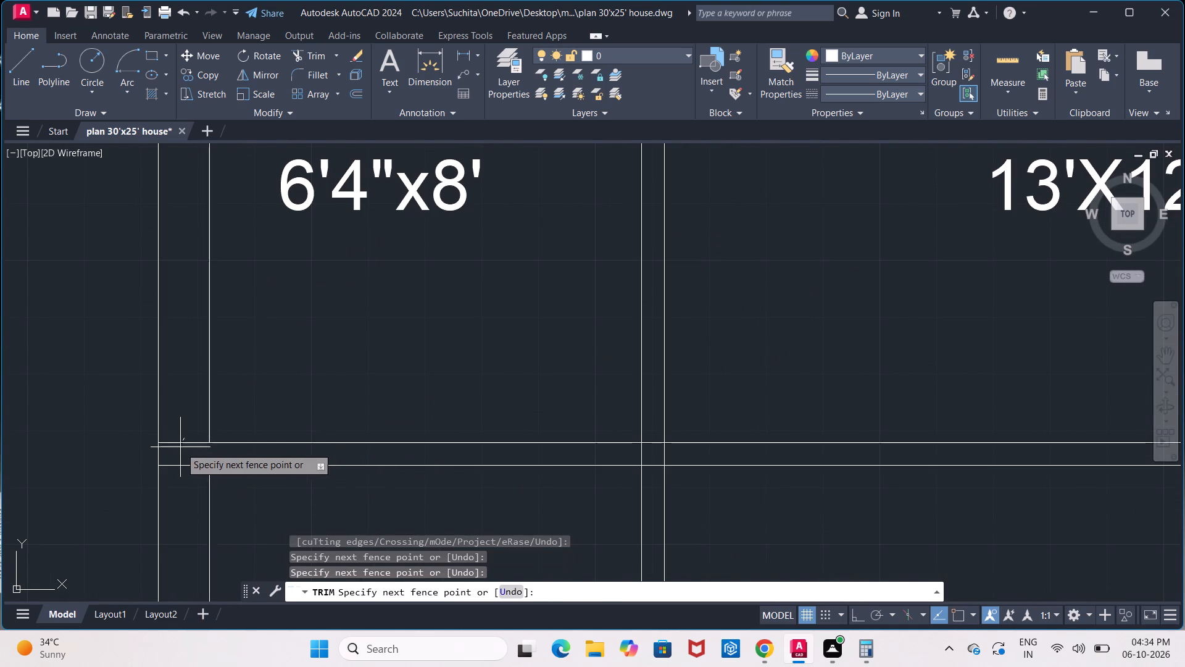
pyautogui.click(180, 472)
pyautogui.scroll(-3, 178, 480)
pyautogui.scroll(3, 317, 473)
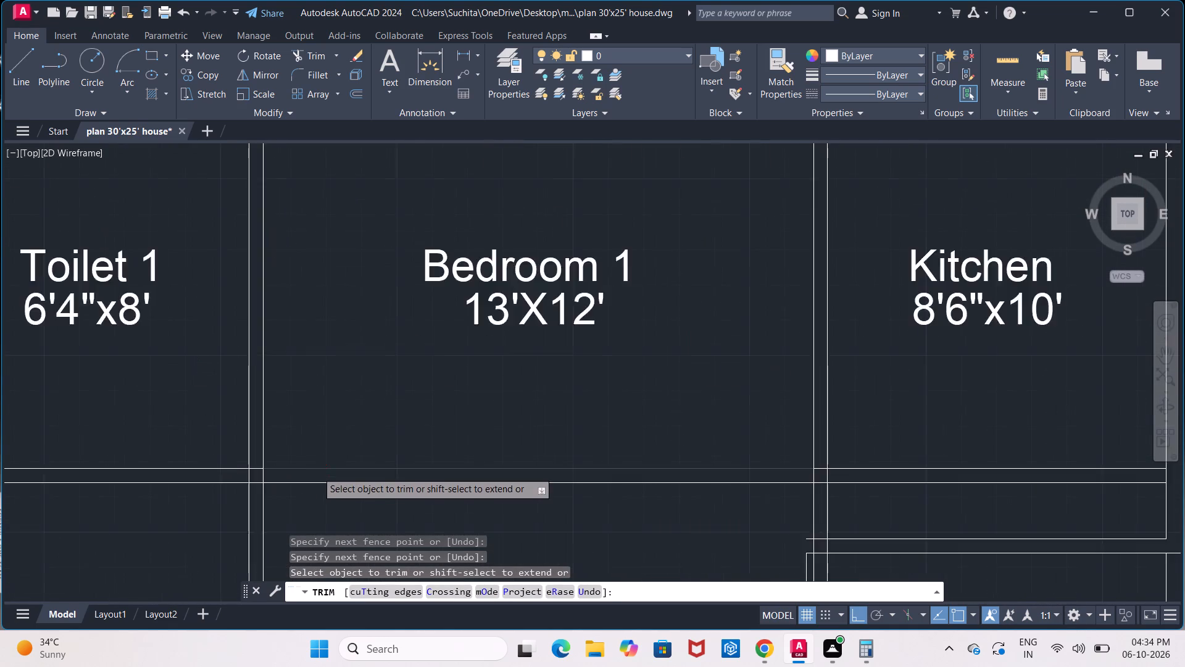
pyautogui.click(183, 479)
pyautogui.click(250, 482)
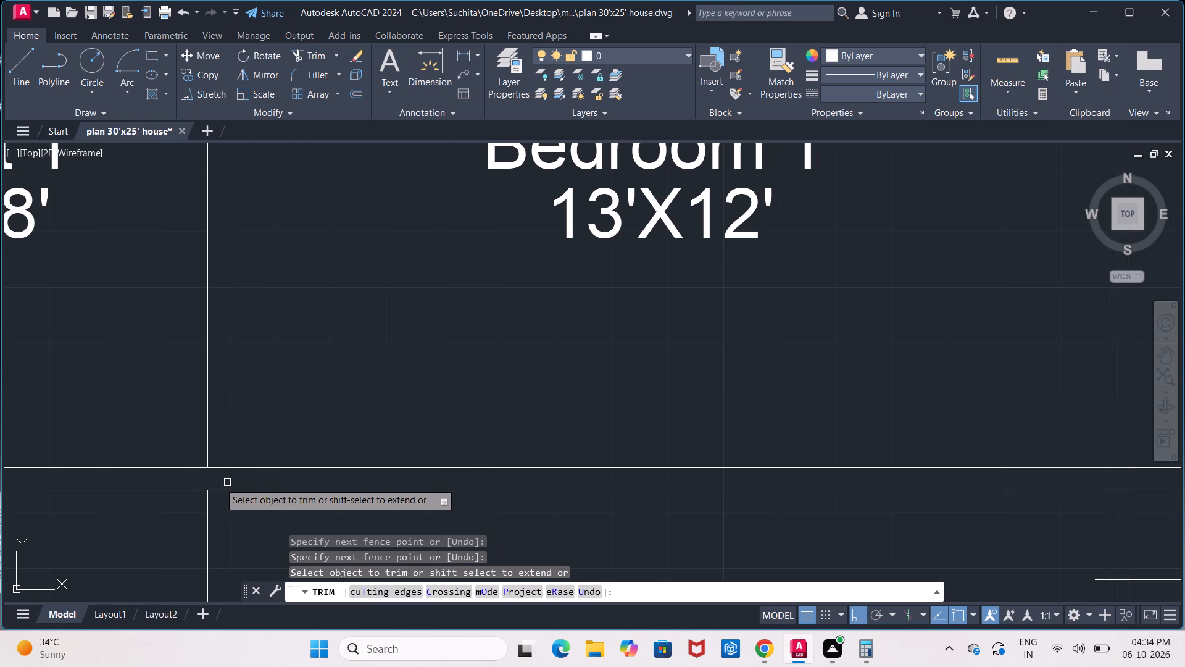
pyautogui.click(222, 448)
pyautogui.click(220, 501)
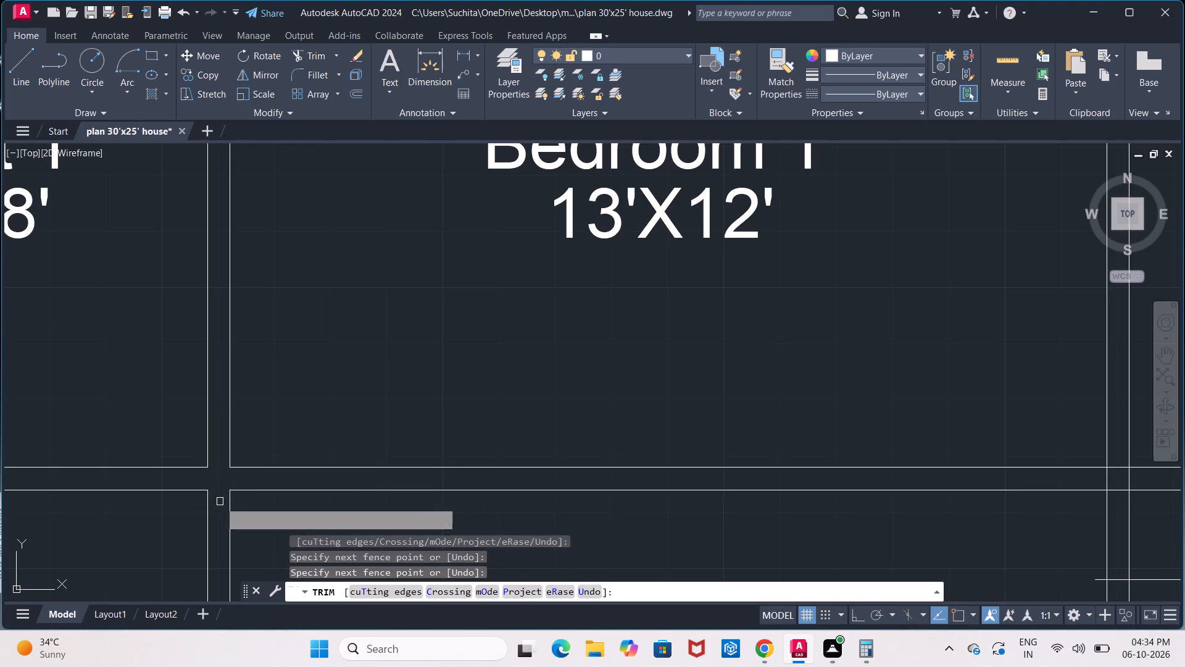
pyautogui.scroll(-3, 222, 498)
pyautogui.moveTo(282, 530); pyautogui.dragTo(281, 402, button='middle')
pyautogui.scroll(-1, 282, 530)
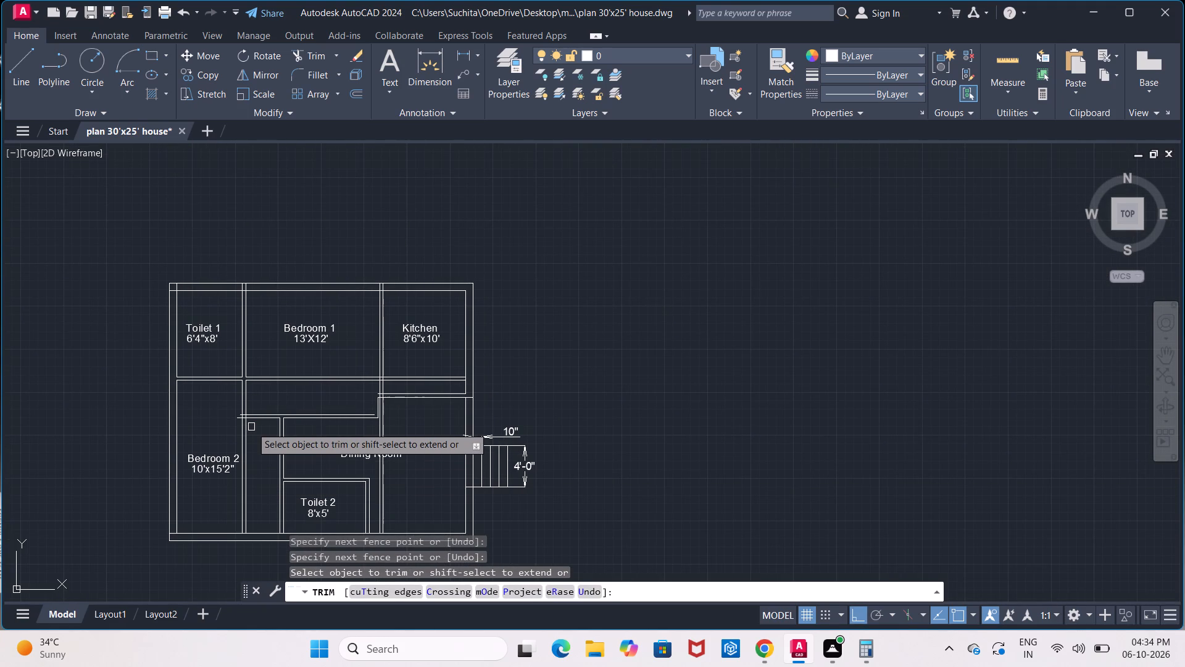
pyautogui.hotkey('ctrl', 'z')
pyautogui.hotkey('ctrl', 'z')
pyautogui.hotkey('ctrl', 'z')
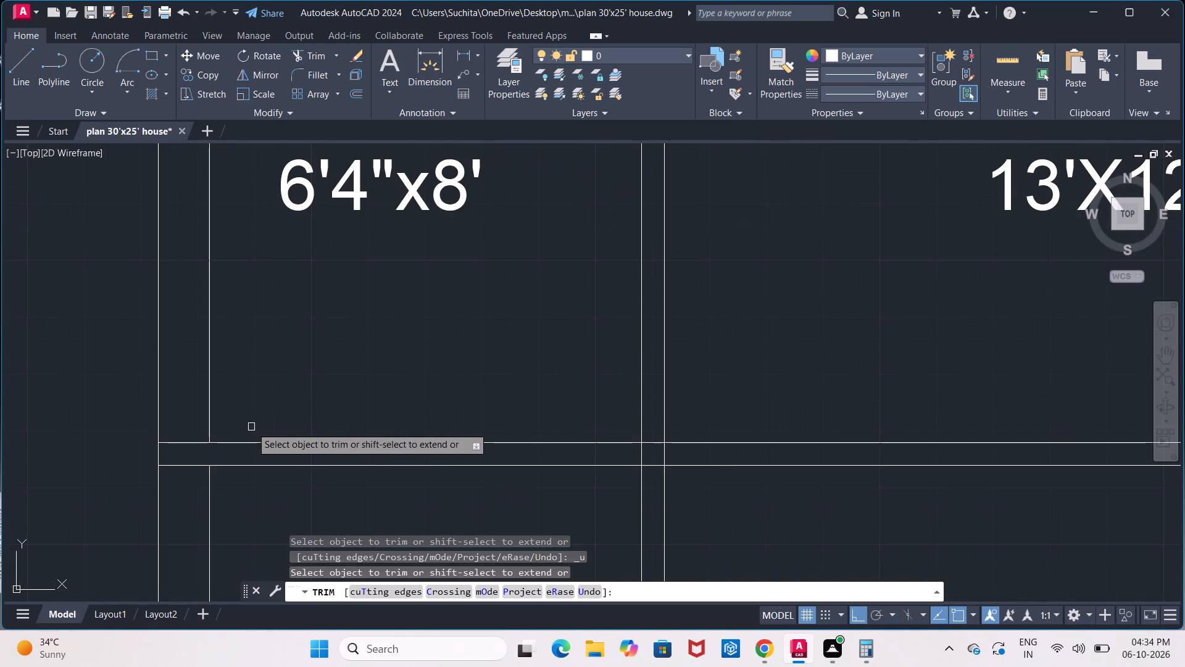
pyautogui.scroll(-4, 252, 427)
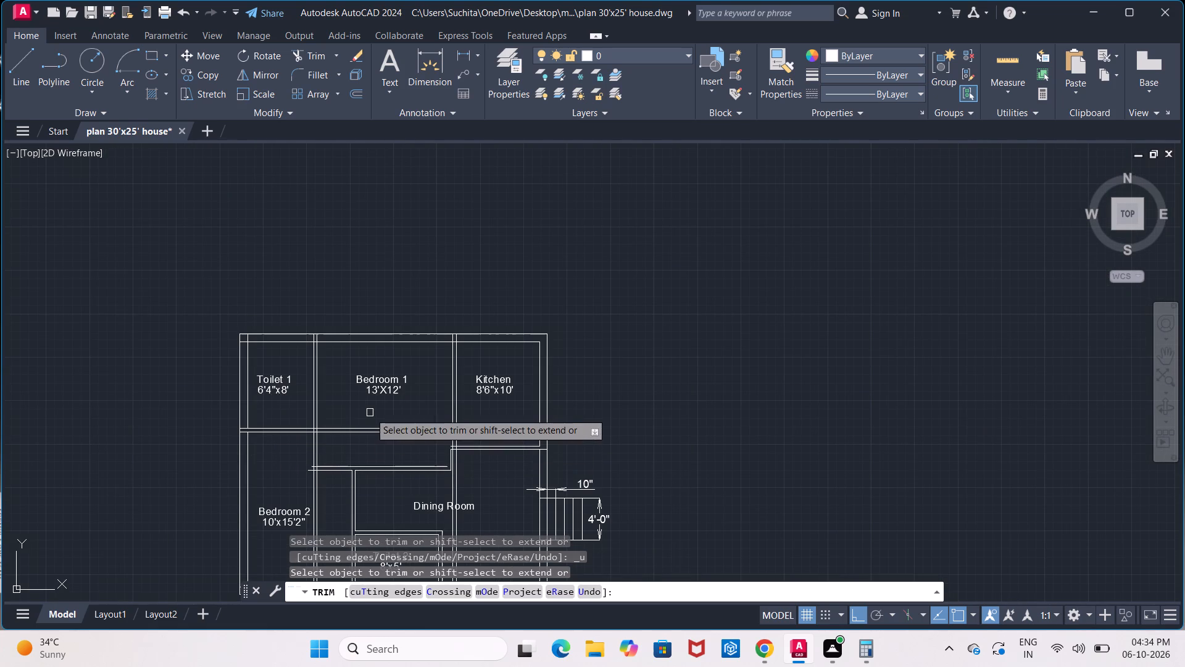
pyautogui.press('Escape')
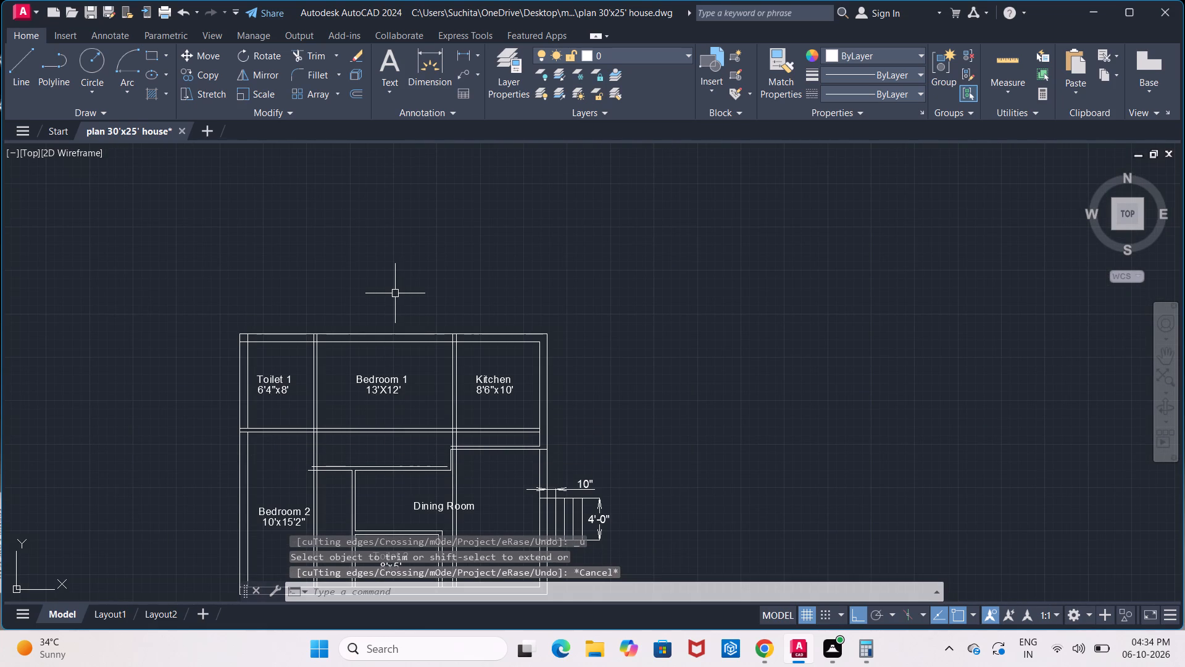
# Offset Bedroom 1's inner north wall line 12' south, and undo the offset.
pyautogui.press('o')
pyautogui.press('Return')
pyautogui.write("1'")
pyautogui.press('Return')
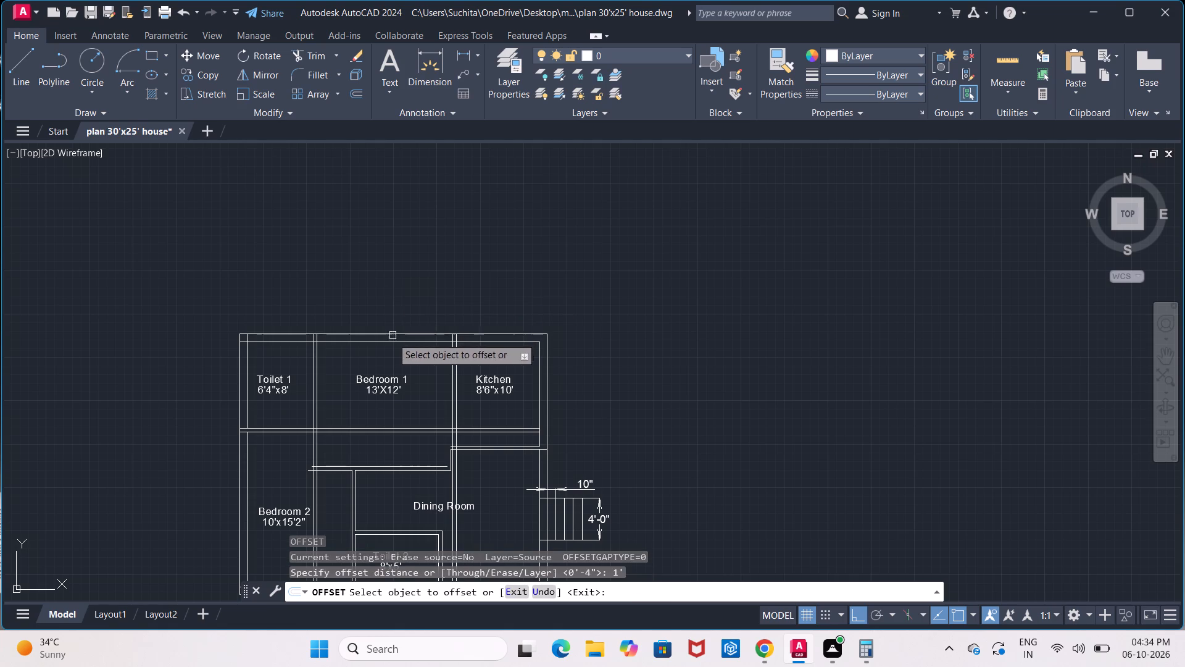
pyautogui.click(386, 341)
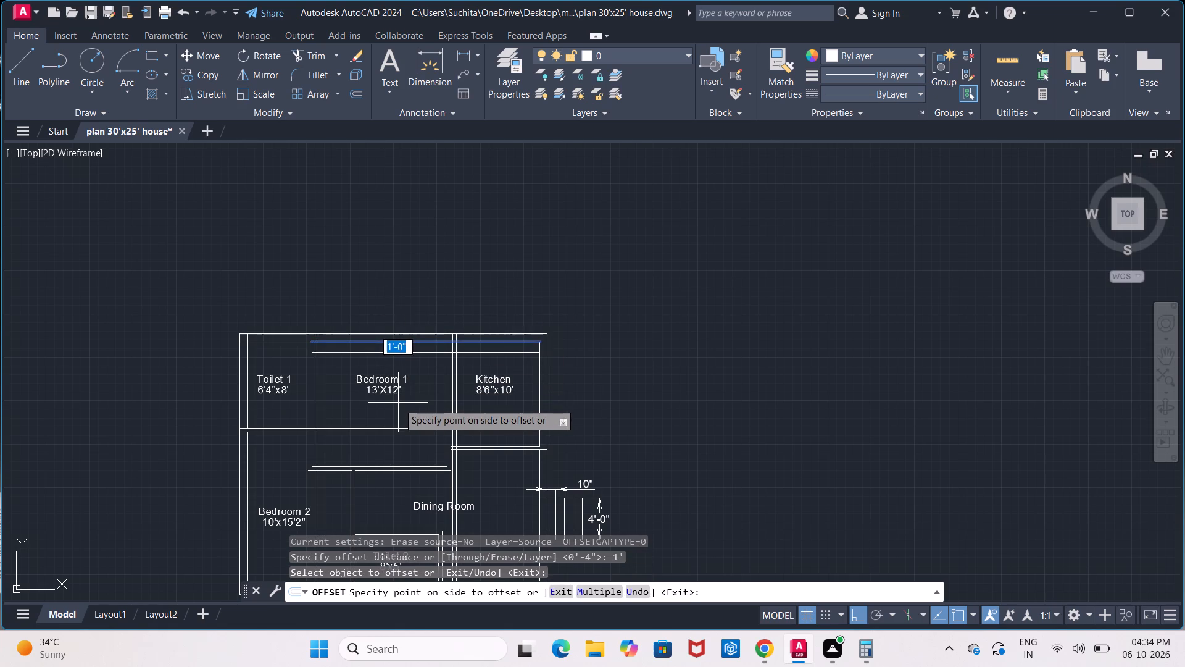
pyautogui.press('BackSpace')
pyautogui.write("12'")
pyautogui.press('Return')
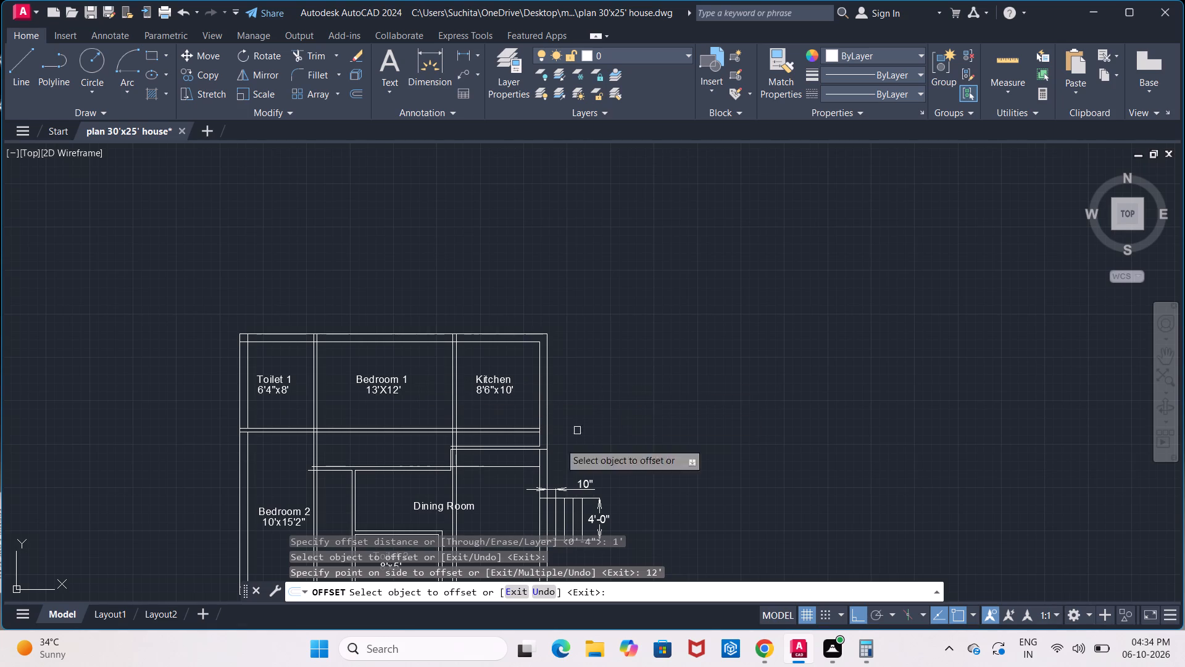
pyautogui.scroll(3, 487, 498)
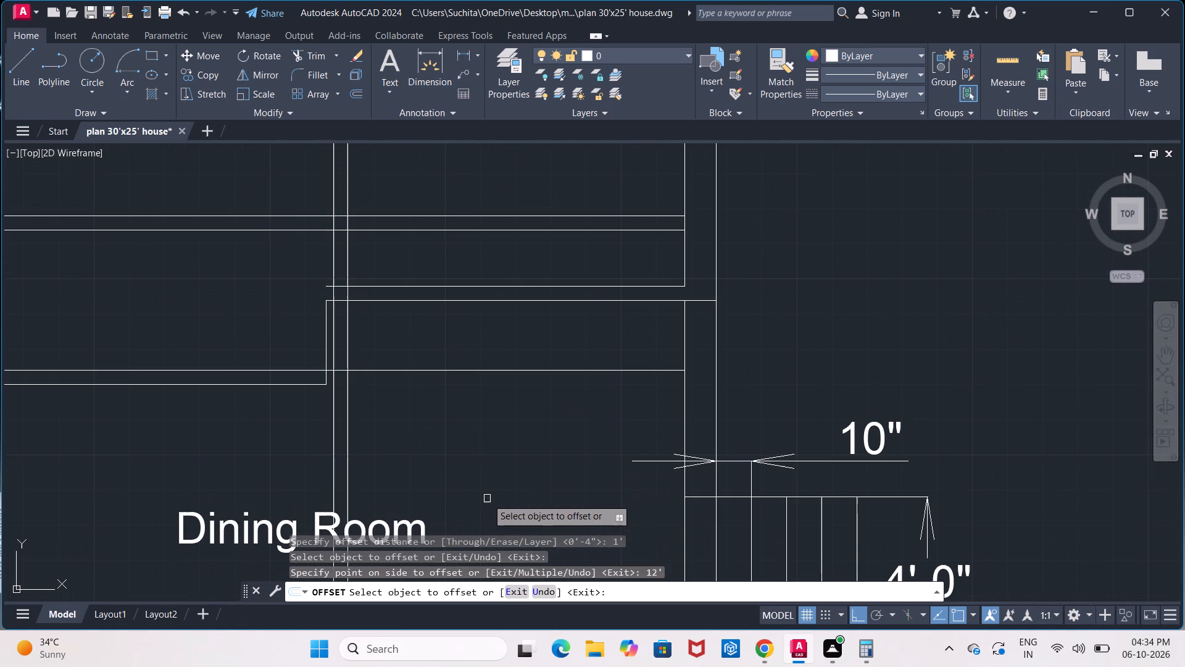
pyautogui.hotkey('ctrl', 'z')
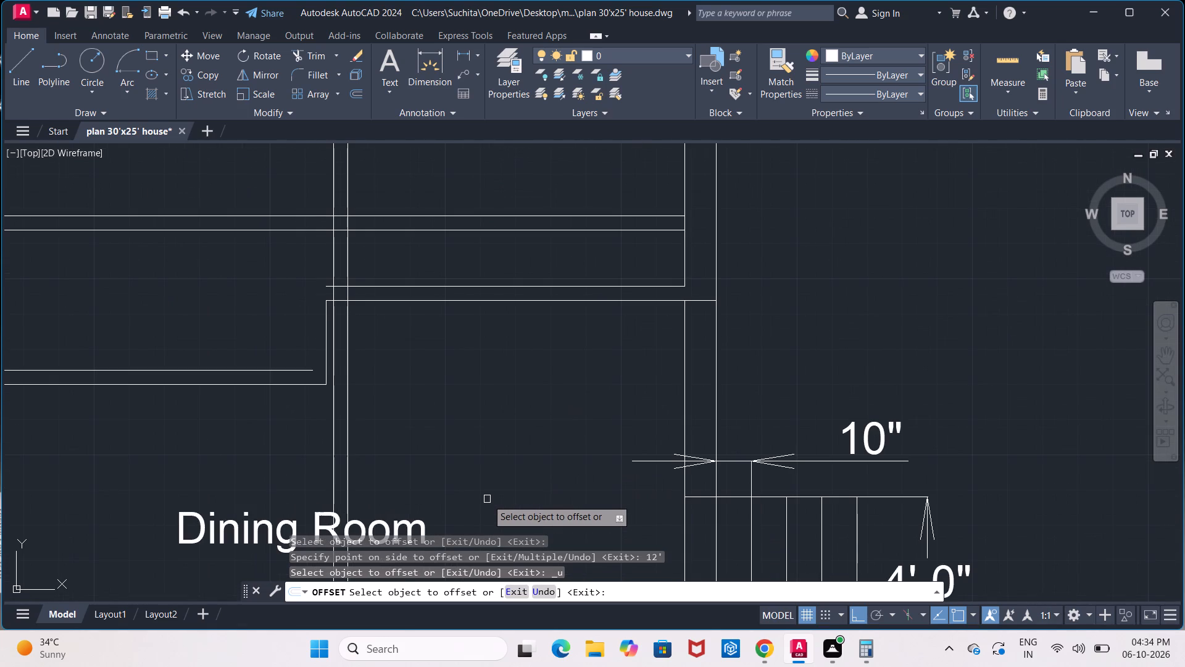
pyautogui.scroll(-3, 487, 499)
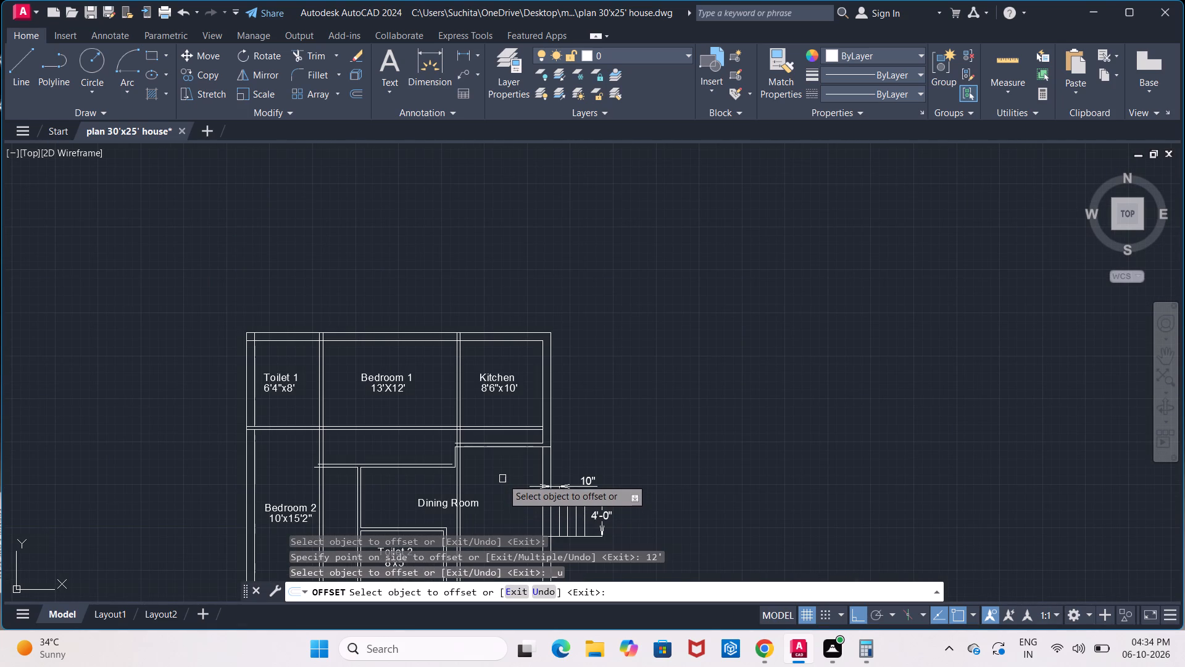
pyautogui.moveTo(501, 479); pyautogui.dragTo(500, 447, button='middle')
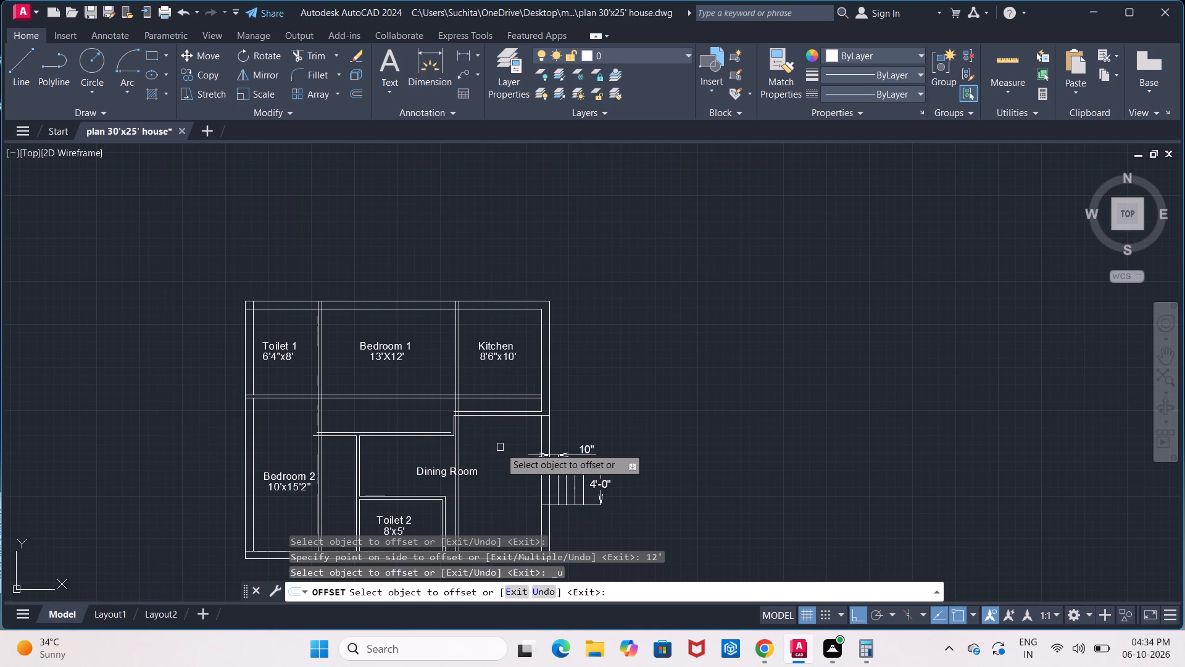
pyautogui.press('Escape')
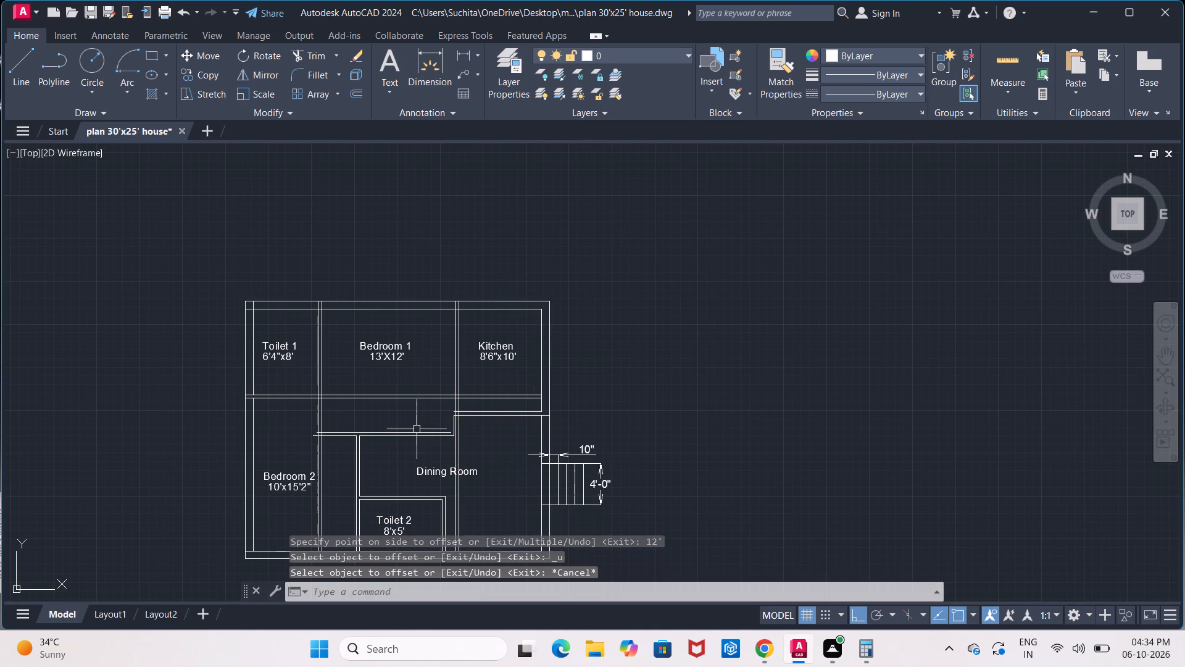
# Erase the old pair of horizontal partition lines north of the Dining Room label, including the short stub above Toilet 2's west partition.
pyautogui.scroll(1, 415, 428)
pyautogui.click(400, 434)
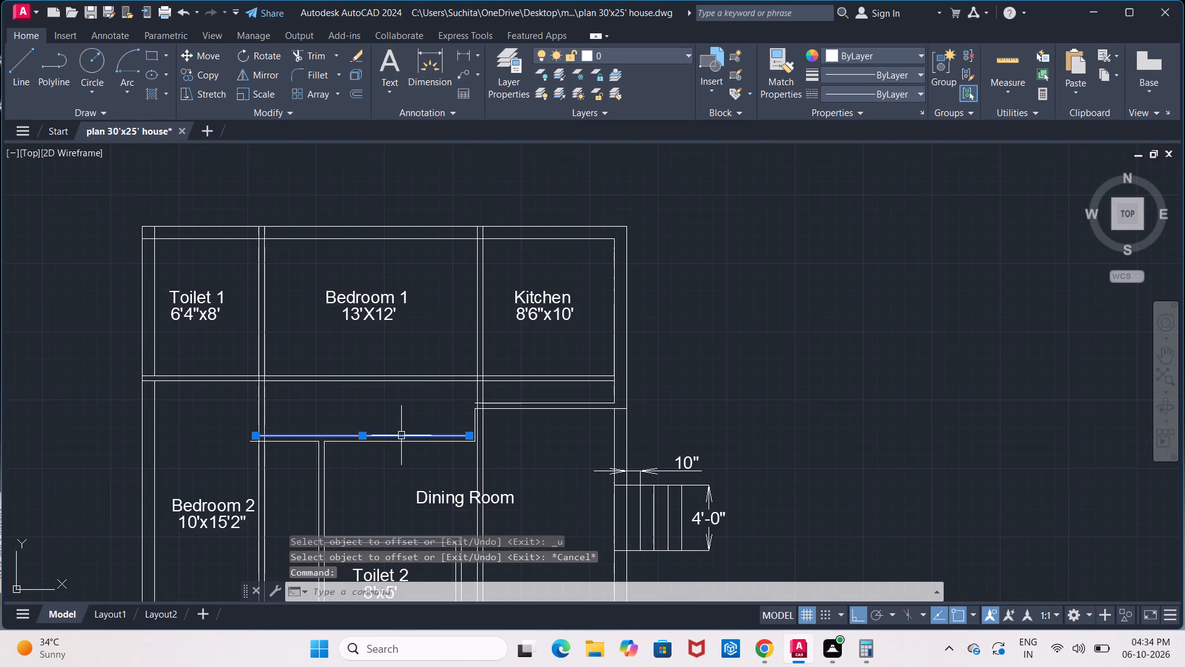
pyautogui.press('Delete')
pyautogui.click(404, 442)
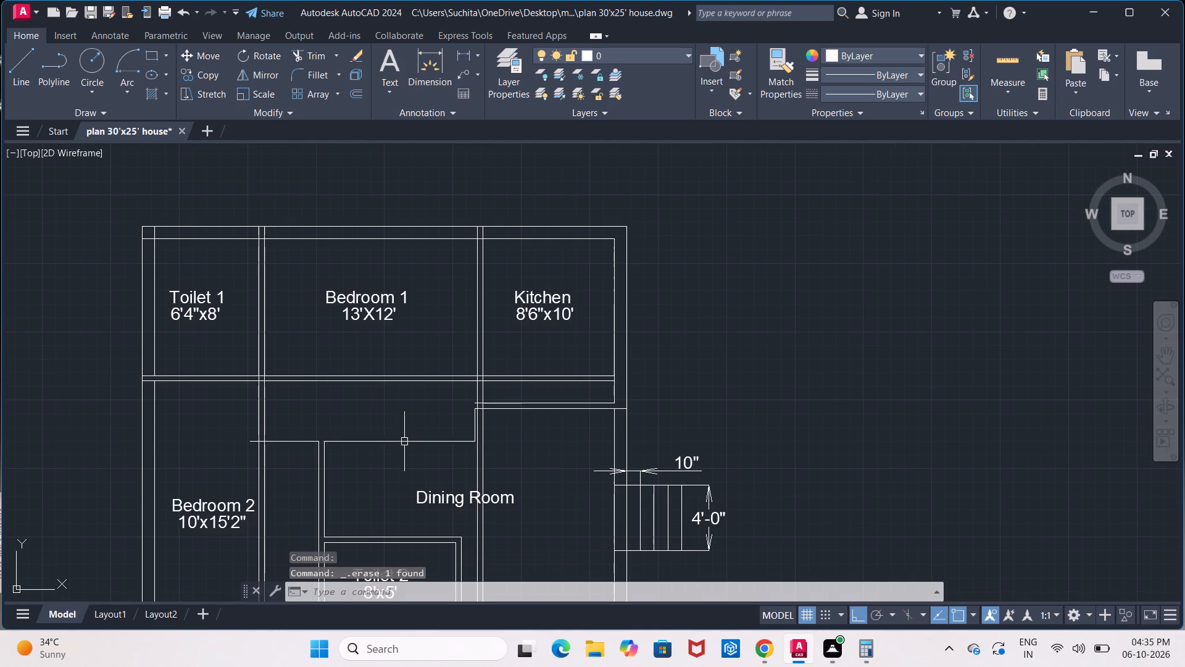
pyautogui.click(302, 440)
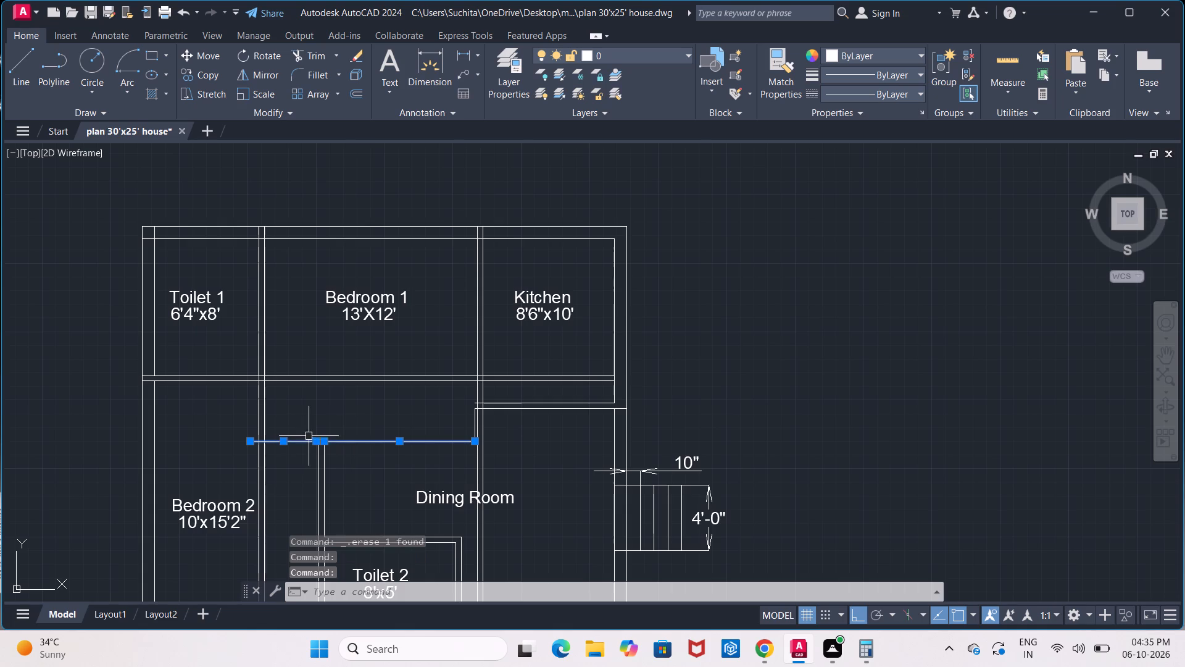
pyautogui.scroll(-1, 340, 416)
pyautogui.press('Delete')
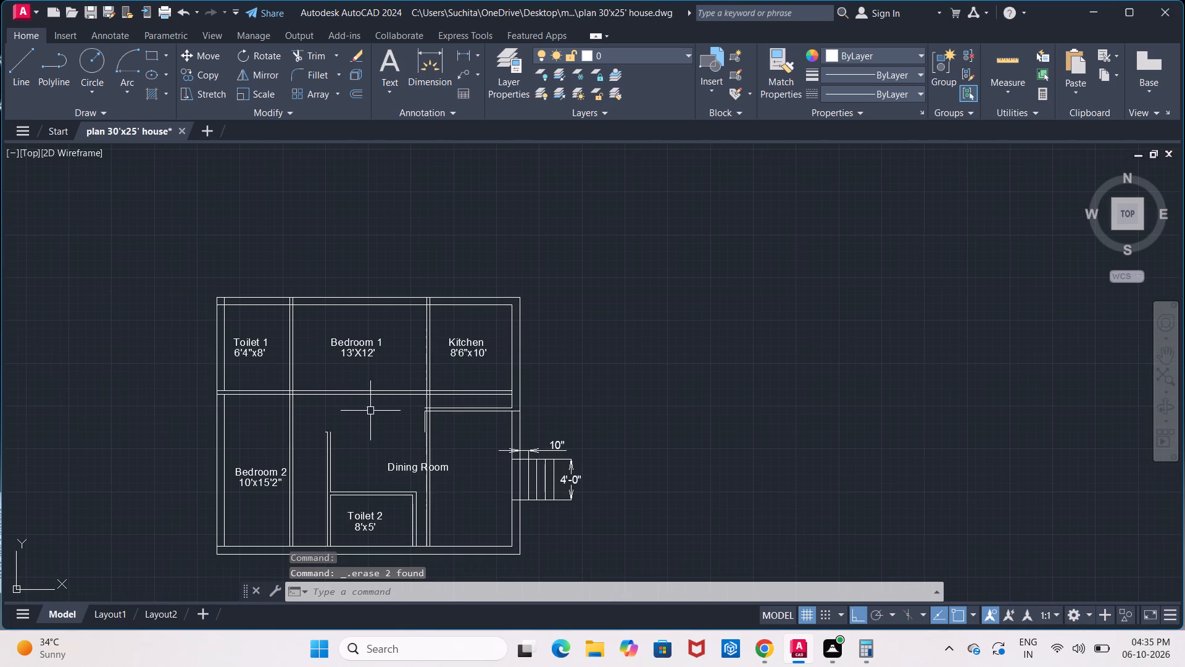
pyautogui.scroll(3, 317, 448)
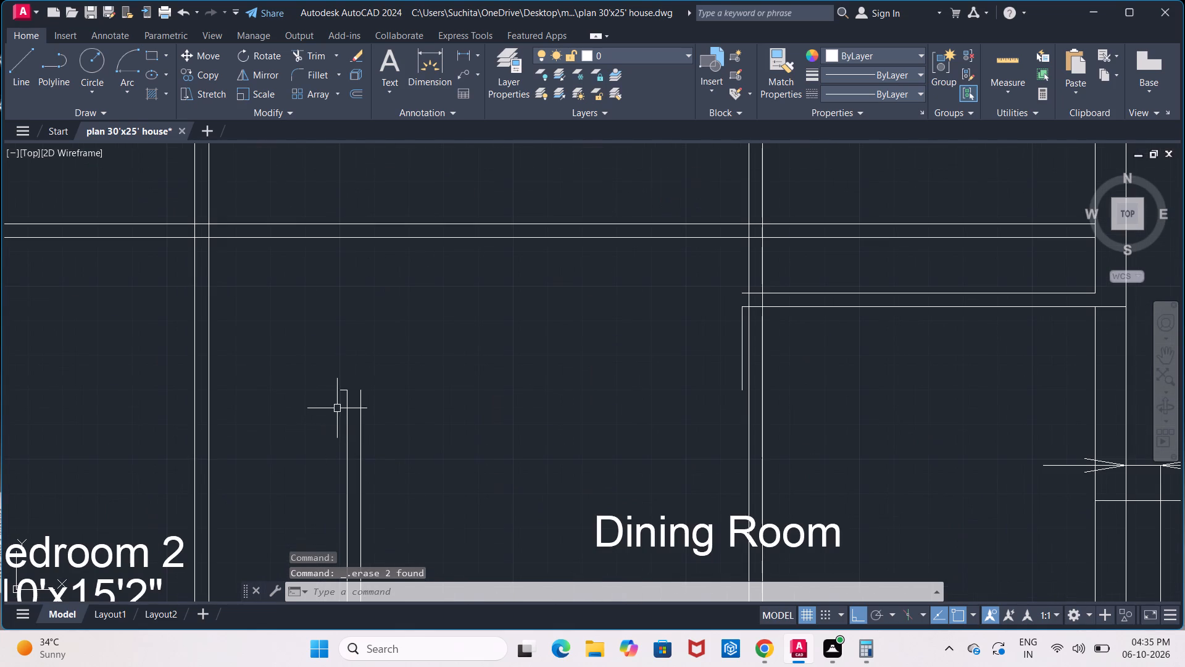
pyautogui.click(341, 393)
pyautogui.press('Delete')
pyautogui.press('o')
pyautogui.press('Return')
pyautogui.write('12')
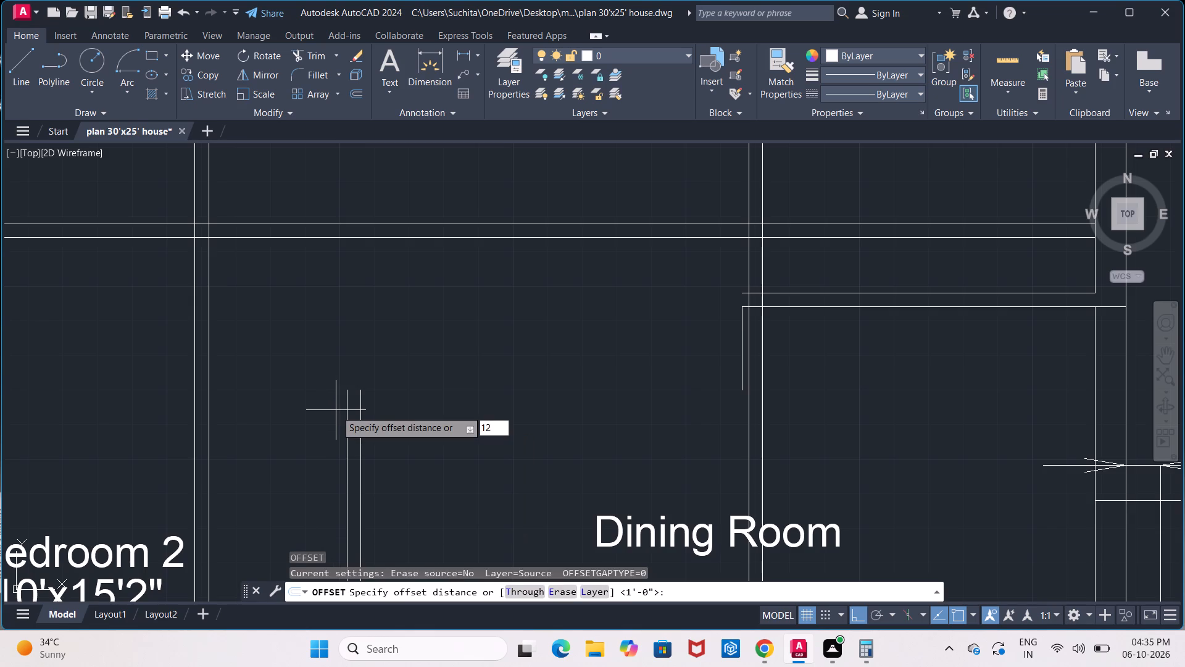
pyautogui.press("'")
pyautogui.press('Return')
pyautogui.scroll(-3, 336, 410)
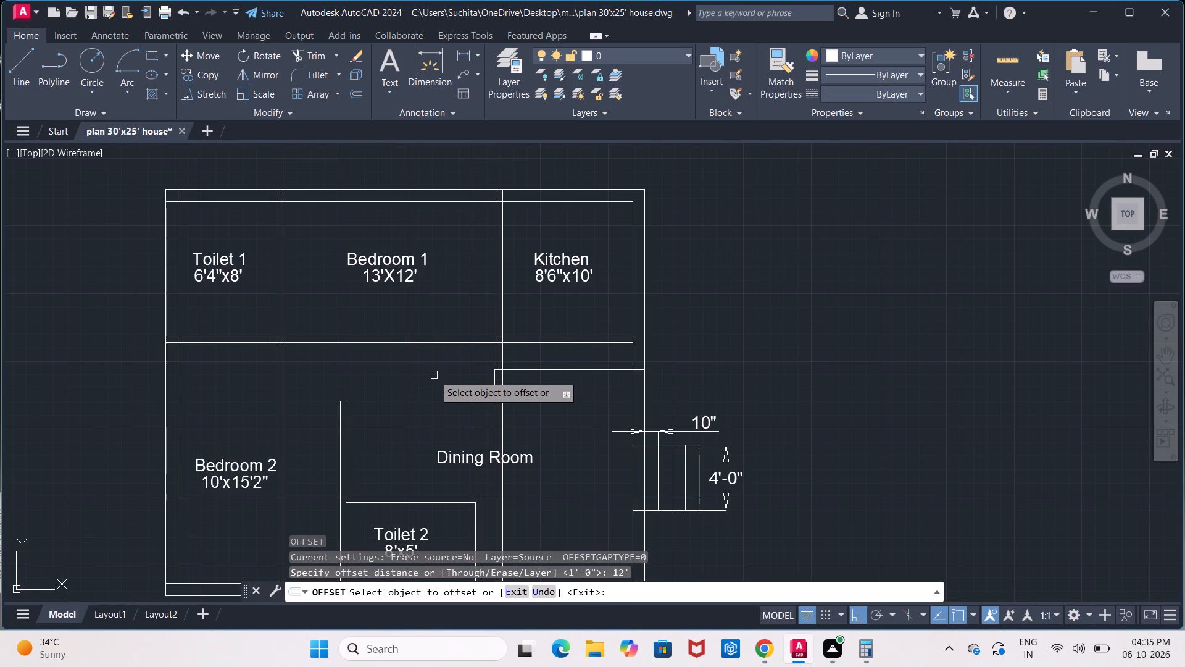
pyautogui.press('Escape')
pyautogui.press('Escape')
# Erase the old pair of horizontal partition lines south of the Kitchen and the short vertical line at their west end.
pyautogui.click(559, 361)
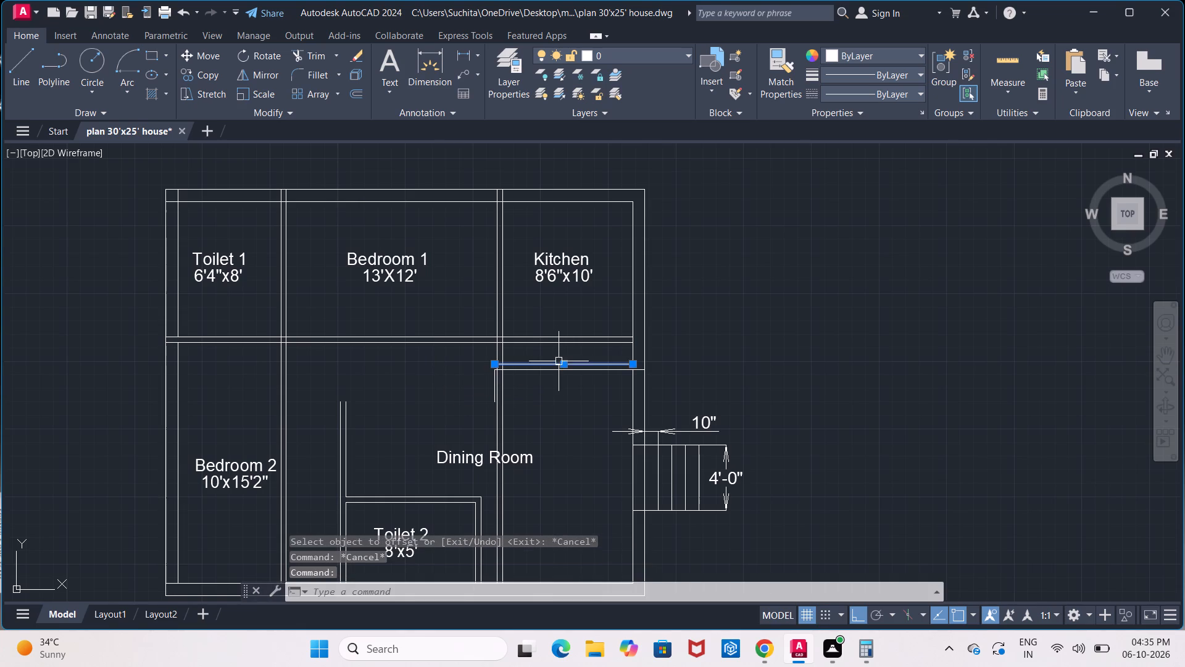
pyautogui.click(567, 371)
pyautogui.press('Delete')
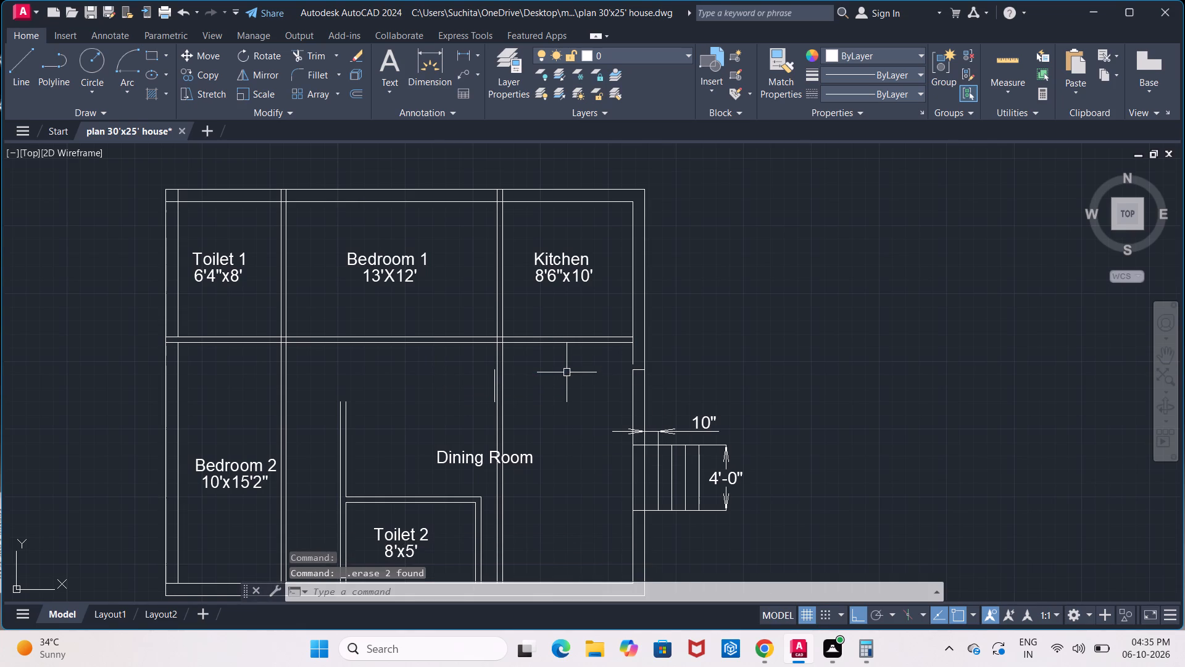
pyautogui.scroll(2, 486, 388)
pyautogui.click(500, 388)
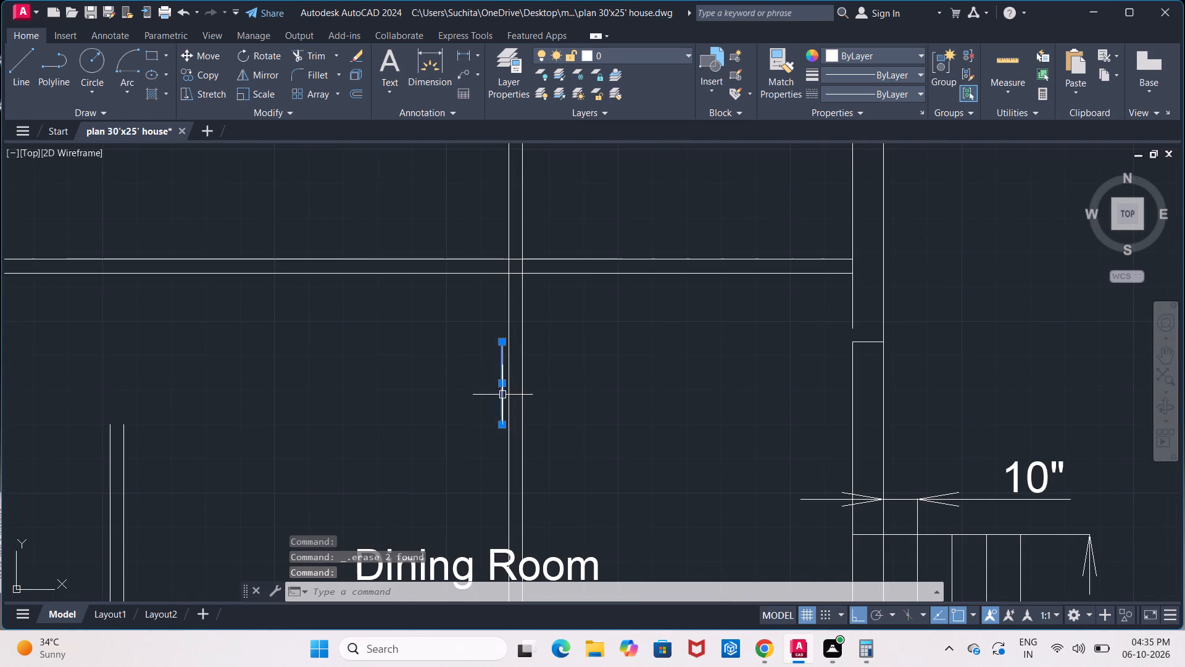
pyautogui.press('Delete')
pyautogui.scroll(-3, 507, 401)
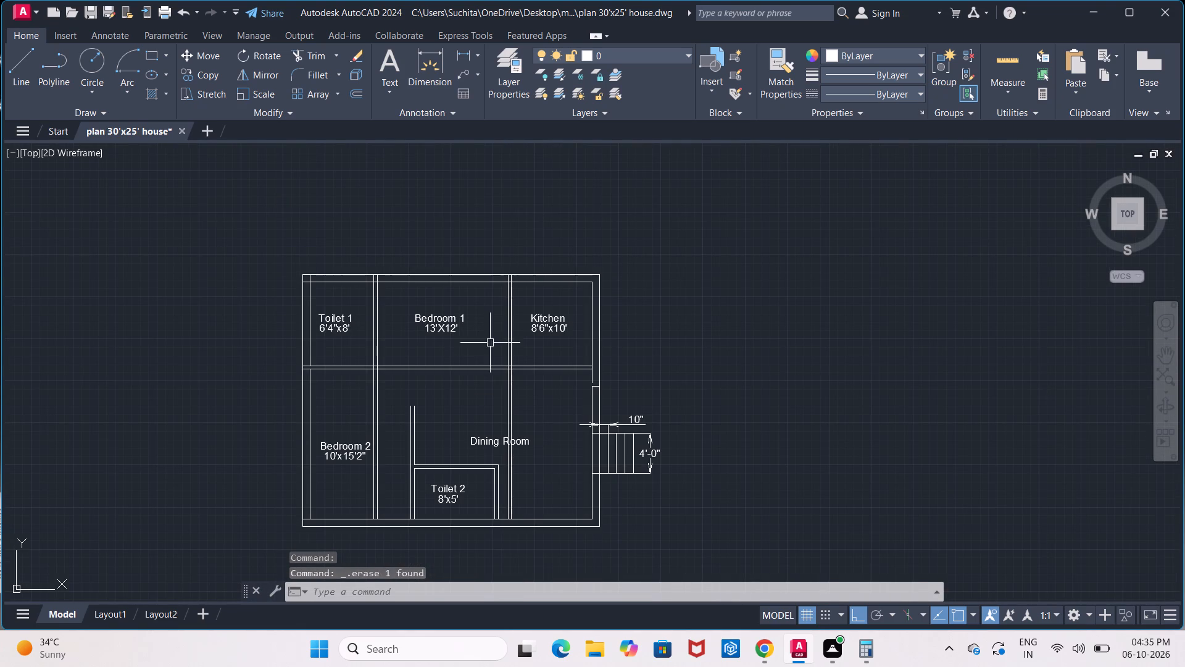
# Offset Bedroom 1's inner north wall line 12' to the south.
pyautogui.press('o')
pyautogui.press('Return')
pyautogui.write("12'")
pyautogui.press('Return')
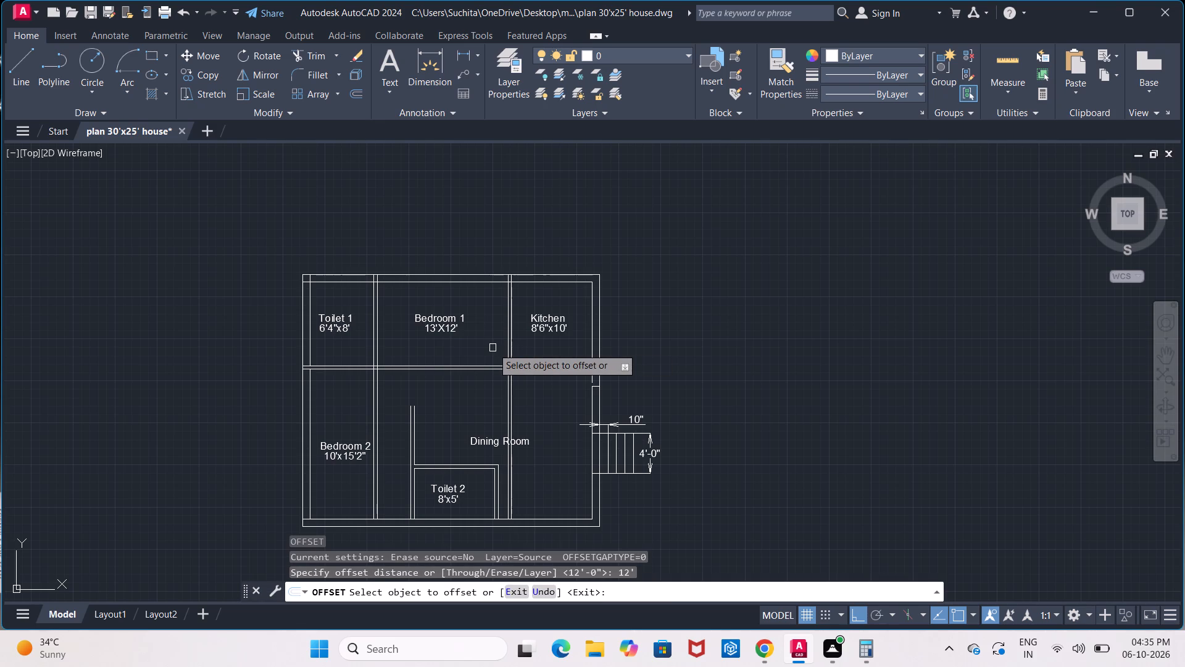
pyautogui.click(399, 281)
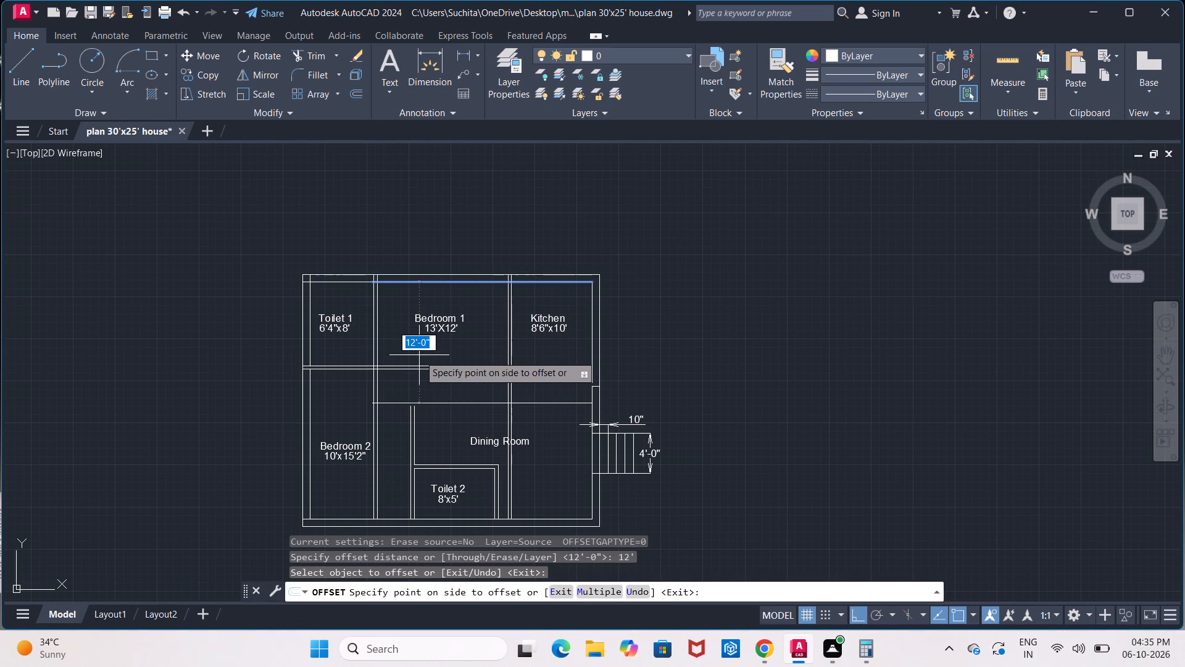
pyautogui.click(419, 355)
pyautogui.press('Return')
# Offset the new horizontal line south of Bedroom 1 by 4" to the south to form the partition thickness.
pyautogui.press('Return')
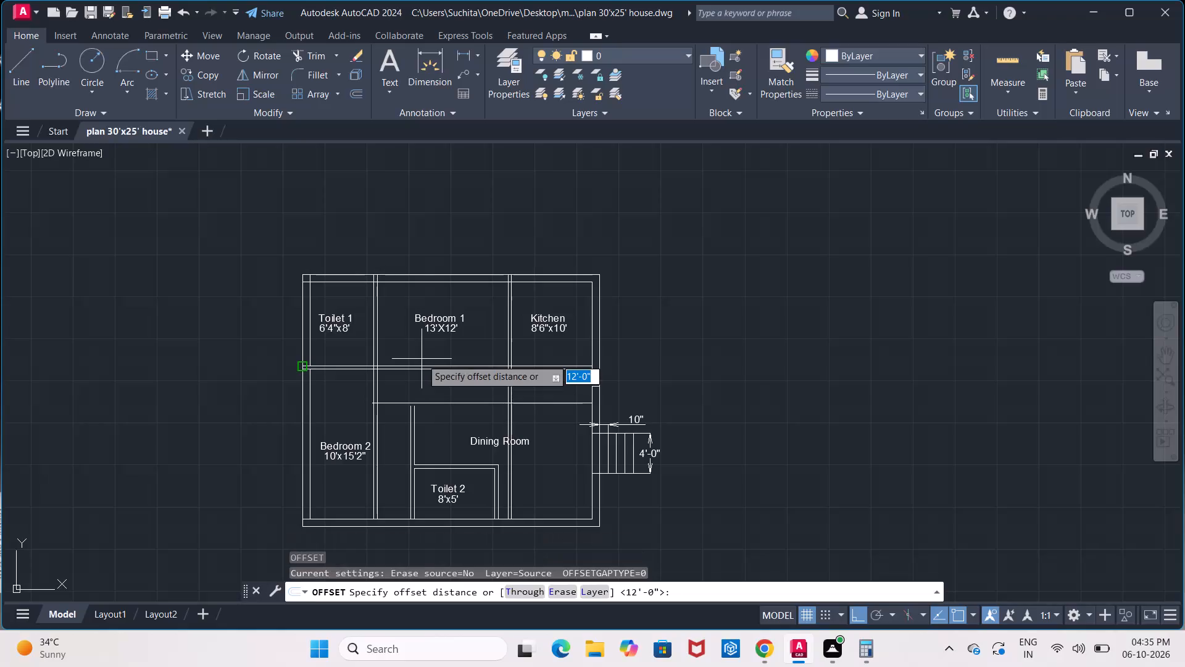
pyautogui.press('4')
pyautogui.hotkey('shift', '"')
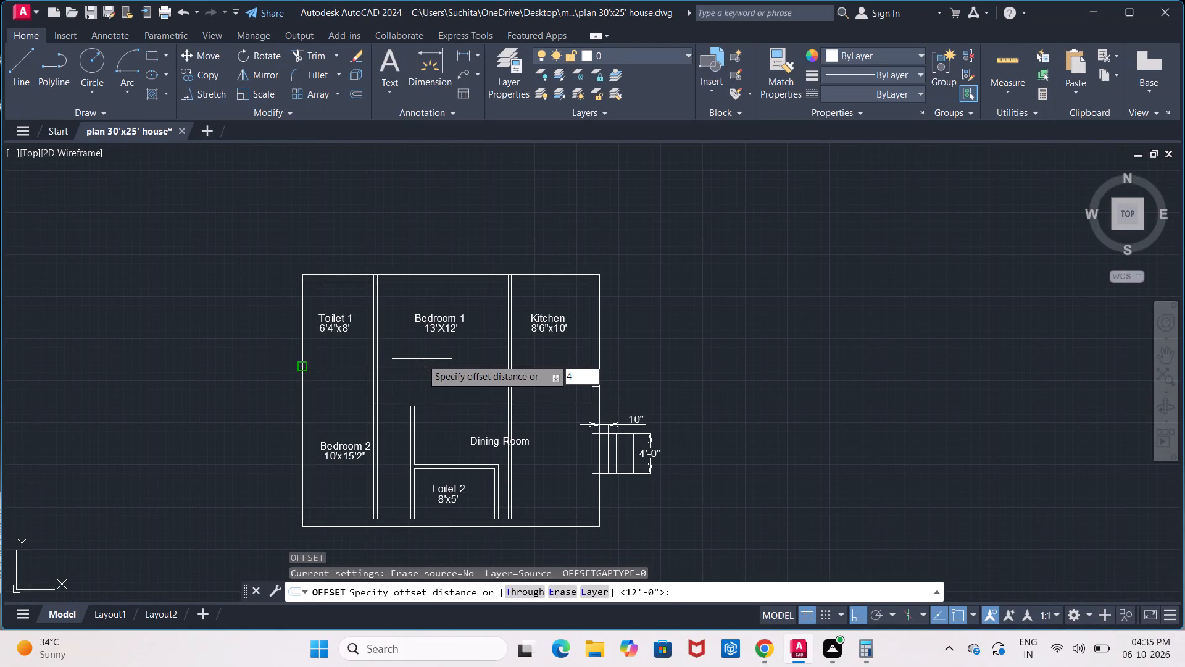
pyautogui.press('Return')
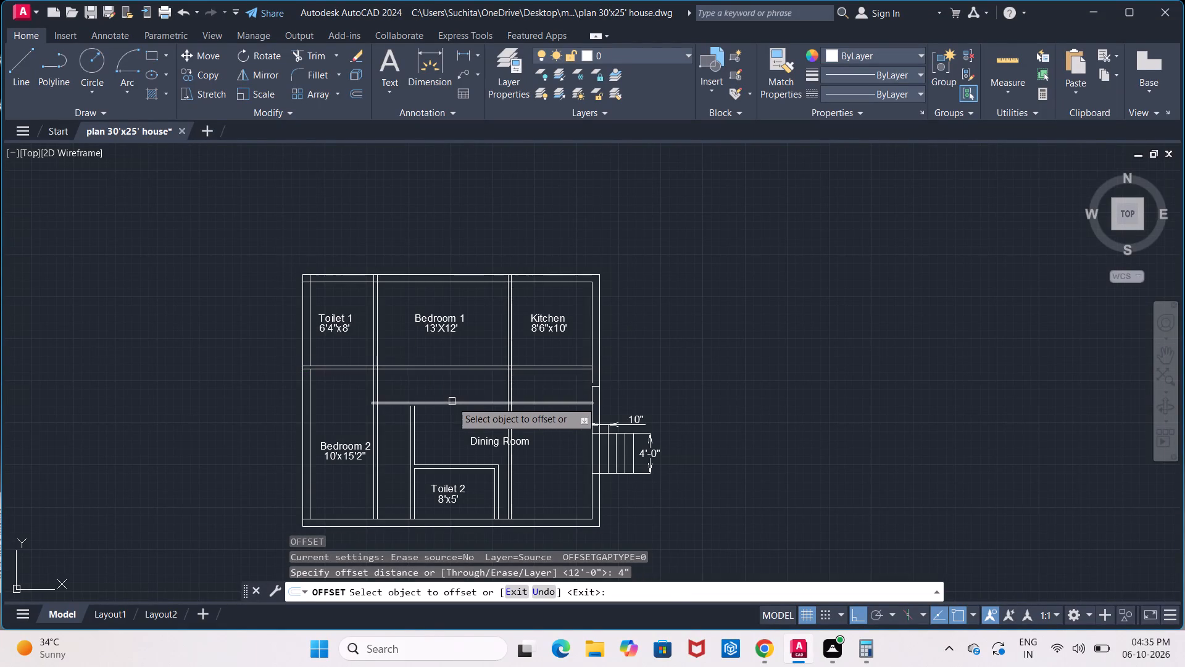
pyautogui.scroll(2, 452, 401)
pyautogui.click(455, 406)
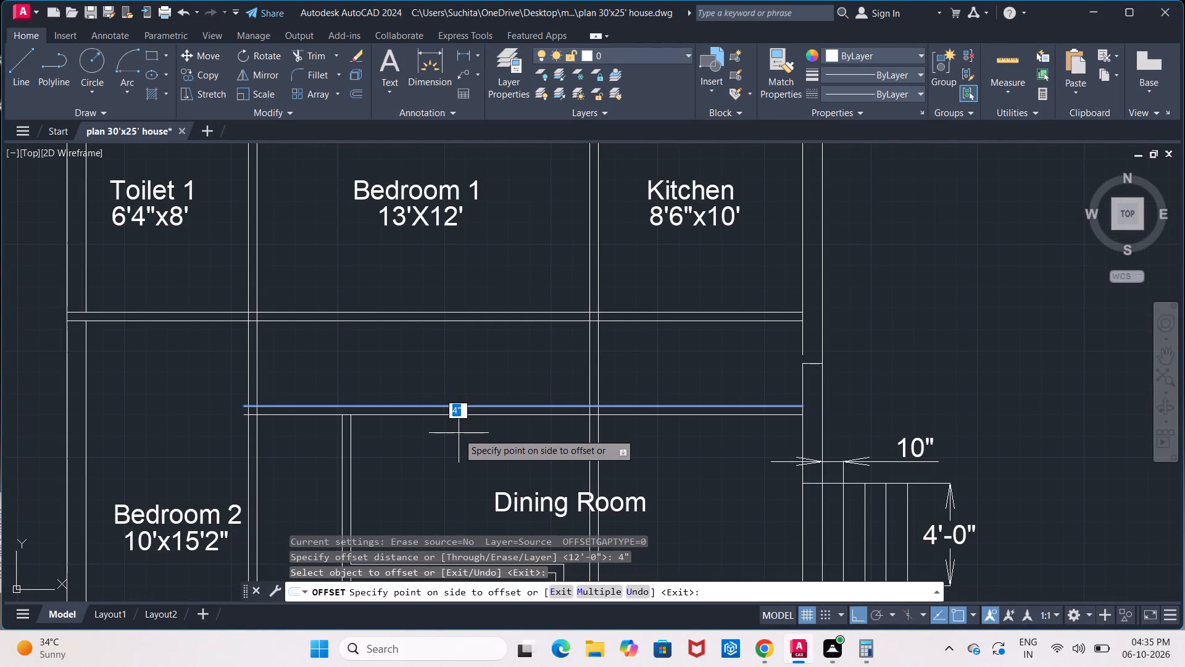
pyautogui.click(458, 433)
pyautogui.press('Escape')
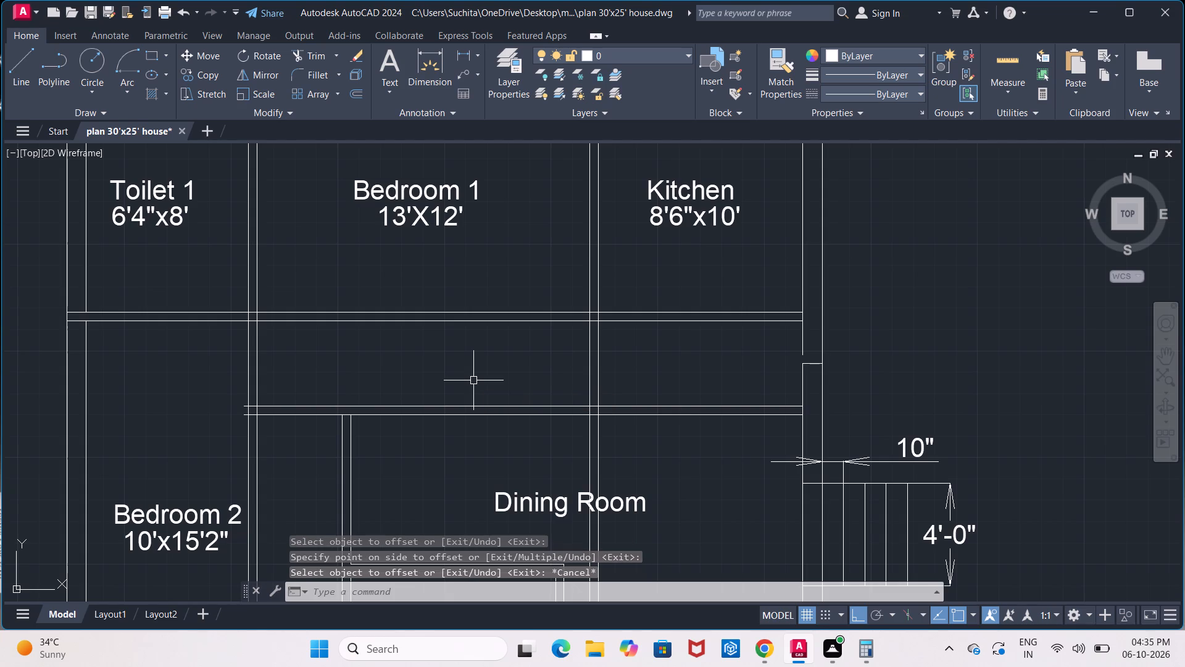
# Trim the new partition's overhanging west ends and the inner lines where it meets the Toilet 1/Bedroom 1 partition, forming a clean corner.
pyautogui.write('tr')
pyautogui.press('Return')
pyautogui.press('Return')
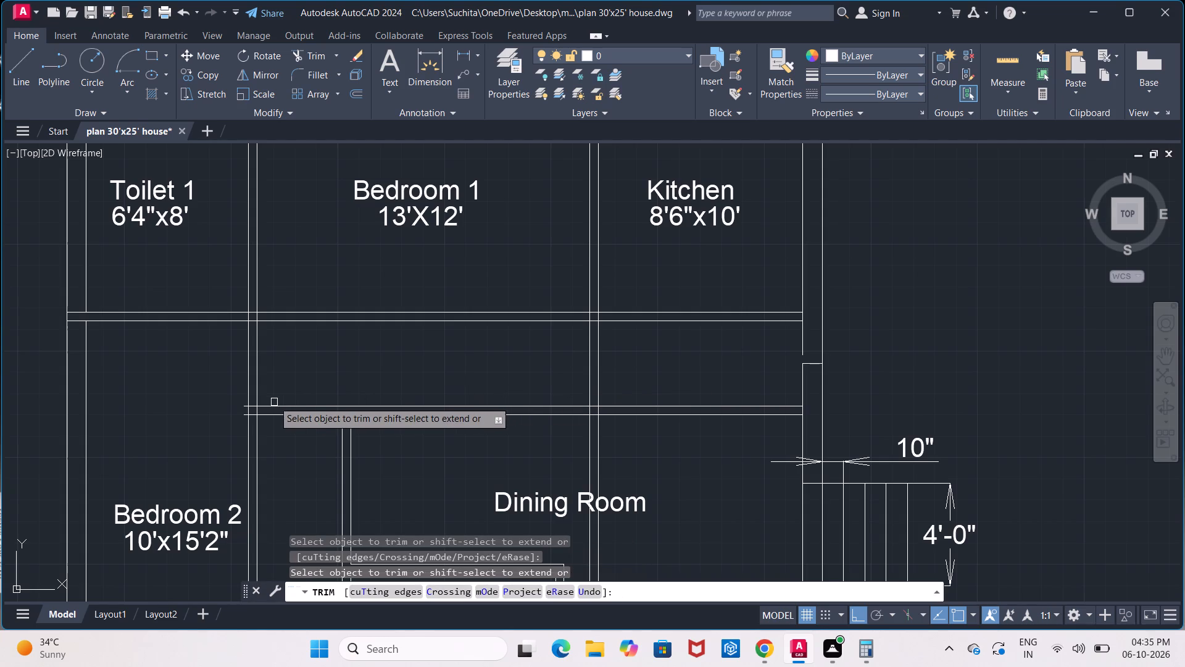
pyautogui.scroll(2, 272, 400)
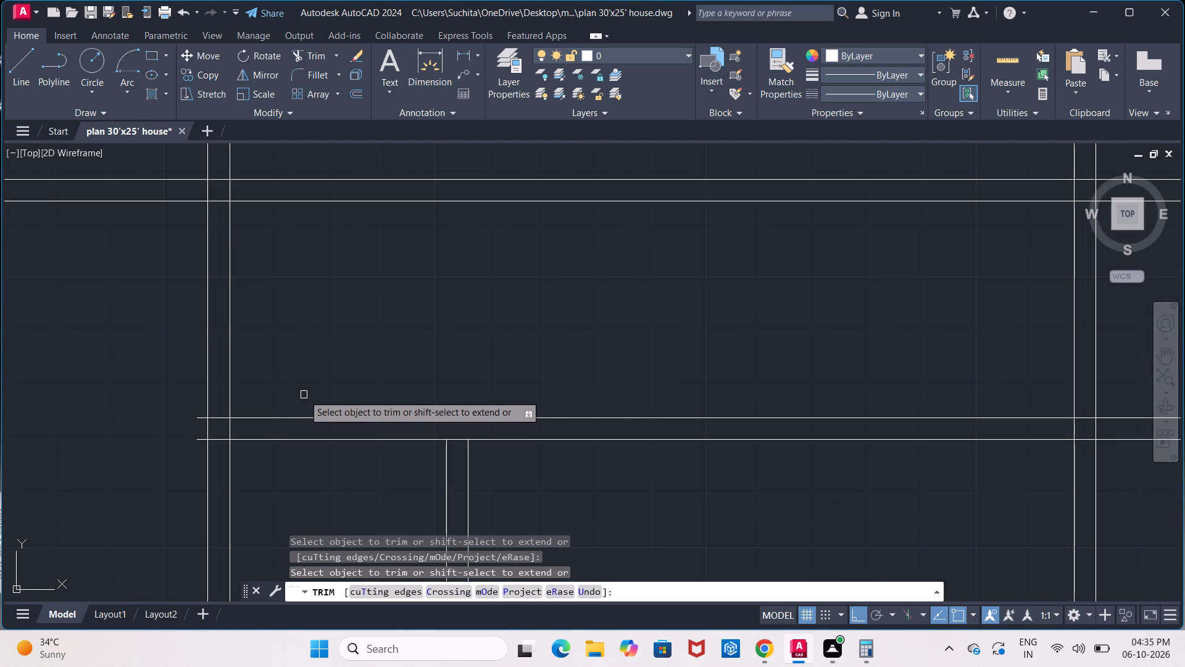
pyautogui.scroll(-2, 361, 396)
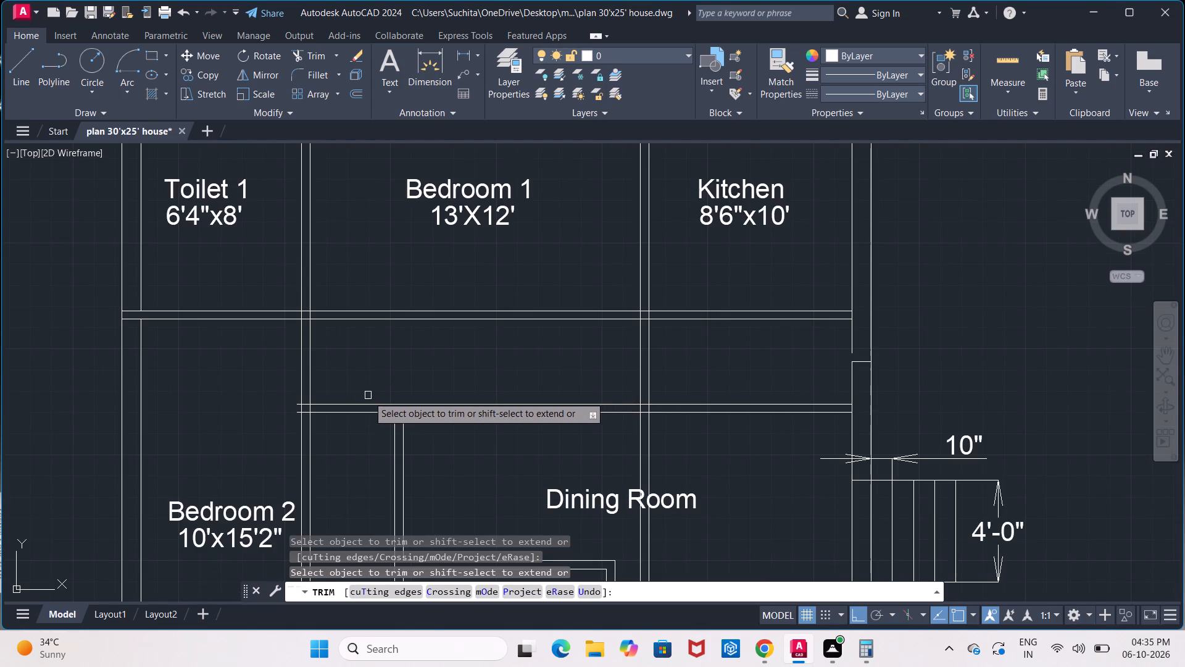
pyautogui.scroll(1, 280, 424)
pyautogui.click(306, 392)
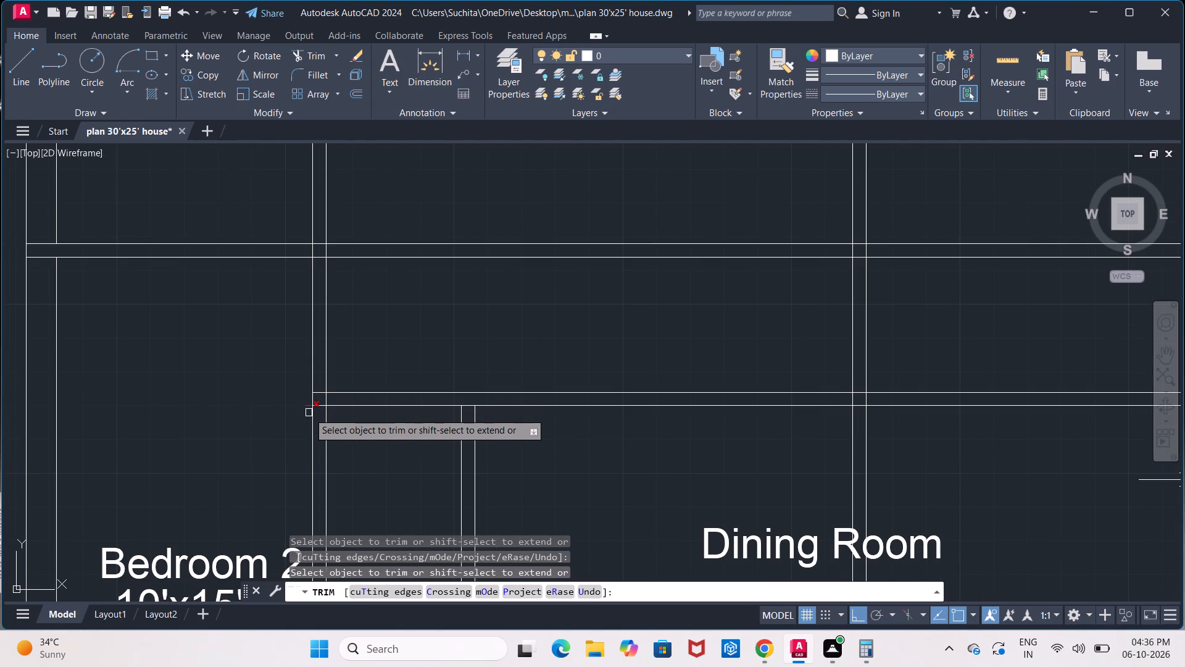
pyautogui.click(306, 408)
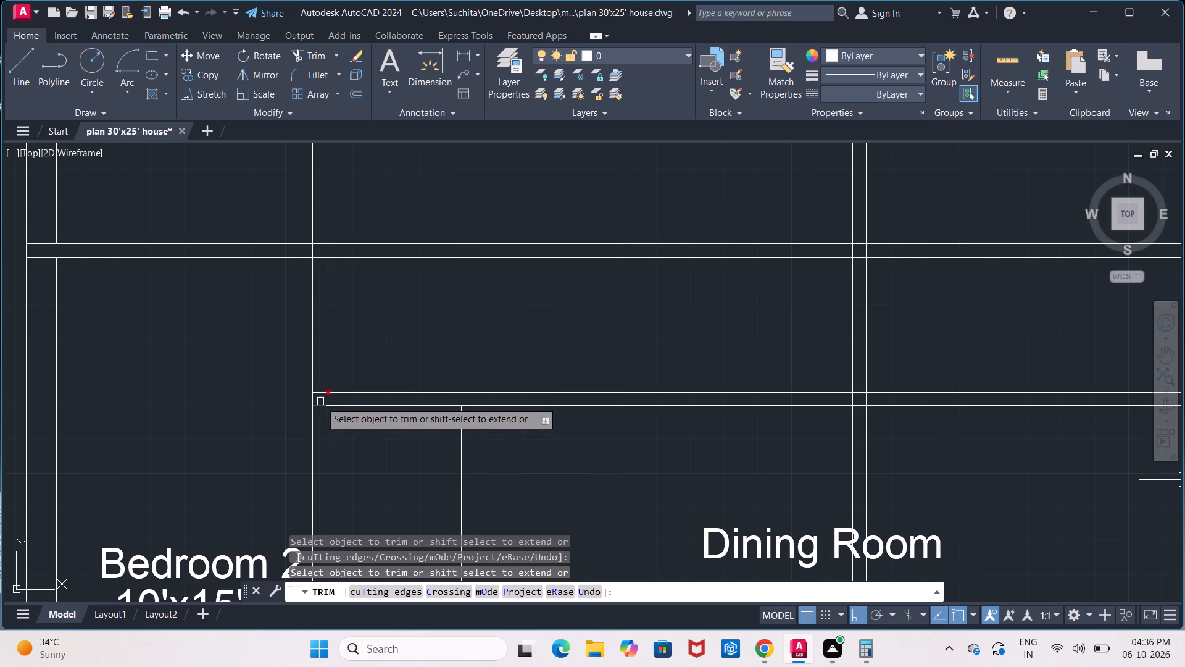
pyautogui.scroll(3, 320, 403)
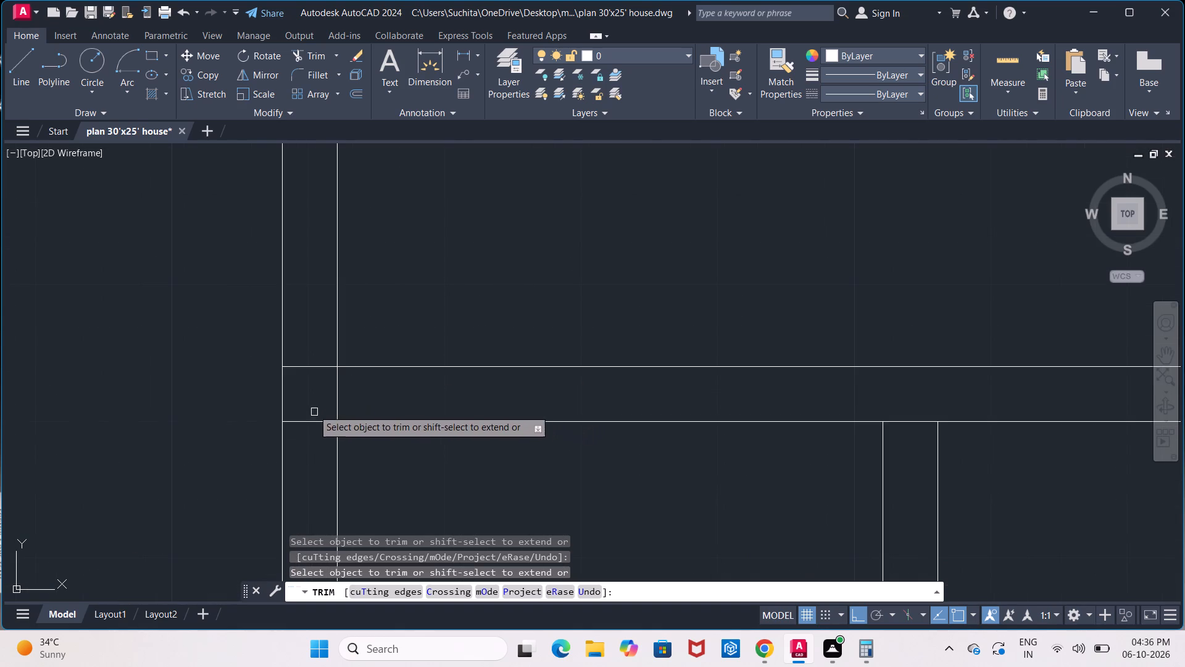
pyautogui.click(311, 366)
pyautogui.click(336, 390)
pyautogui.scroll(-3, 336, 391)
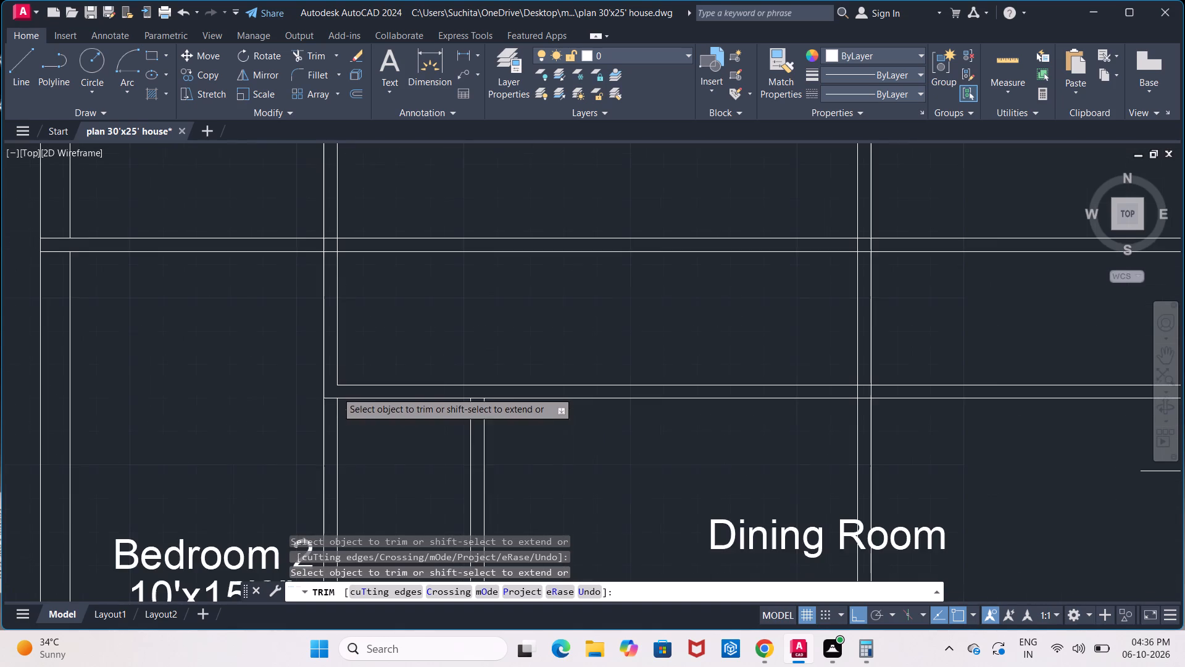
# Trim away both vertical partition lines east of Bedroom 2, from the new horizontal partition down to the south wall.
pyautogui.scroll(-1, 381, 446)
pyautogui.moveTo(381, 446); pyautogui.dragTo(357, 327, button='middle')
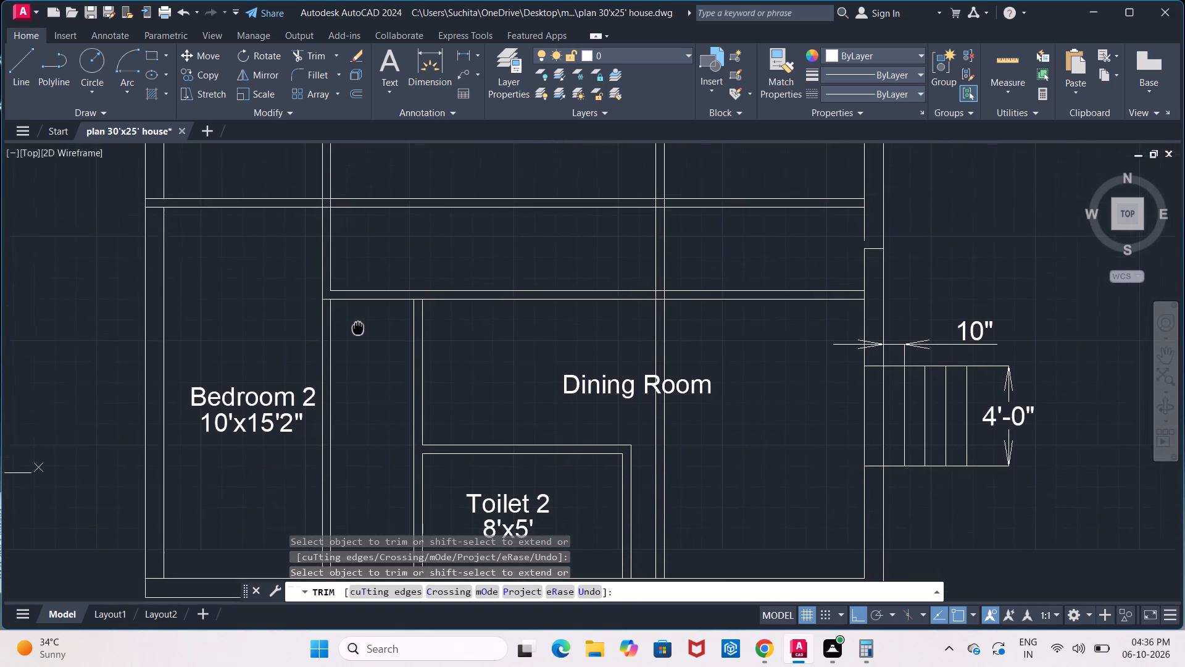
pyautogui.moveTo(357, 327); pyautogui.dragTo(351, 307, button='middle')
pyautogui.scroll(-1, 360, 345)
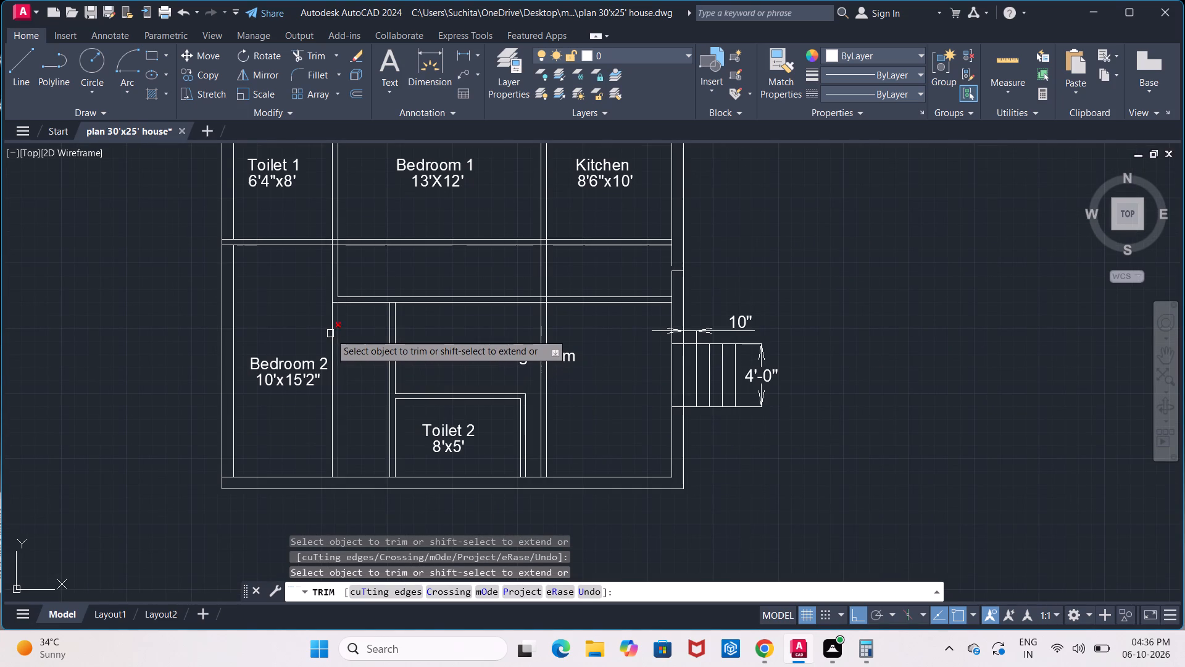
pyautogui.click(330, 333)
pyautogui.click(336, 337)
# Trim the new partition's lower line between Toilet 2's west partition lines to open the T-junction.
pyautogui.moveTo(355, 348); pyautogui.dragTo(271, 413, button='middle')
pyautogui.scroll(1, 312, 356)
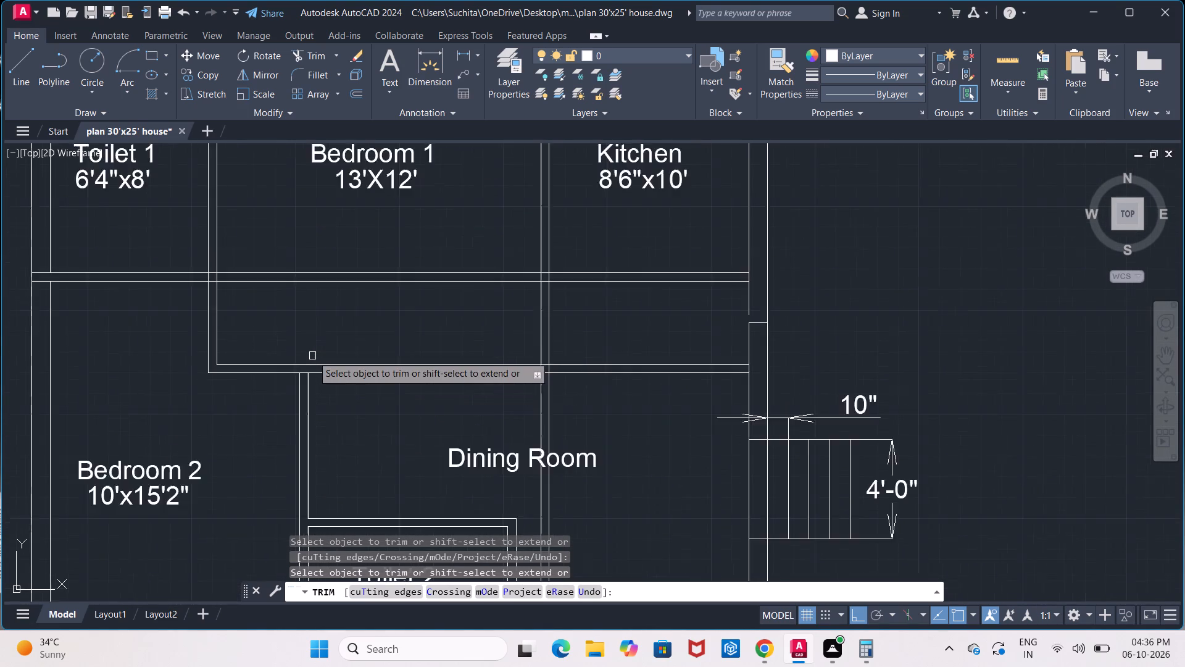
pyautogui.scroll(1, 312, 356)
pyautogui.click(296, 384)
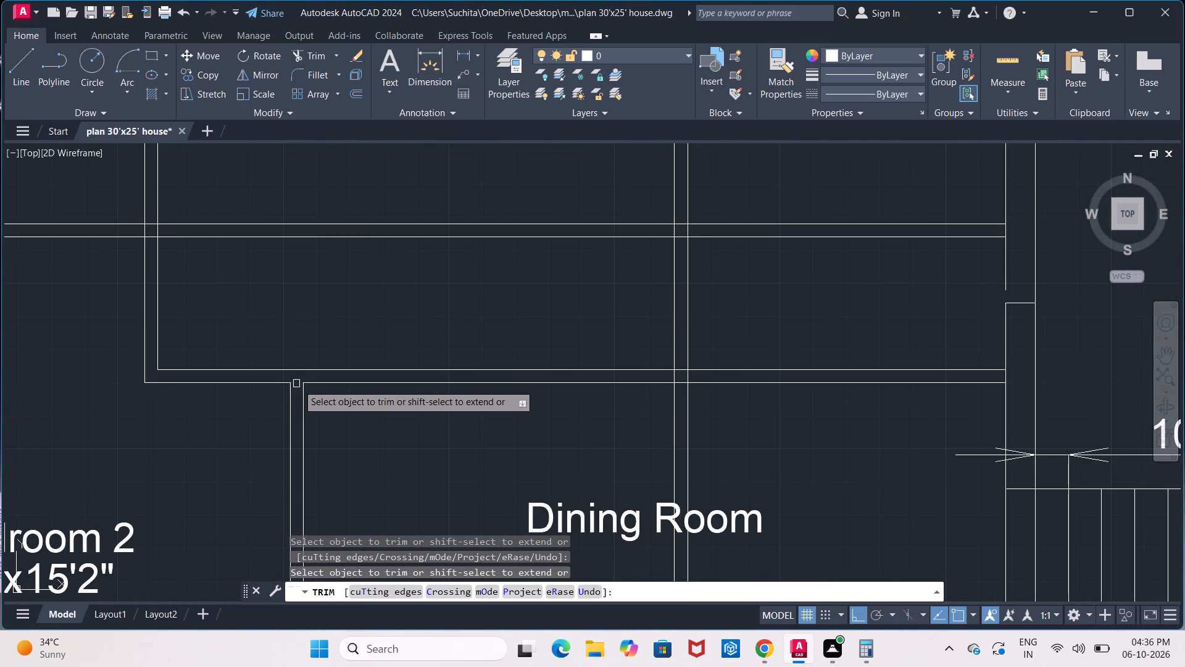
# Trim away the horizontal partition pair extending from Toilet 1's south partition across Bedroom 1 and the Kitchen.
pyautogui.moveTo(441, 412); pyautogui.dragTo(364, 421, button='middle')
pyautogui.scroll(-2, 361, 421)
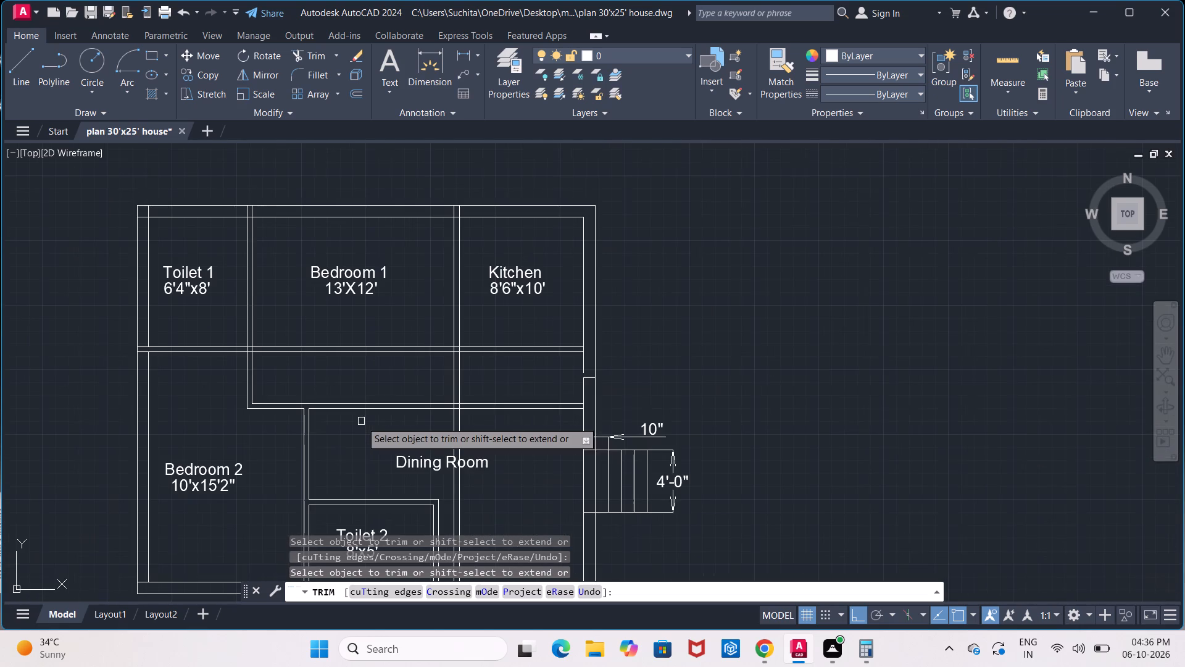
pyautogui.click(382, 347)
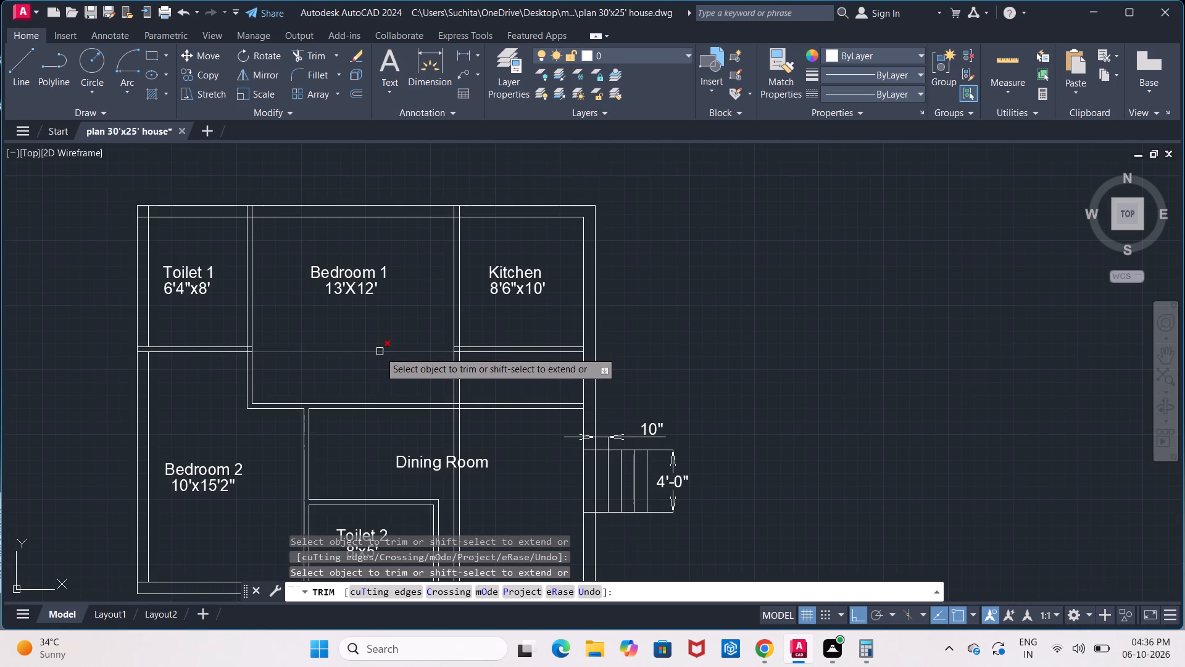
pyautogui.click(380, 351)
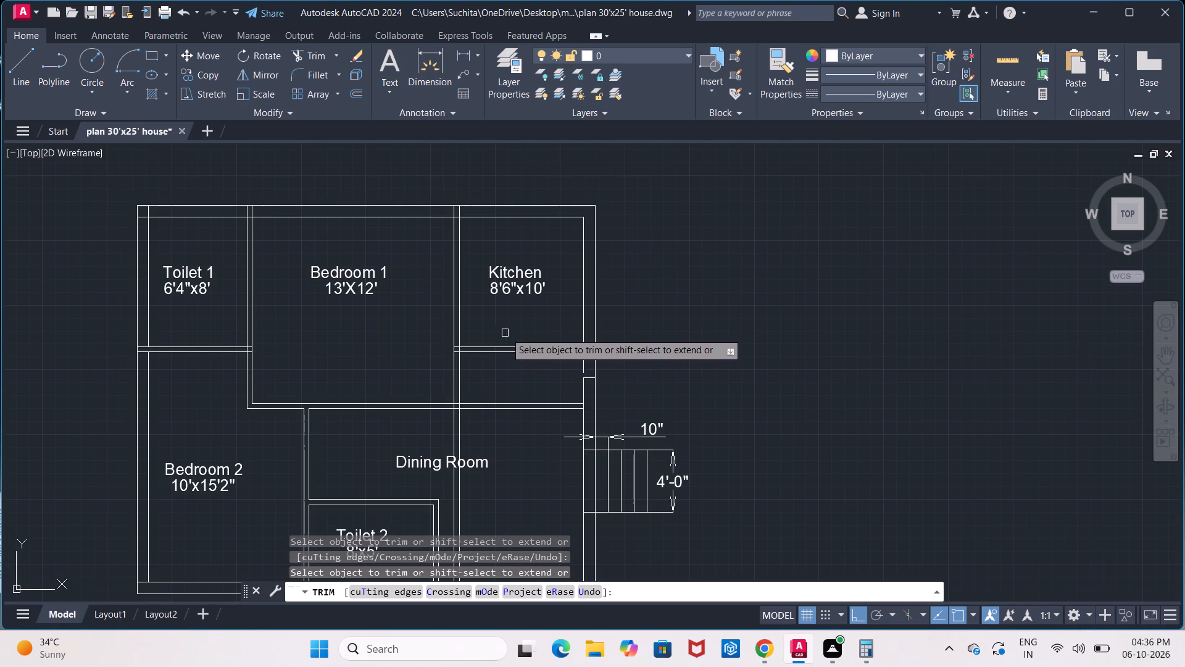
pyautogui.click(507, 345)
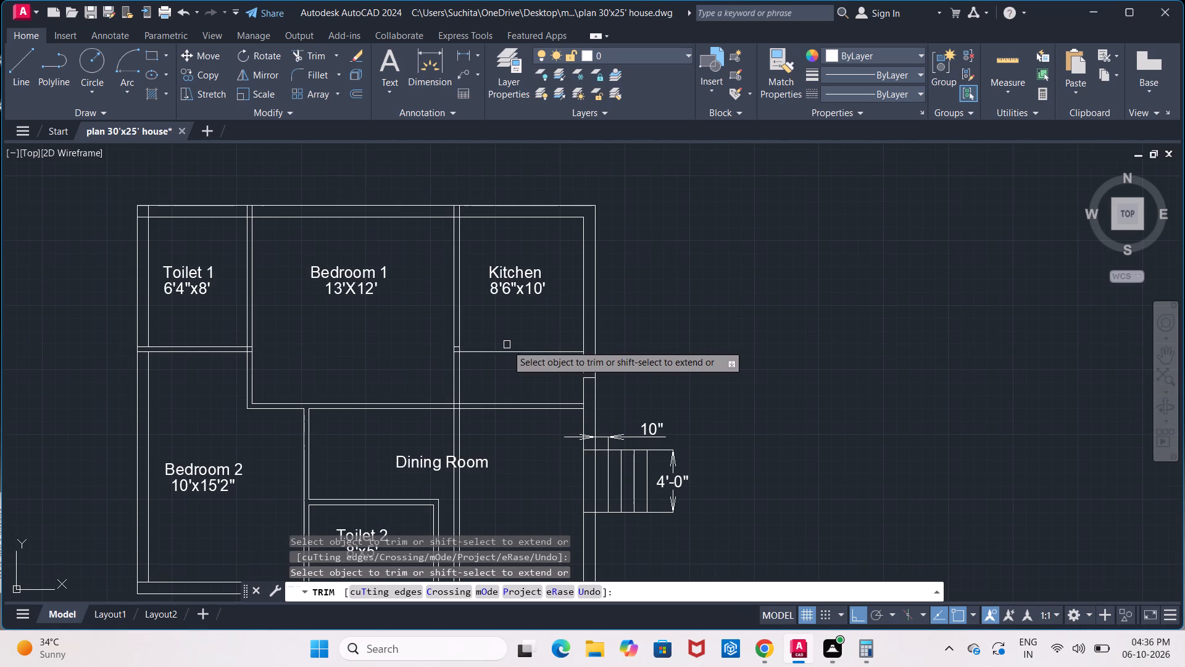
pyautogui.click(511, 354)
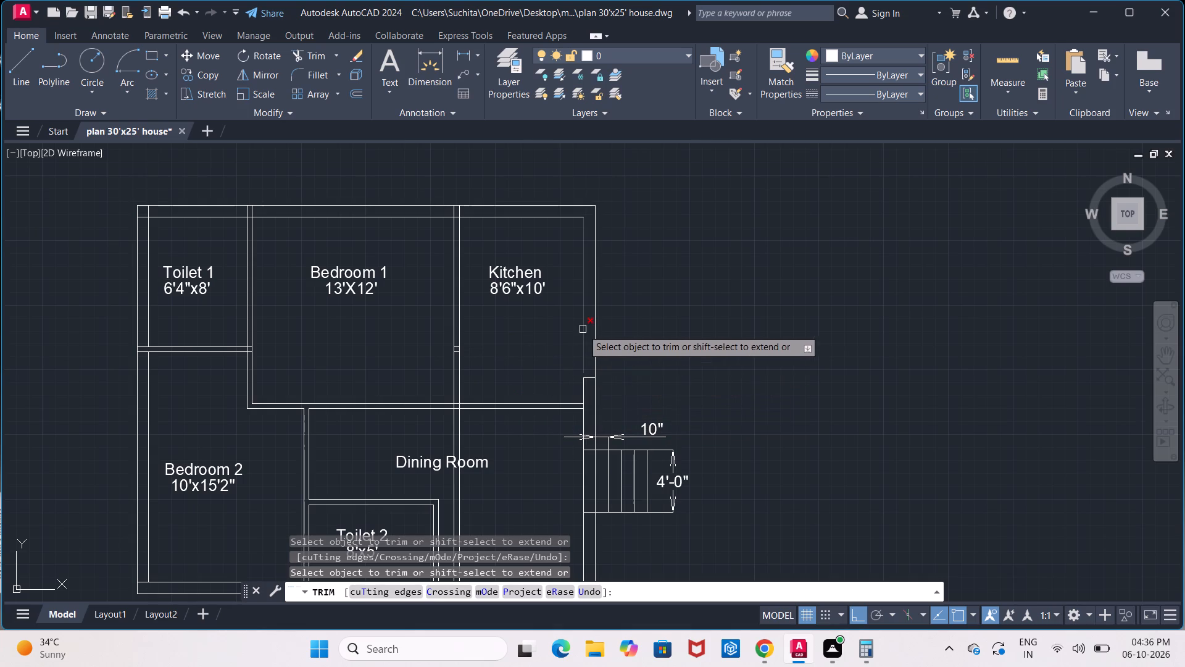
# Trim the new partition pair east of the Bedroom 1/Kitchen partition and clear the inner lines at Bedroom 1's southeast corner.
pyautogui.click(524, 404)
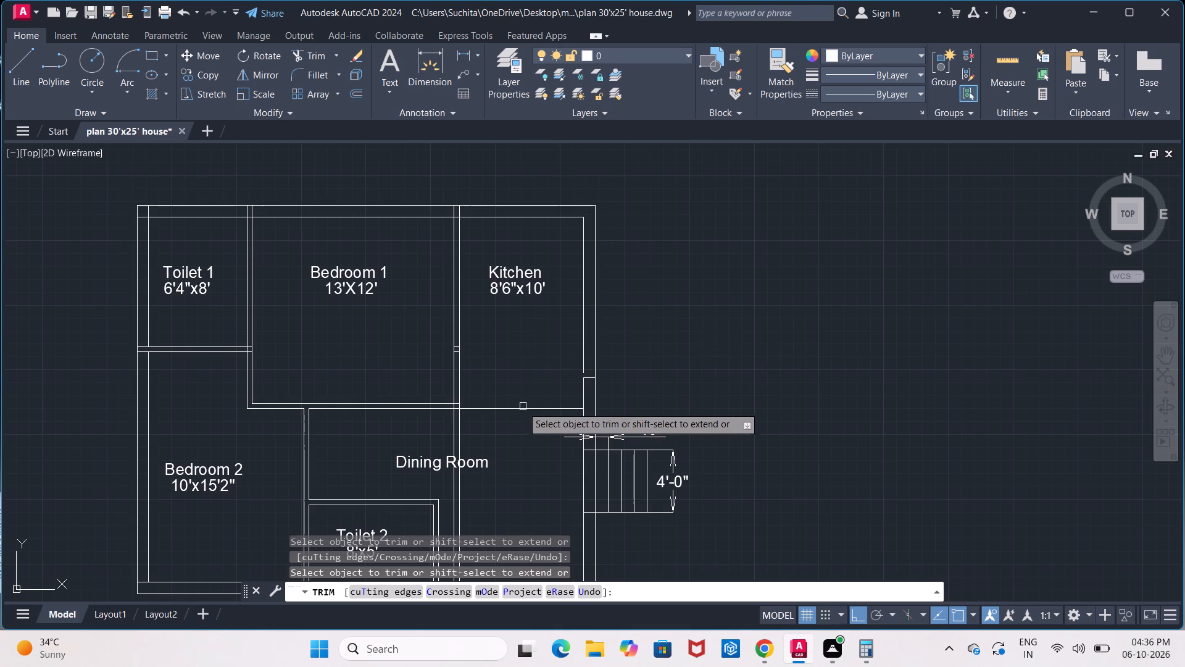
pyautogui.click(522, 408)
pyautogui.scroll(4, 476, 400)
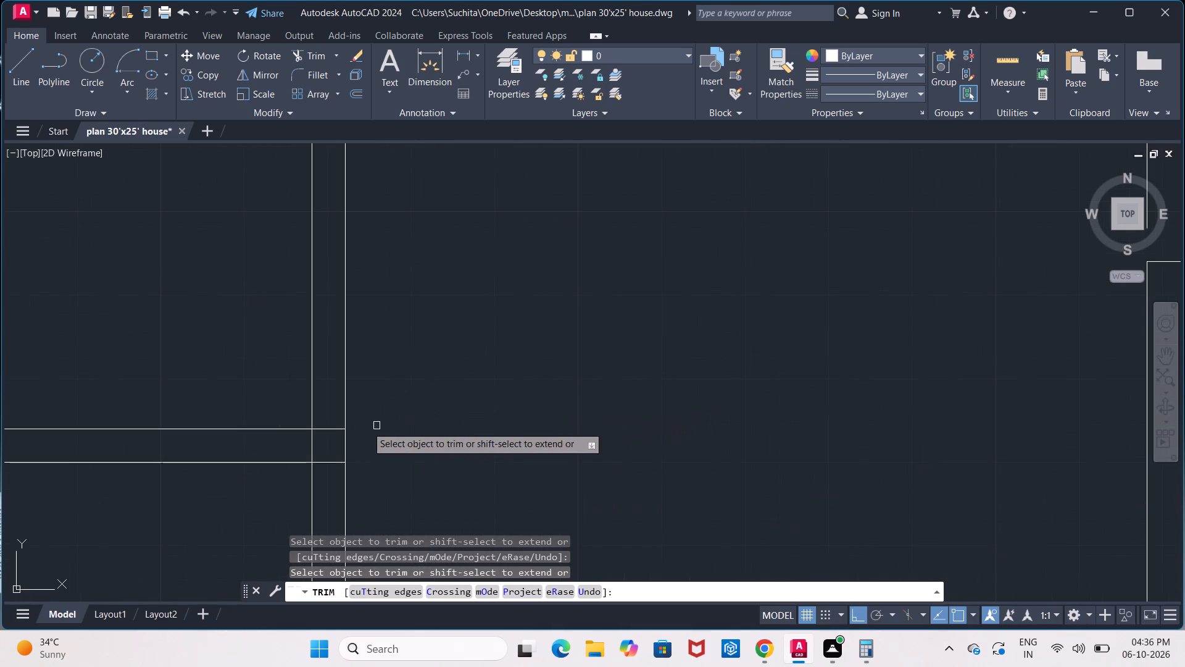
pyautogui.click(324, 430)
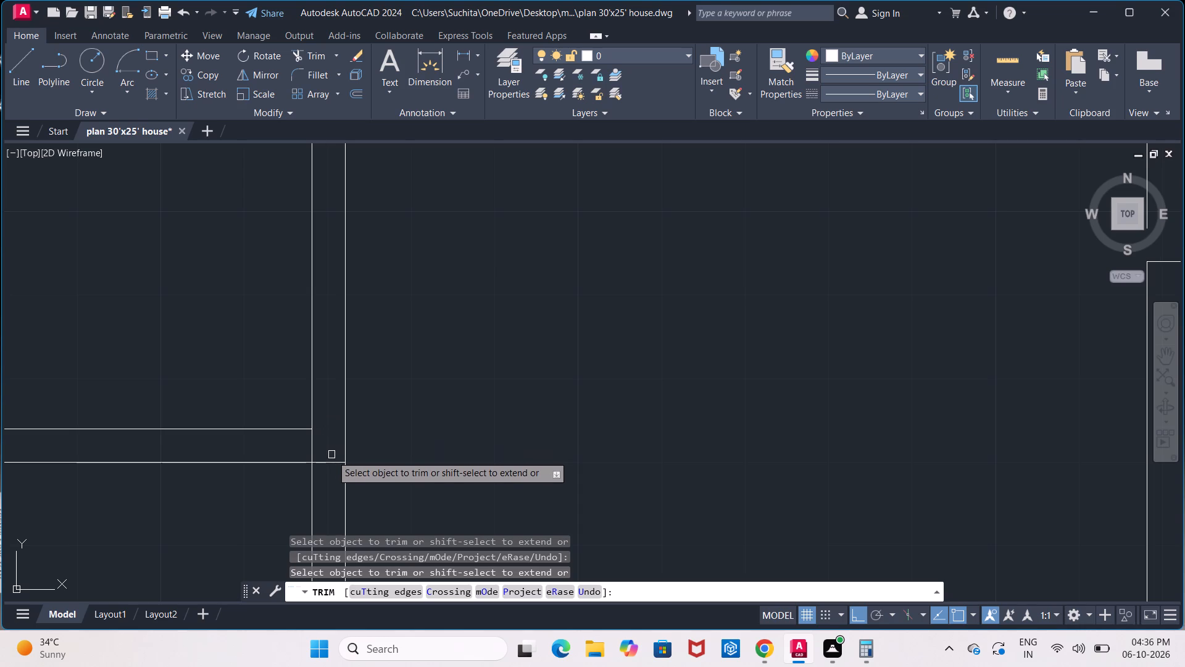
pyautogui.click(328, 463)
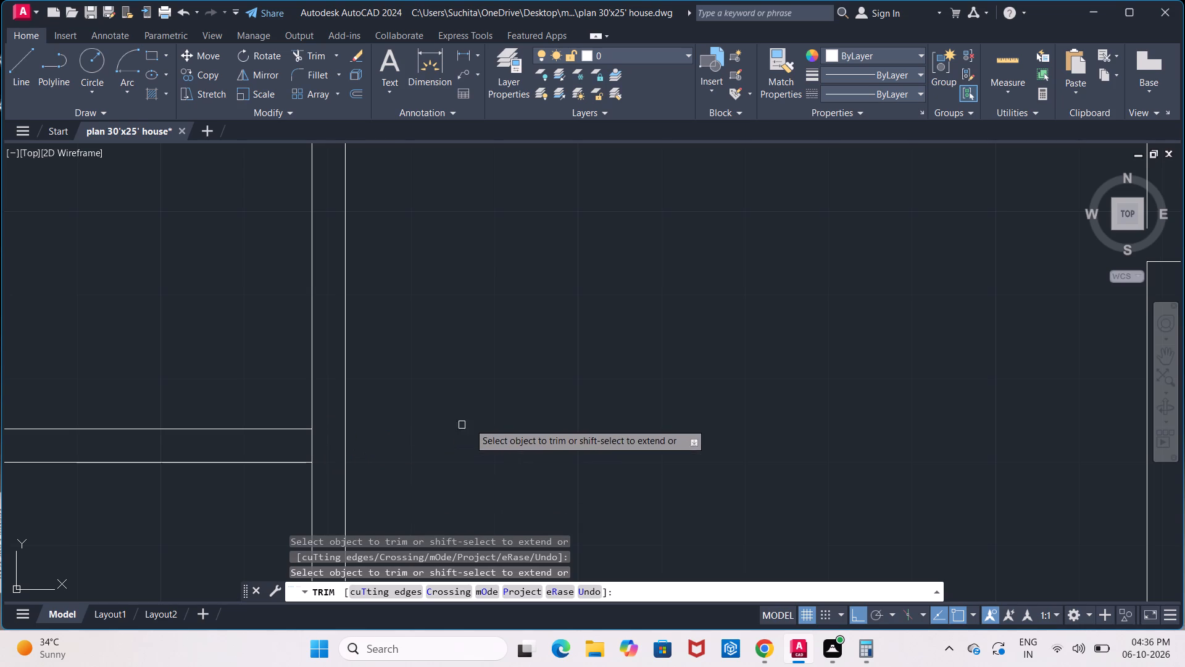
pyautogui.hotkey('ctrl', 'z')
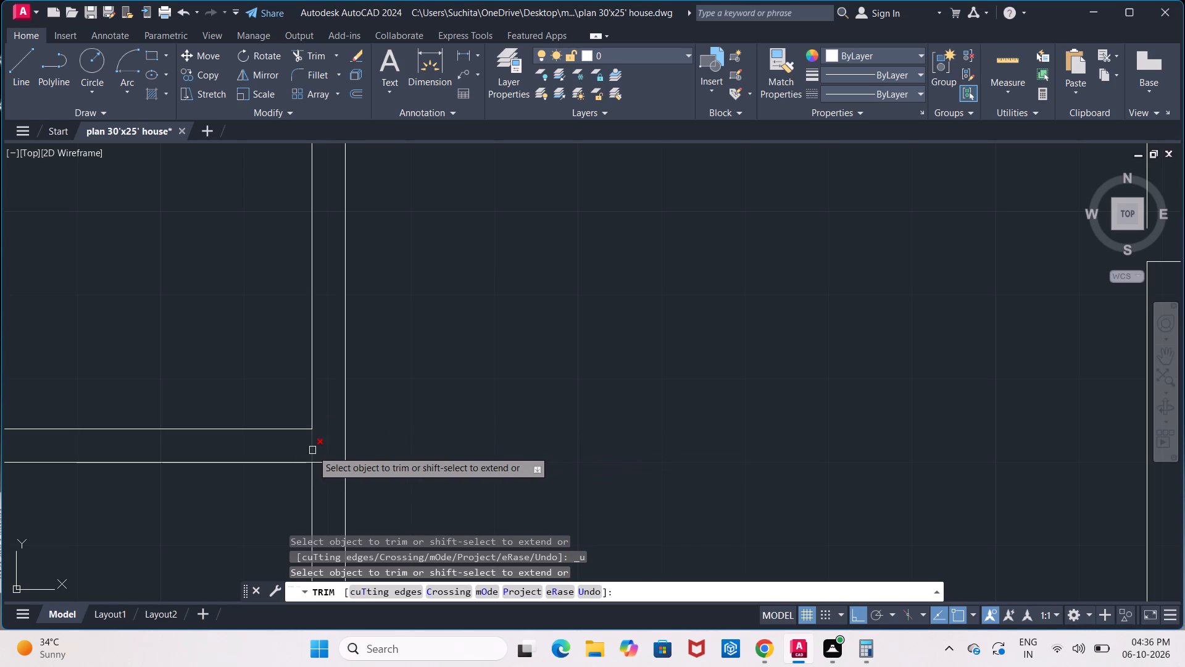
pyautogui.click(313, 450)
# Trim away the two vertical partition lines running through the Dining Room, including the short pieces crossing its label.
pyautogui.scroll(-4, 397, 462)
pyautogui.moveTo(398, 453); pyautogui.dragTo(393, 344, button='middle')
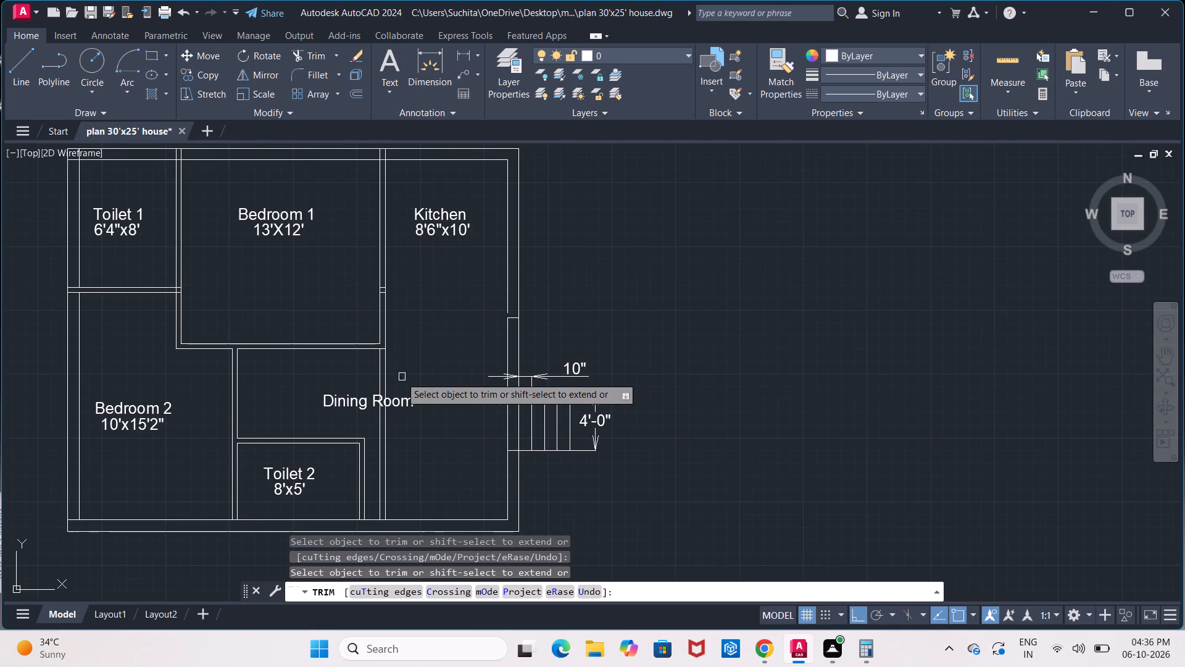
pyautogui.click(376, 374)
pyautogui.click(382, 373)
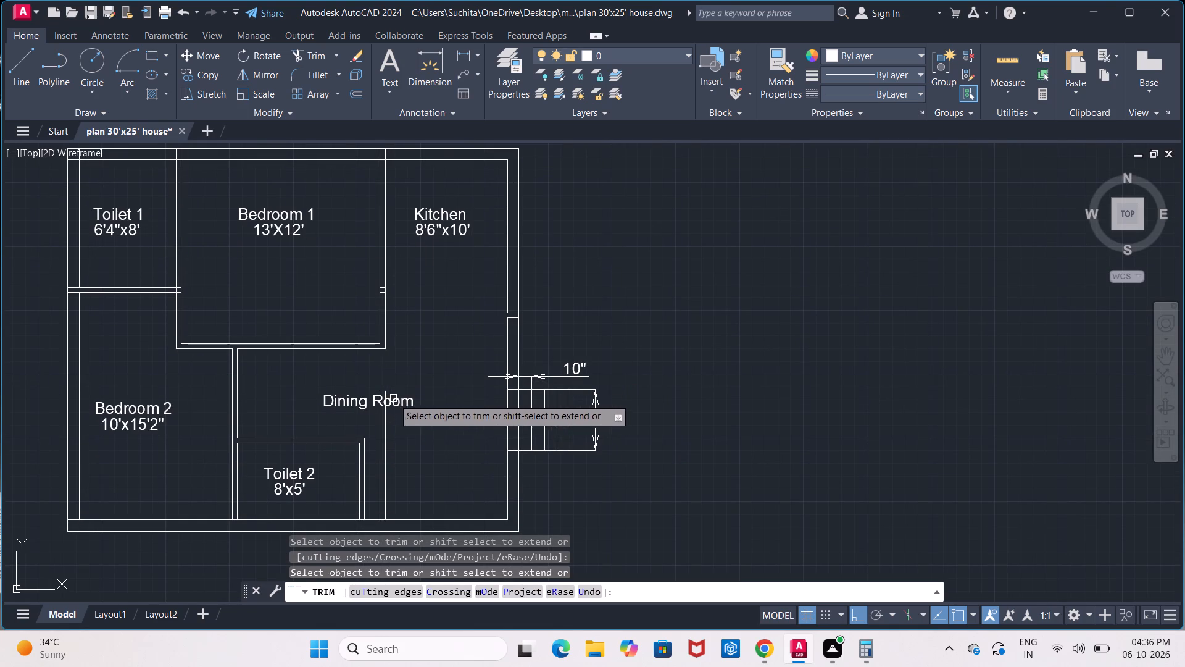
pyautogui.click(387, 432)
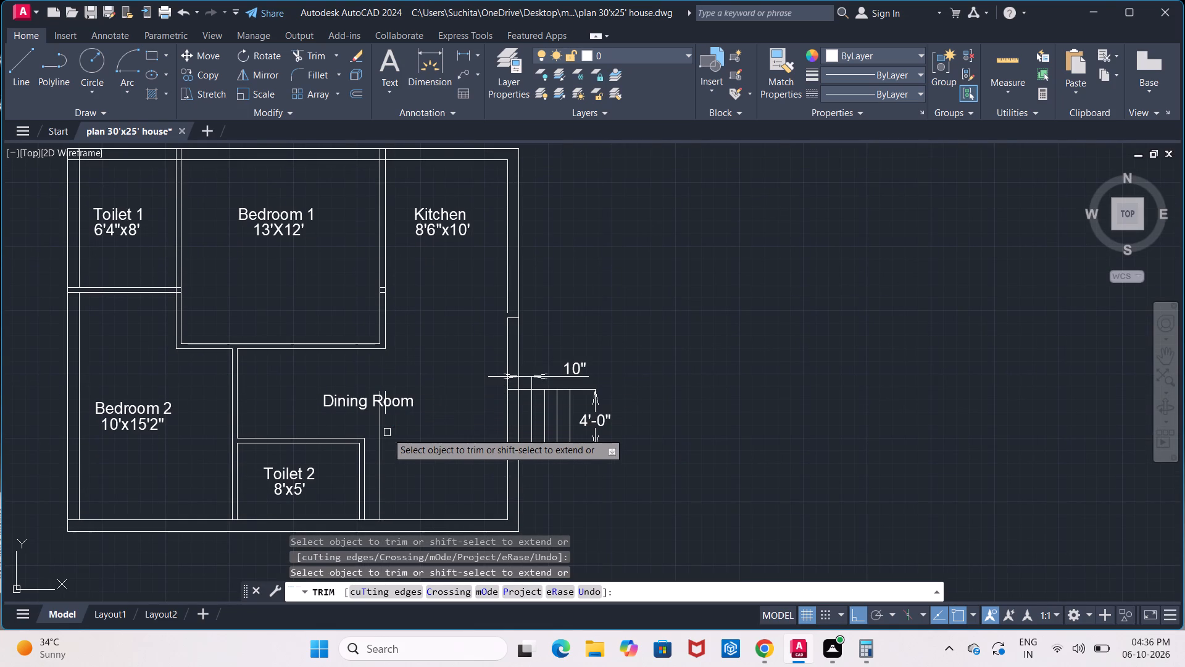
pyautogui.click(380, 437)
pyautogui.scroll(3, 383, 418)
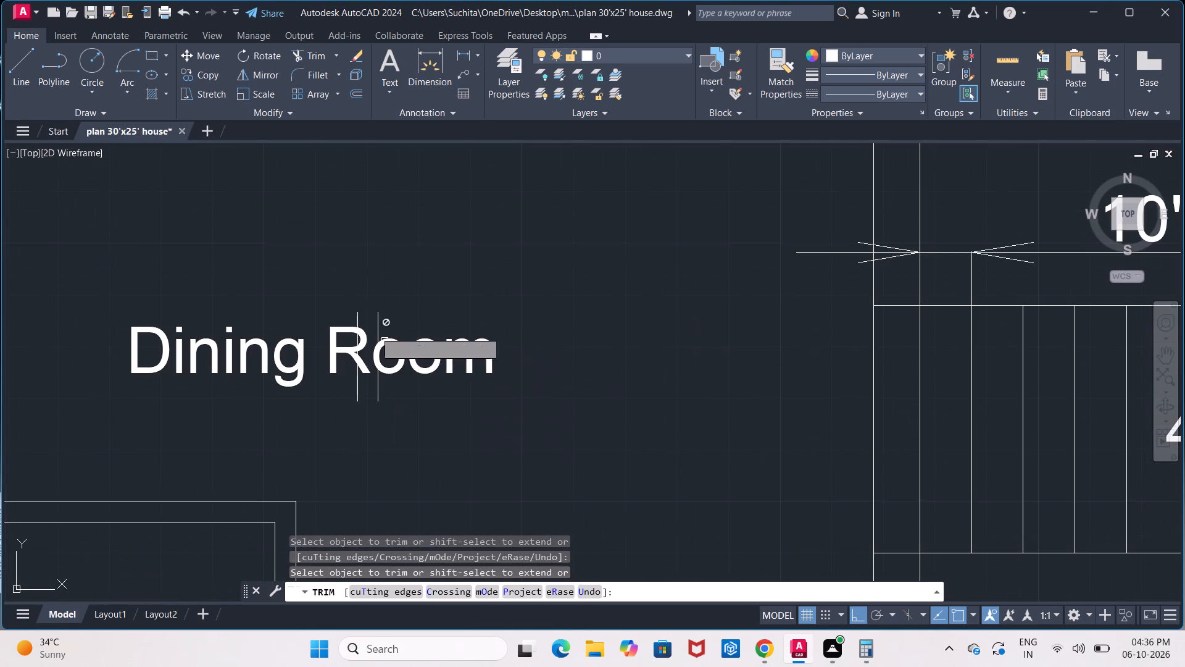
pyautogui.click(359, 317)
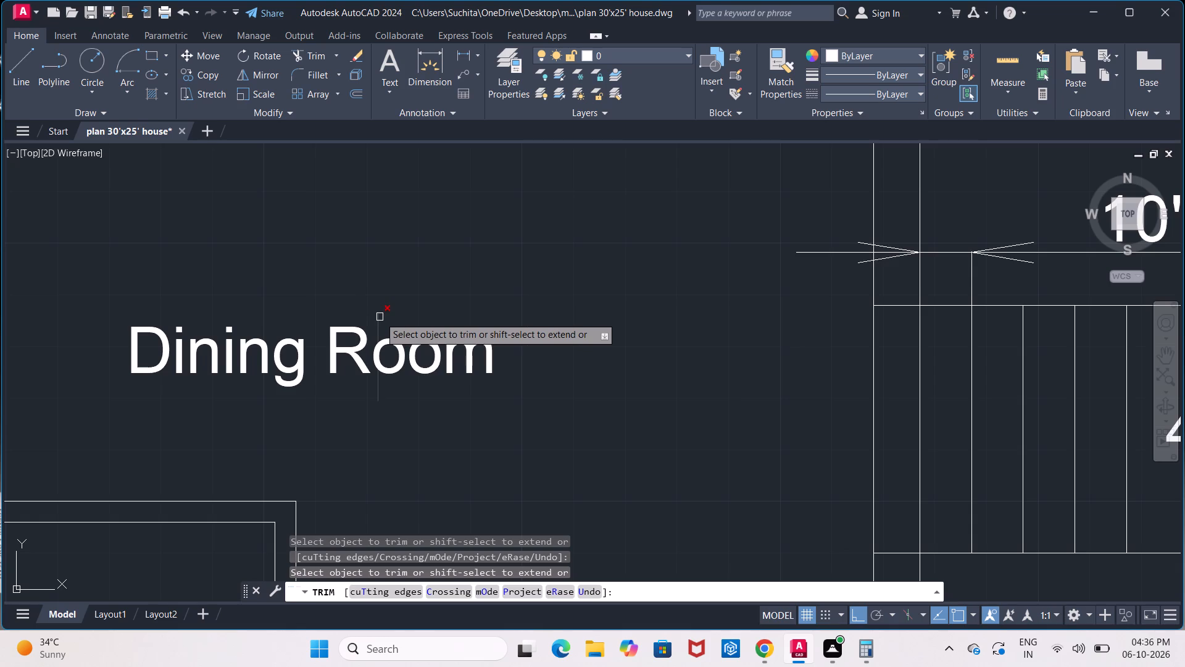
pyautogui.click(380, 317)
pyautogui.scroll(-3, 383, 317)
pyautogui.moveTo(404, 301); pyautogui.dragTo(358, 377, button='middle')
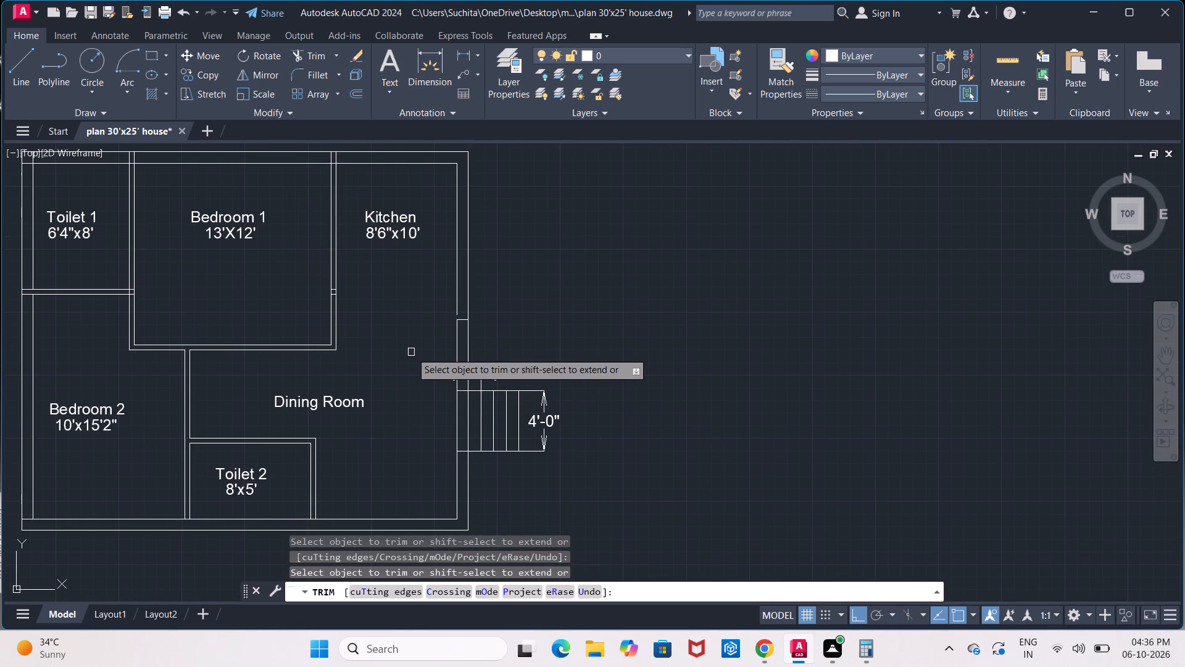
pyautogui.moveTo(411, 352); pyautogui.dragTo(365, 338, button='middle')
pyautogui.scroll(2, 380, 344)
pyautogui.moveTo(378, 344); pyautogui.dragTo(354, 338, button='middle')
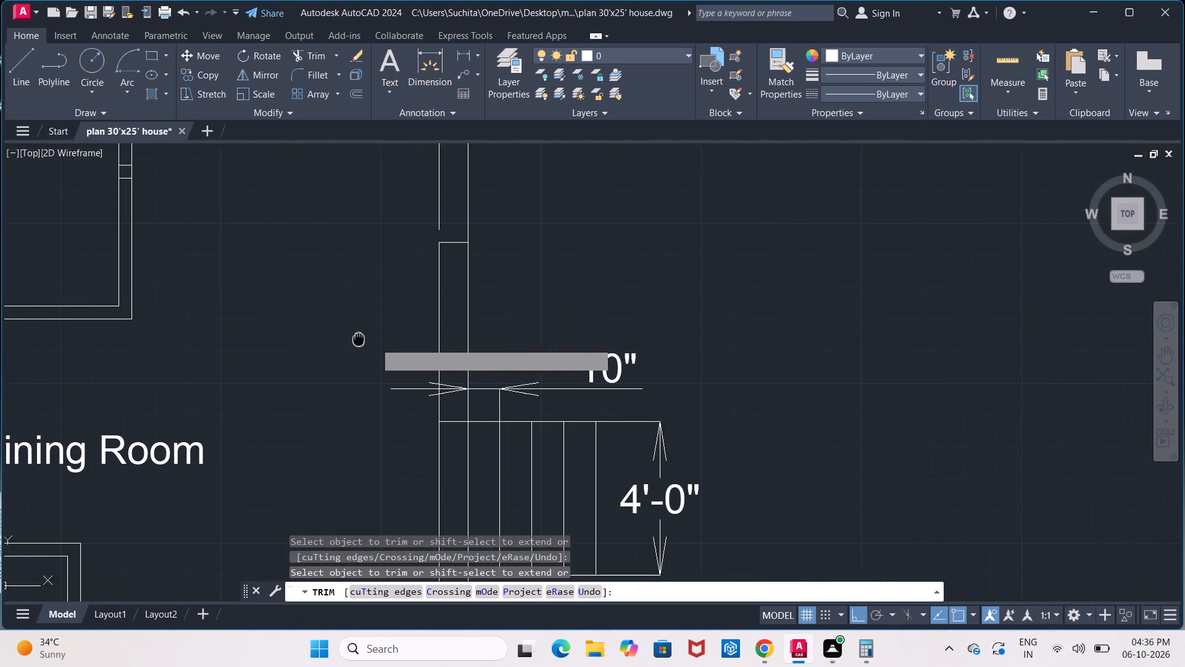
# Erase the east wall's lower inner line and stretch its upper inner line down to the south wall's inner corner.
pyautogui.moveTo(354, 338); pyautogui.dragTo(336, 337, button='middle')
pyautogui.press('Escape')
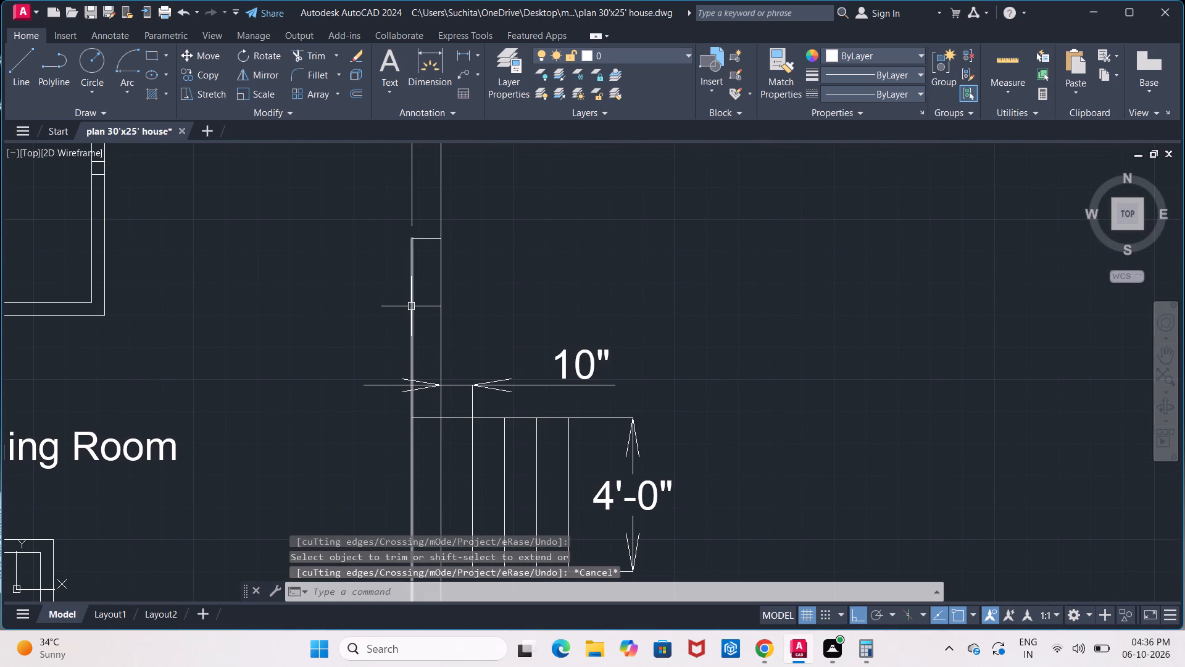
pyautogui.click(411, 306)
pyautogui.press('Delete')
pyautogui.scroll(-2, 411, 306)
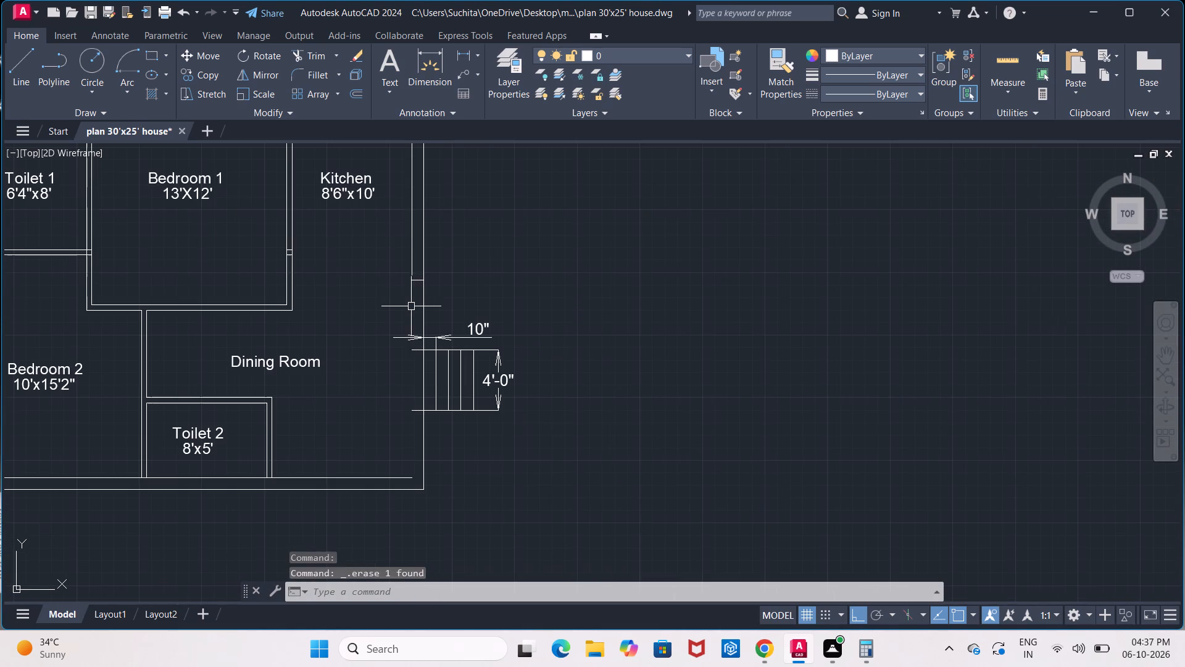
pyautogui.click(410, 260)
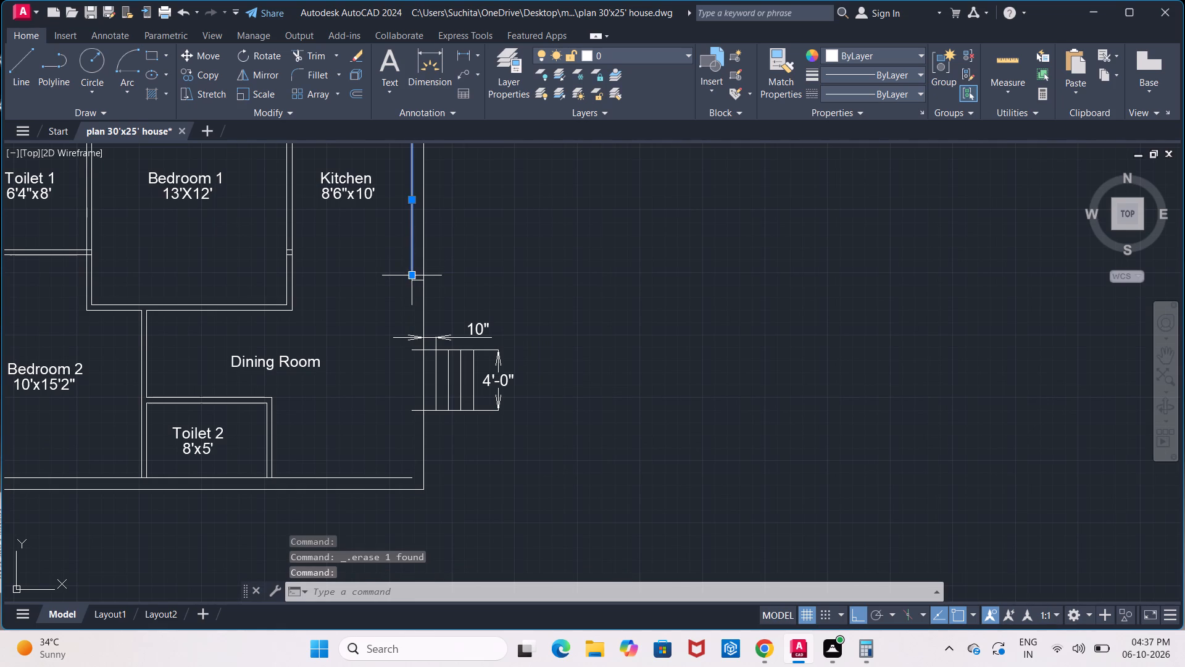
pyautogui.click(411, 275)
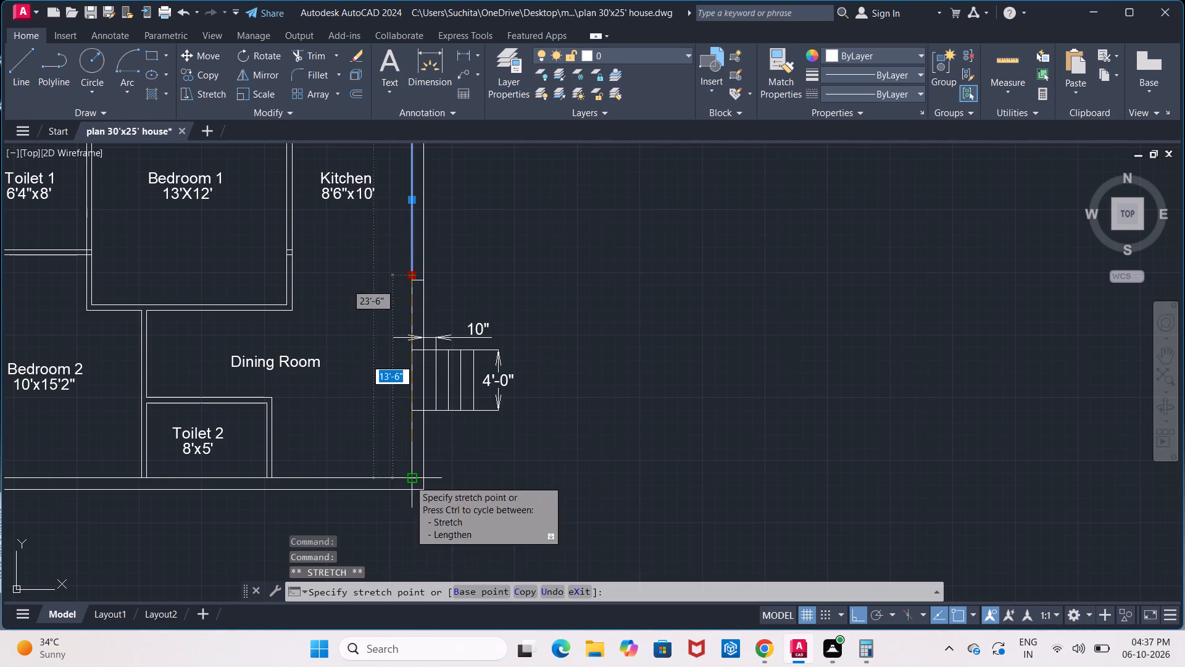
pyautogui.click(409, 480)
pyautogui.press('Escape')
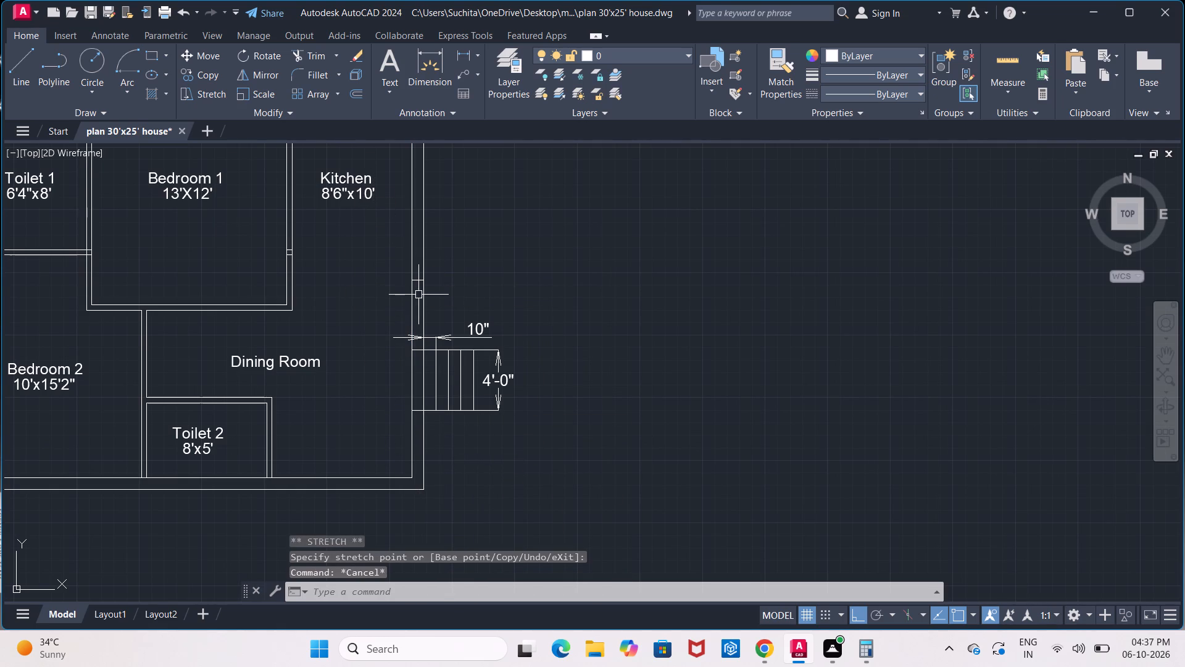
# Erase the leftover short cross line in the east wall and the two inside the Bedroom 1/Kitchen partition.
pyautogui.scroll(1, 420, 292)
pyautogui.click(414, 272)
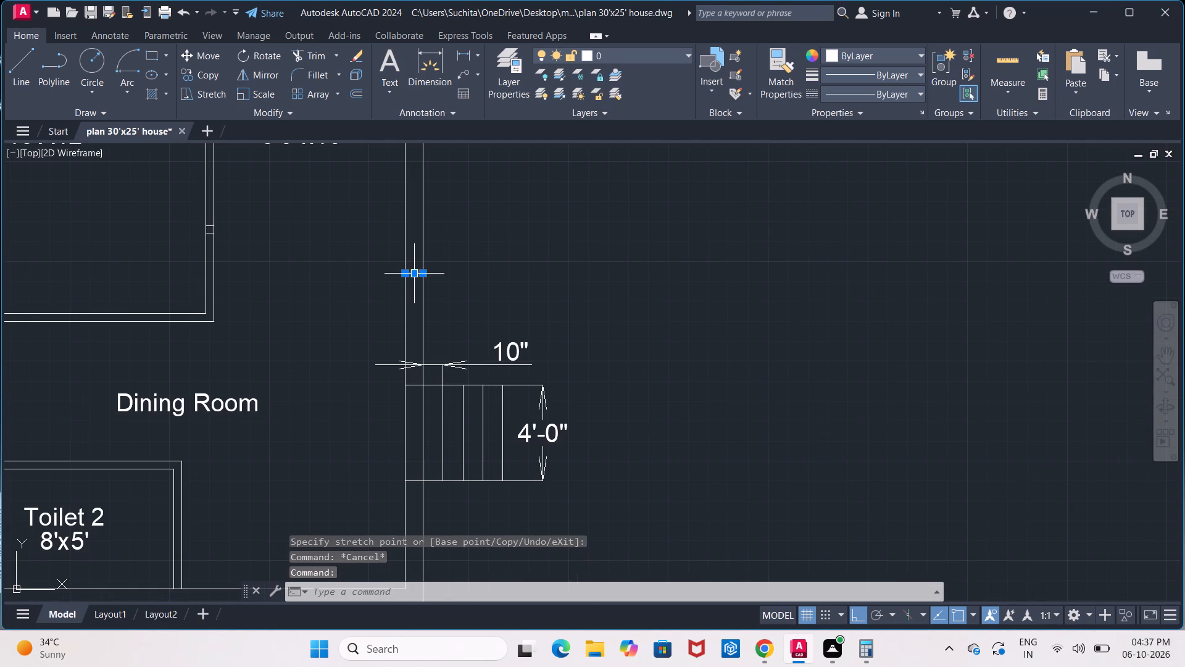
pyautogui.press('Delete')
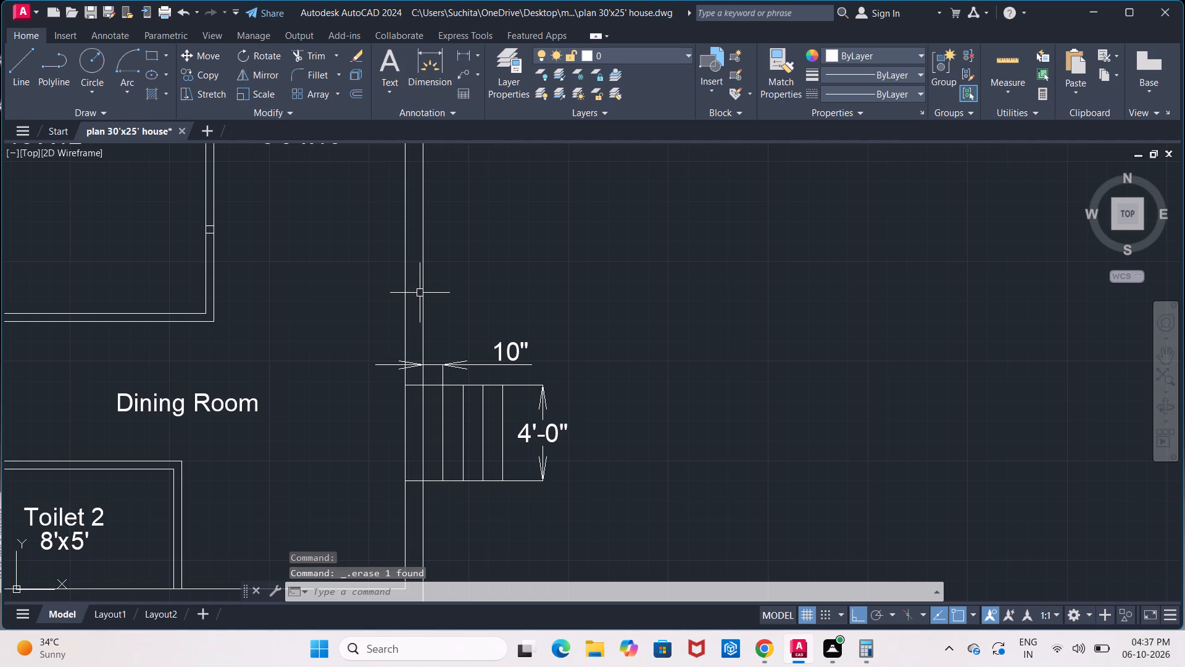
pyautogui.scroll(3, 202, 209)
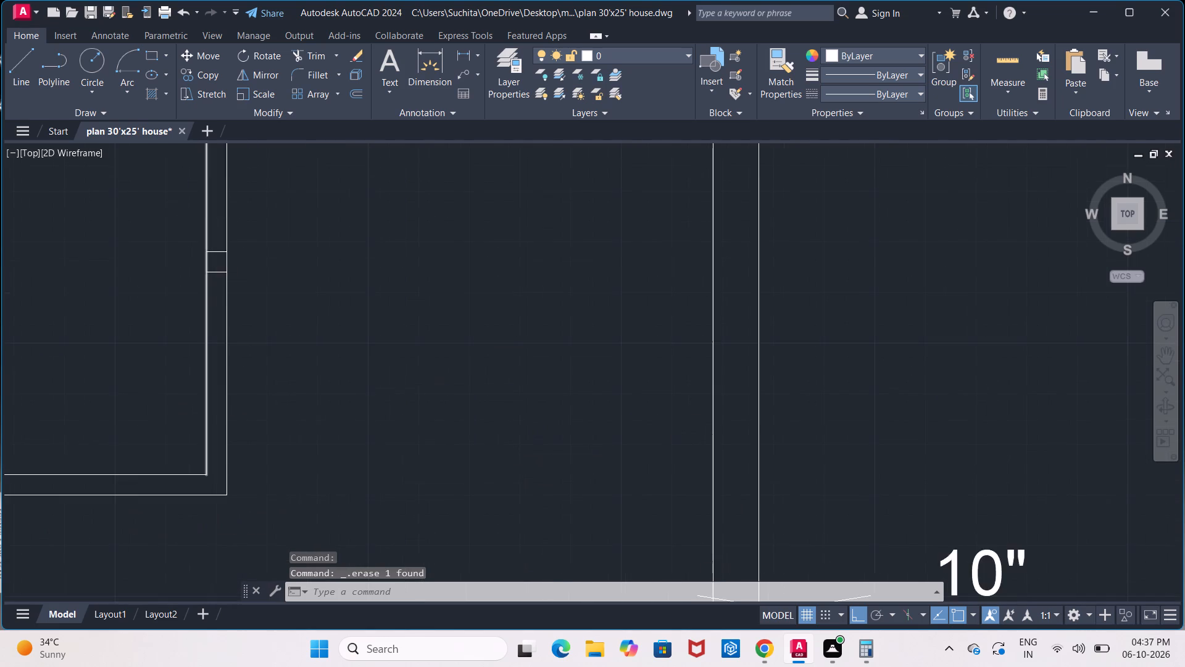
pyautogui.click(220, 276)
pyautogui.click(219, 304)
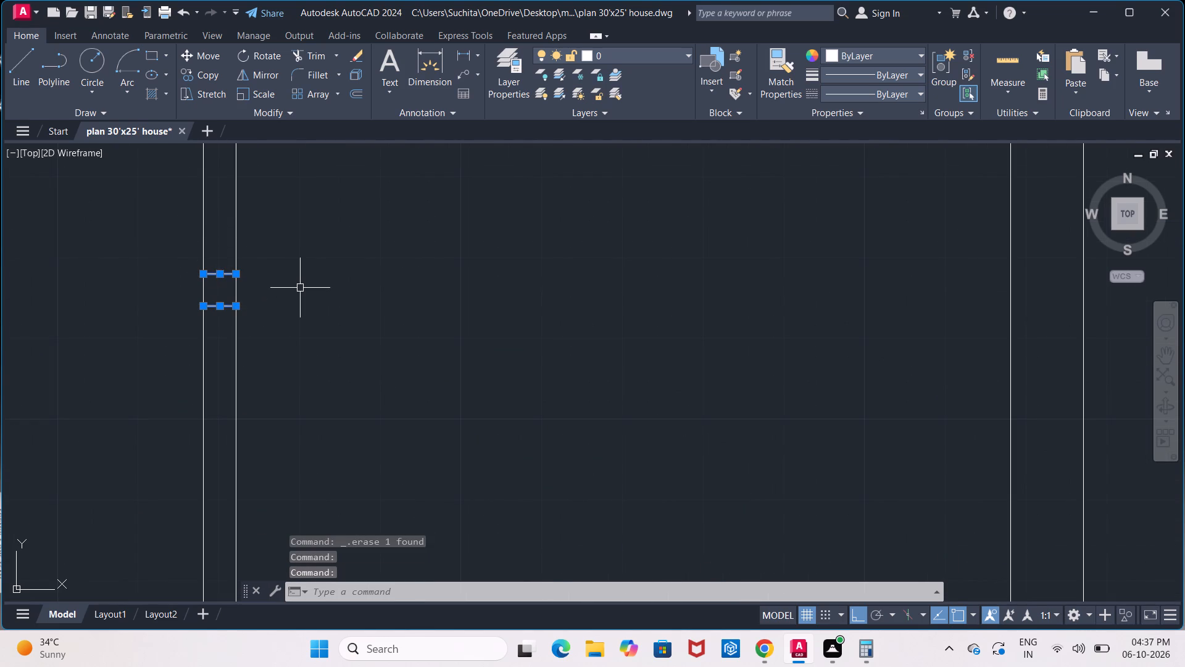
pyautogui.press('Delete')
pyautogui.scroll(-4, 326, 273)
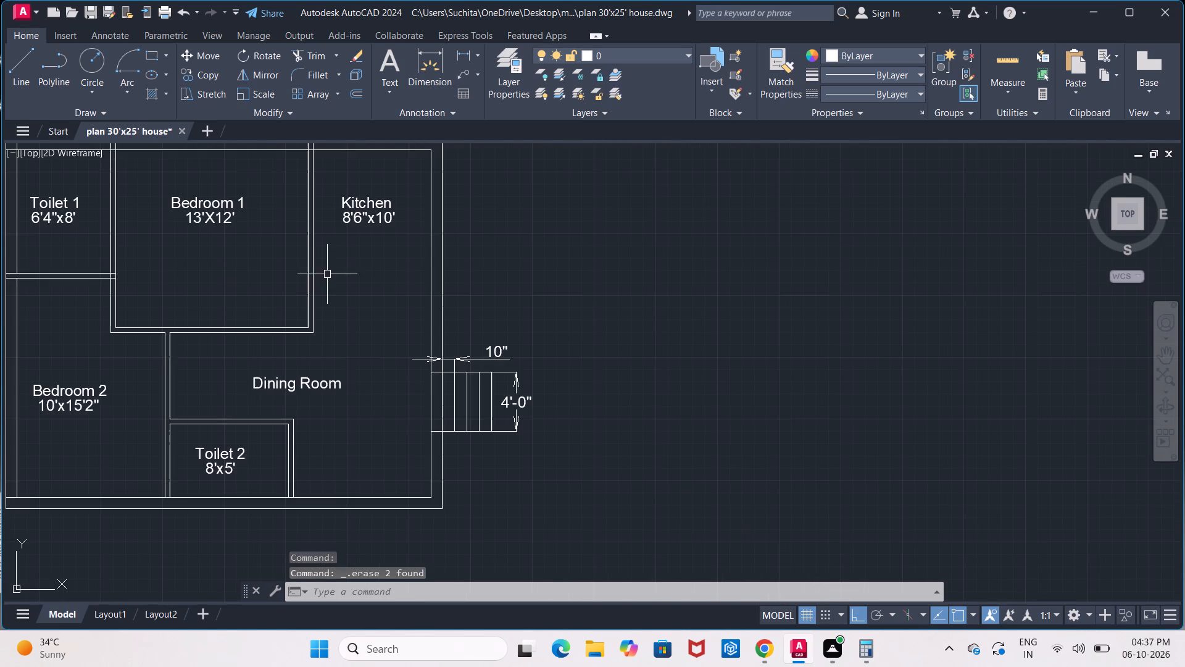
# Trim the wall lines where the Toilet 1/Bedroom 1 and Bedroom 1/Kitchen partitions meet the north wall to open both T-junctions.
pyautogui.scroll(-1, 341, 275)
pyautogui.moveTo(347, 296); pyautogui.dragTo(354, 350, button='middle')
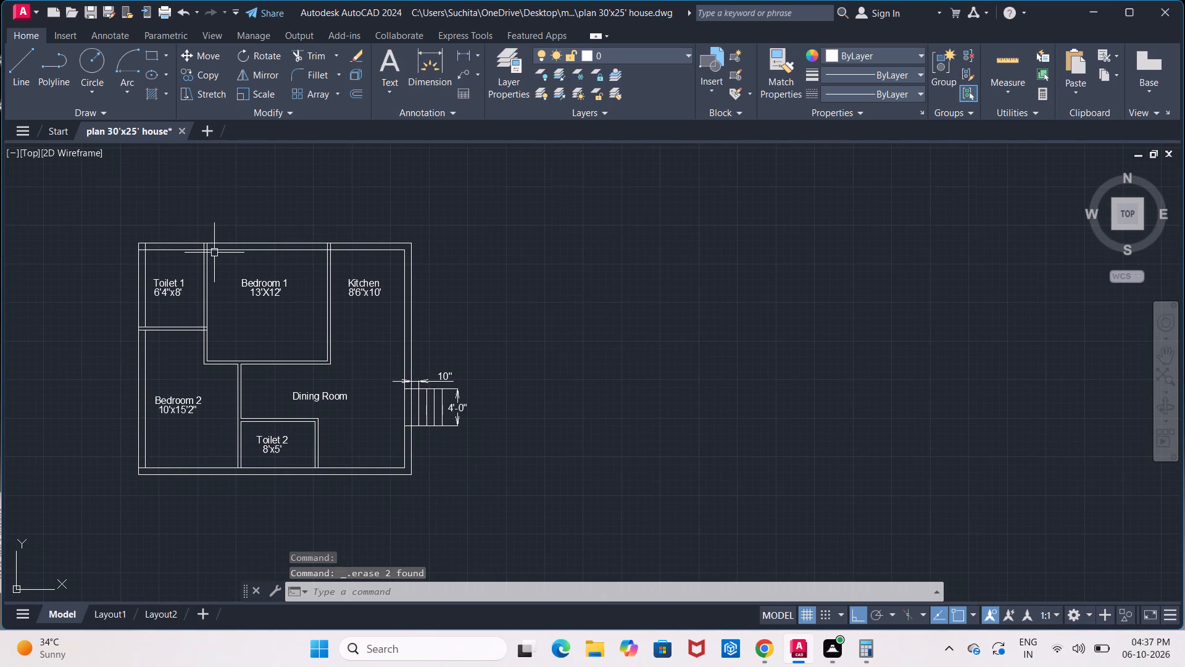
pyautogui.scroll(2, 256, 224)
pyautogui.write('tr')
pyautogui.press('Return')
pyautogui.press('Return')
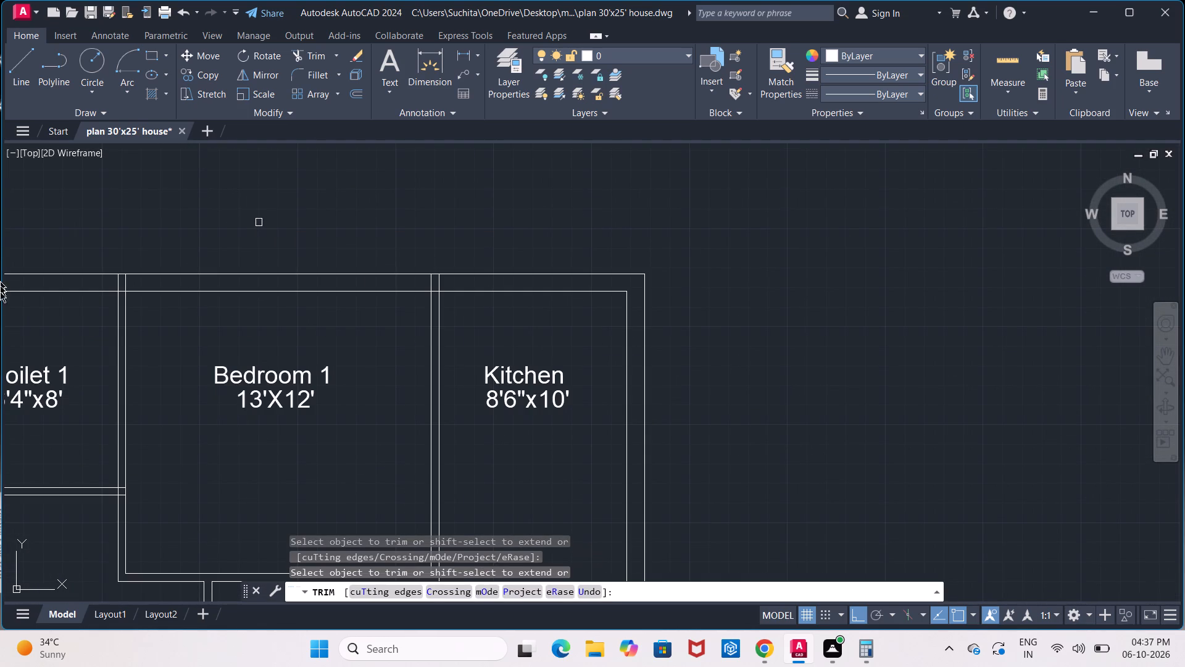
pyautogui.click(118, 282)
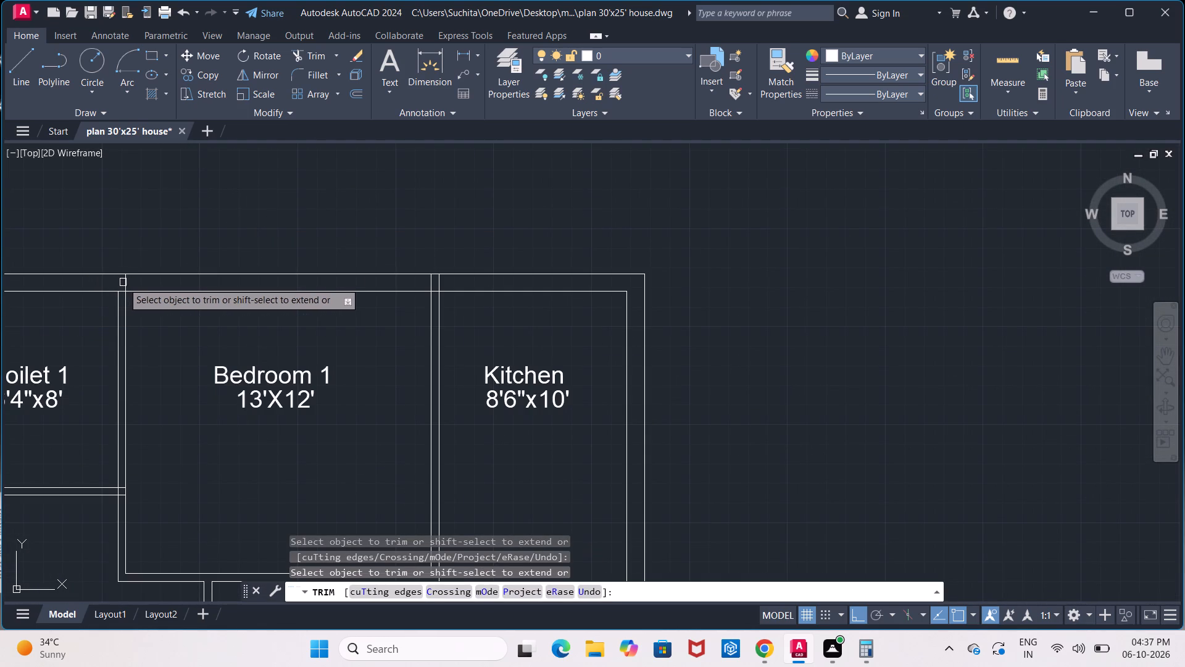
pyautogui.click(124, 282)
pyautogui.scroll(1, 122, 290)
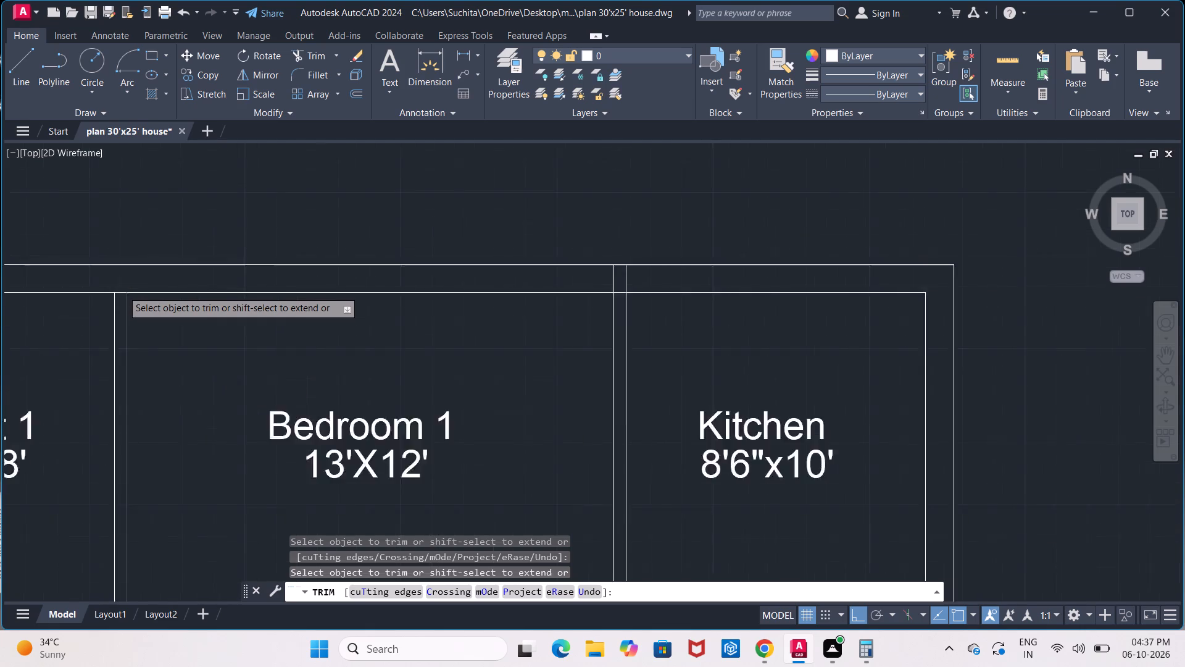
pyautogui.scroll(1, 122, 290)
pyautogui.click(118, 292)
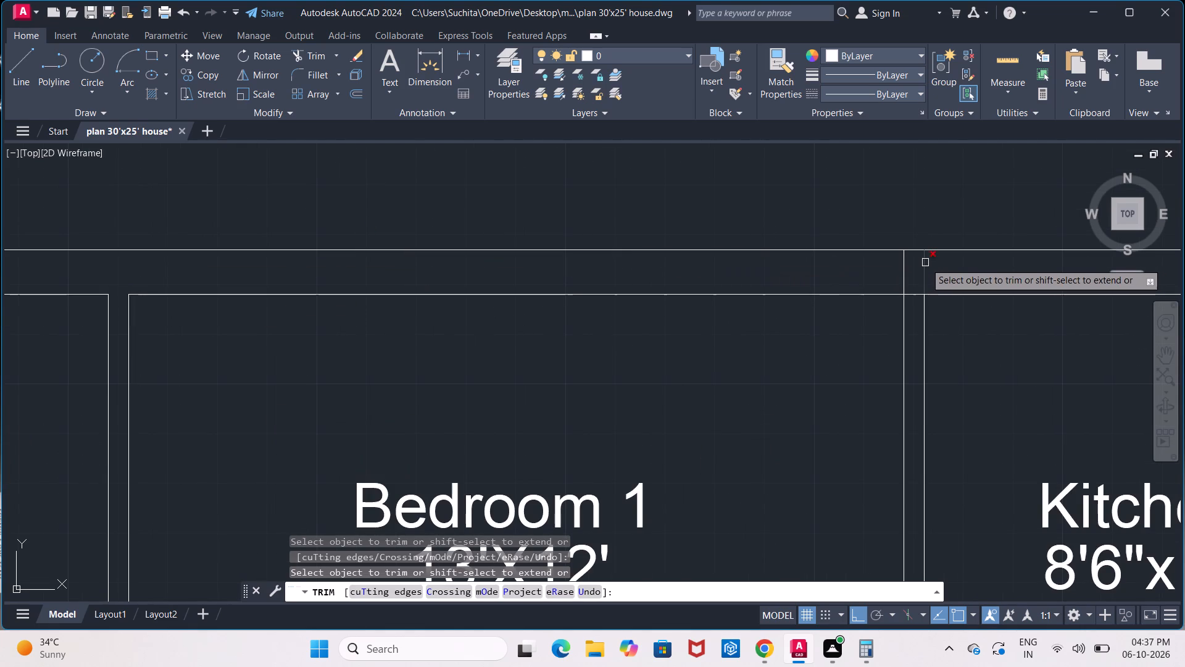
pyautogui.click(924, 266)
pyautogui.click(904, 284)
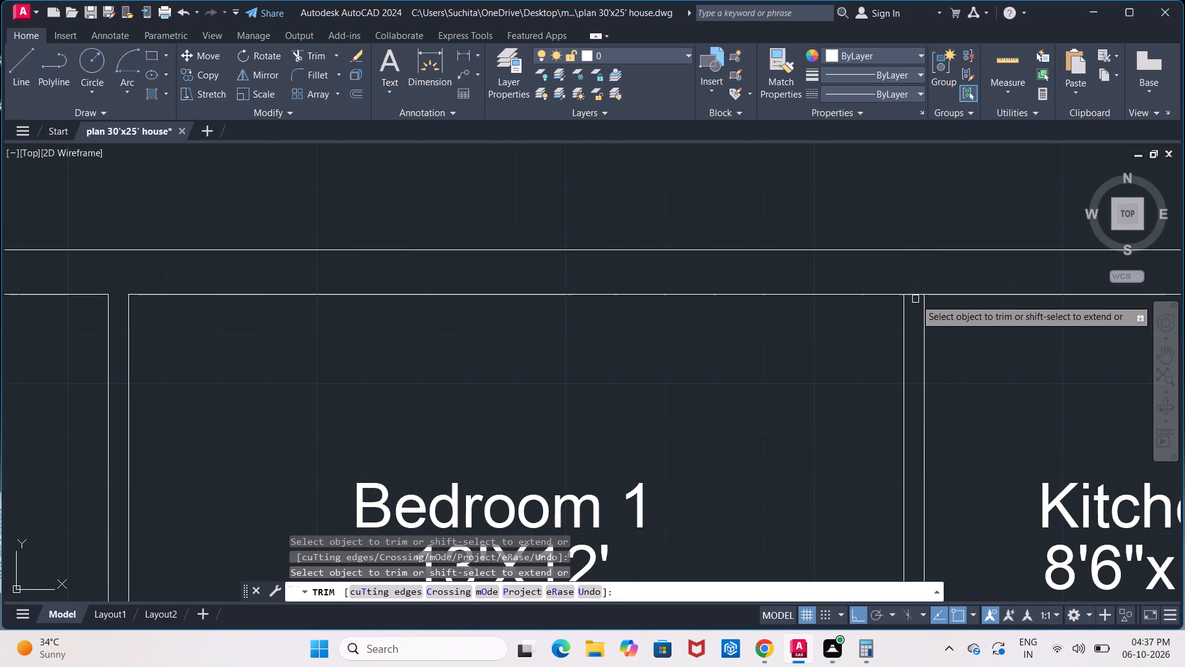
pyautogui.click(915, 299)
pyautogui.click(912, 292)
# Trim the inner wall lines that overrun into the wall thickness at the house's northwest corner.
pyautogui.scroll(-3, 917, 292)
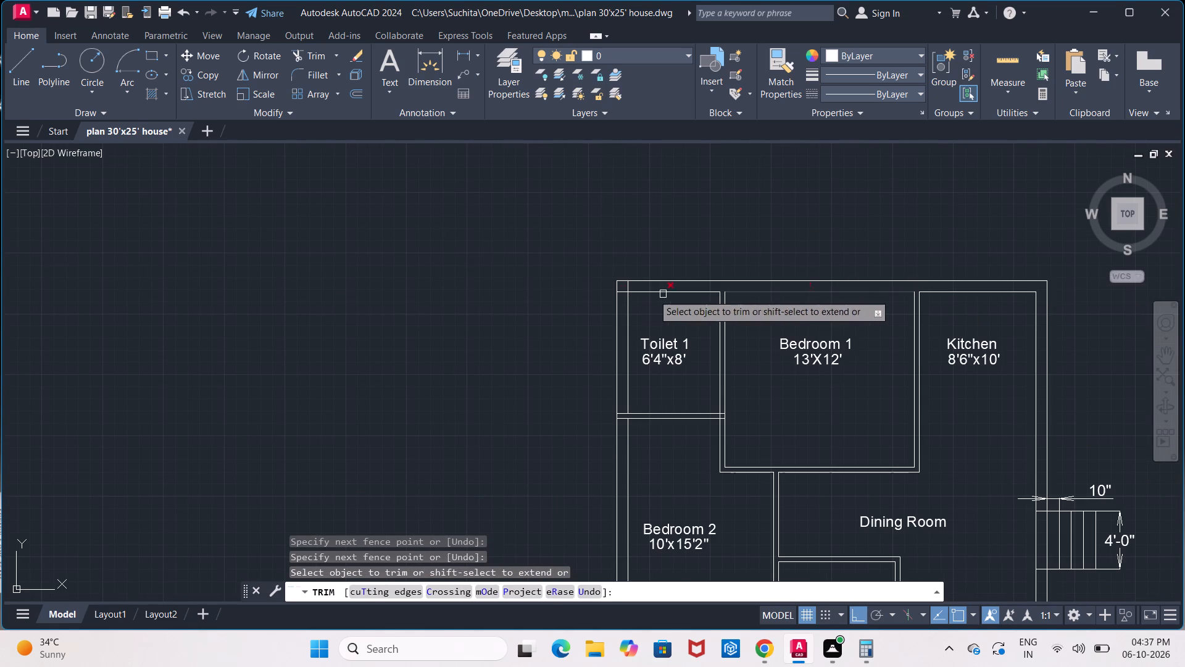
pyautogui.scroll(2, 625, 287)
pyautogui.click(626, 287)
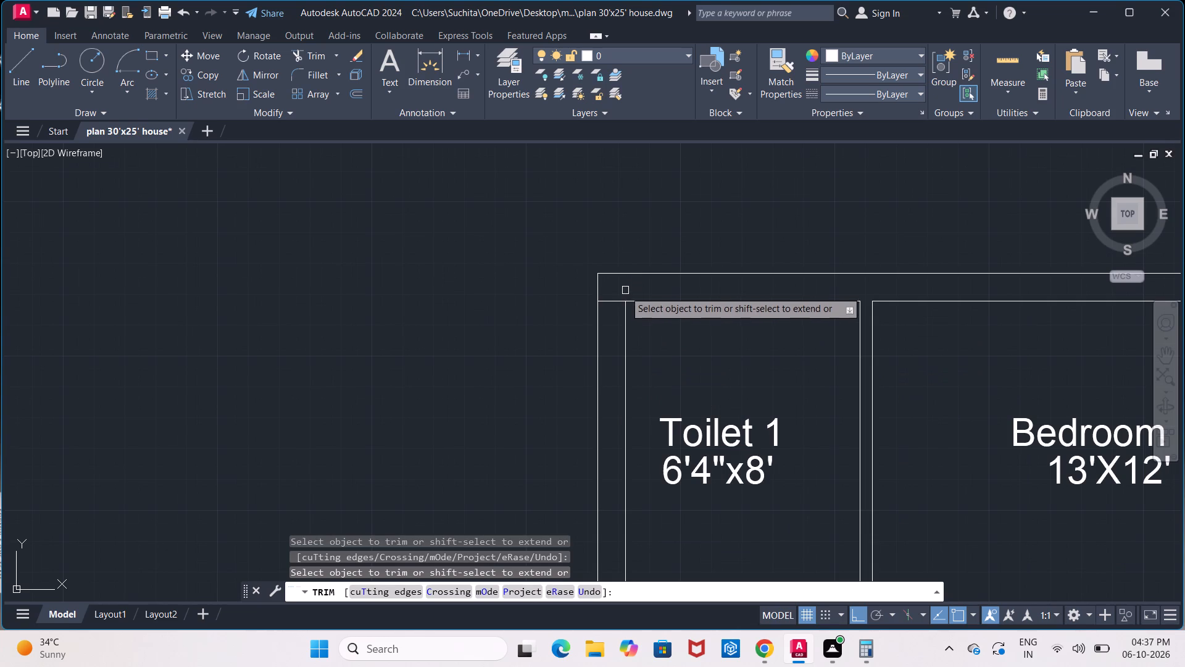
pyautogui.click(619, 298)
# Trim the ends of Toilet 1's south partition lines that run into the west wall's thickness.
pyautogui.scroll(-2, 617, 299)
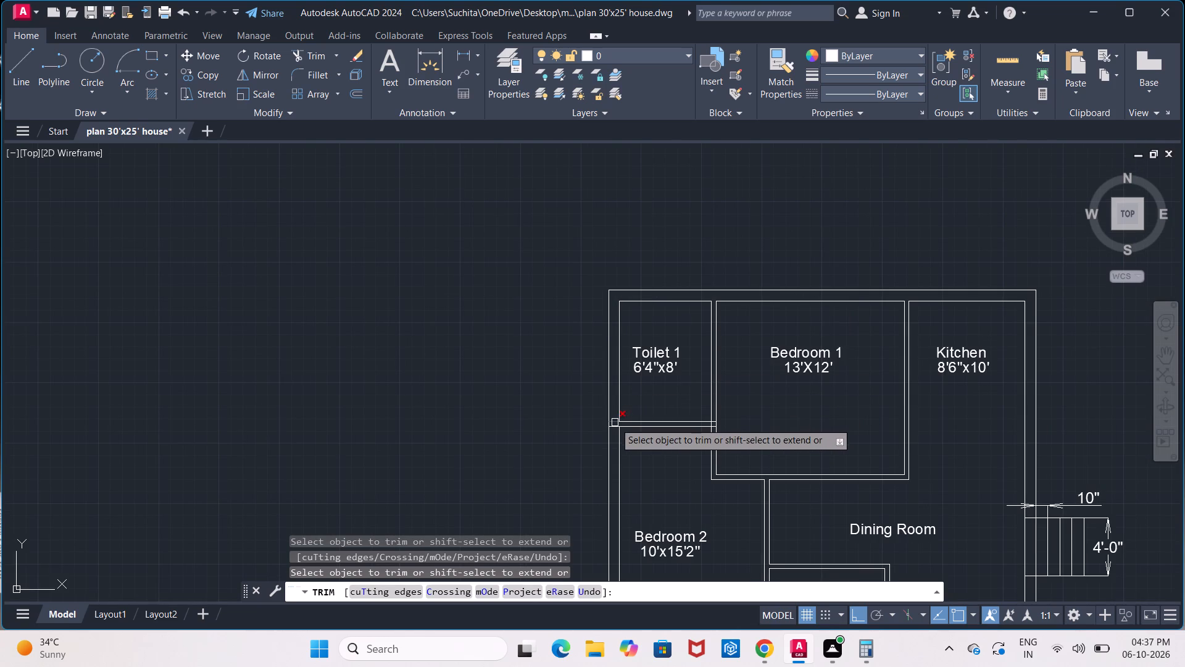
pyautogui.moveTo(680, 397); pyautogui.dragTo(635, 335, button='middle')
pyautogui.scroll(3, 581, 371)
pyautogui.click(515, 322)
pyautogui.click(515, 348)
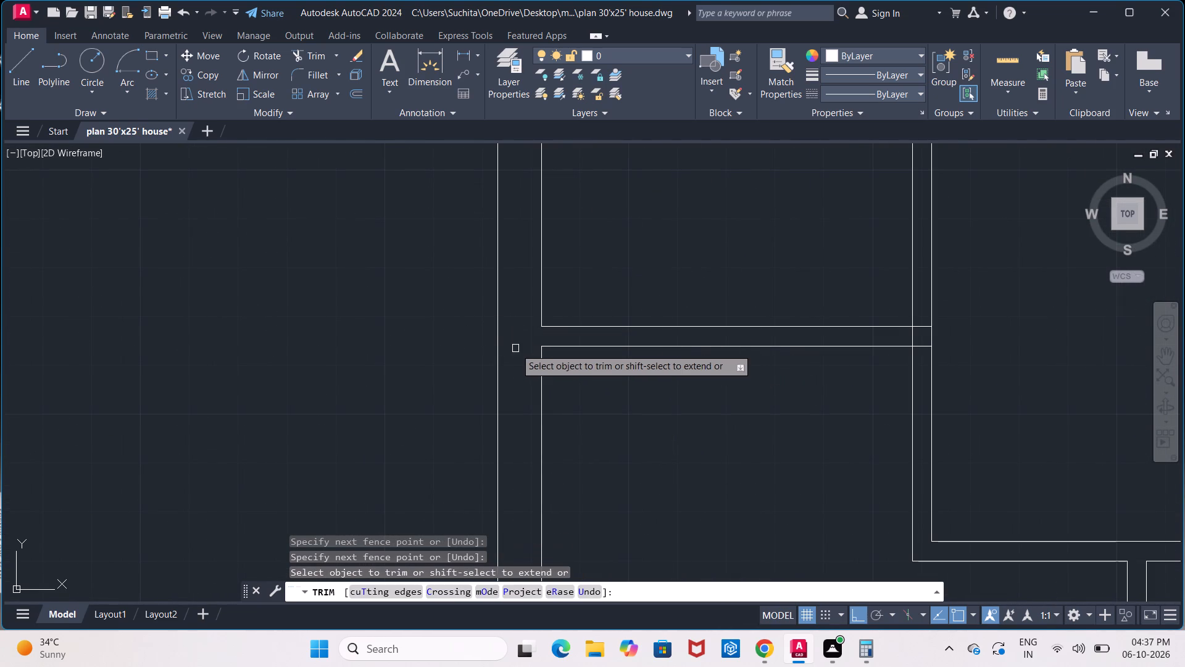
# Trim the south wall's inner line where it overruns into the west wall at the southwest corner.
pyautogui.scroll(-3, 522, 356)
pyautogui.scroll(-1, 572, 395)
pyautogui.moveTo(572, 395); pyautogui.dragTo(546, 366, button='middle')
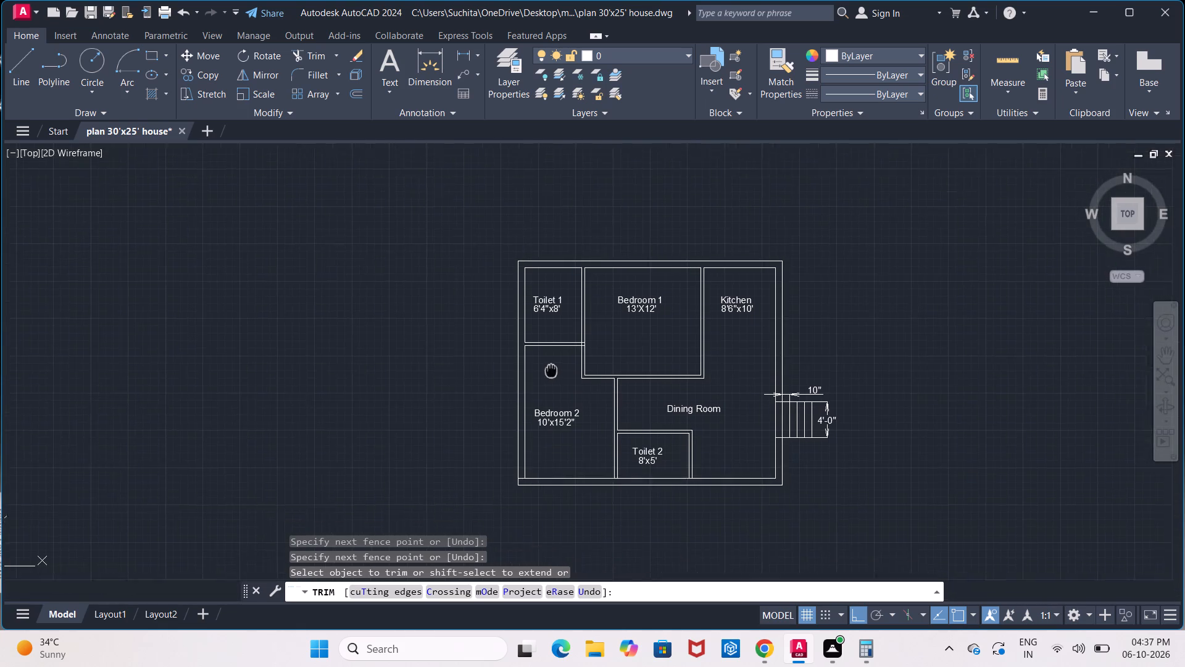
pyautogui.moveTo(546, 366); pyautogui.dragTo(518, 333, button='middle')
pyautogui.scroll(3, 487, 440)
pyautogui.click(473, 447)
# Trim the crossing lines where Toilet 1's south partition meets Bedroom 1's west partition to open the T-junction.
pyautogui.scroll(-3, 510, 383)
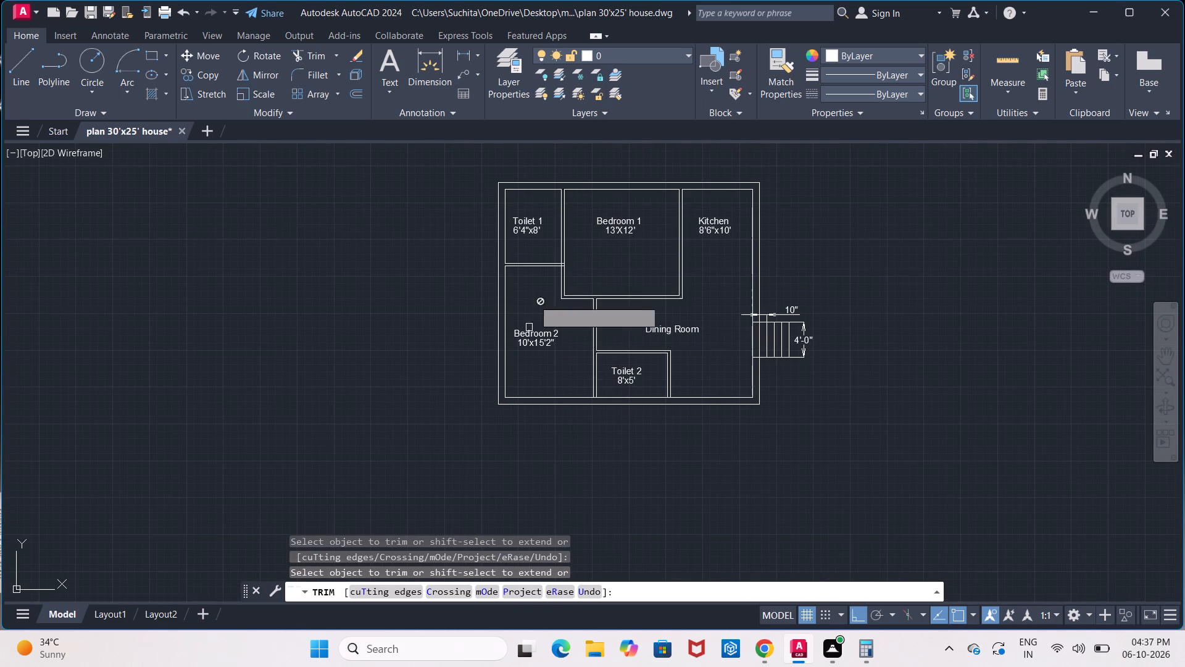
pyautogui.scroll(5, 563, 262)
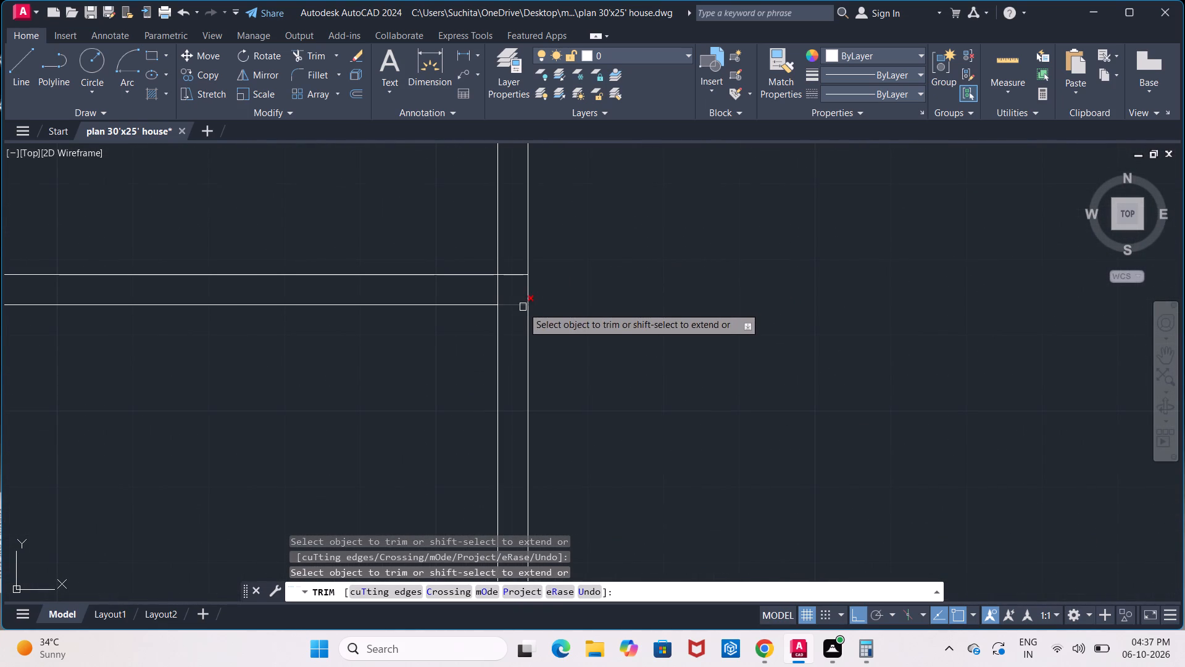
pyautogui.click(499, 290)
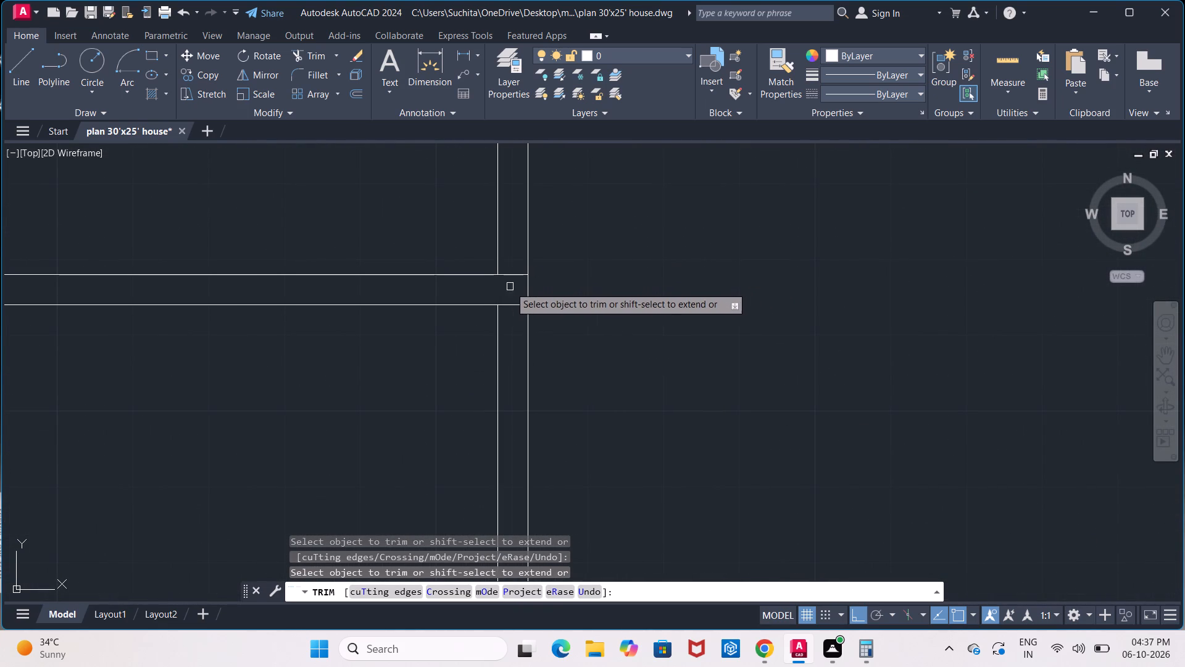
pyautogui.click(510, 276)
pyautogui.click(505, 304)
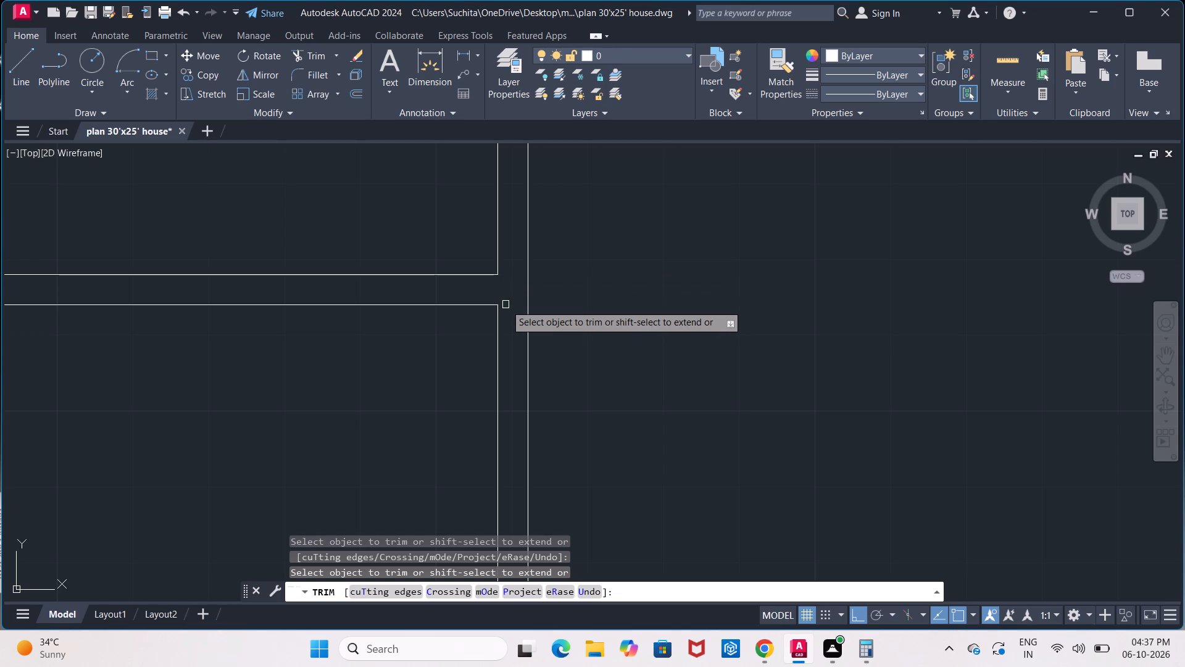
pyautogui.scroll(-4, 513, 301)
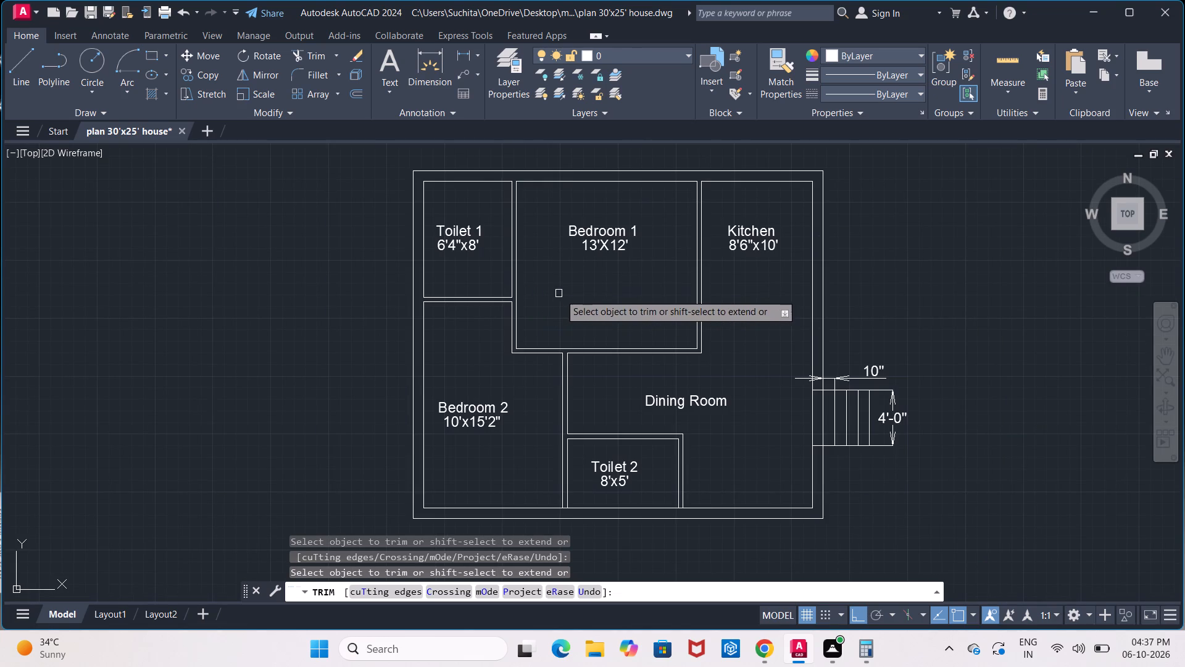
pyautogui.moveTo(571, 301); pyautogui.dragTo(421, 300, button='middle')
pyautogui.press('Escape')
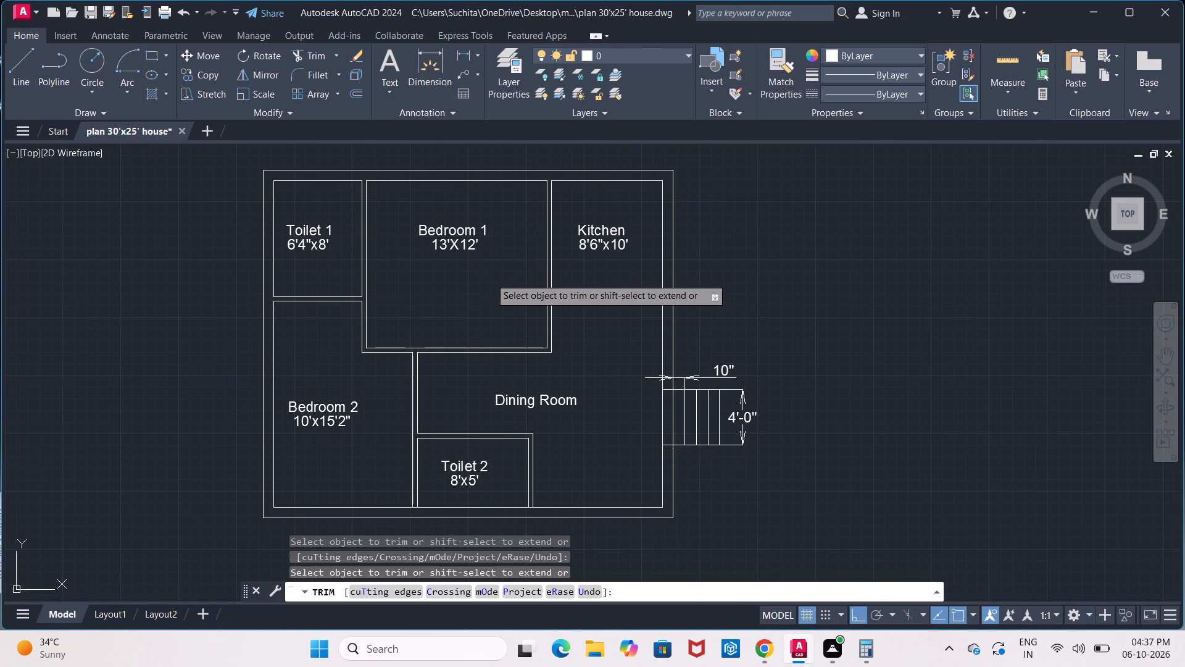
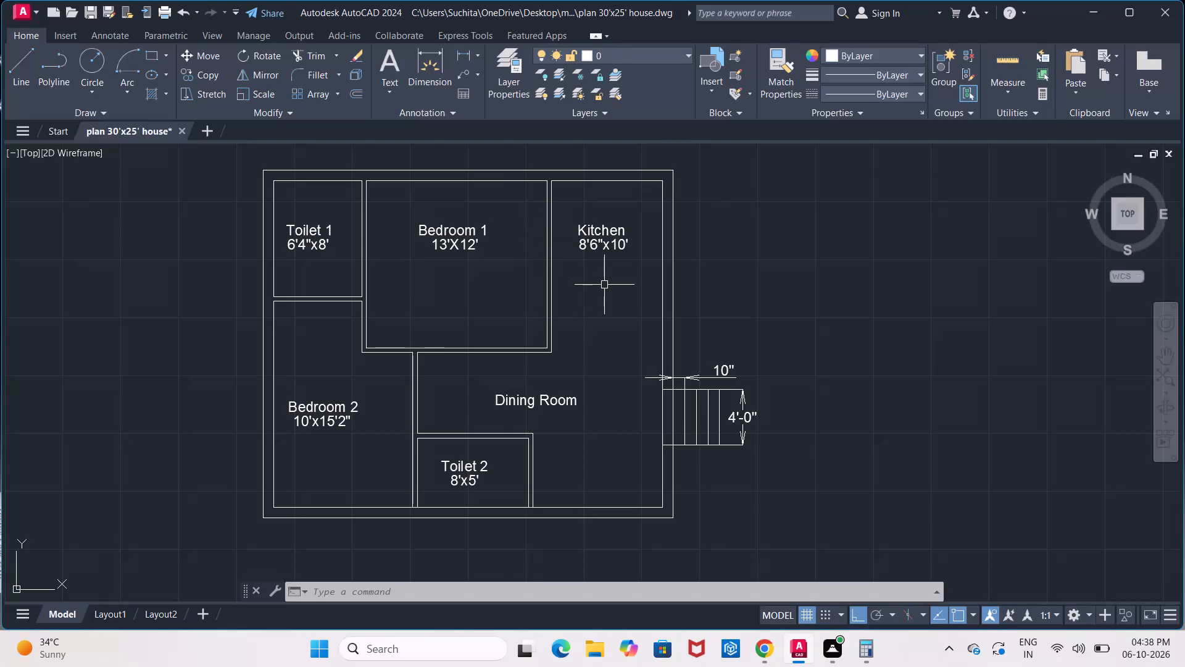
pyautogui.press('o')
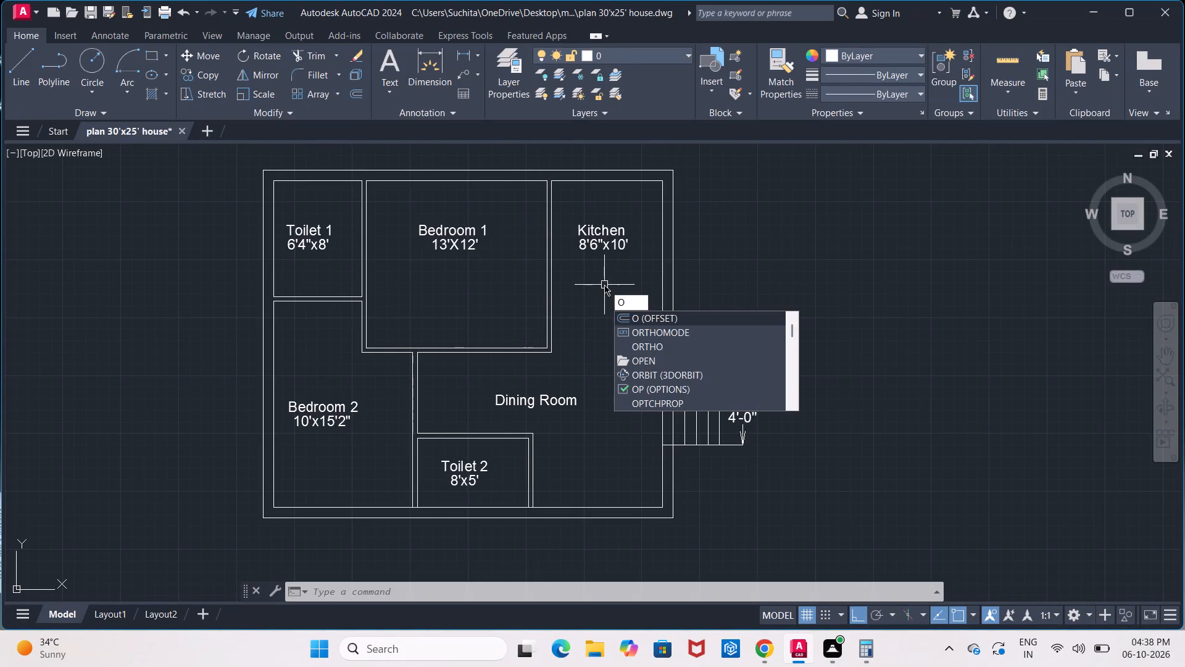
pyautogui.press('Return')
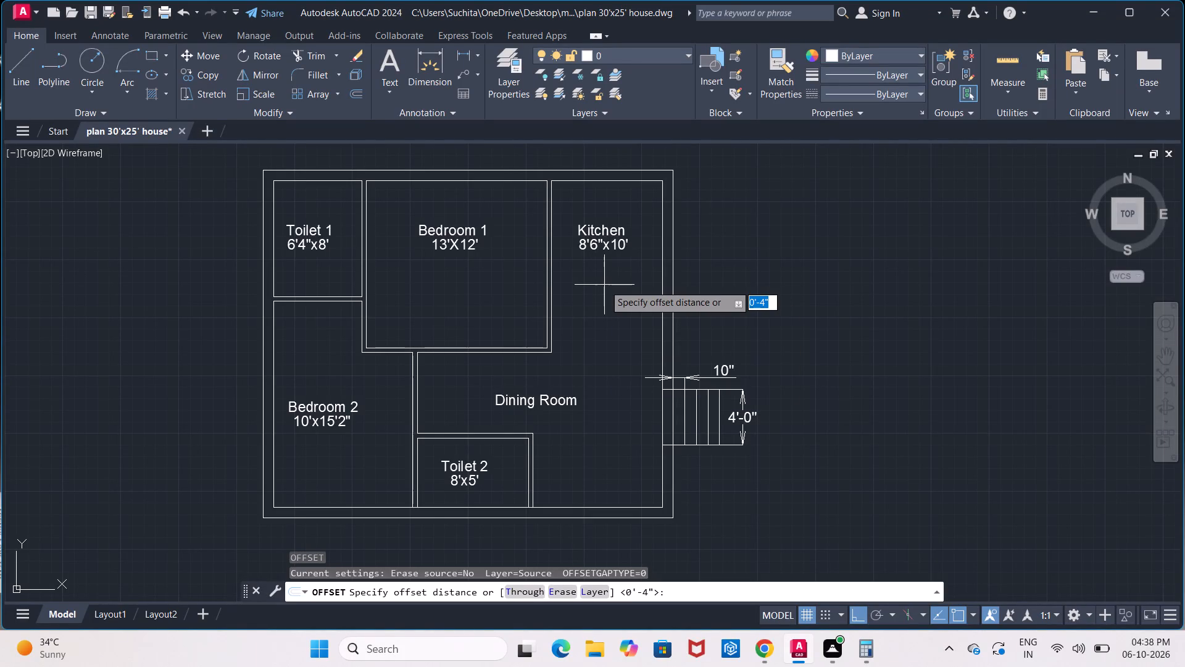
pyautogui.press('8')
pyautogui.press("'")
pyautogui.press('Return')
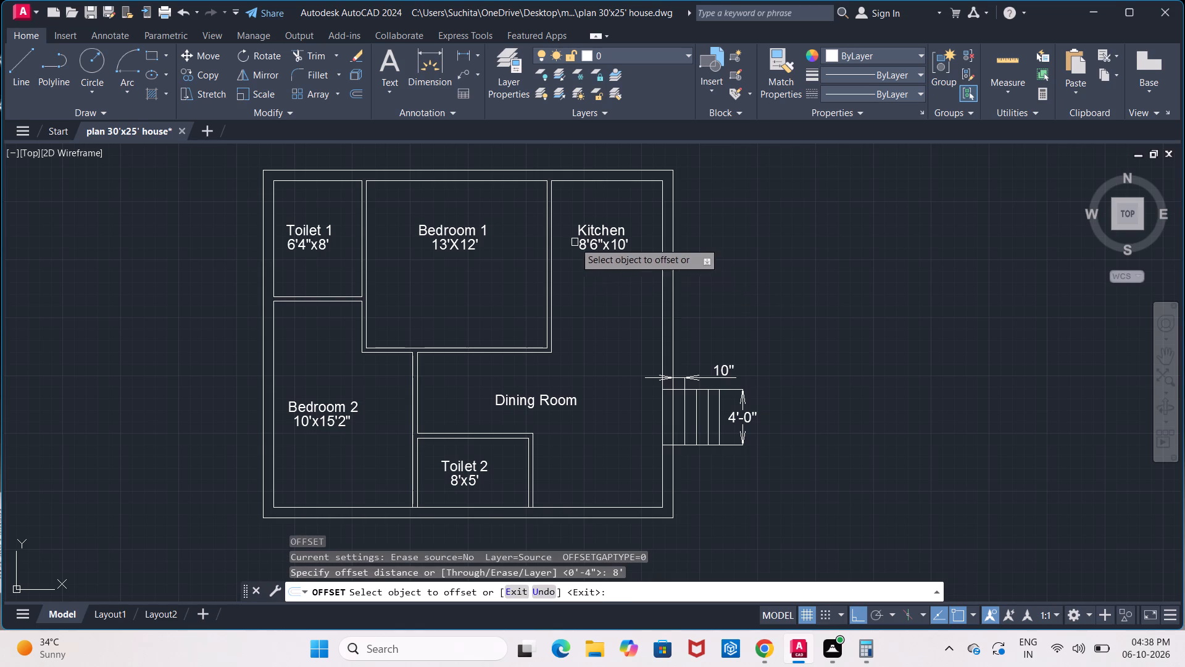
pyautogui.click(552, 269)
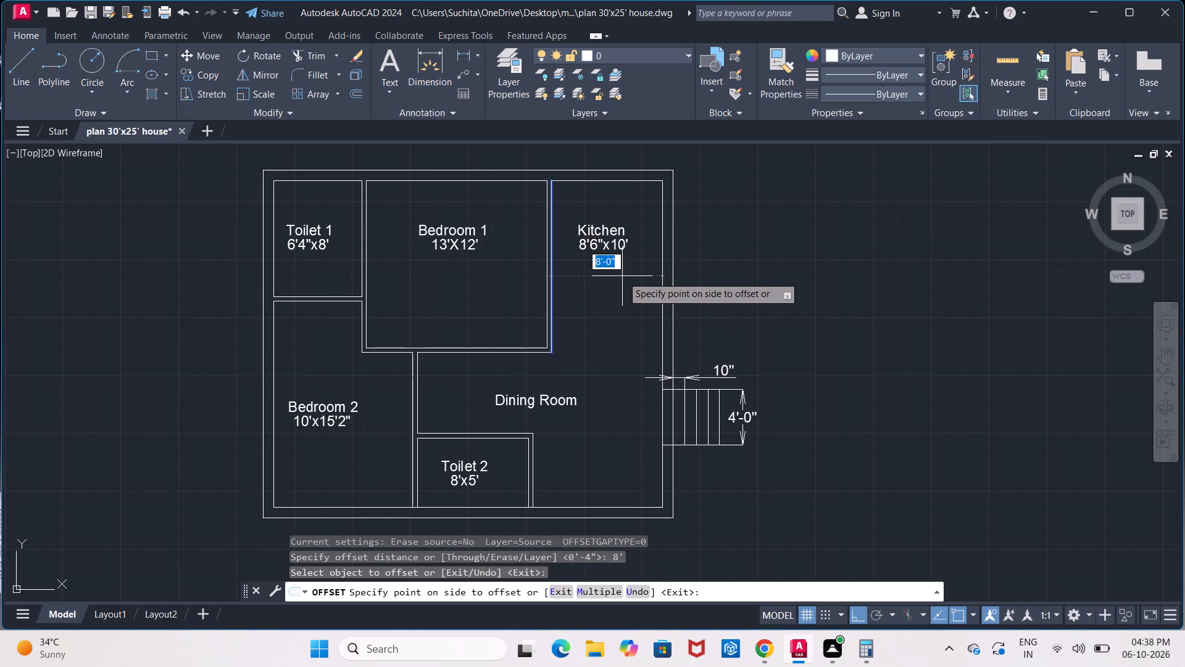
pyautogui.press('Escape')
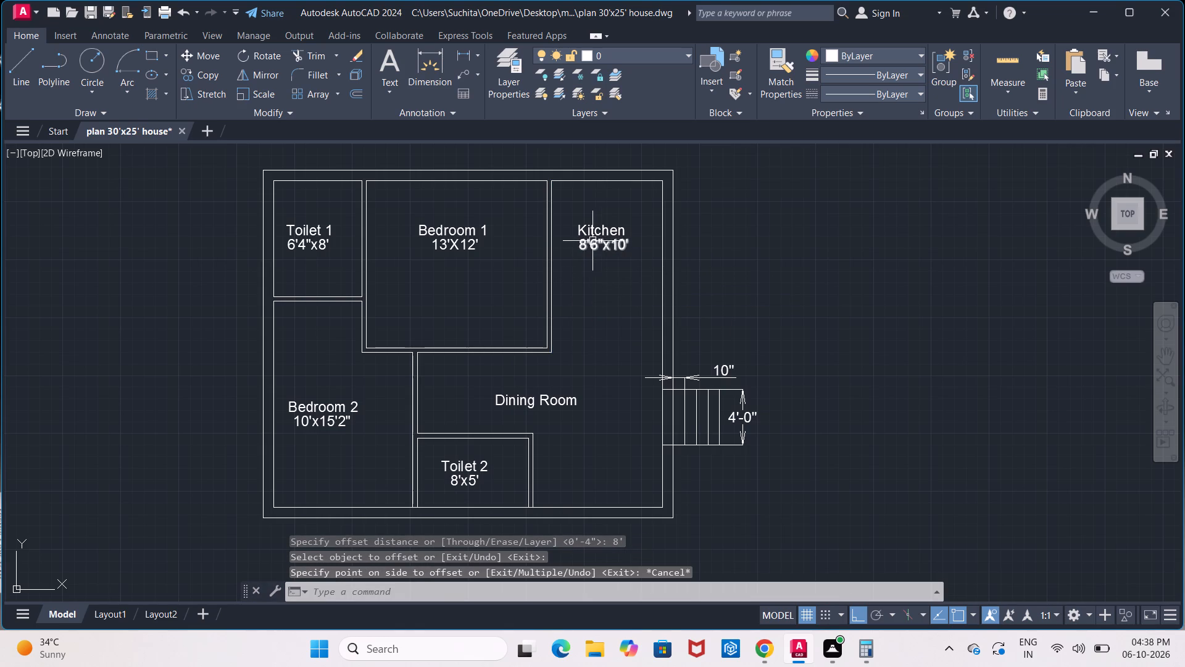
# Change the Kitchen size label to 8'x10' and add a leading space to centre it beneath the room name.
pyautogui.click(591, 242)
pyautogui.click(597, 249)
pyautogui.click(595, 245)
pyautogui.doubleClick(595, 245)
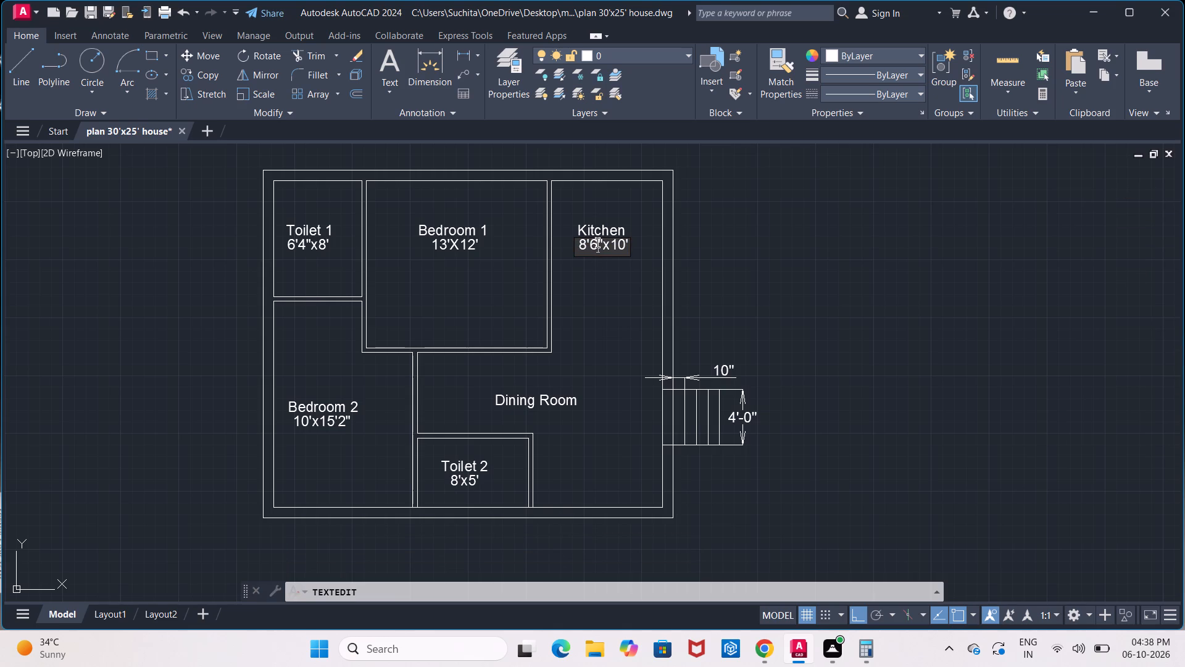
pyautogui.press('Right')
pyautogui.press('BackSpace')
pyautogui.press('BackSpace')
pyautogui.click(579, 241)
pyautogui.press('space')
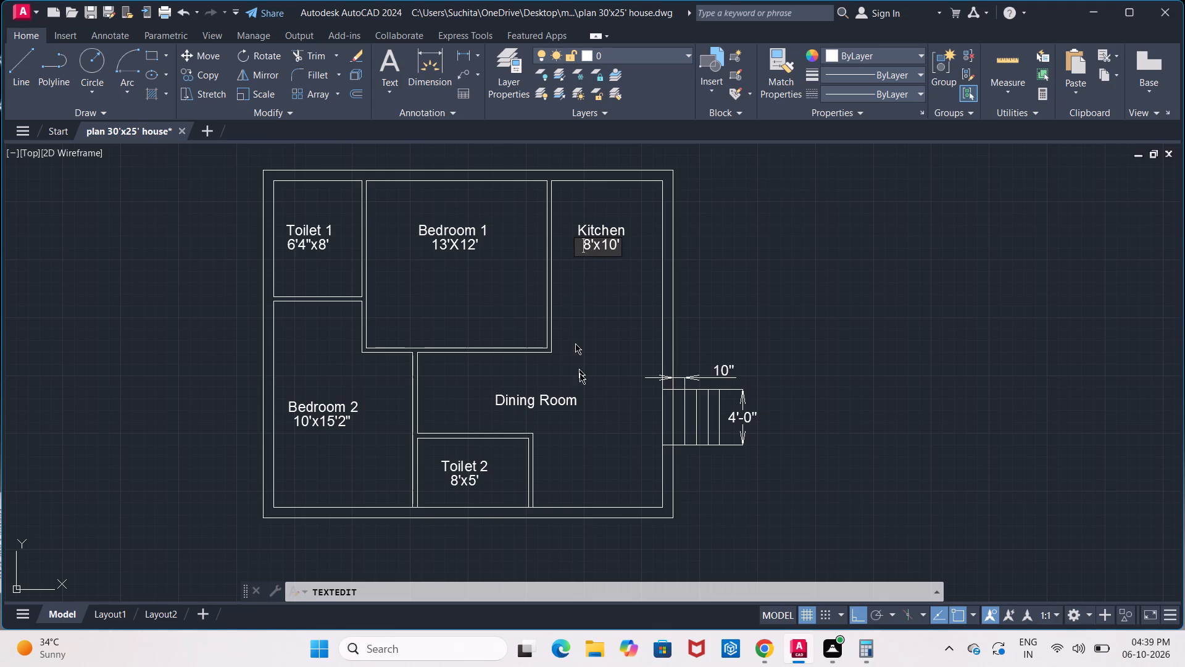
pyautogui.click(600, 339)
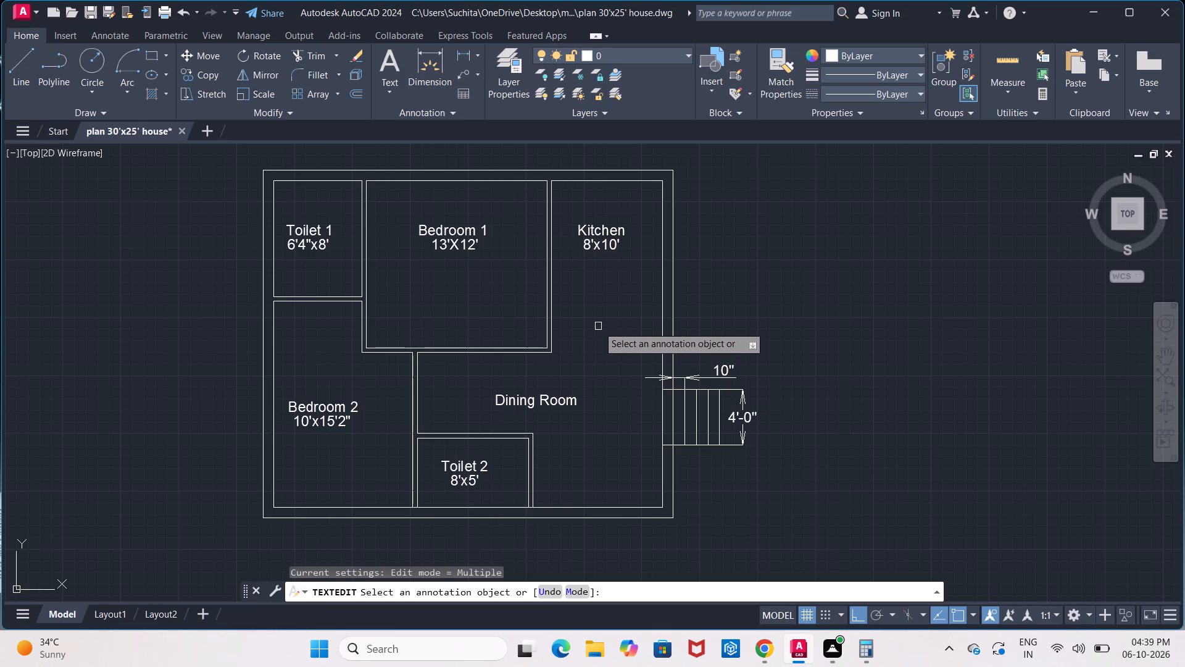
pyautogui.press('Escape')
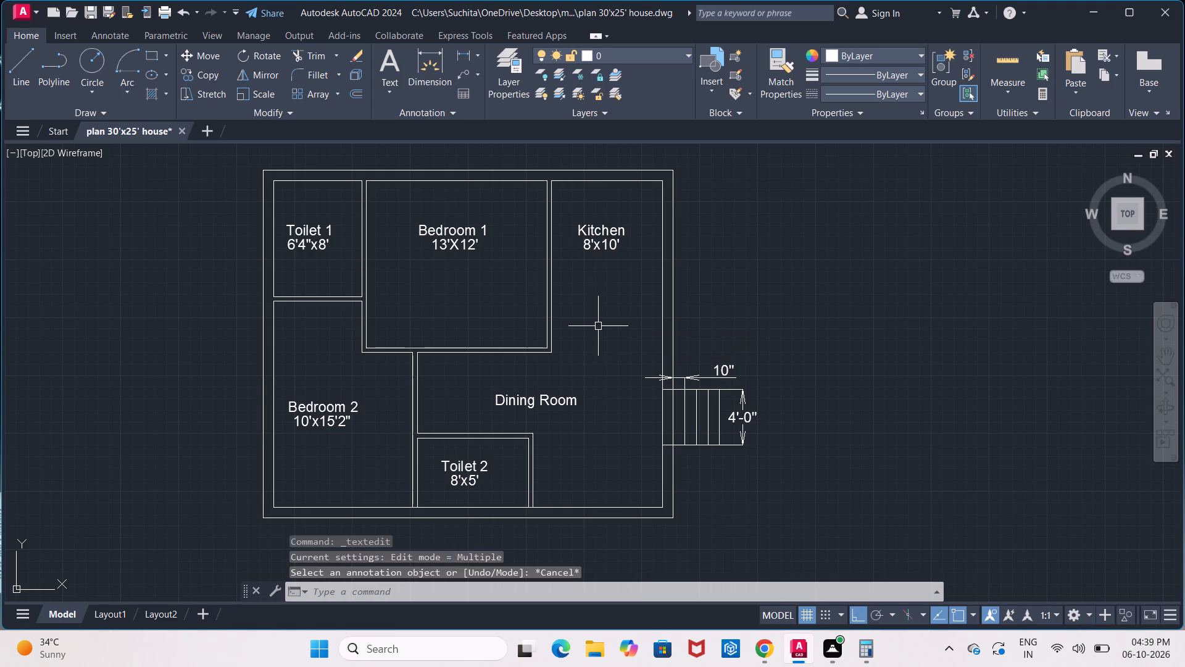
# Offset the kitchen's upper inner wall line 10' down into the room.
pyautogui.press('o')
pyautogui.press('Return')
pyautogui.write("10'")
pyautogui.press('Return')
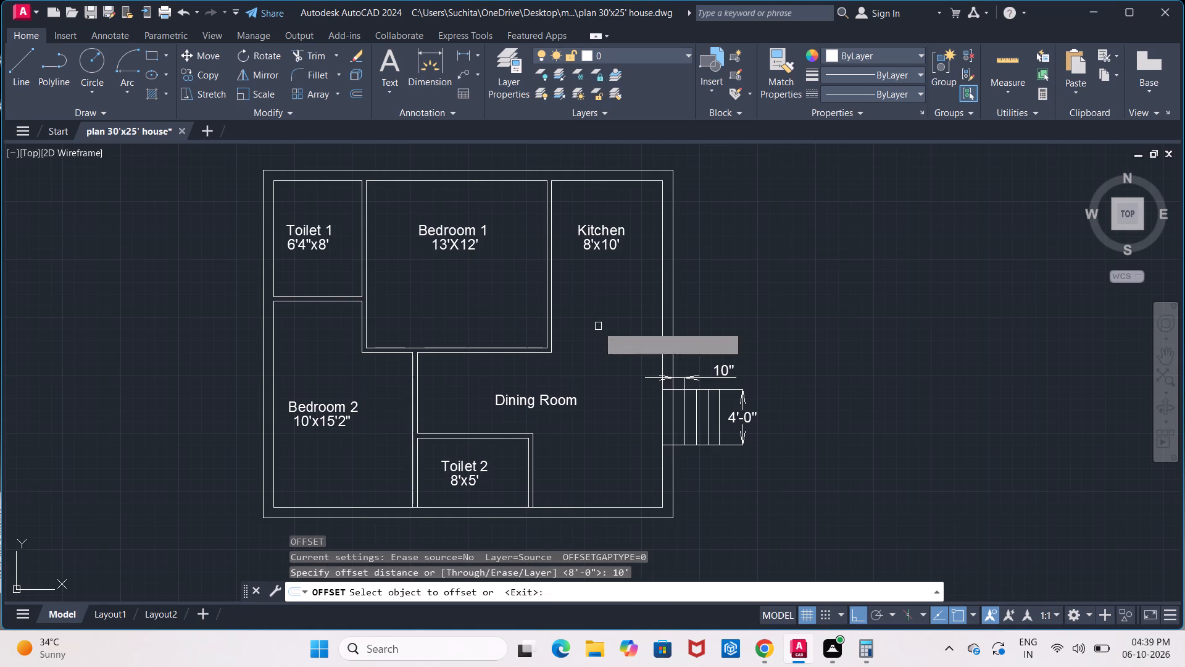
pyautogui.click(620, 178)
pyautogui.click(625, 285)
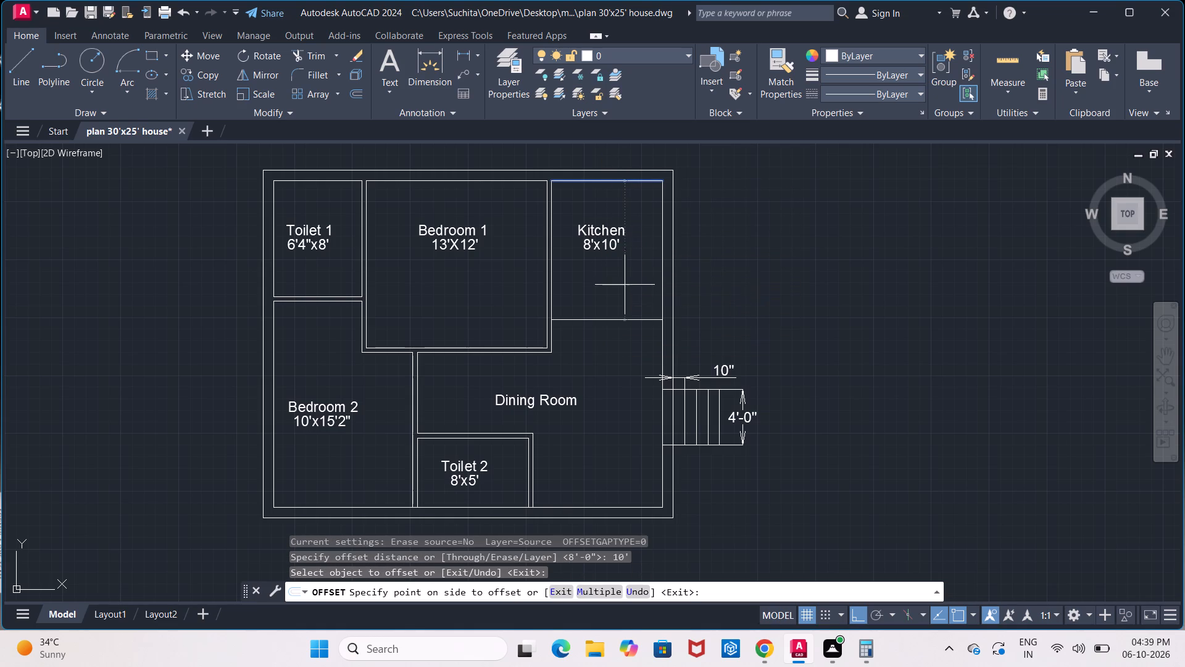
pyautogui.press('Return')
# Offset the new kitchen partition line 4" toward the dining room to give the wall its thickness.
pyautogui.press('Return')
pyautogui.write('4"')
pyautogui.press('Return')
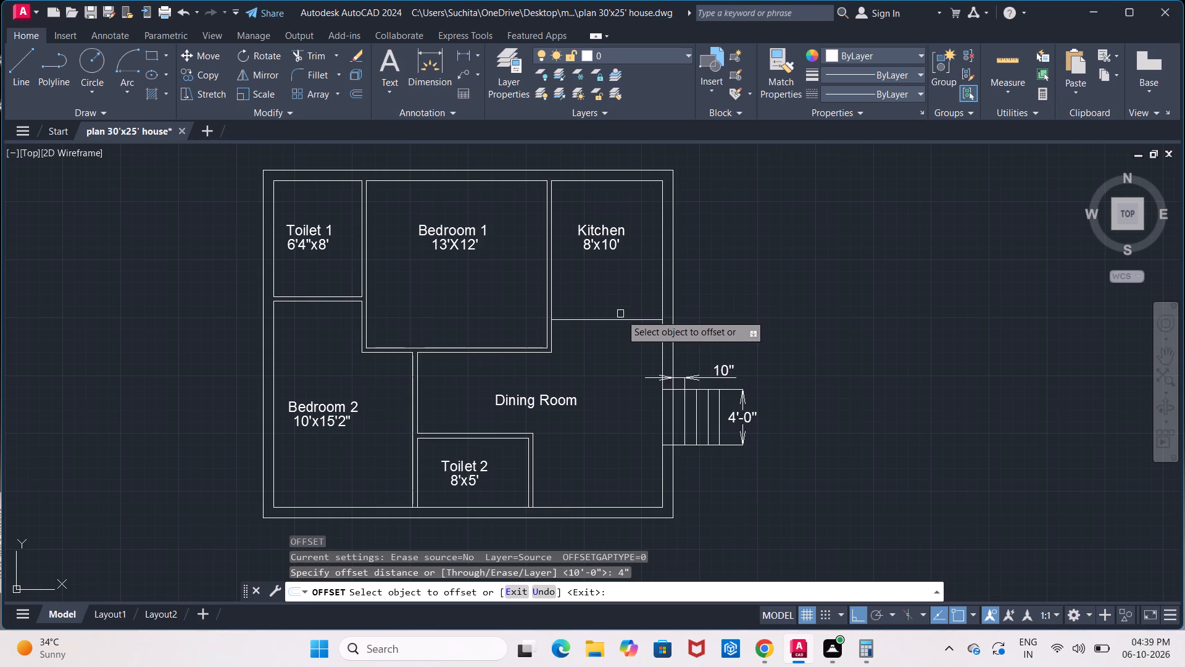
pyautogui.click(621, 319)
pyautogui.click(613, 350)
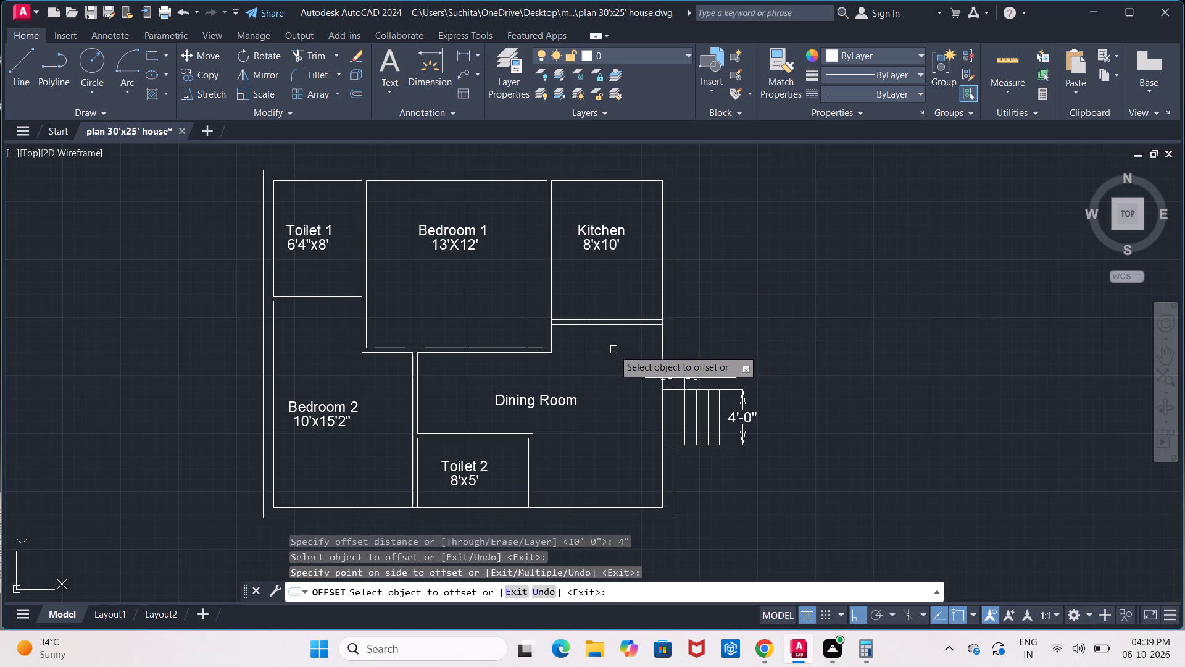
# Trim the Bedroom 1 wall line between the two kitchen partition lines to open the junction.
pyautogui.scroll(4, 550, 323)
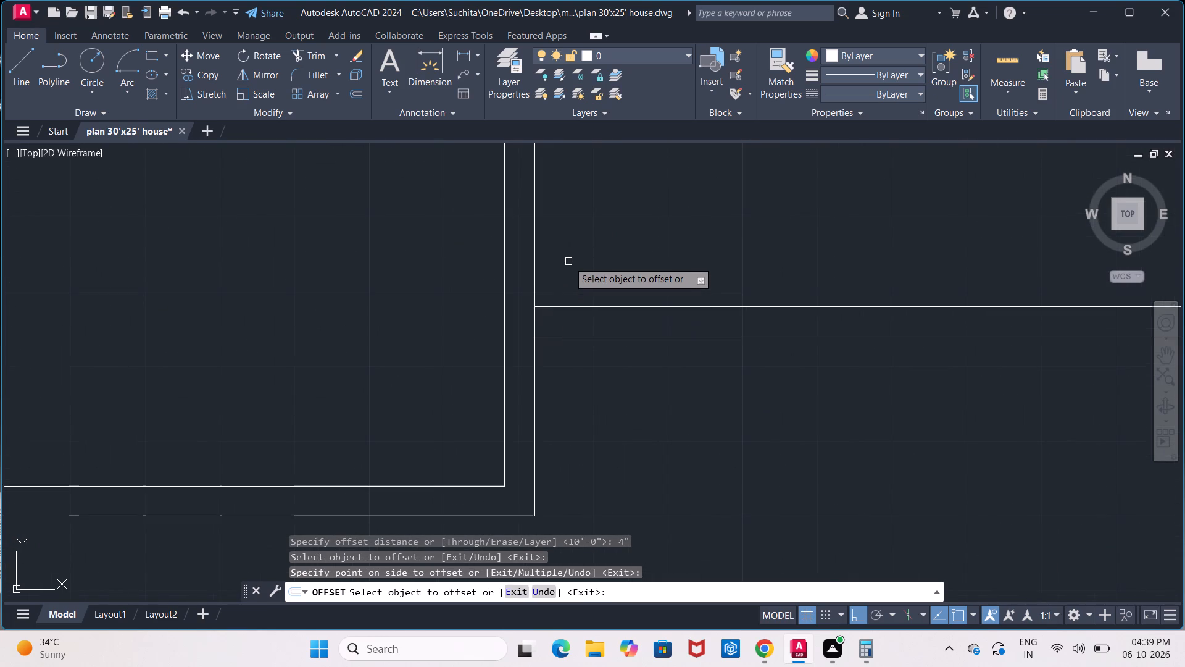
pyautogui.write('tr')
pyautogui.press('Return')
pyautogui.press('Return')
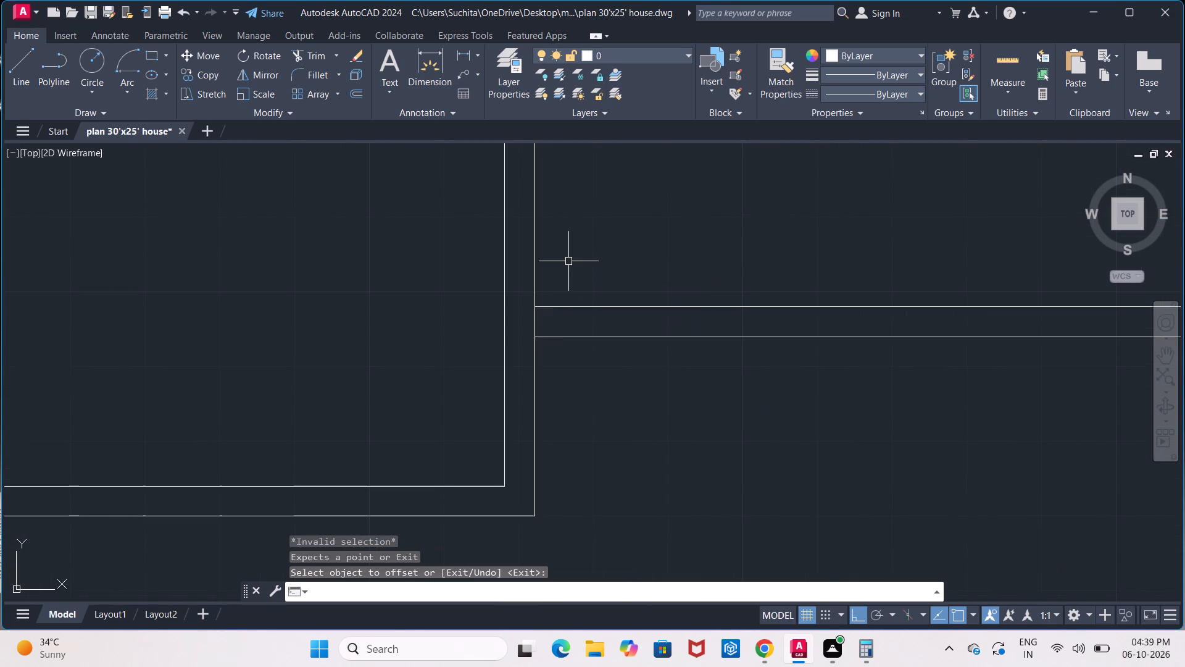
pyautogui.press('t')
pyautogui.press('r')
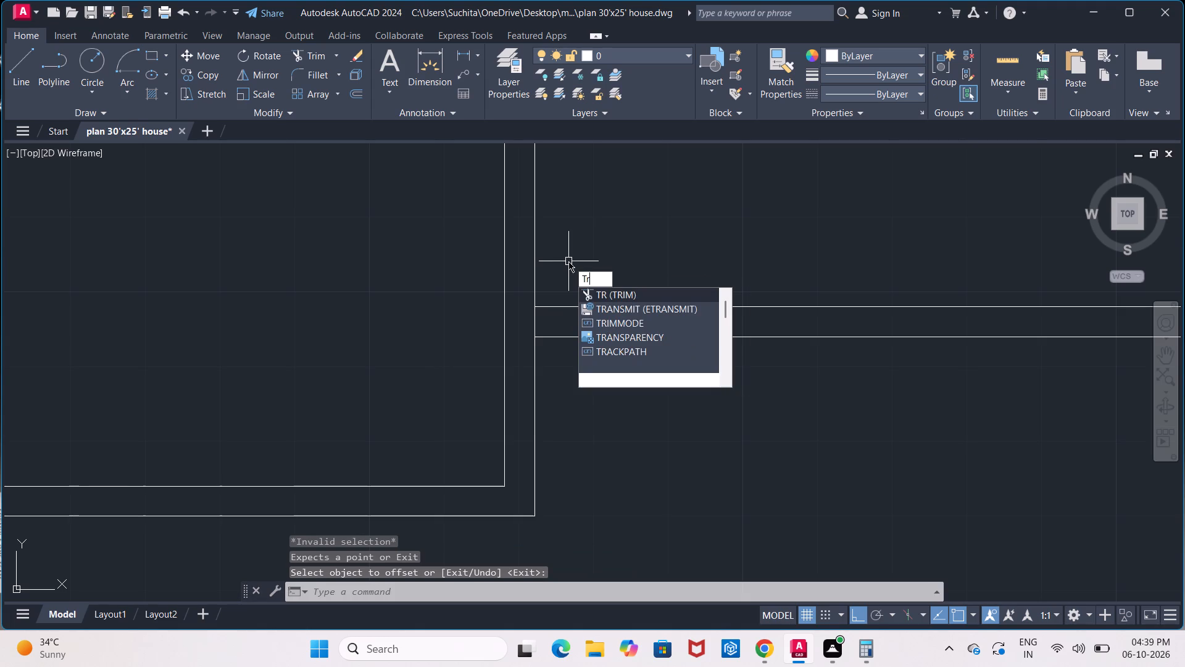
pyautogui.press('Return')
pyautogui.press('Return')
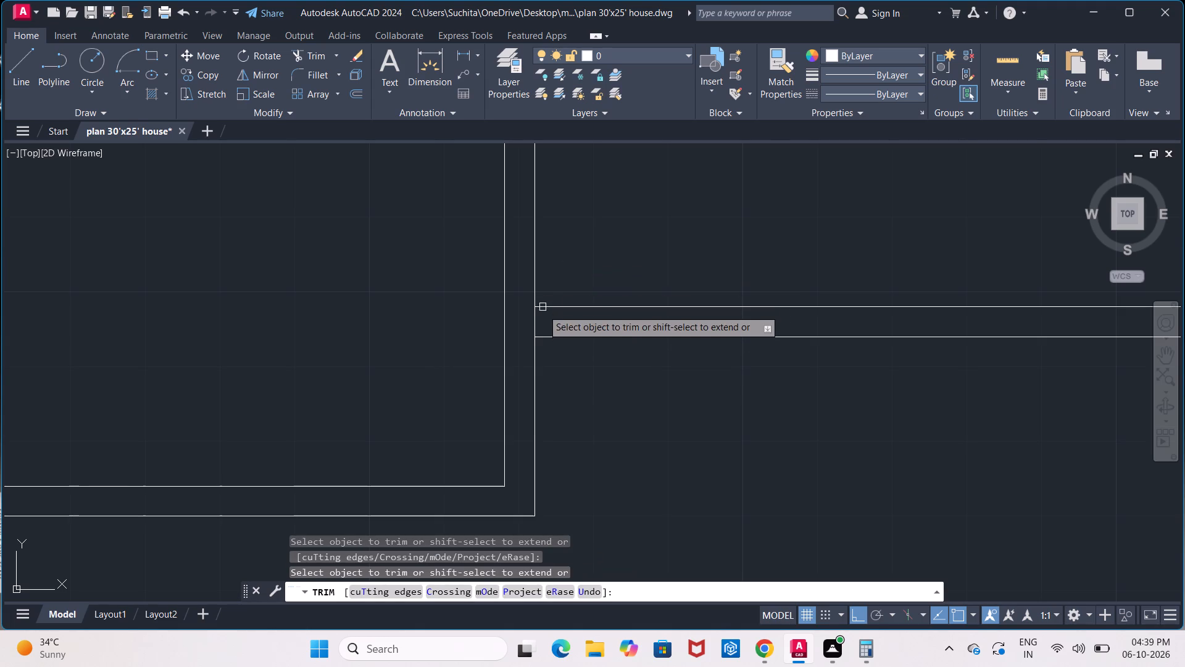
pyautogui.click(534, 322)
# Trim the exterior wall's inner line between the two kitchen partition lines at their other end.
pyautogui.scroll(-2, 539, 317)
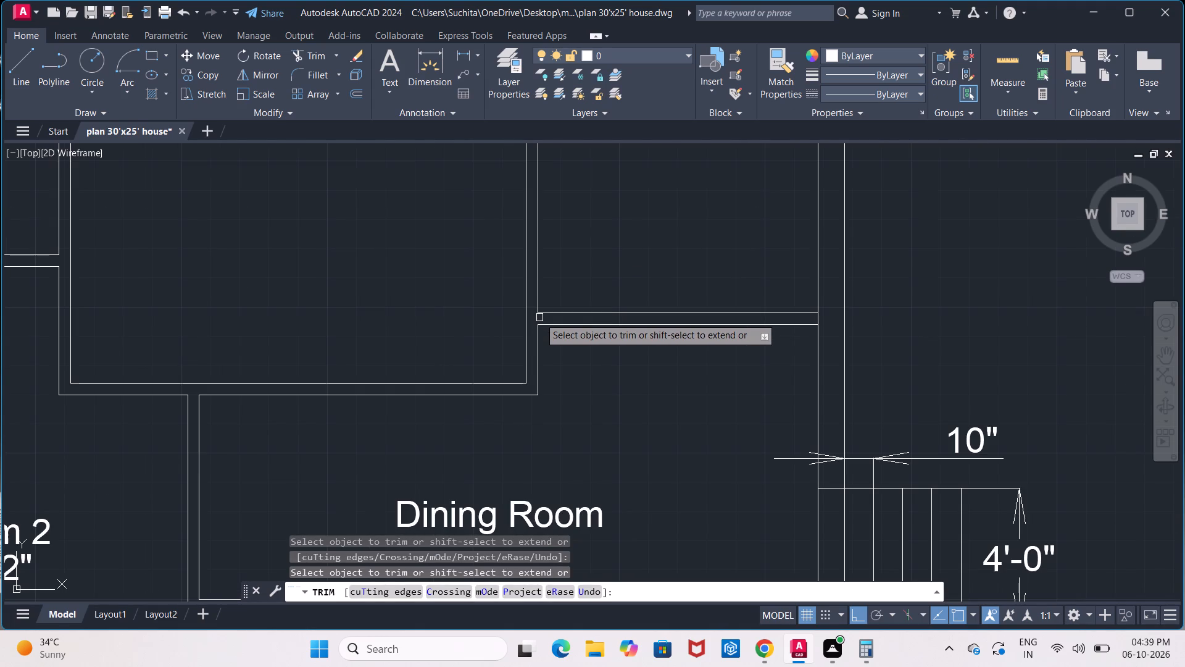
pyautogui.scroll(-1, 573, 376)
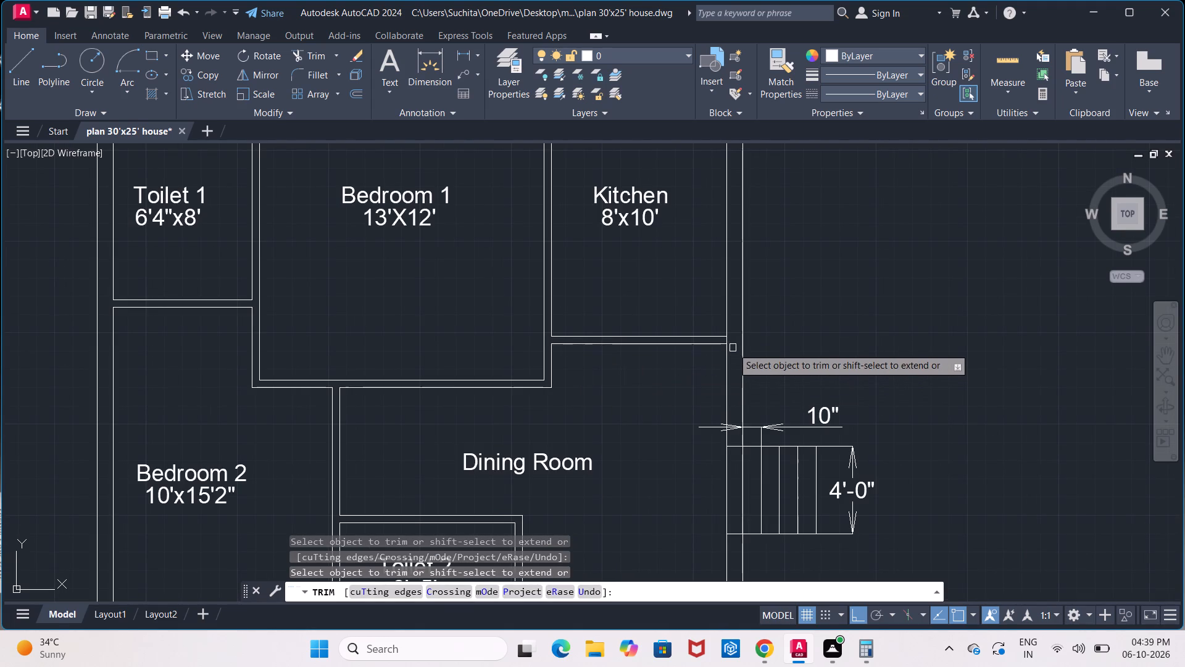
pyautogui.scroll(4, 732, 348)
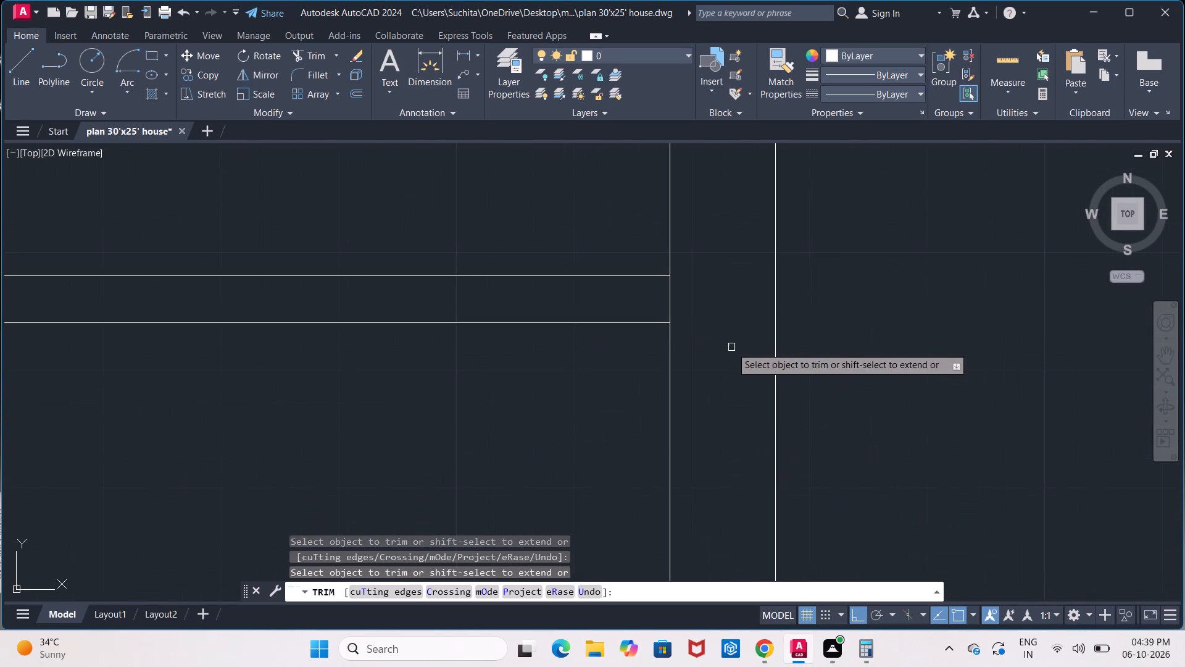
pyautogui.click(673, 300)
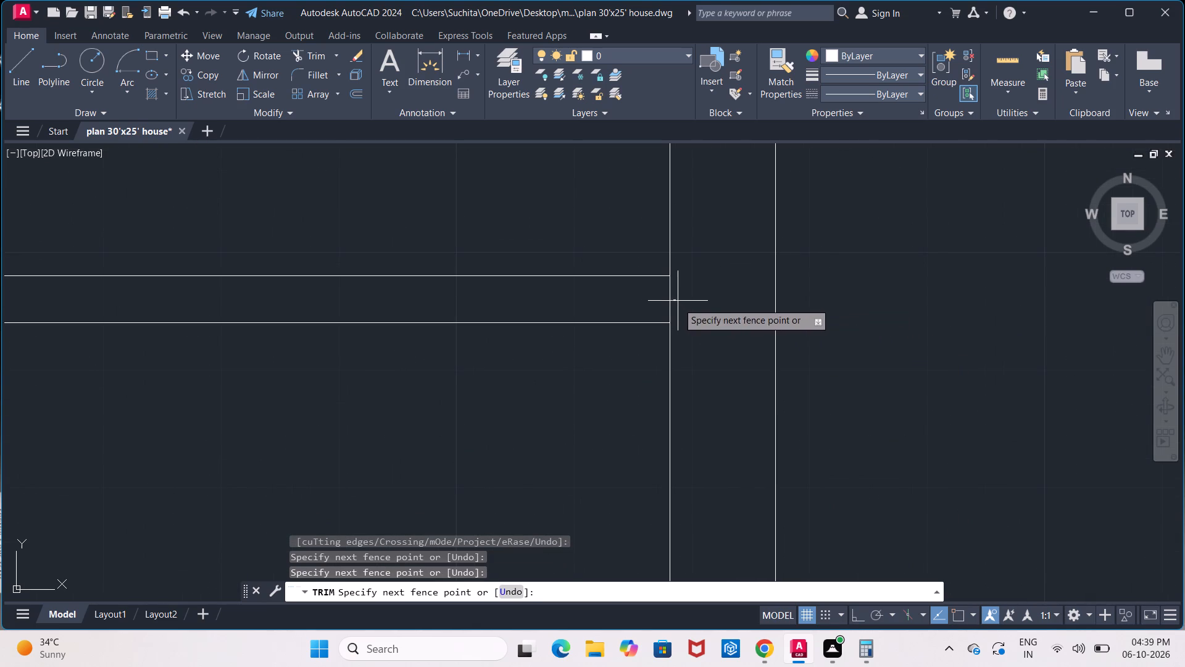
pyautogui.click(663, 296)
pyautogui.scroll(-3, 666, 301)
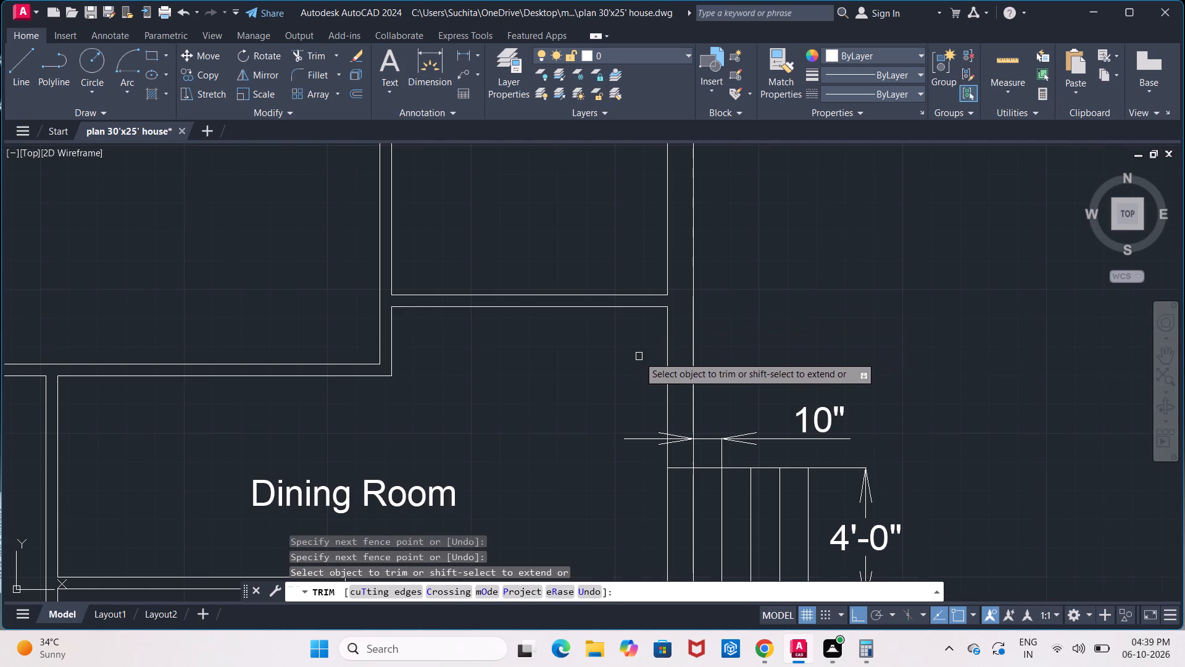
pyautogui.scroll(-2, 617, 370)
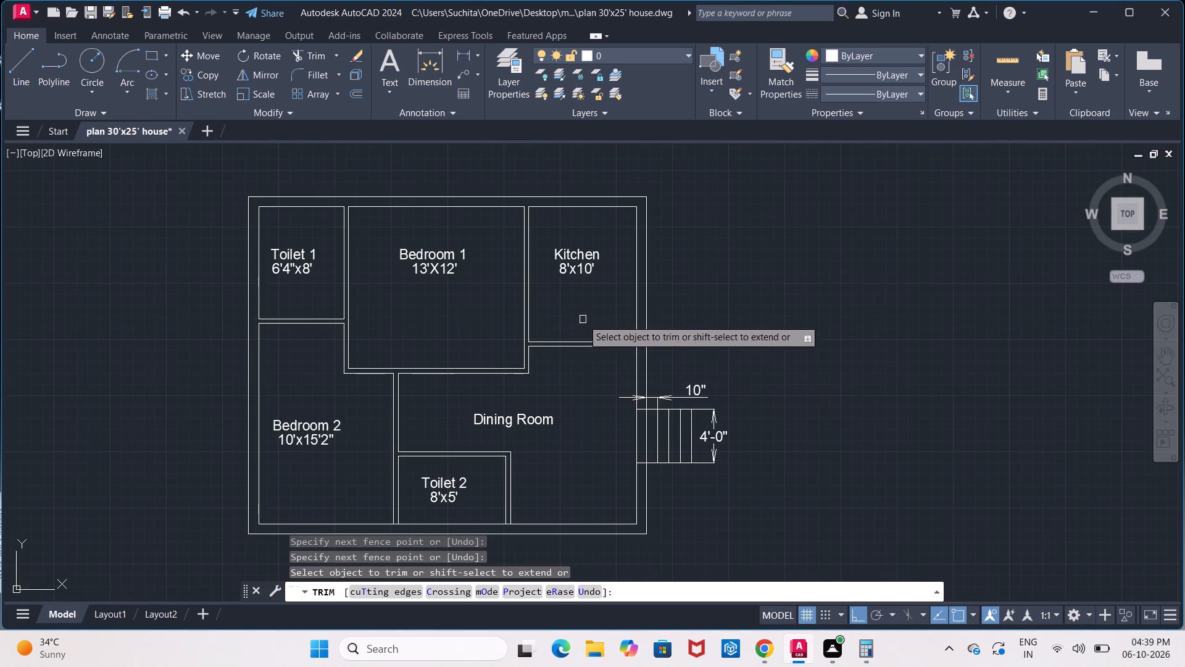
pyautogui.moveTo(574, 404); pyautogui.dragTo(566, 314, button='middle')
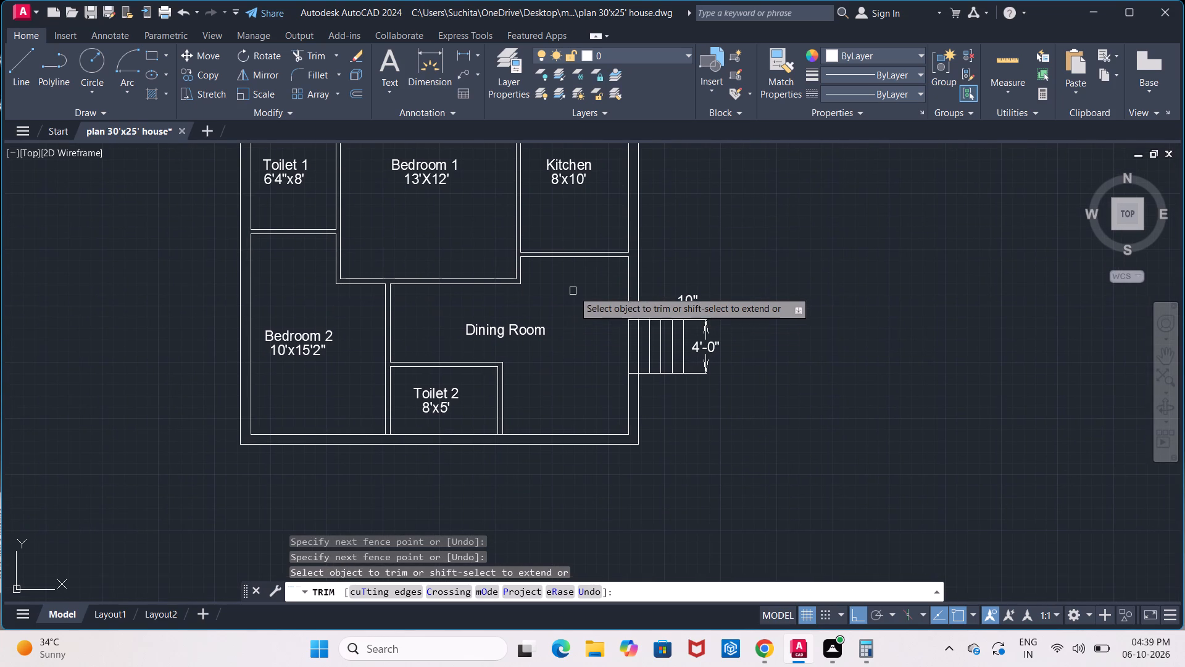
pyautogui.press('Escape')
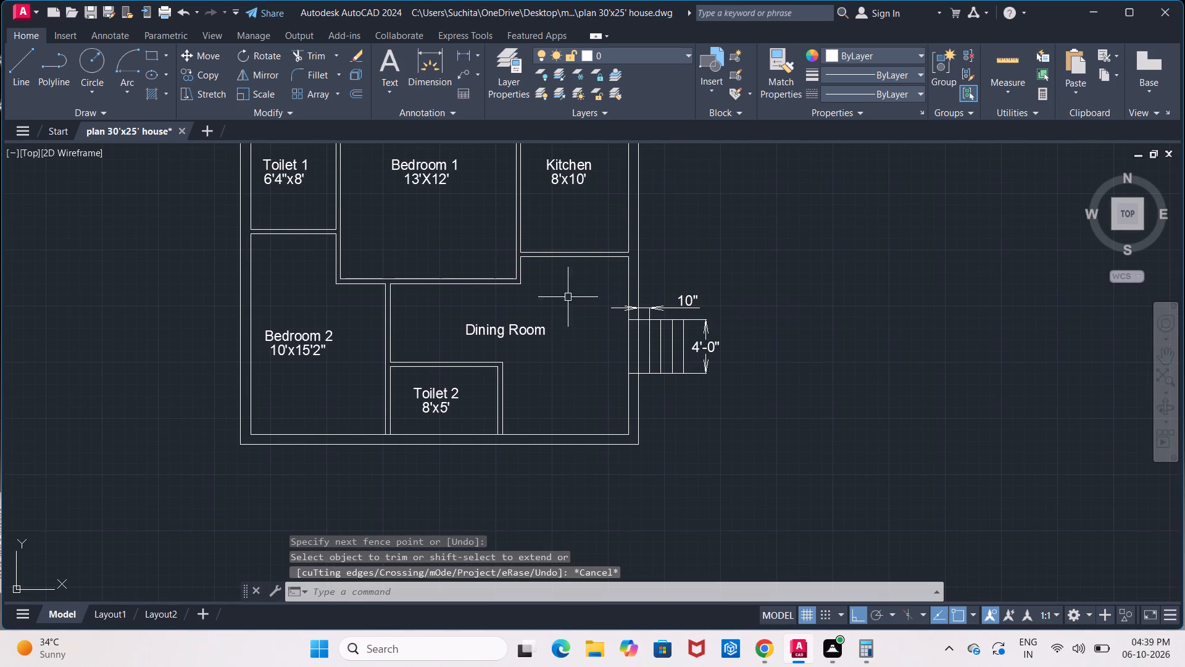
# Change the Bedroom 2 size label to 10'x14'10".
pyautogui.doubleClick(312, 353)
pyautogui.click(323, 348)
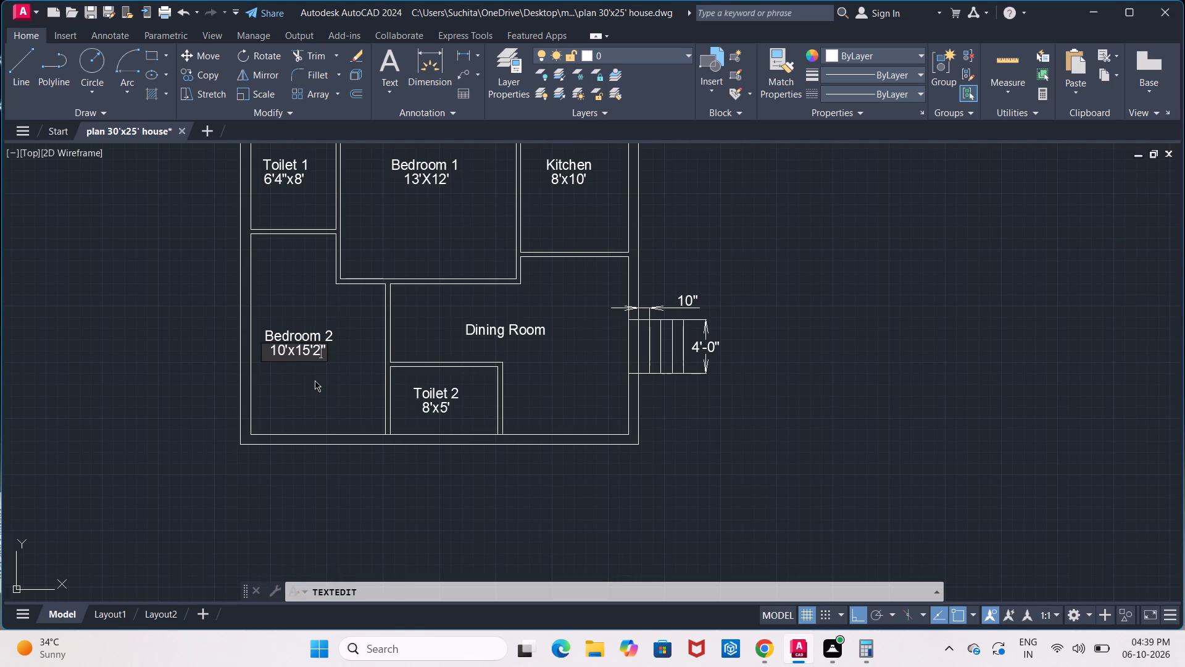
pyautogui.press('BackSpace')
pyautogui.press('BackSpace')
pyautogui.press('BackSpace')
pyautogui.write("4'")
pyautogui.write('10')
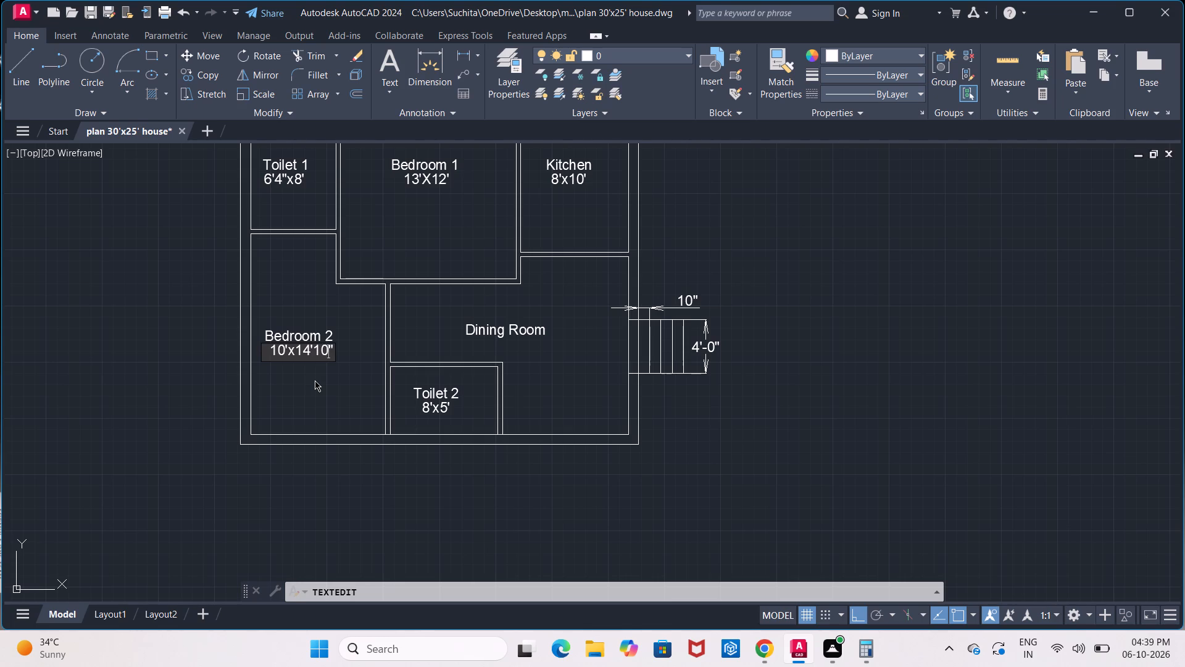
pyautogui.click(294, 305)
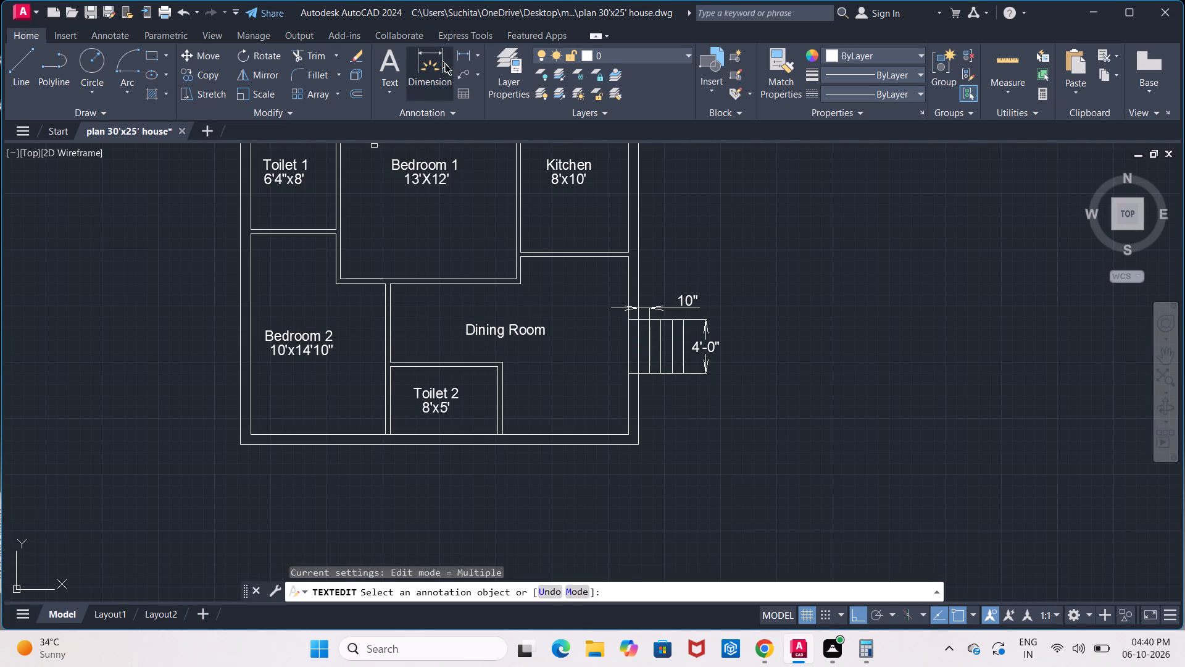
# Measure the dining room's clear distance between the Bedroom 1 wall and the Toilet 2 wall with a temporary linear dimension.
pyautogui.click(467, 56)
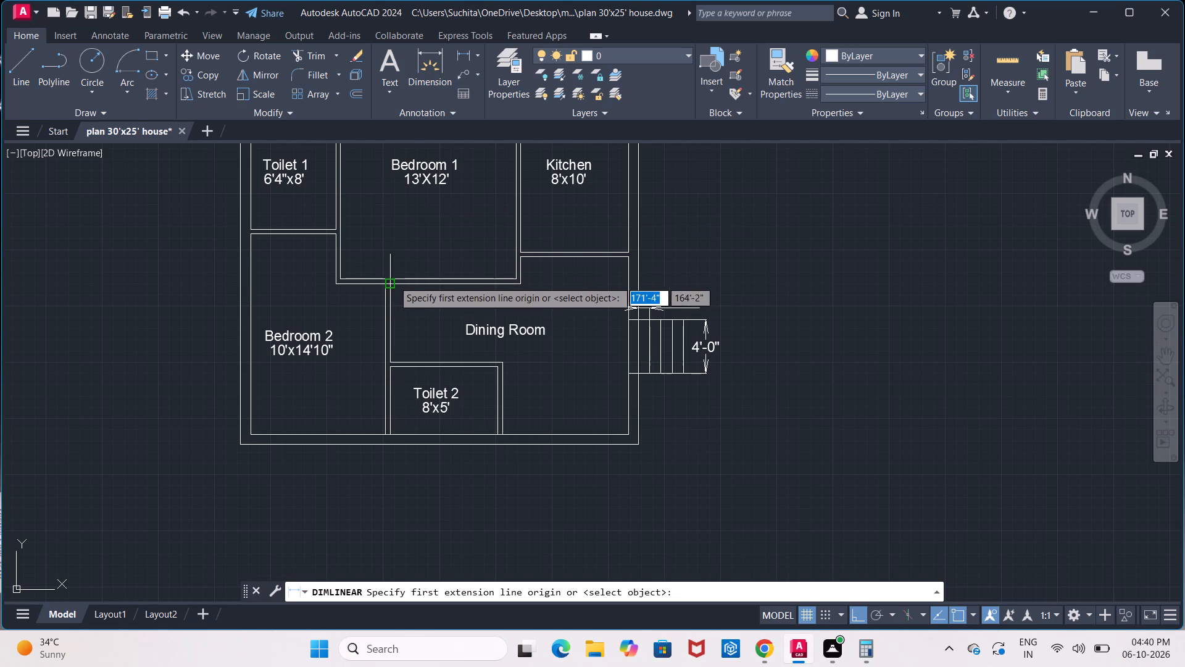
pyautogui.click(391, 287)
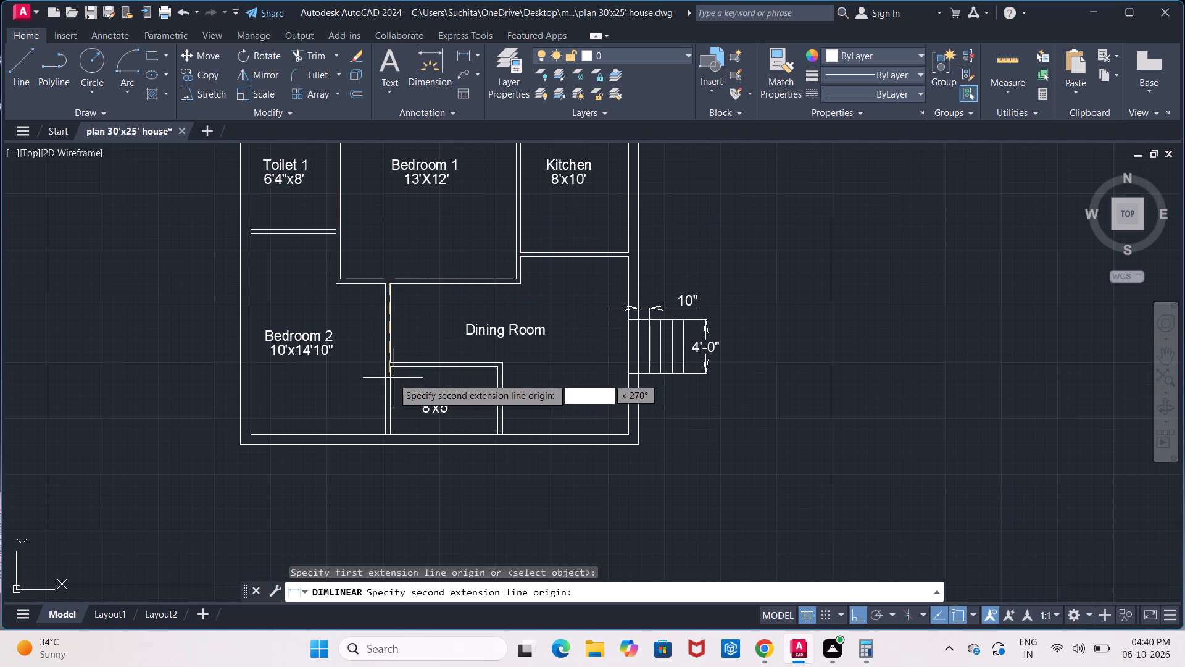
pyautogui.scroll(5, 392, 369)
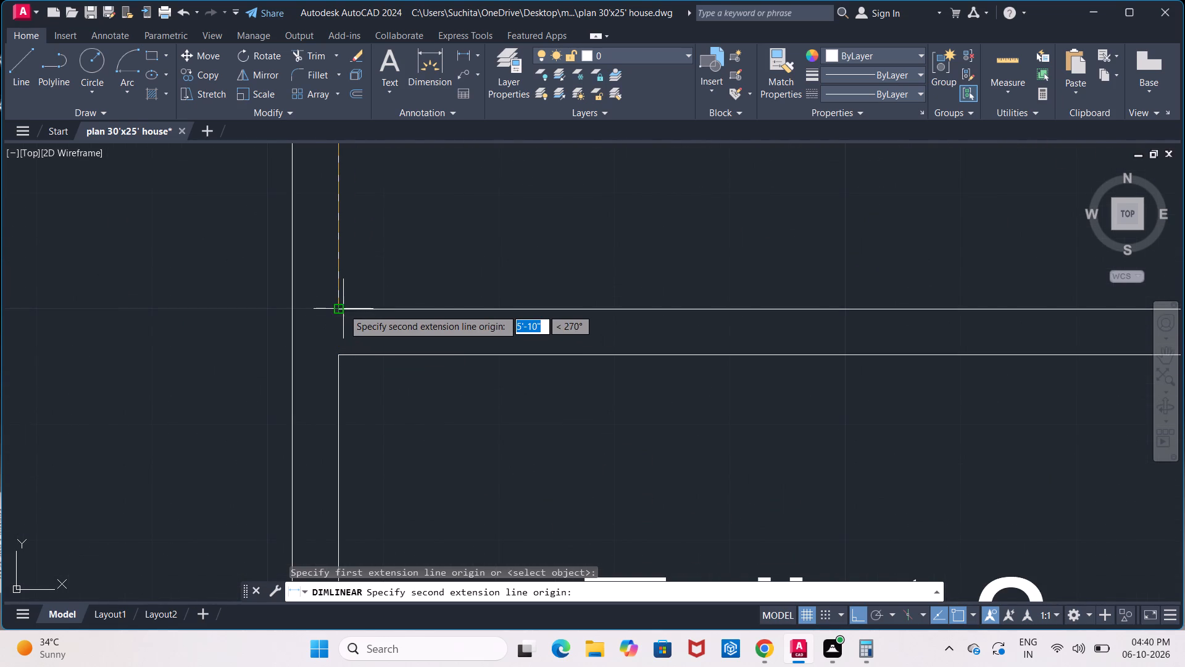
pyautogui.click(341, 309)
pyautogui.scroll(-4, 391, 295)
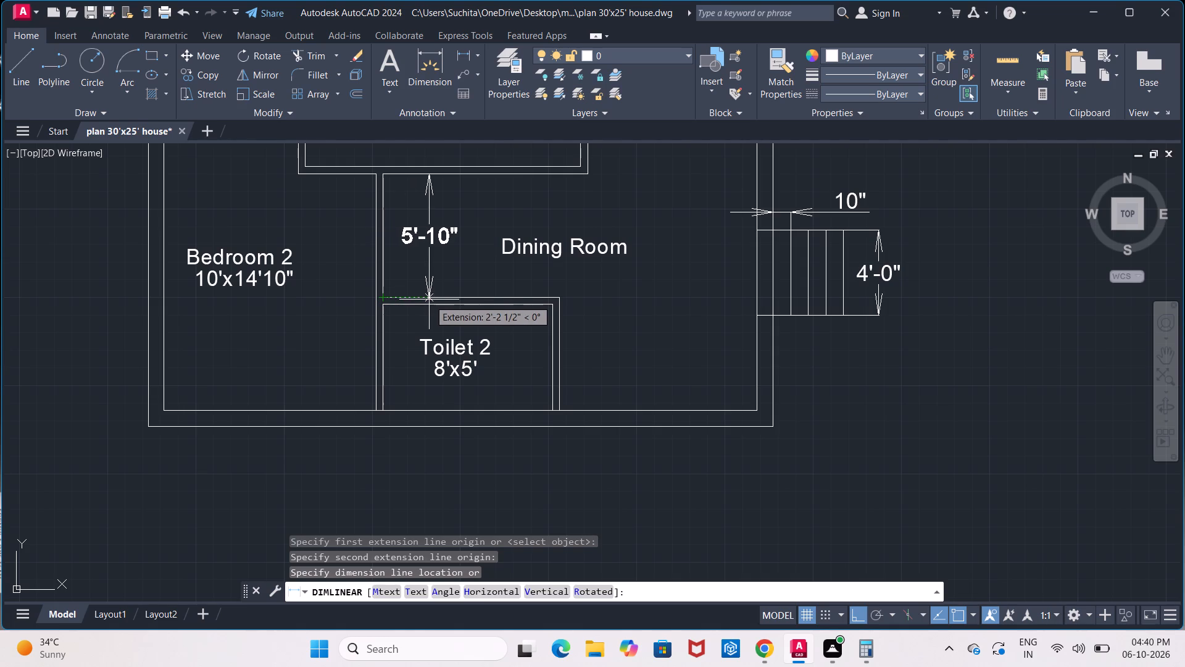
pyautogui.press('Escape')
pyautogui.press('Escape')
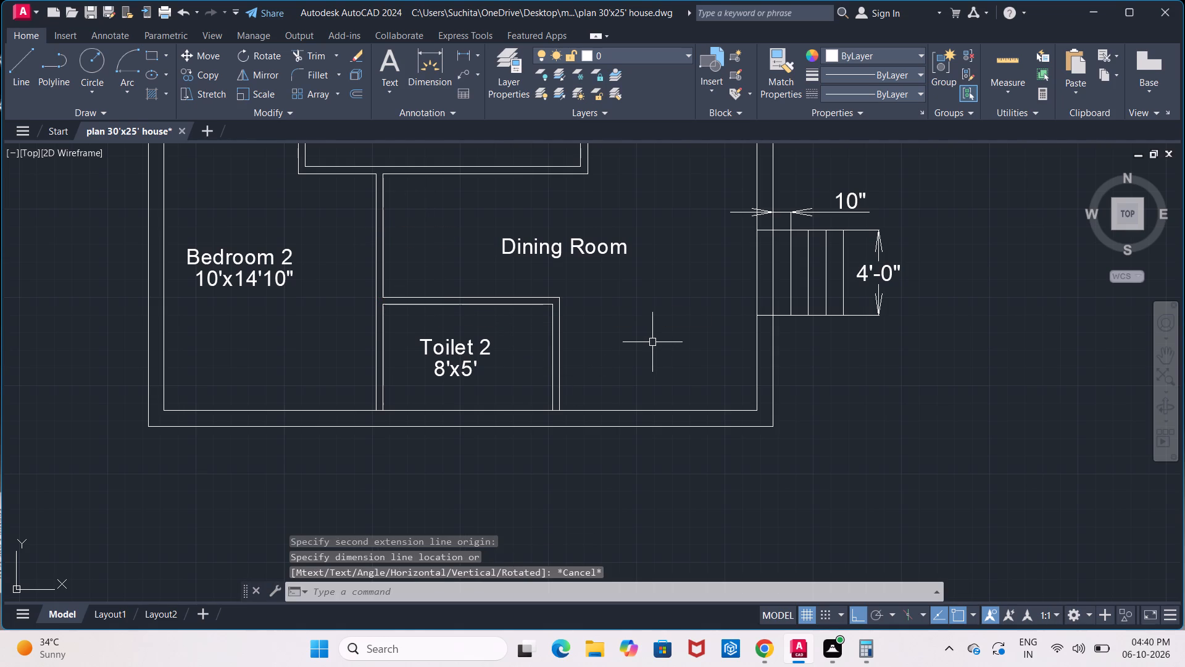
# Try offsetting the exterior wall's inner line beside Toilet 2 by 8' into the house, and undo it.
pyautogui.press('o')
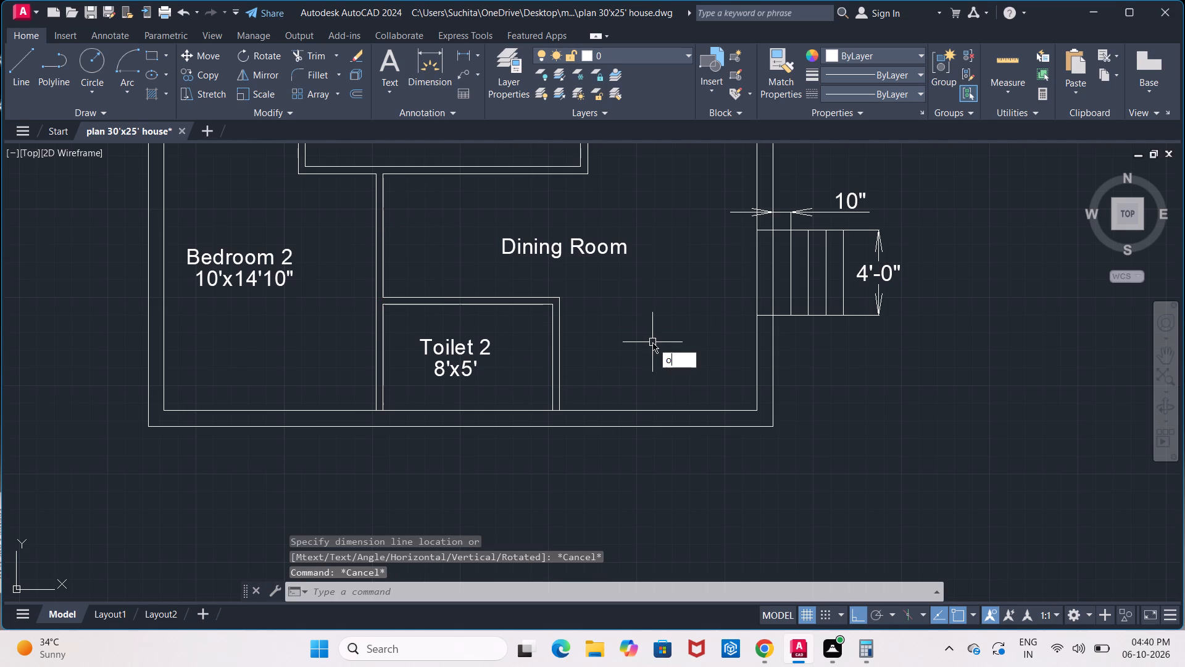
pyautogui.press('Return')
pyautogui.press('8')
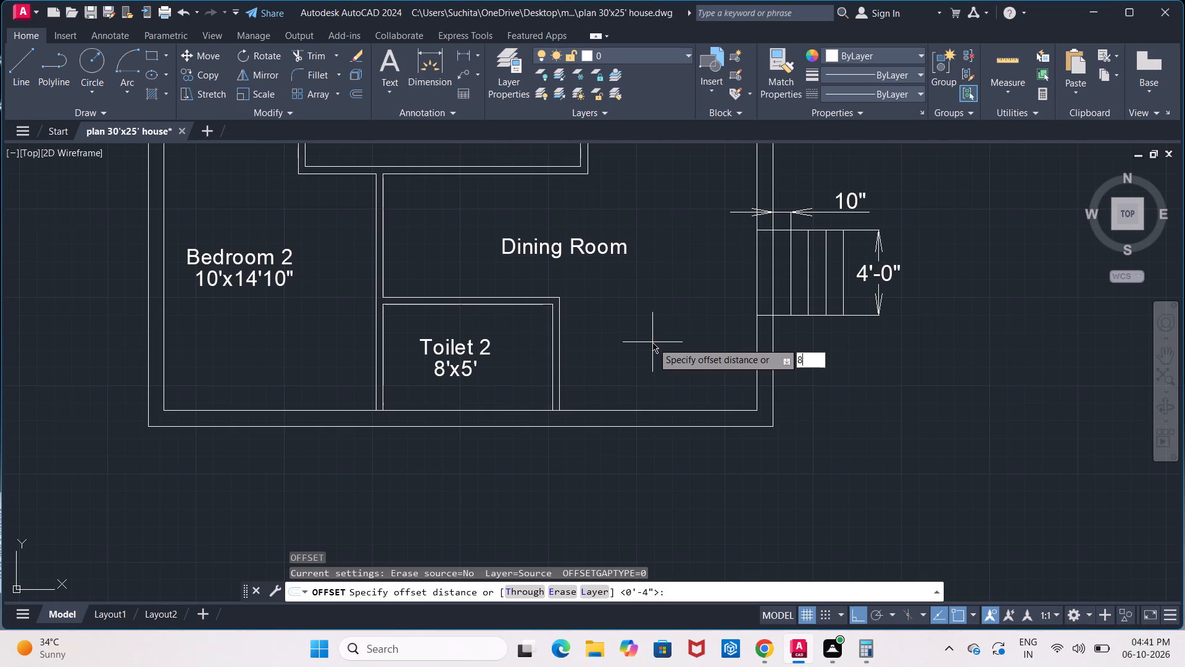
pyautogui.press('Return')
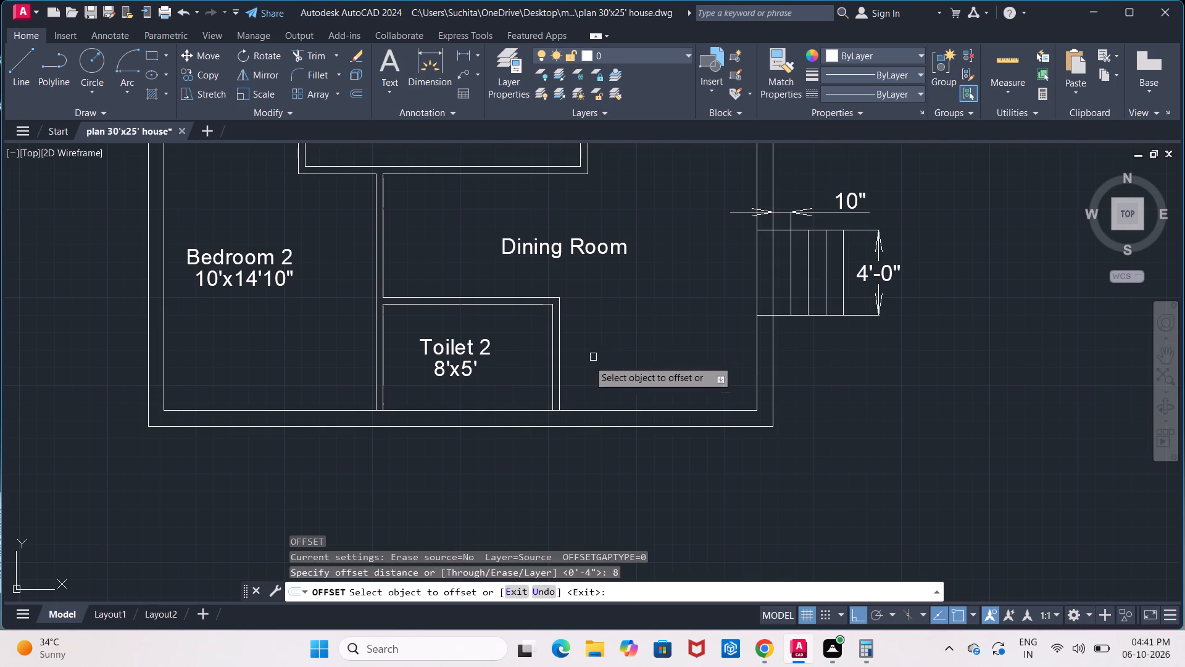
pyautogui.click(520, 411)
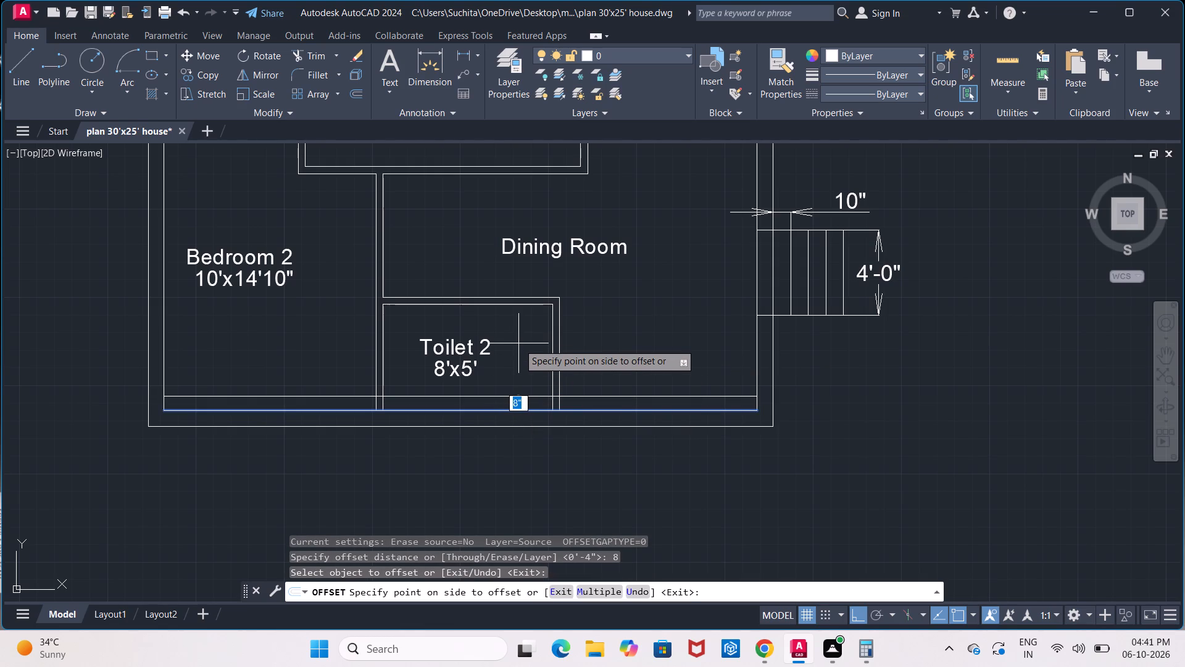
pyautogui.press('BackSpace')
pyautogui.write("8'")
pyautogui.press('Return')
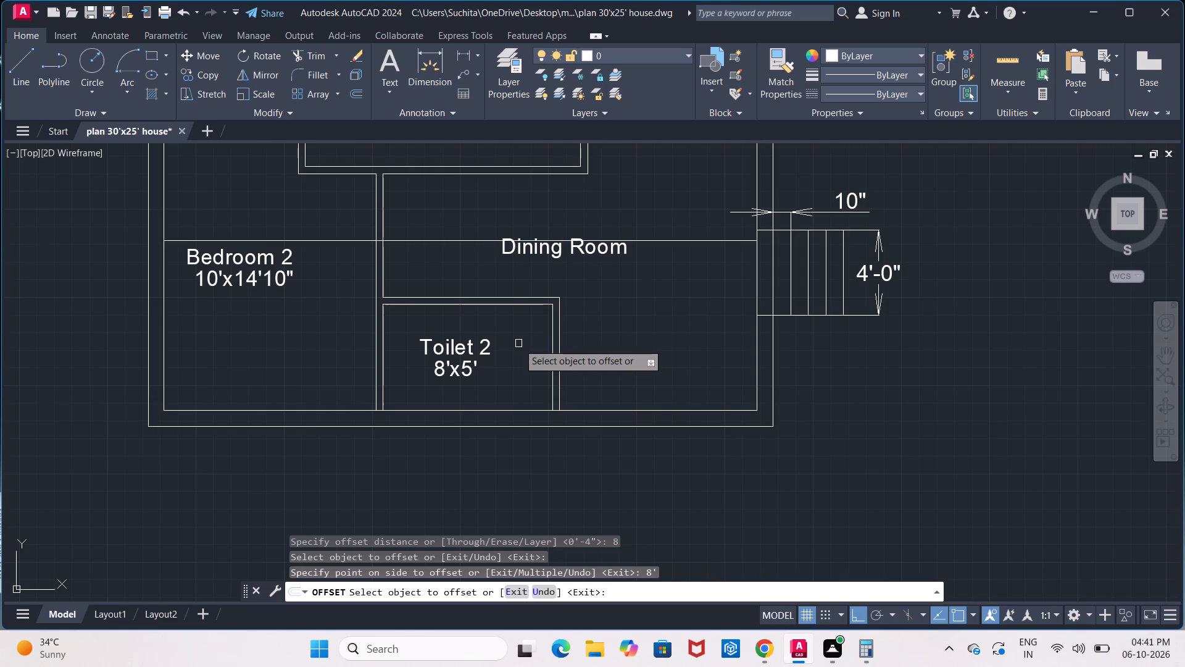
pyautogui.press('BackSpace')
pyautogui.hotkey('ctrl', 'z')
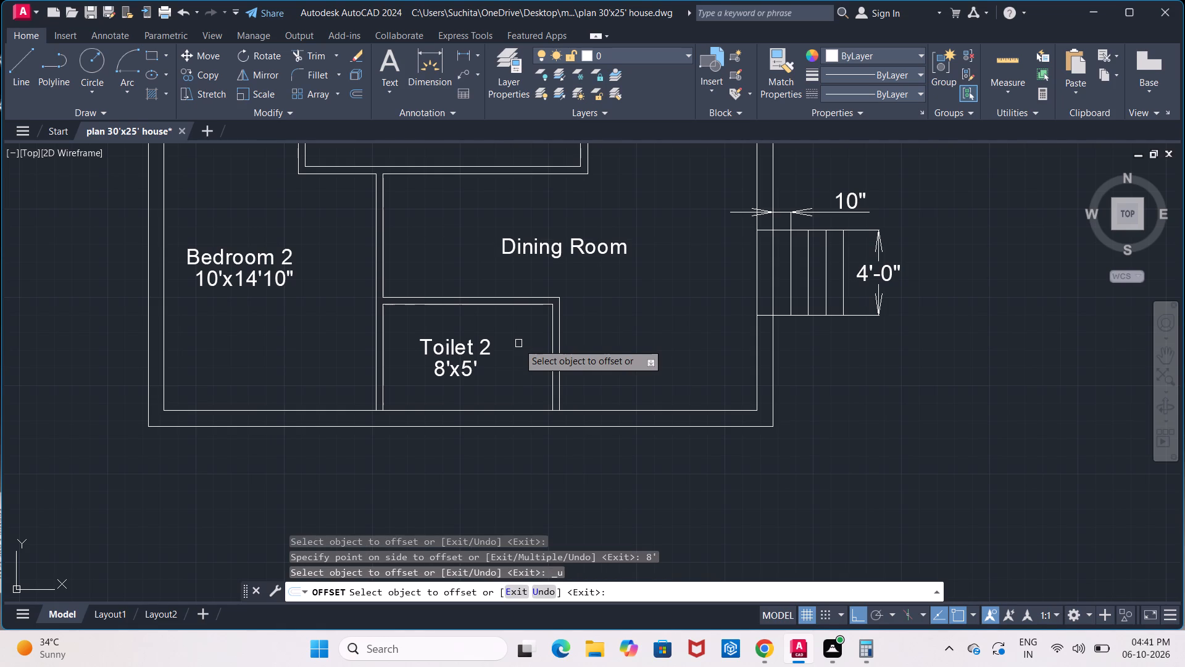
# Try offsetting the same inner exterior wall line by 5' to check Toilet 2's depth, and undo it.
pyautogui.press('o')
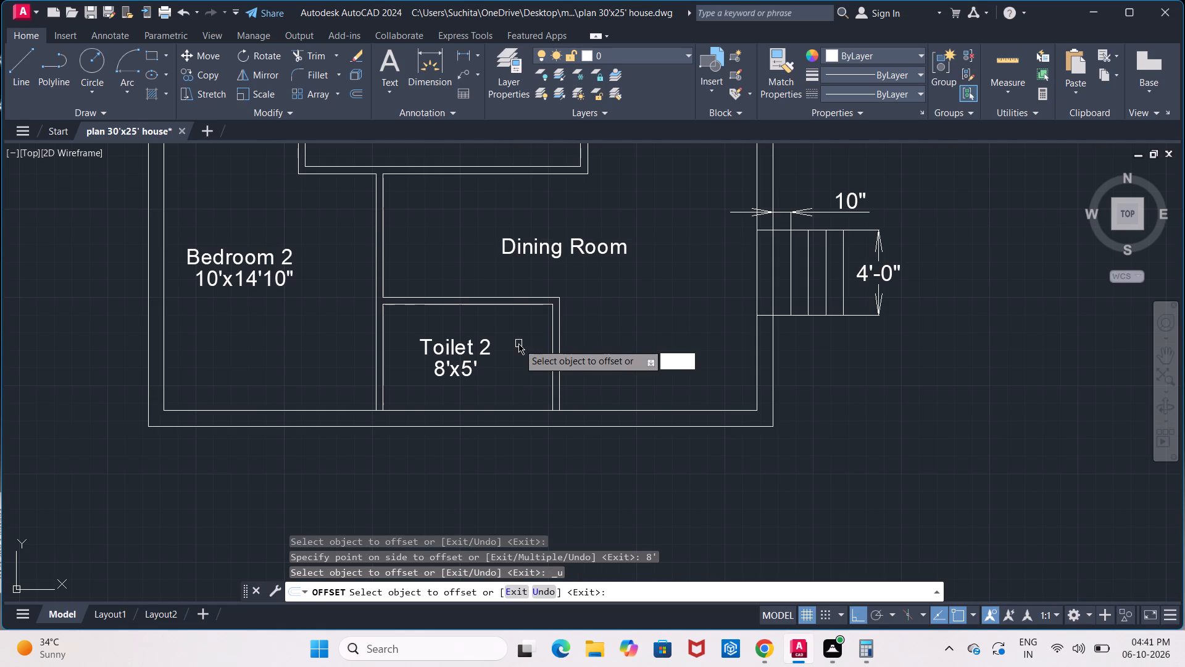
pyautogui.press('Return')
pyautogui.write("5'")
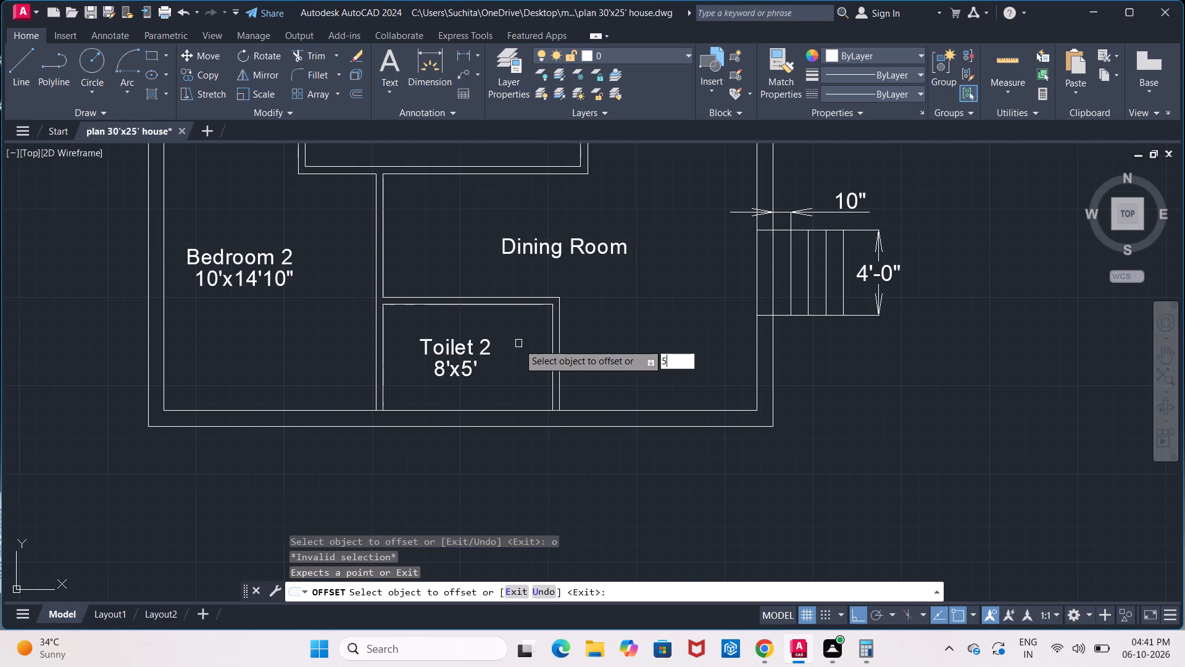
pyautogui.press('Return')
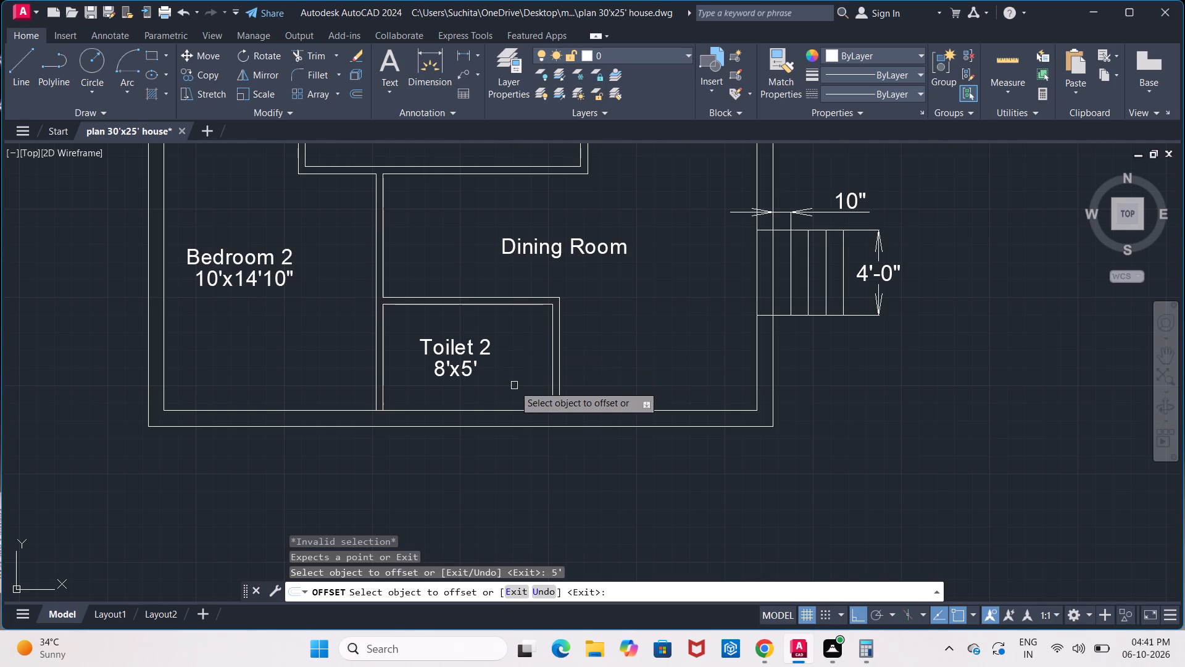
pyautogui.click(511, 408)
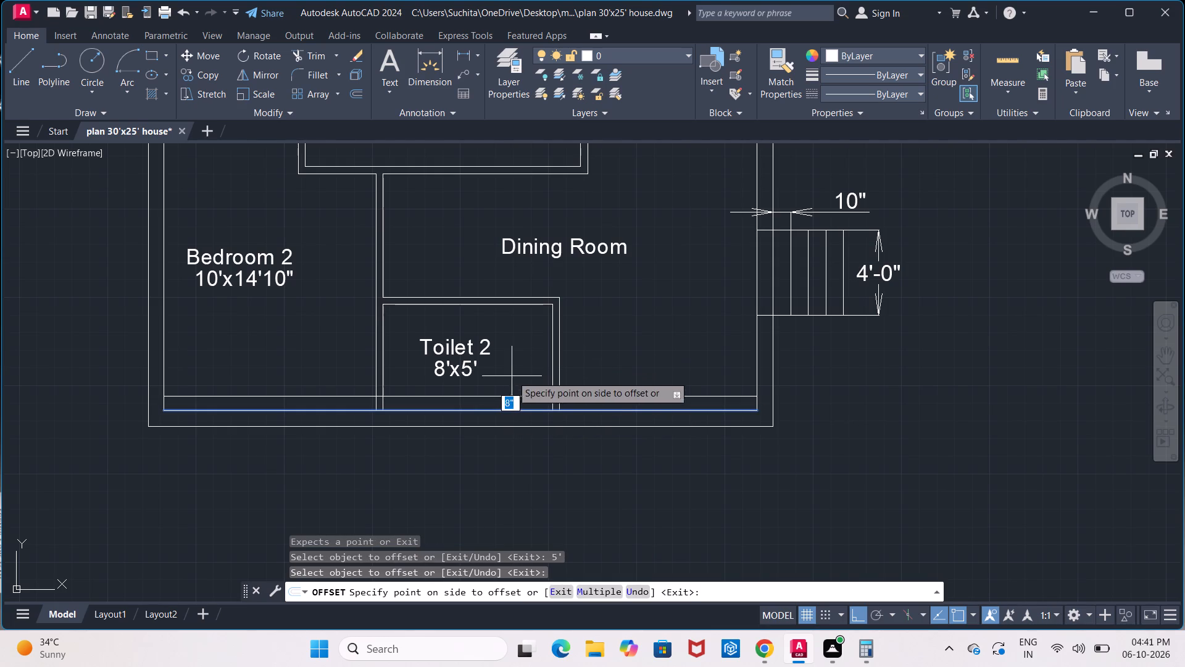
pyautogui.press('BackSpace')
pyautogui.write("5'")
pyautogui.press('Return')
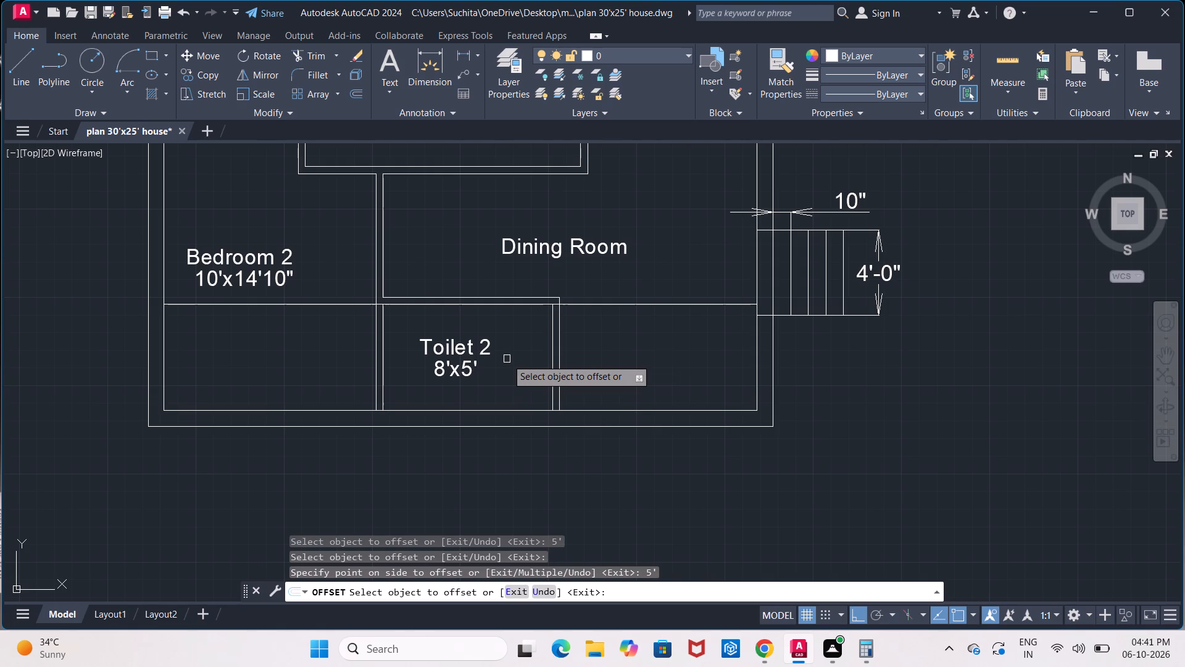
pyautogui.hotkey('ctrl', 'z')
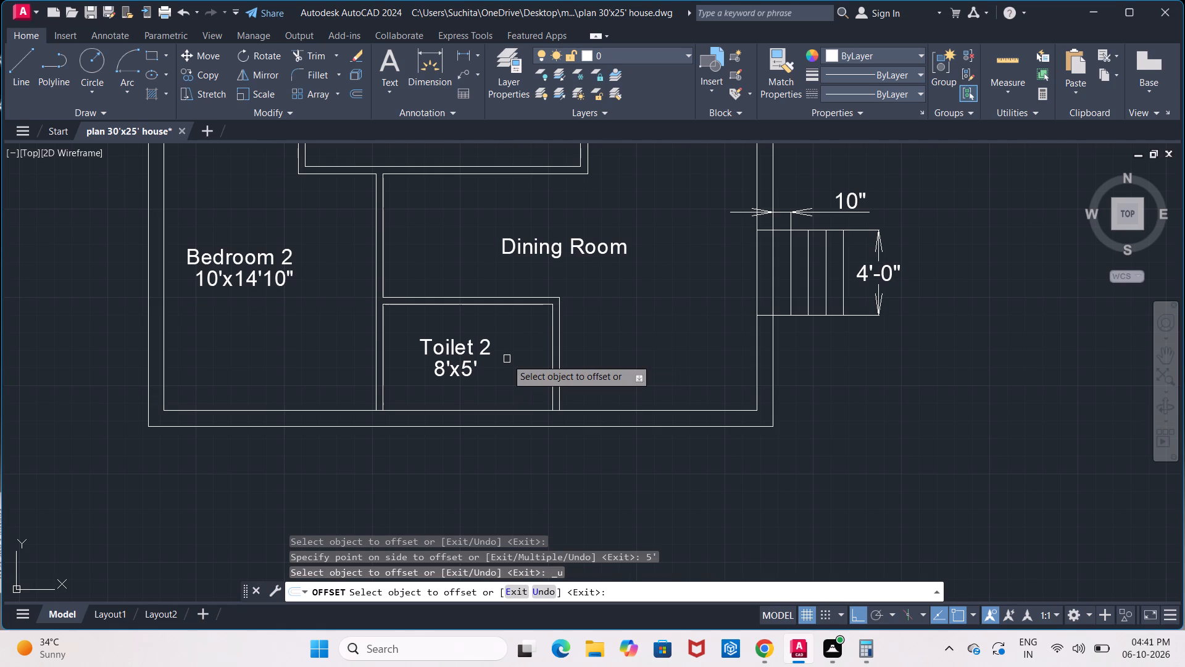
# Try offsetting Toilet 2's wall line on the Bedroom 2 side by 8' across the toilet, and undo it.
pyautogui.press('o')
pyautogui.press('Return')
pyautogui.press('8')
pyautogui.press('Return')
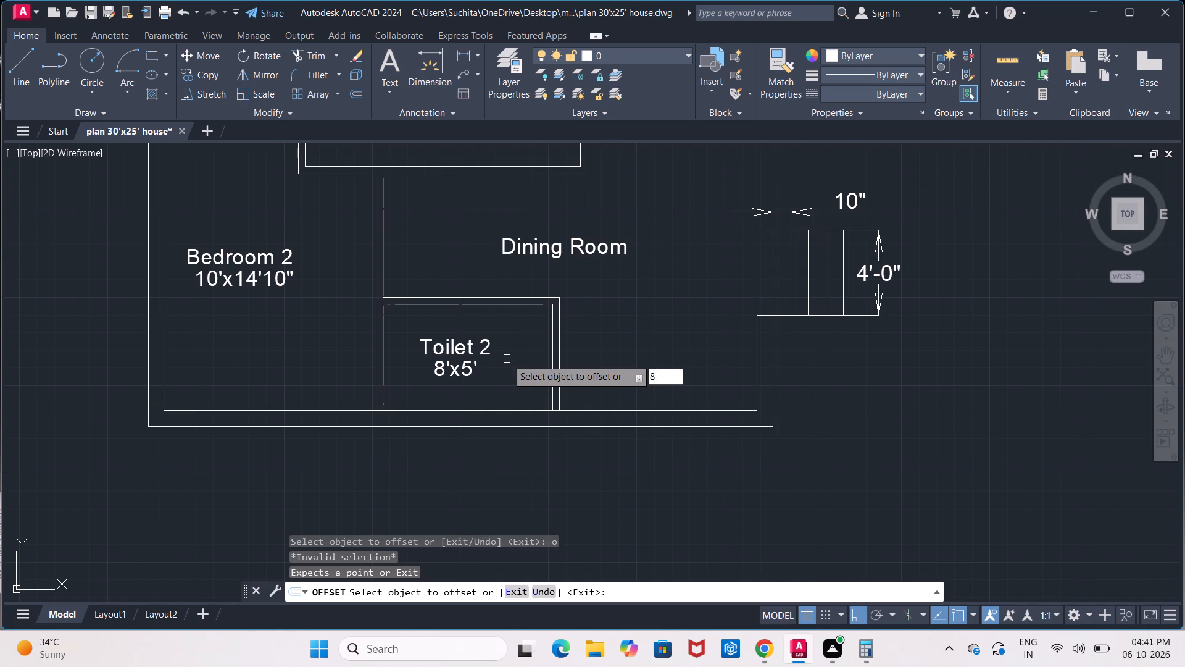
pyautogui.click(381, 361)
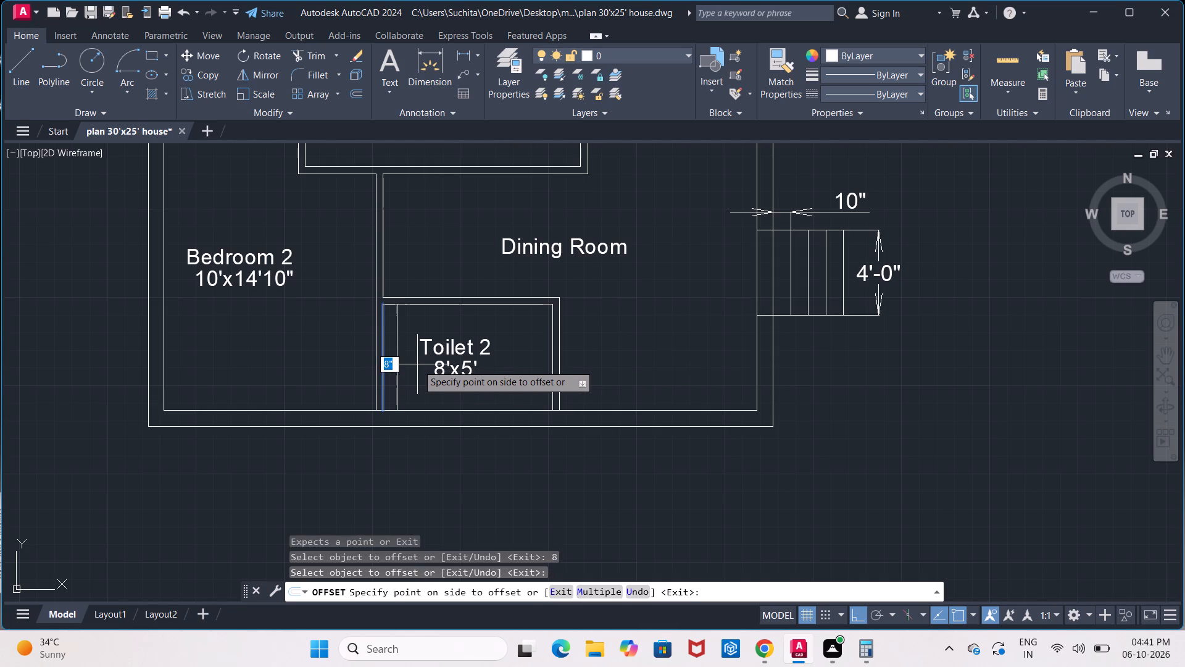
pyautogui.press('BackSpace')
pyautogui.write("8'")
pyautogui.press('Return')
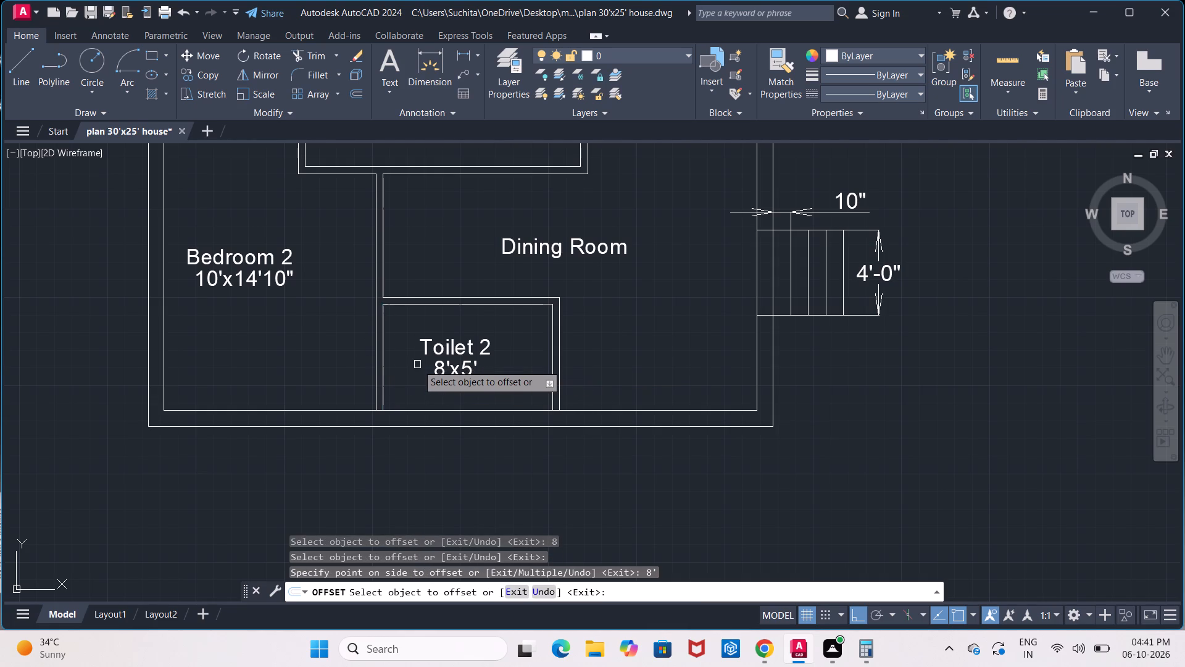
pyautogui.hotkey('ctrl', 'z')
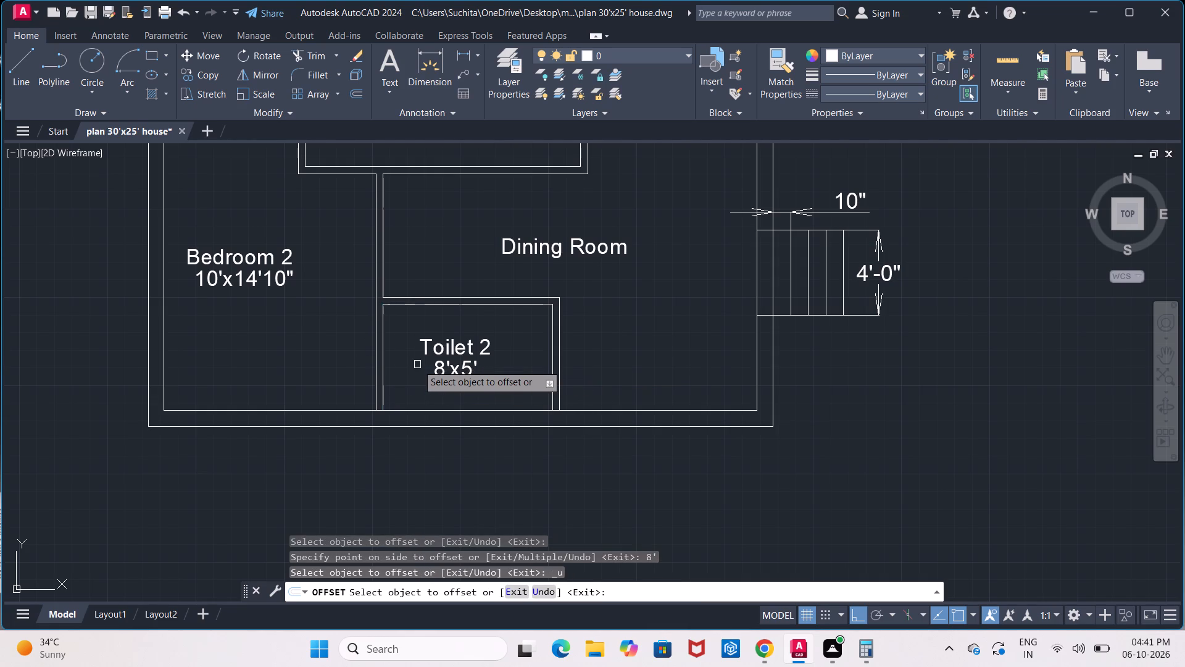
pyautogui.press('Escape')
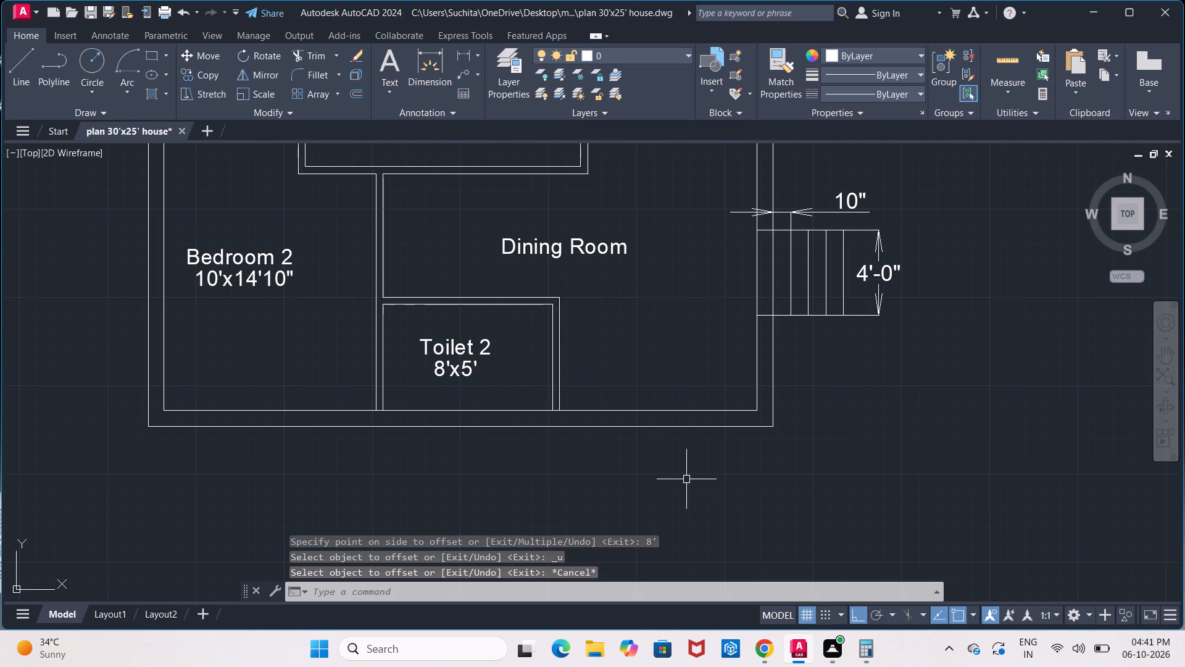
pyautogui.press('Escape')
# Measure Bedroom 2's full length along the exterior wall from the Toilet 1 partition with a temporary linear dimension.
pyautogui.scroll(-1, 679, 362)
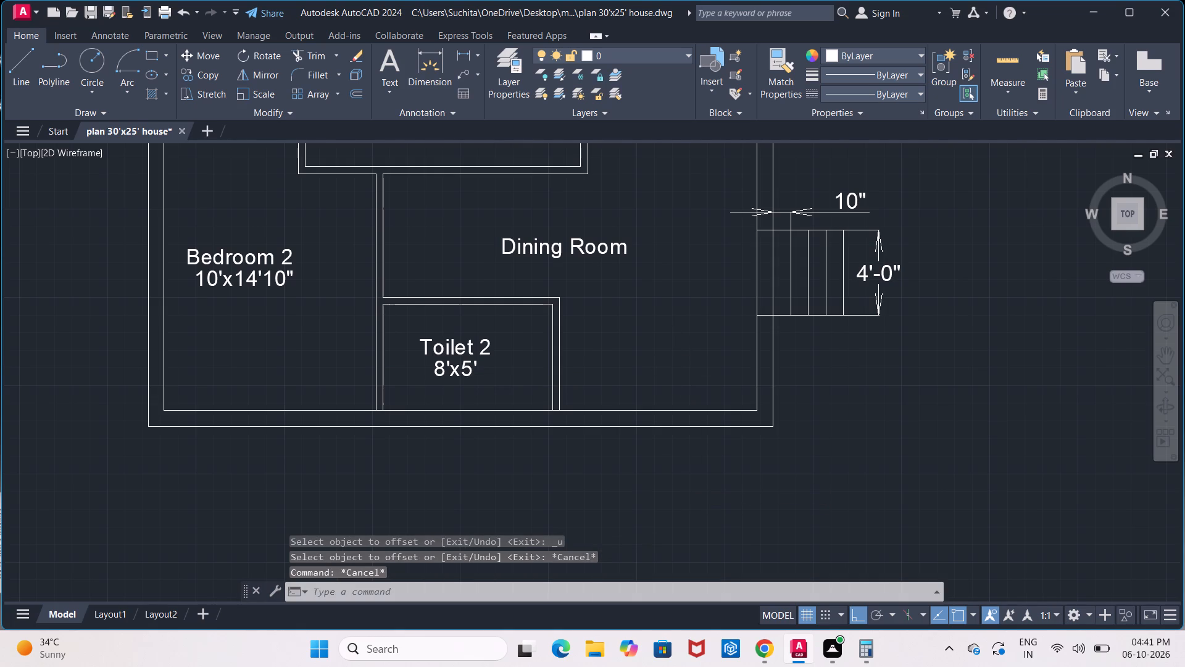
pyautogui.moveTo(679, 362); pyautogui.dragTo(540, 401, button='middle')
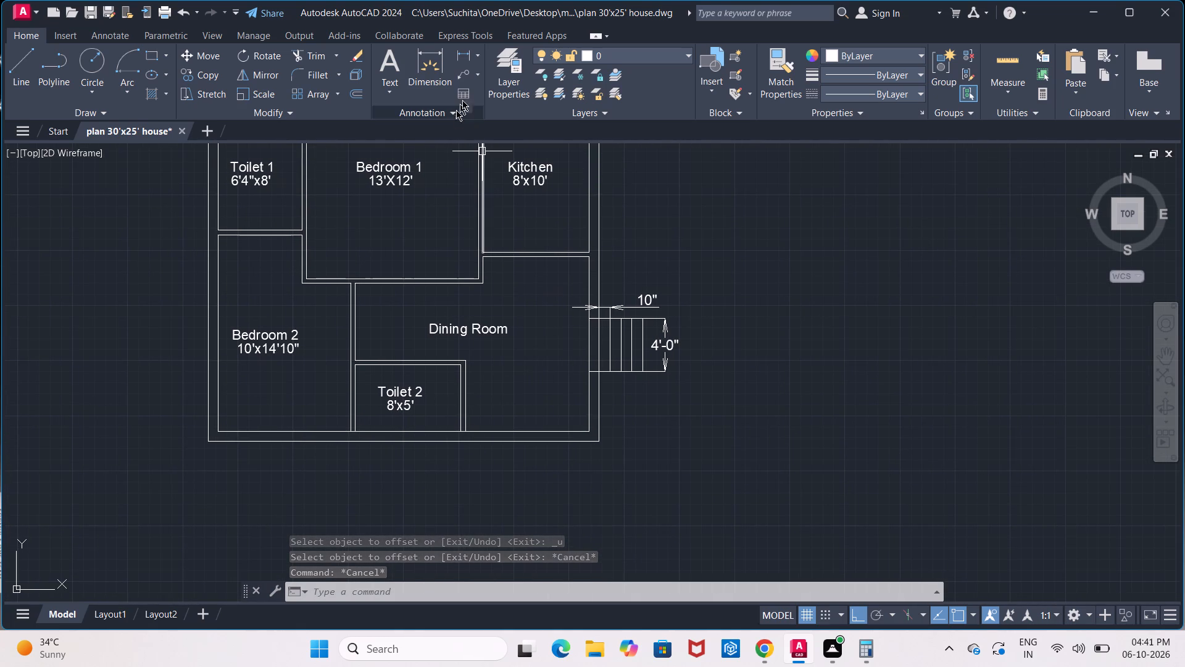
pyautogui.click(465, 60)
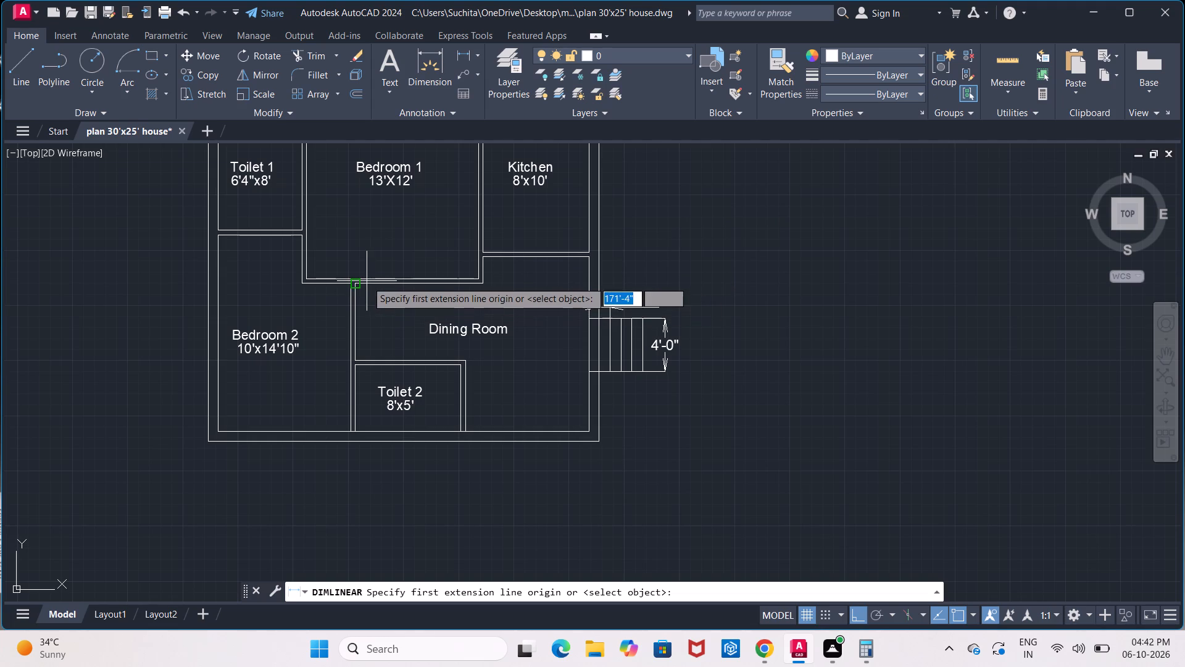
pyautogui.click(217, 240)
pyautogui.click(222, 432)
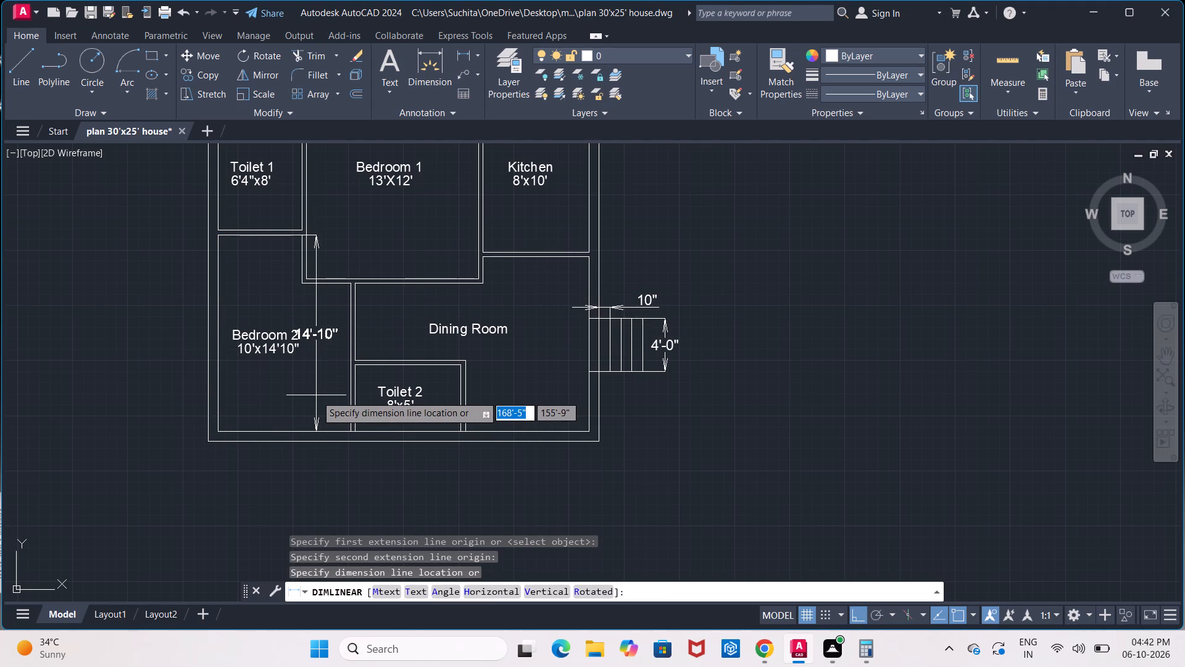
pyautogui.press('Escape')
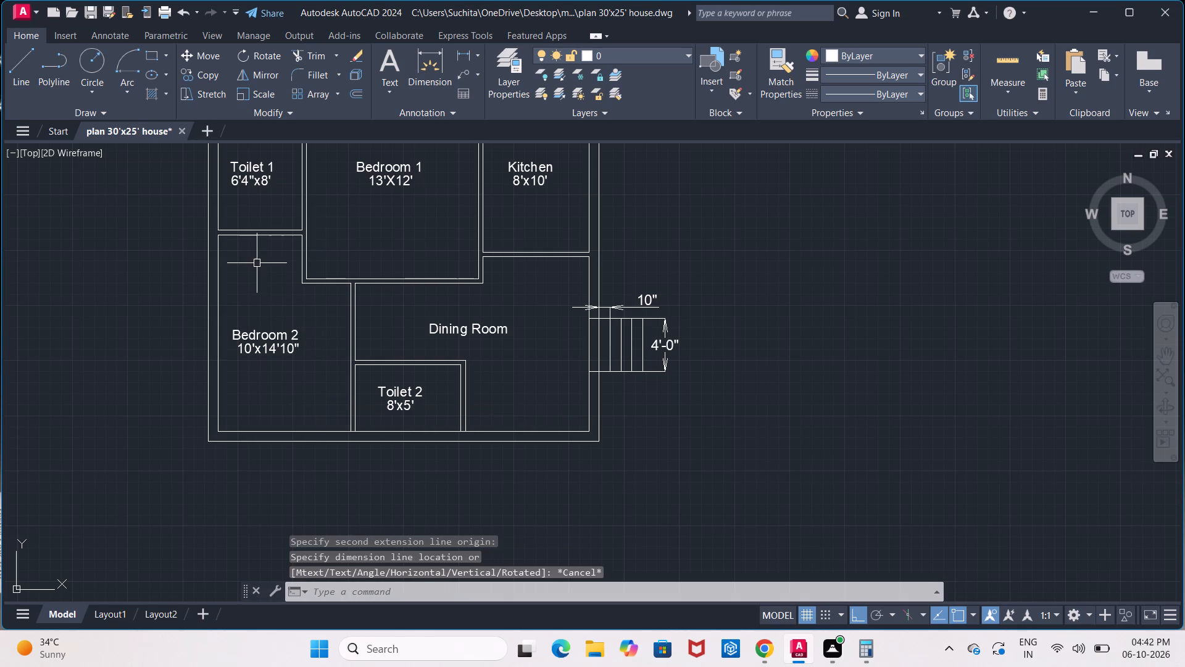
# Measure Bedroom 1's length along its kitchen-side wall with a temporary linear dimension.
pyautogui.moveTo(257, 263); pyautogui.dragTo(250, 366, button='middle')
pyautogui.scroll(-1, 247, 334)
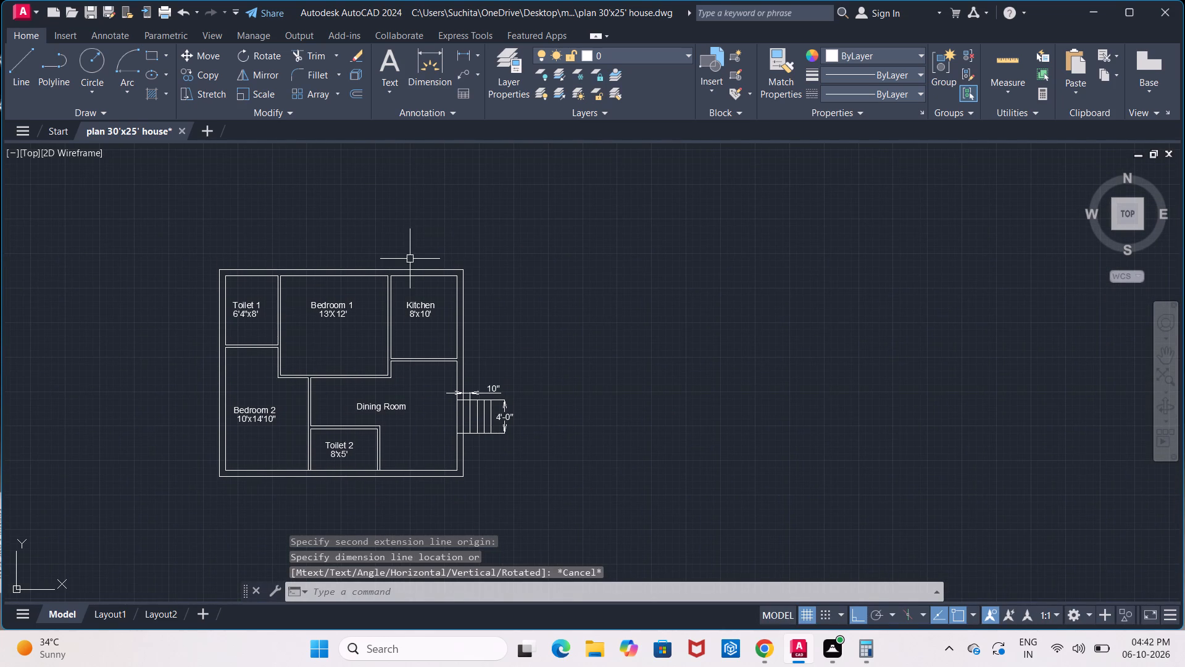
pyautogui.click(460, 58)
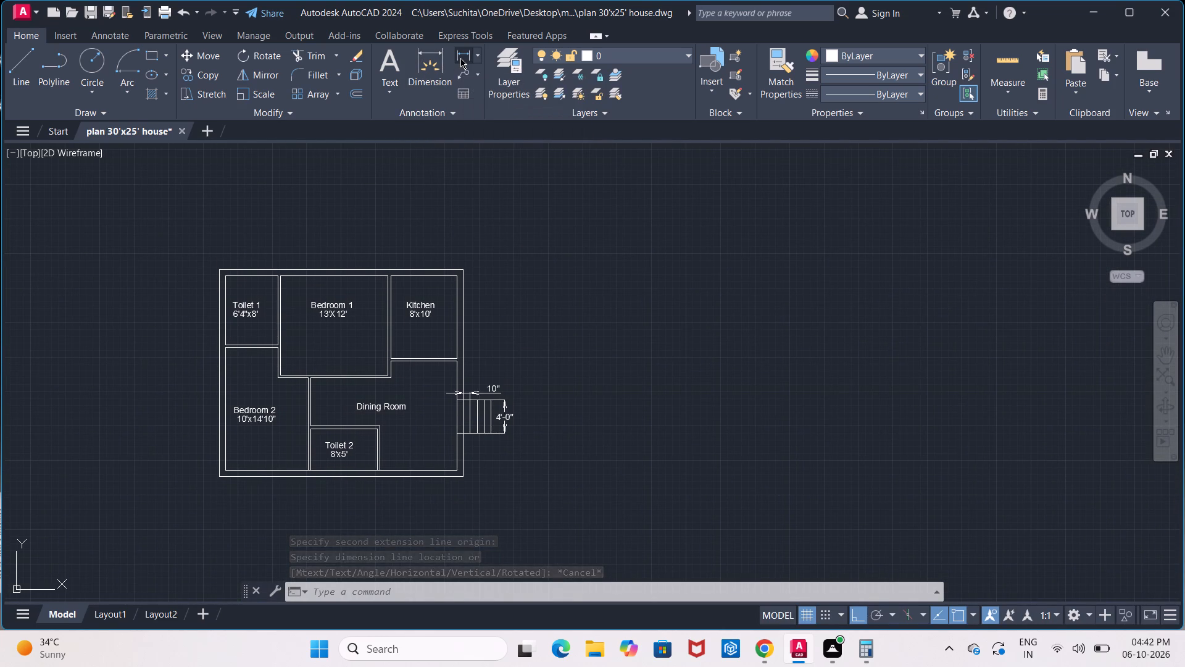
pyautogui.scroll(1, 395, 274)
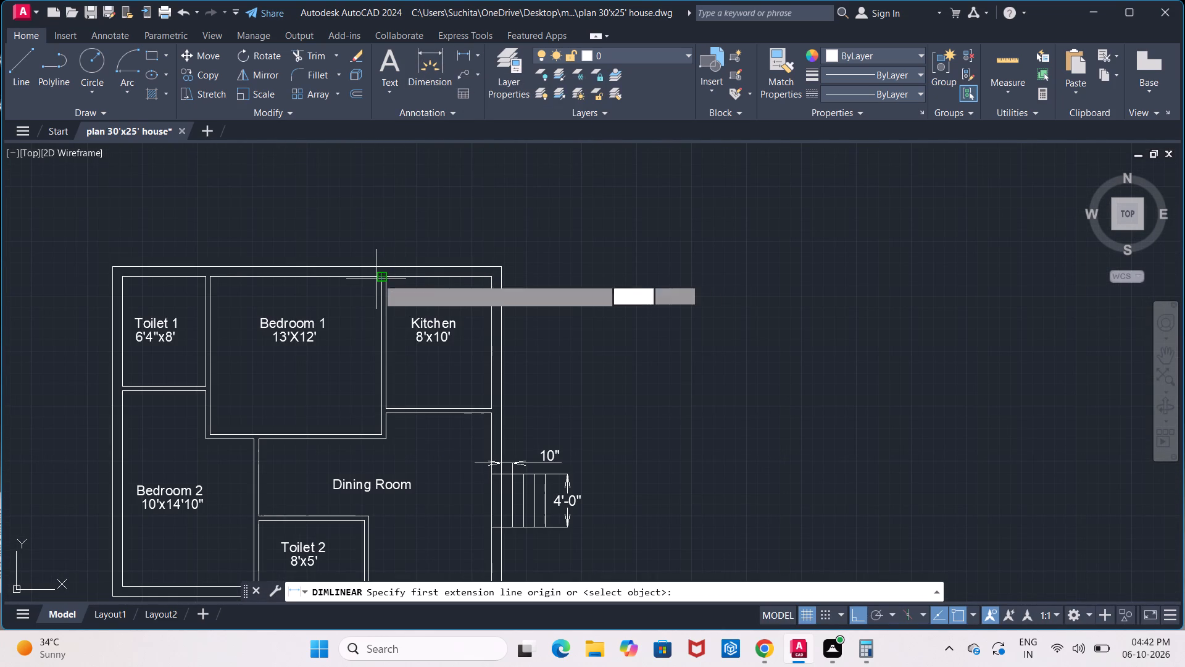
pyautogui.click(378, 278)
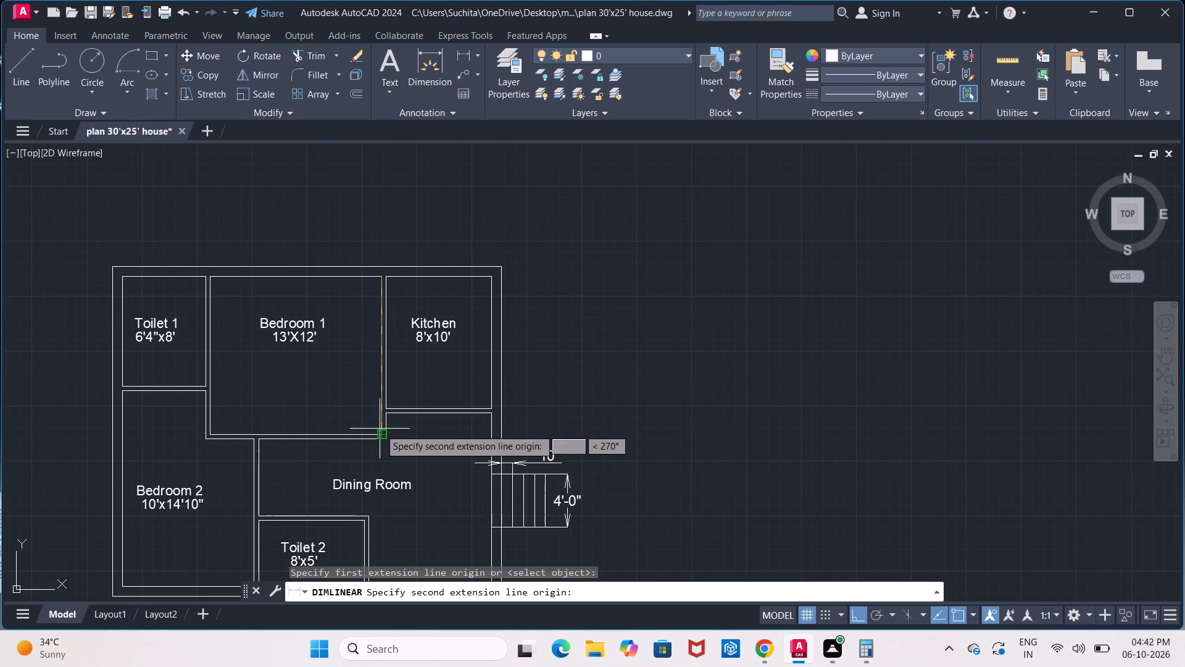
pyautogui.click(380, 432)
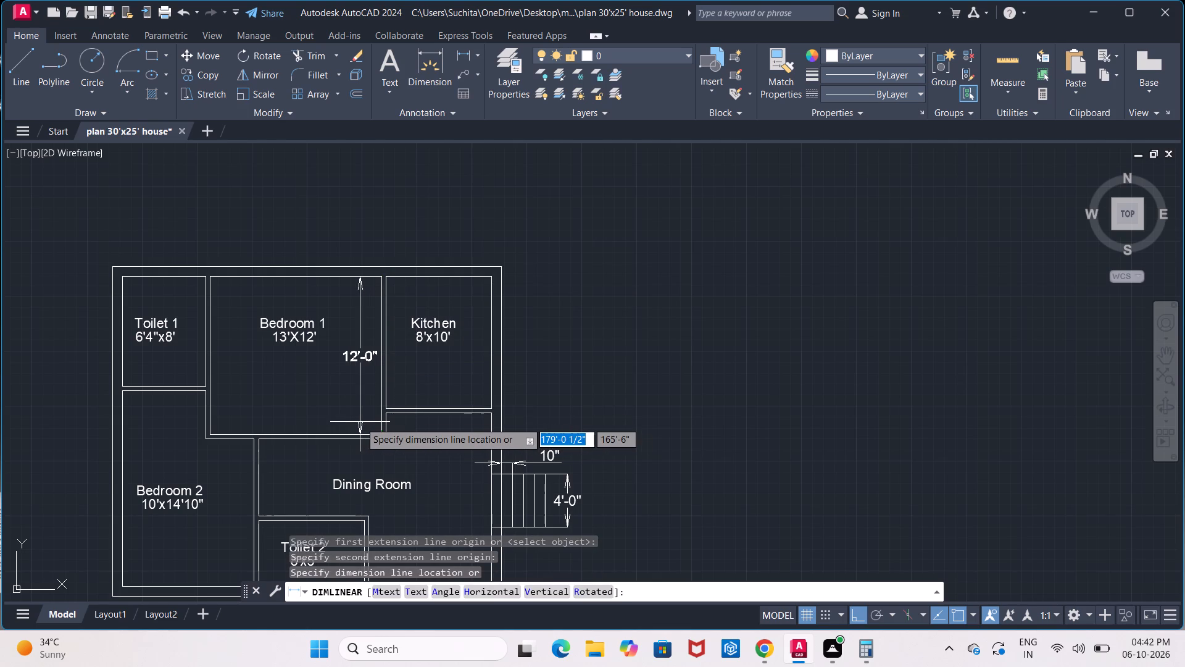
pyautogui.press('Escape')
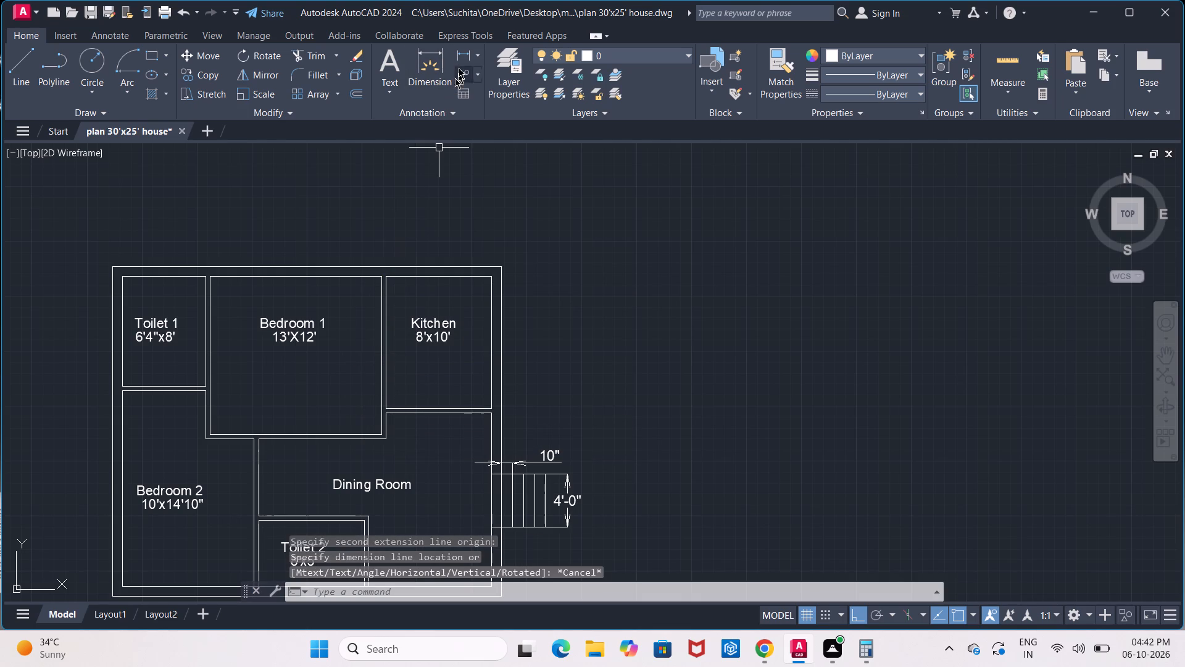
# Measure Toilet 1's depth along its Bedroom 1 partition with a temporary linear dimension, and repeat it from the opposite corner.
pyautogui.click(460, 59)
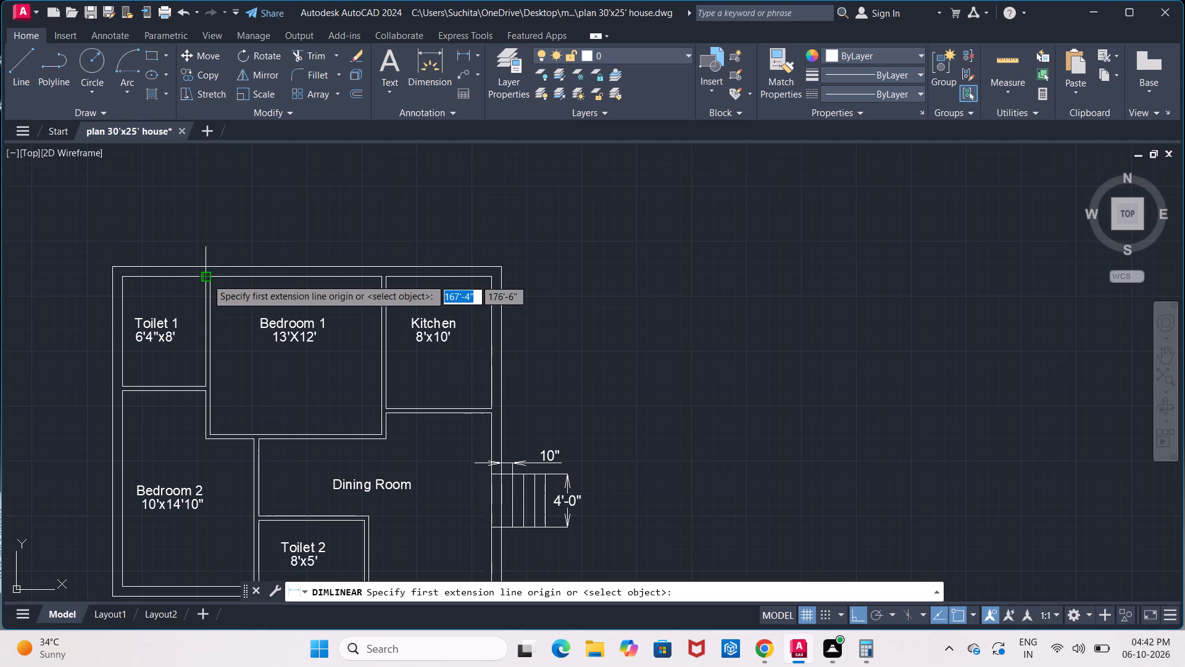
pyautogui.click(206, 277)
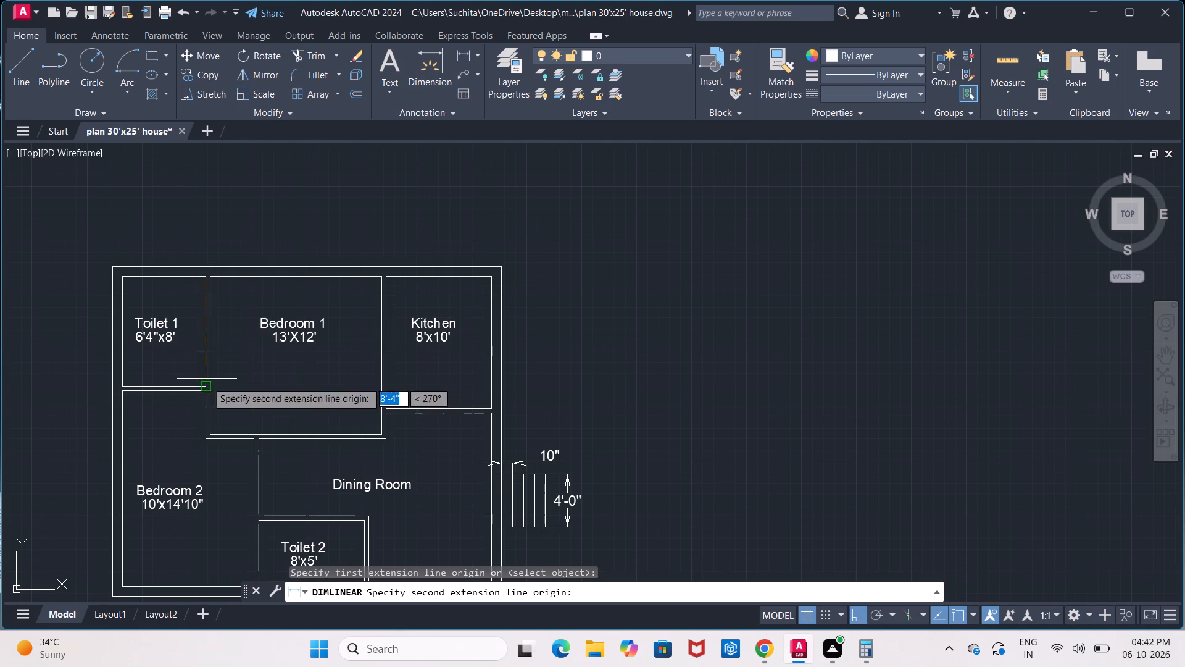
pyautogui.click(206, 386)
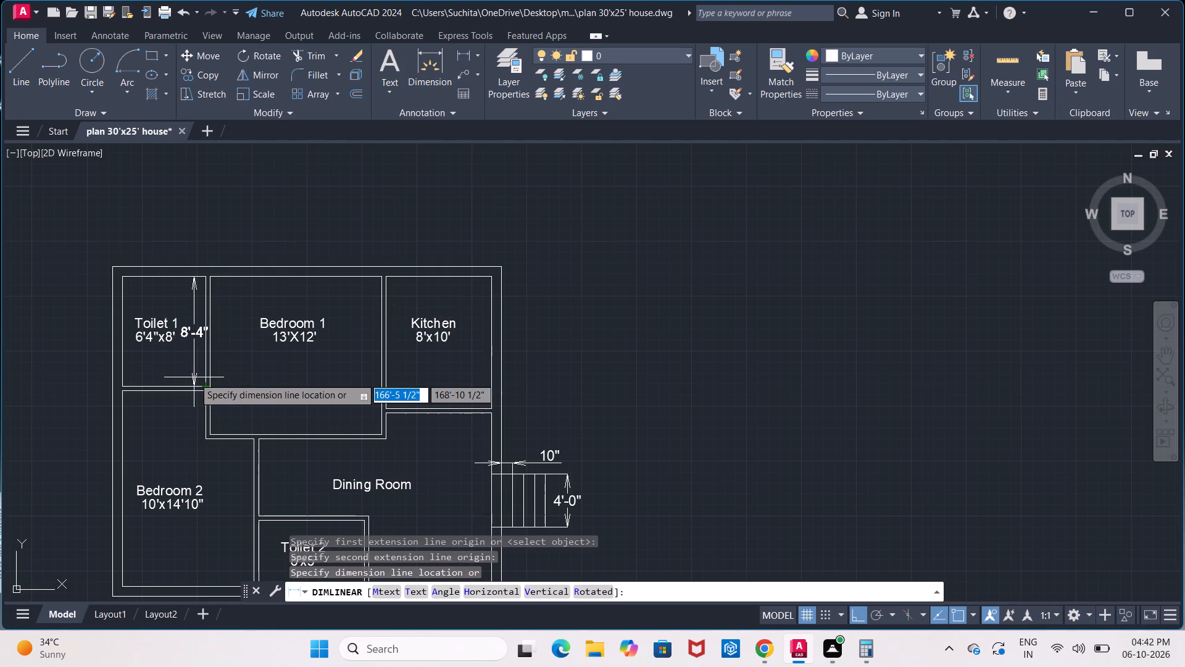
pyautogui.press('Escape')
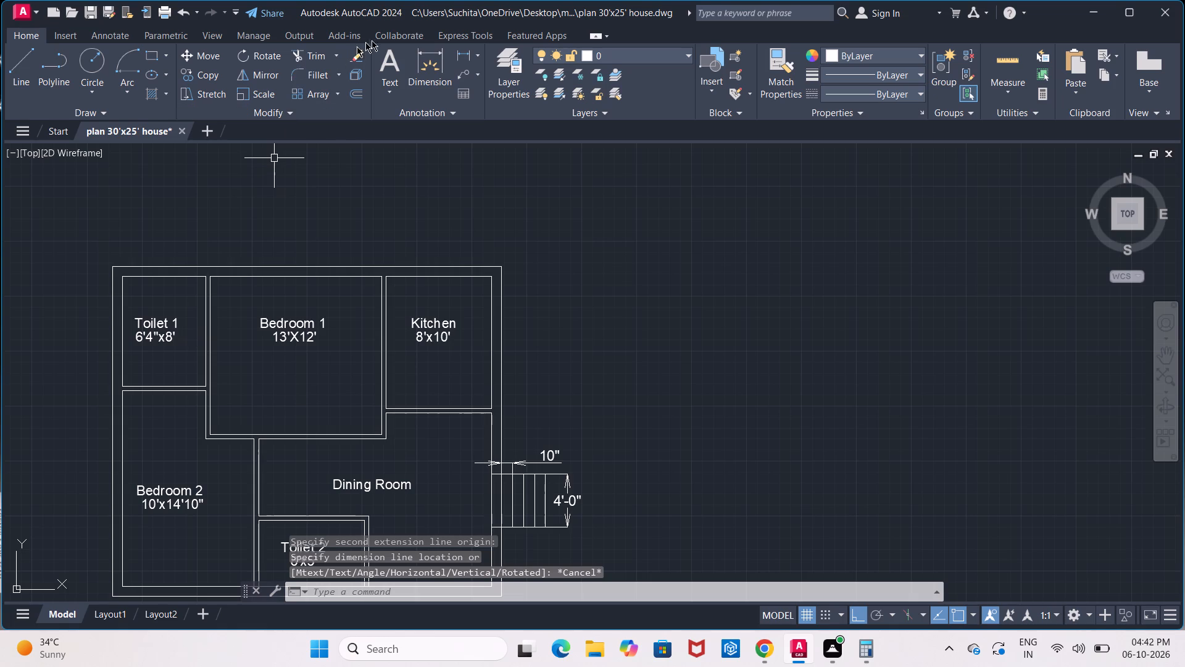
pyautogui.click(457, 53)
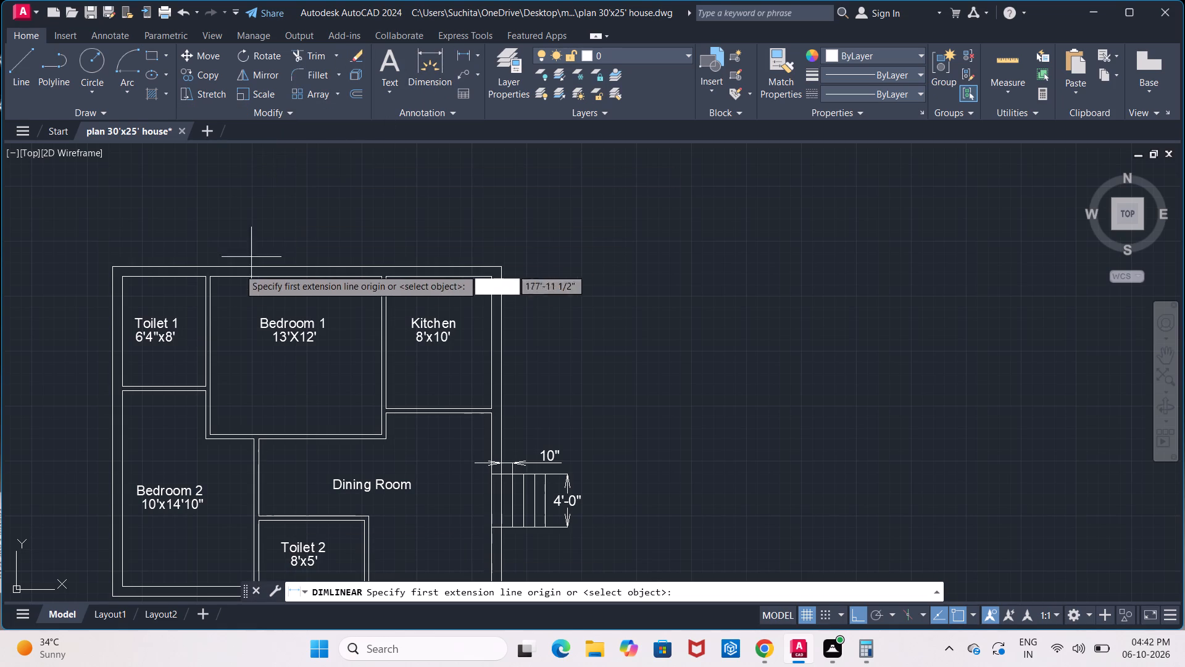
pyautogui.scroll(2, 204, 289)
pyautogui.moveTo(208, 285); pyautogui.dragTo(211, 211, button='middle')
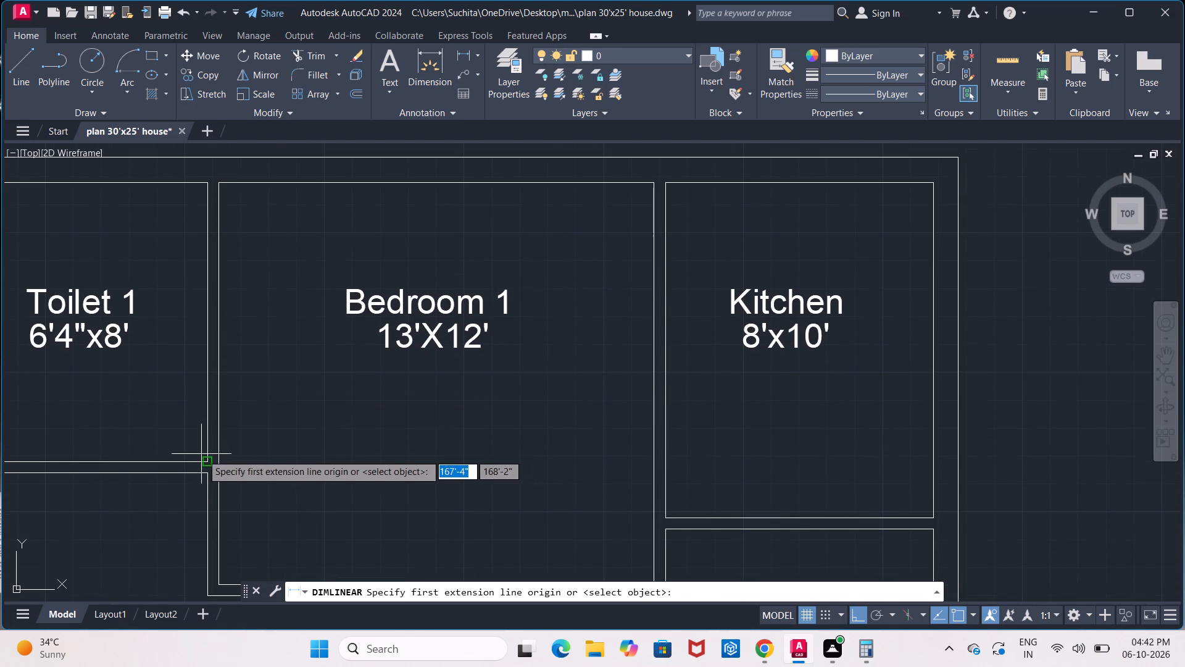
pyautogui.click(205, 459)
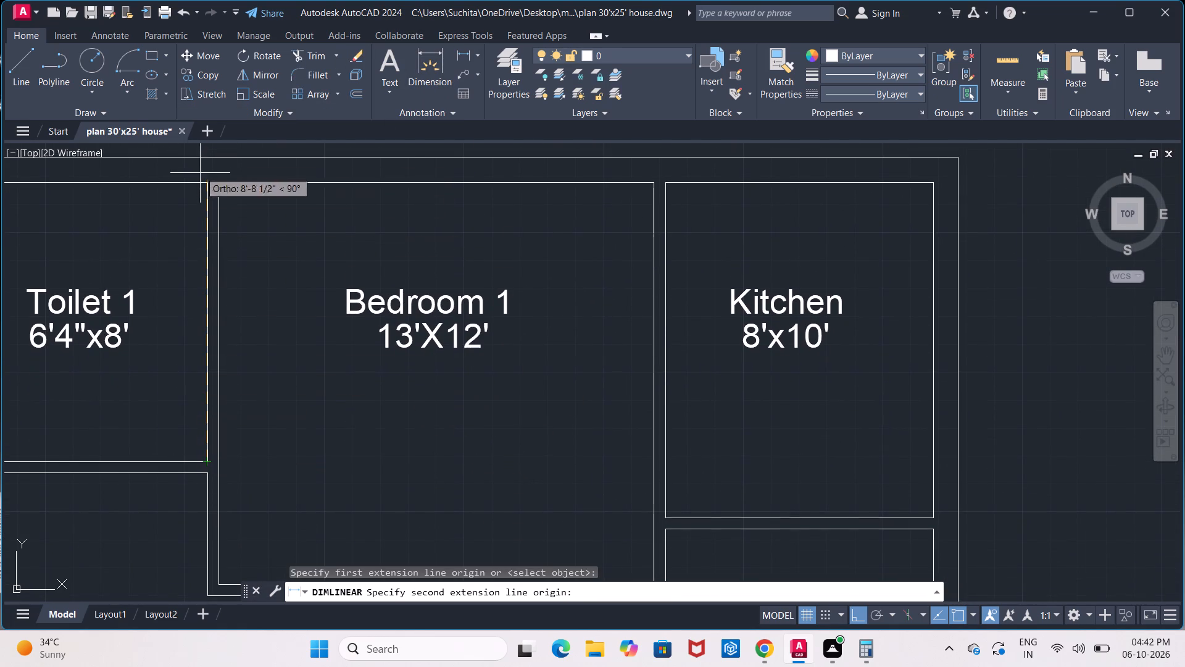
pyautogui.click(206, 182)
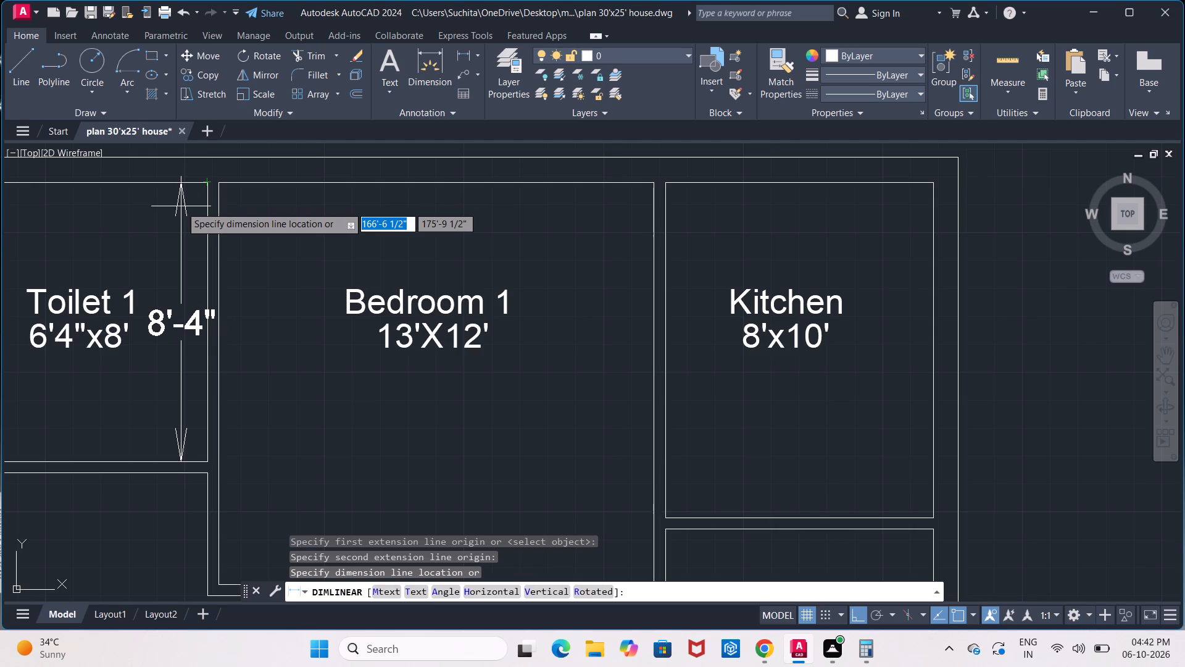
pyautogui.press('Escape')
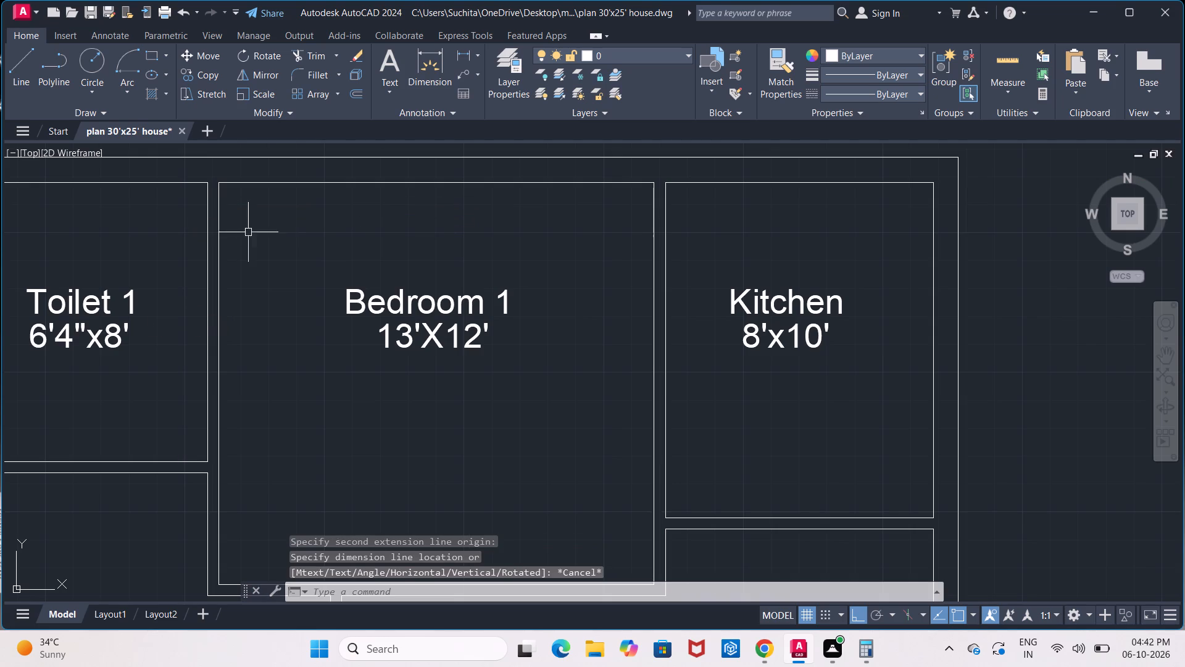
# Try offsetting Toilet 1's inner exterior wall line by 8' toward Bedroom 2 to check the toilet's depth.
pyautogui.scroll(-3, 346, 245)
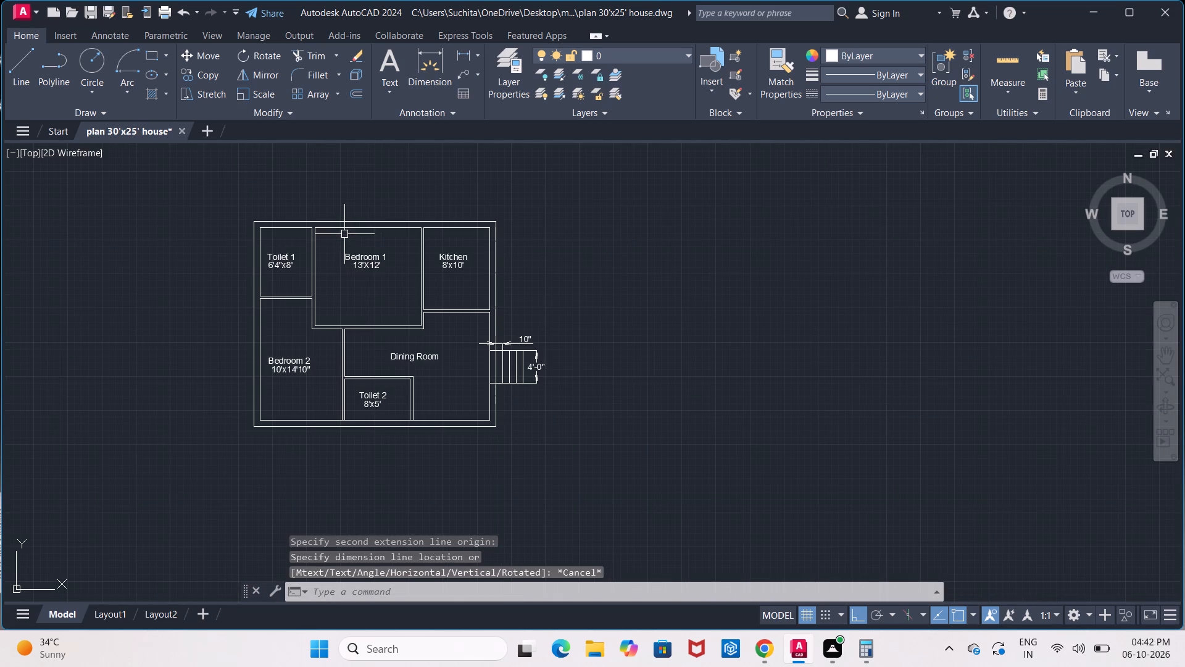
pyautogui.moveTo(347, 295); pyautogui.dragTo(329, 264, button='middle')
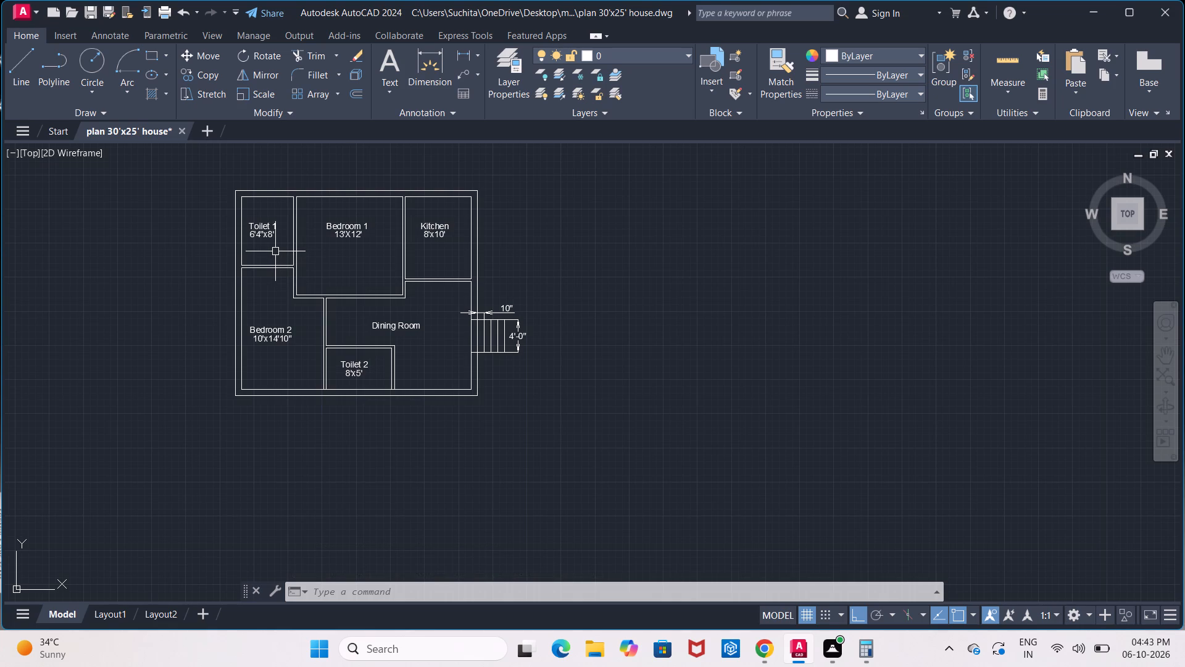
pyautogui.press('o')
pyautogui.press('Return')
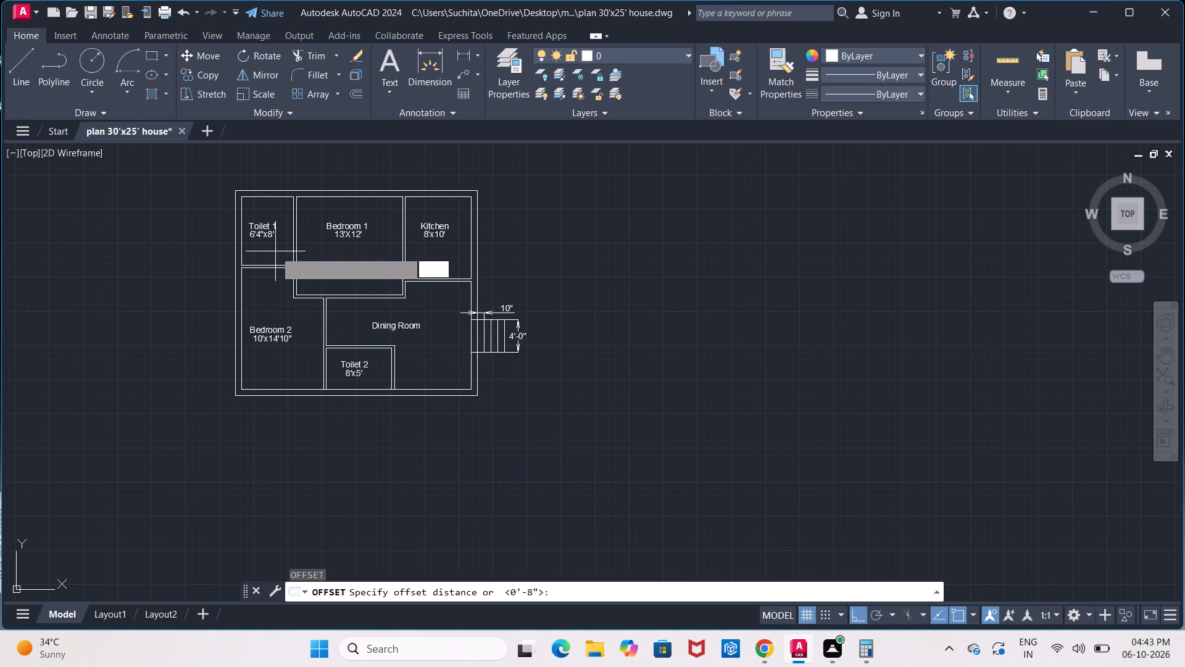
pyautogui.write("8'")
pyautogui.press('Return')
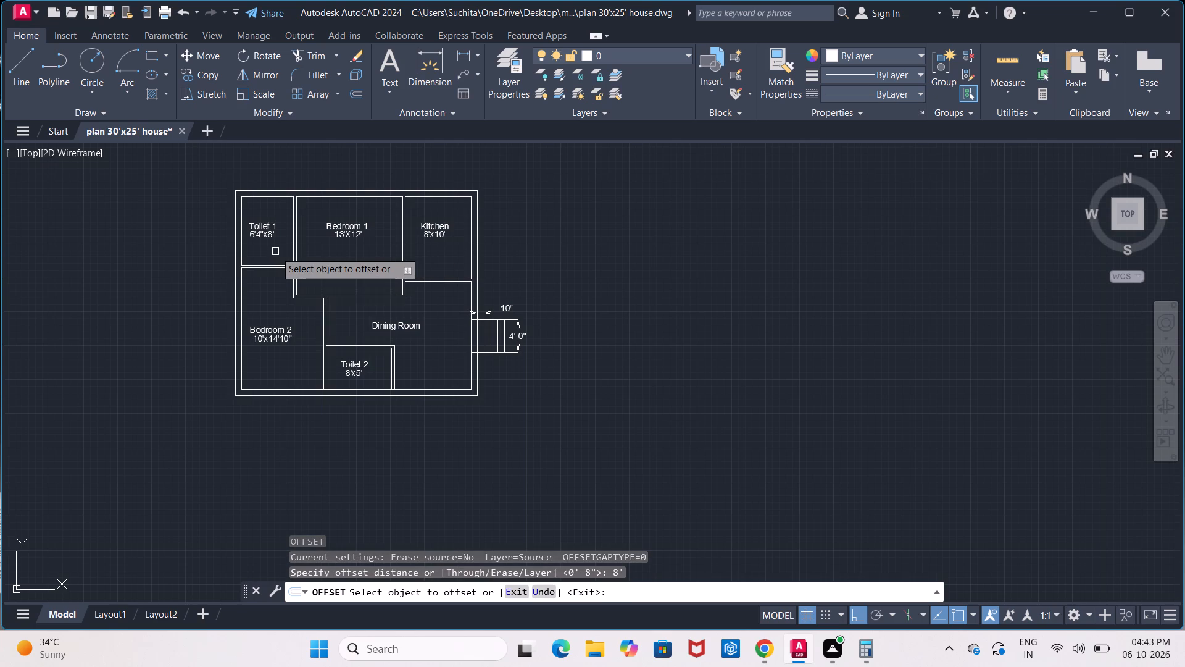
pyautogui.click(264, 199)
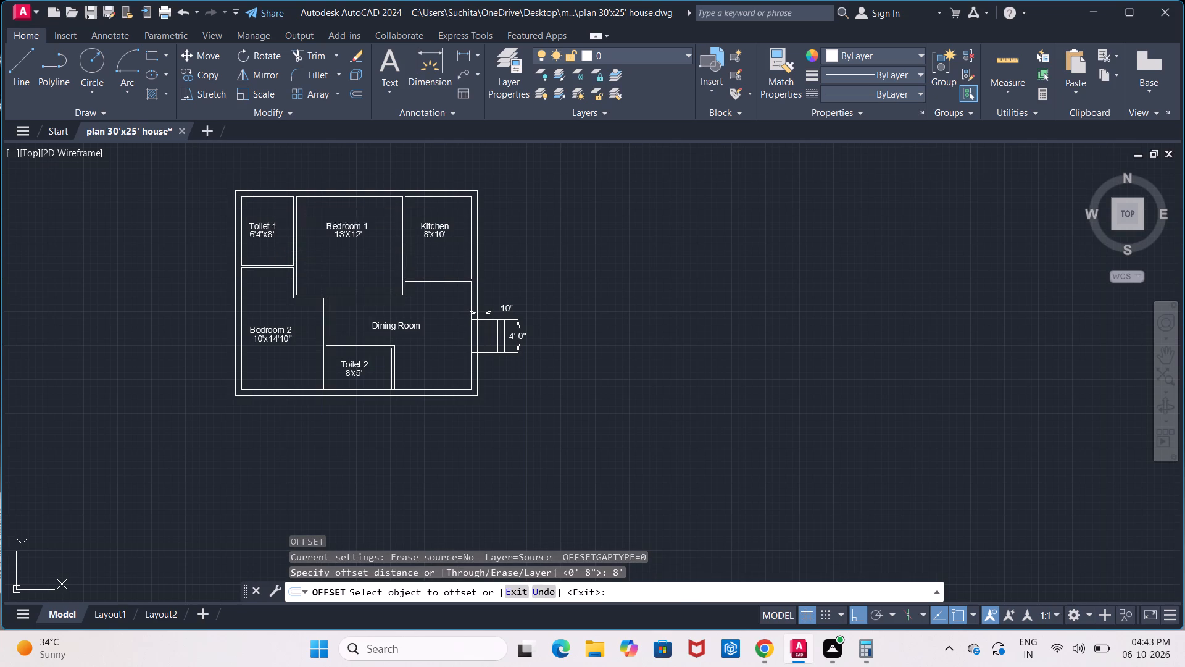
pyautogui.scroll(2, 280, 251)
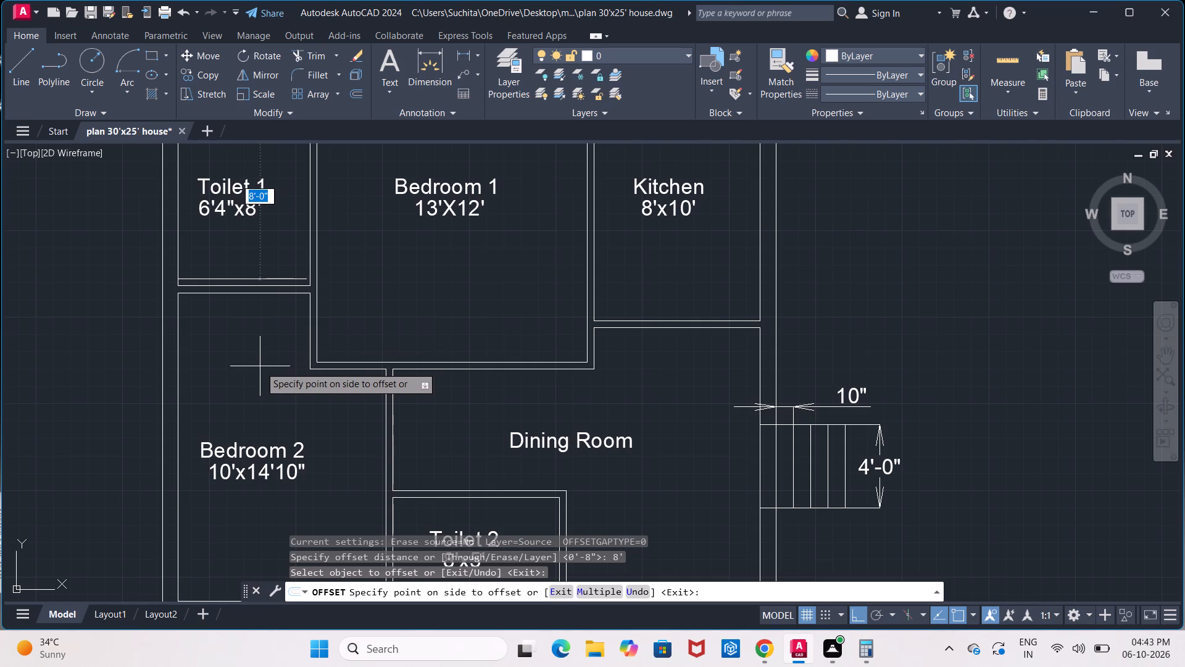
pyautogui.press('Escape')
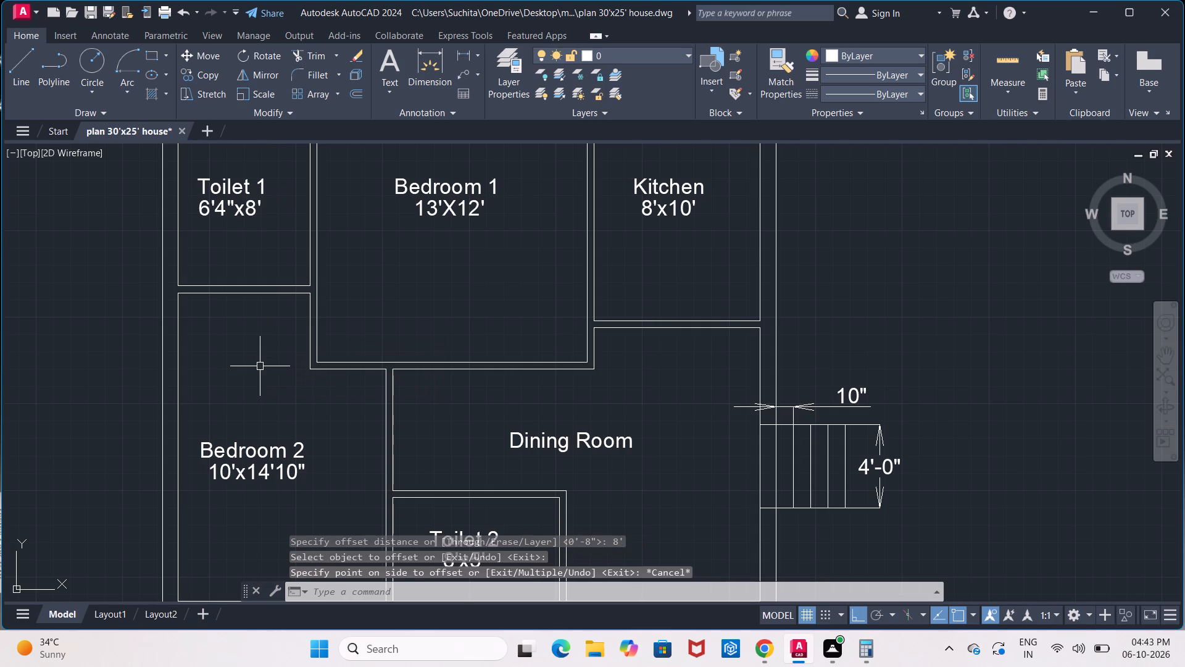
# Add a linear dimension for the house's full outer depth, outside the exterior wall beside Toilet 1 and Bedroom 2.
pyautogui.scroll(2, 260, 366)
pyautogui.scroll(-3, 260, 366)
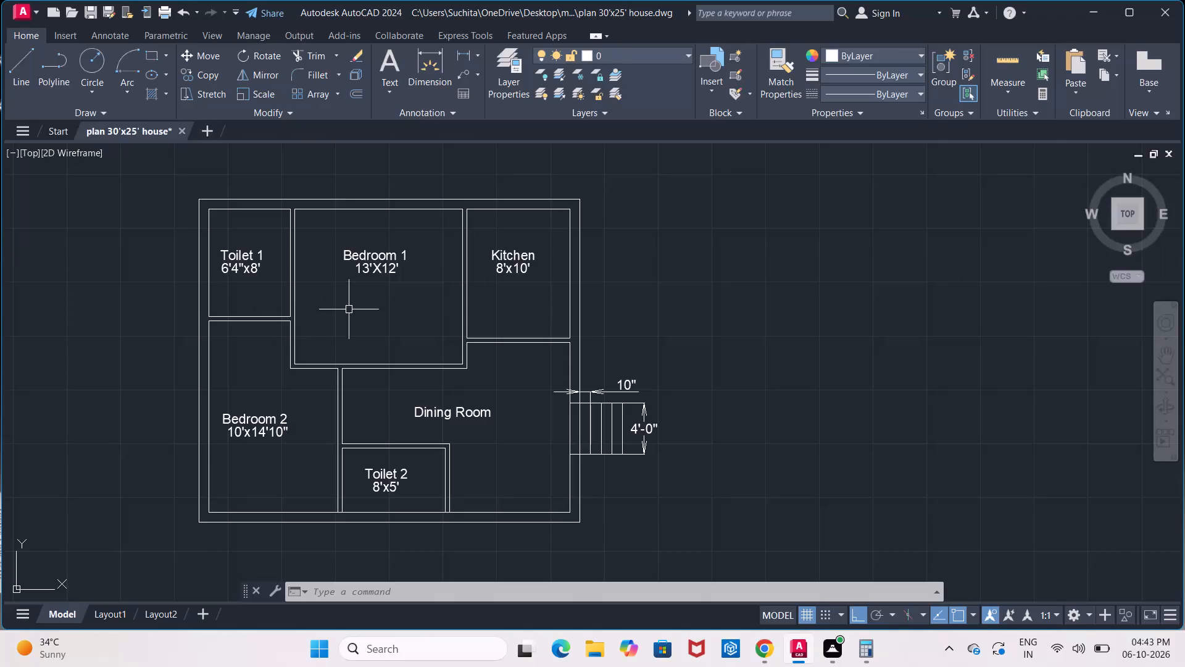
pyautogui.scroll(1, 328, 302)
pyautogui.moveTo(328, 302); pyautogui.dragTo(386, 218, button='middle')
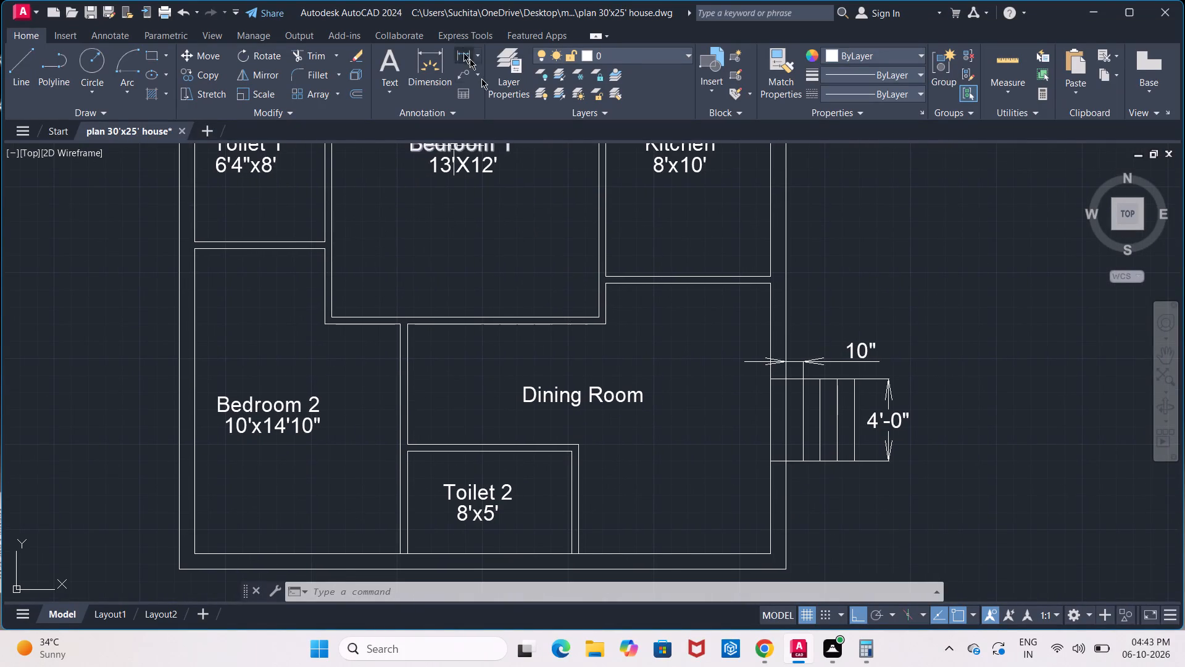
pyautogui.click(459, 56)
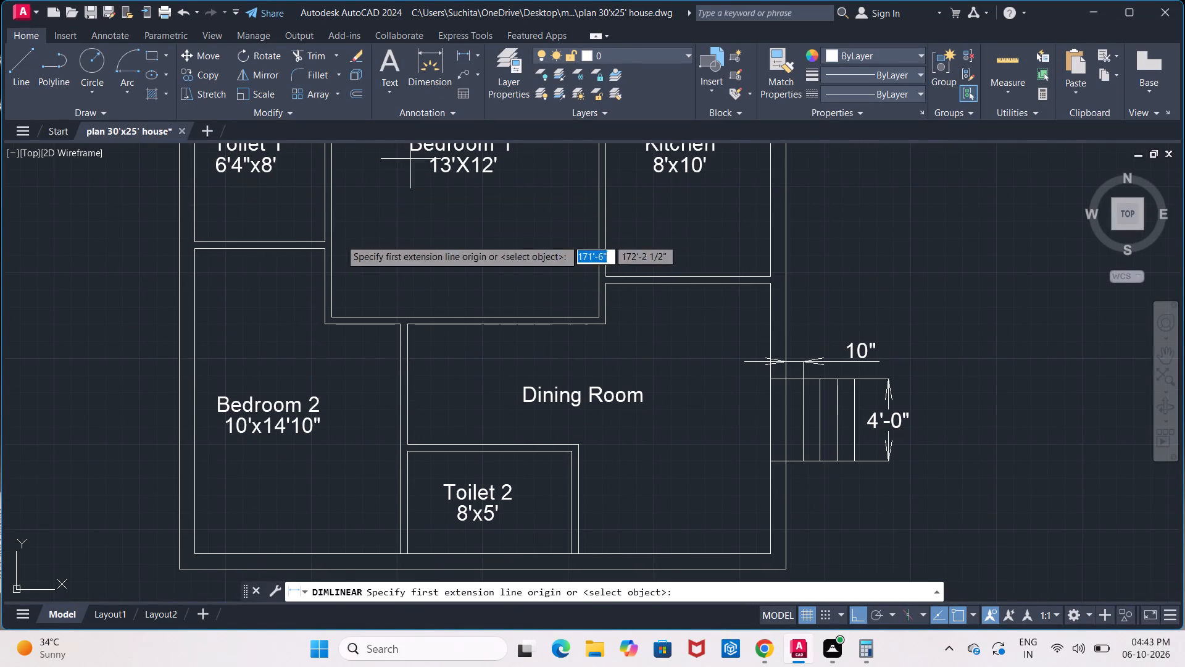
pyautogui.scroll(-1, 264, 279)
pyautogui.moveTo(264, 281); pyautogui.dragTo(277, 348, button='middle')
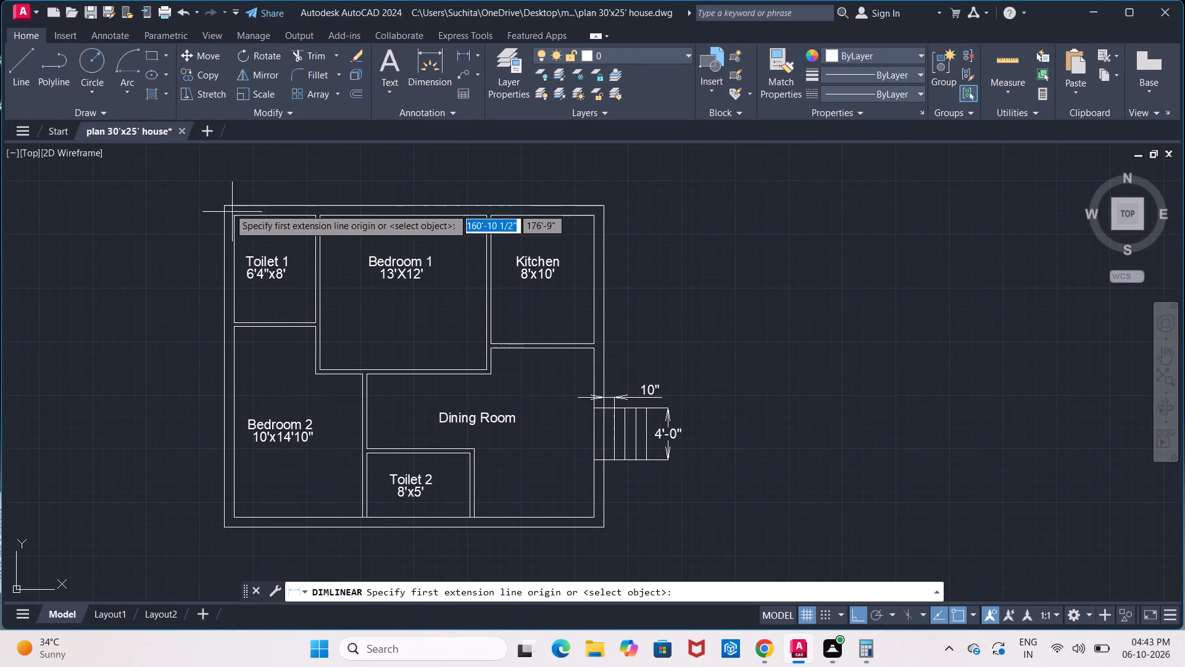
pyautogui.click(225, 204)
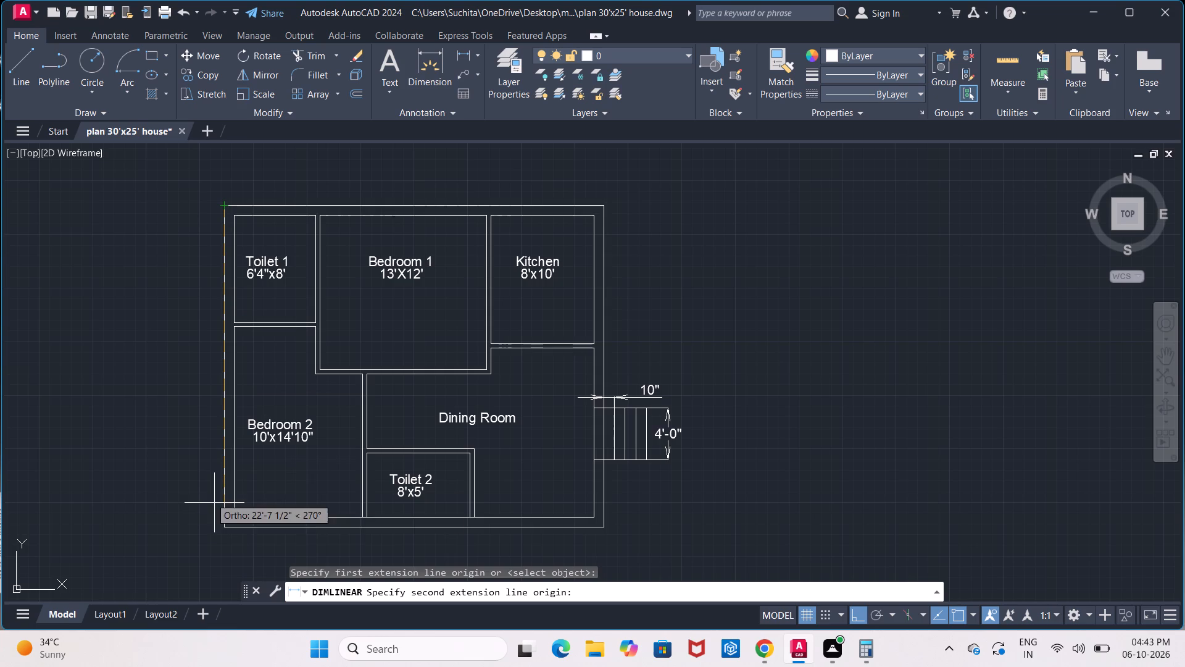
pyautogui.click(226, 525)
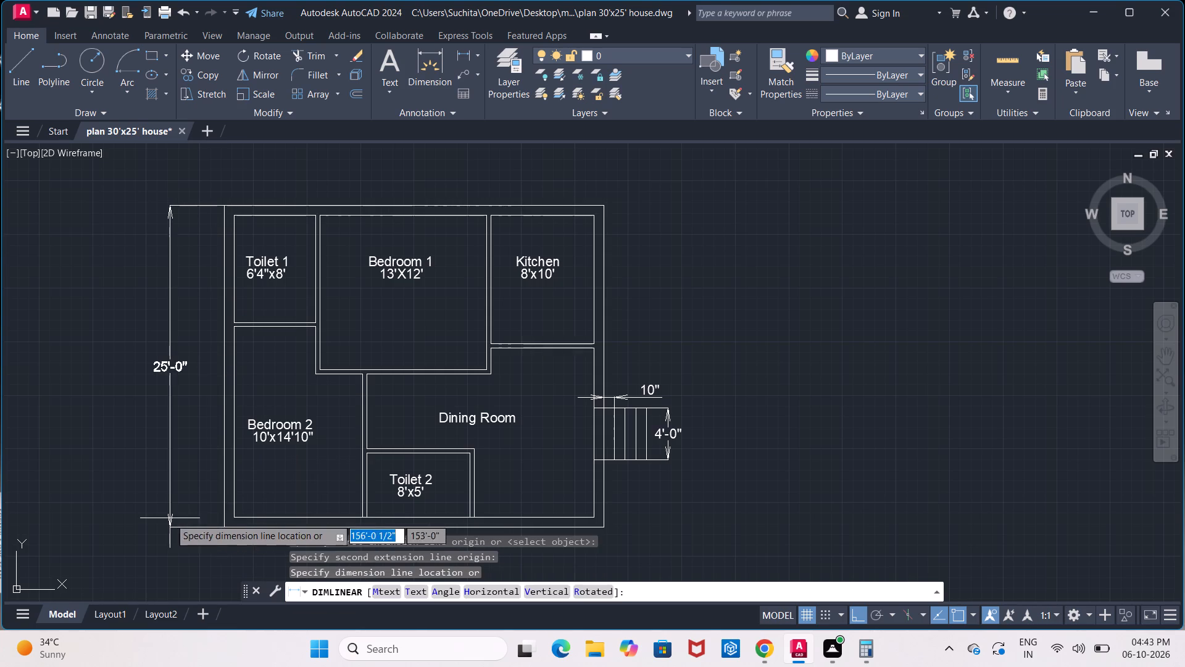
pyautogui.click(161, 514)
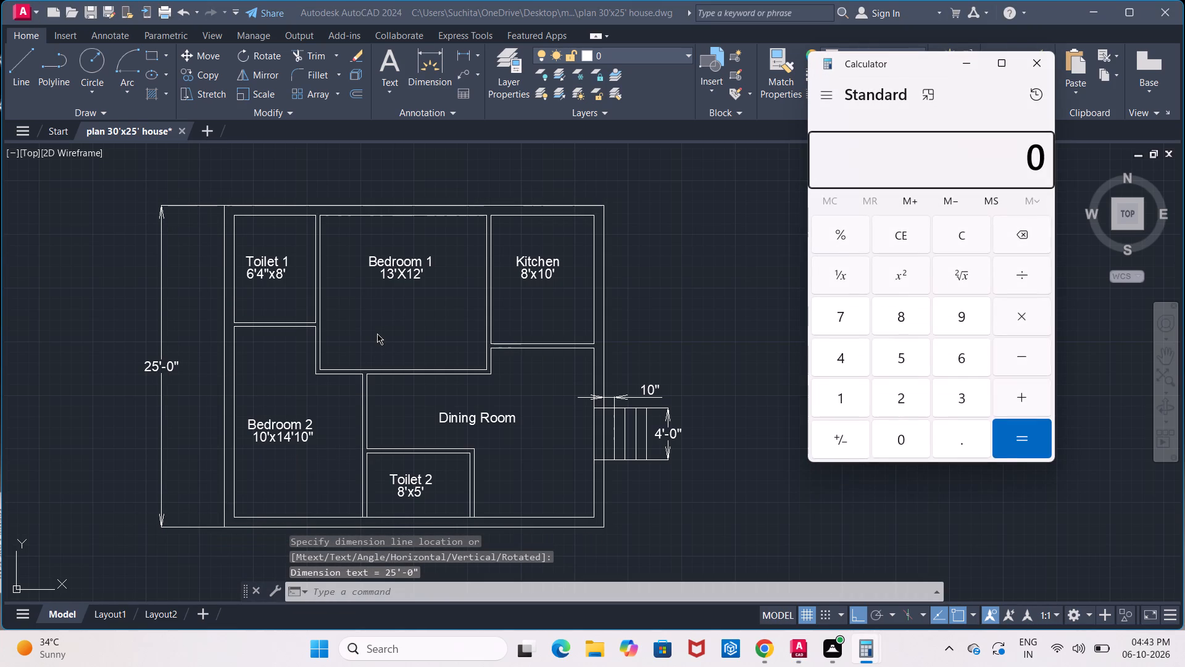
# In Calculator, subtract 8, 0.4, 14.10 and 0.9 from 25 to check the room depths against the overall depth.
pyautogui.write('25')
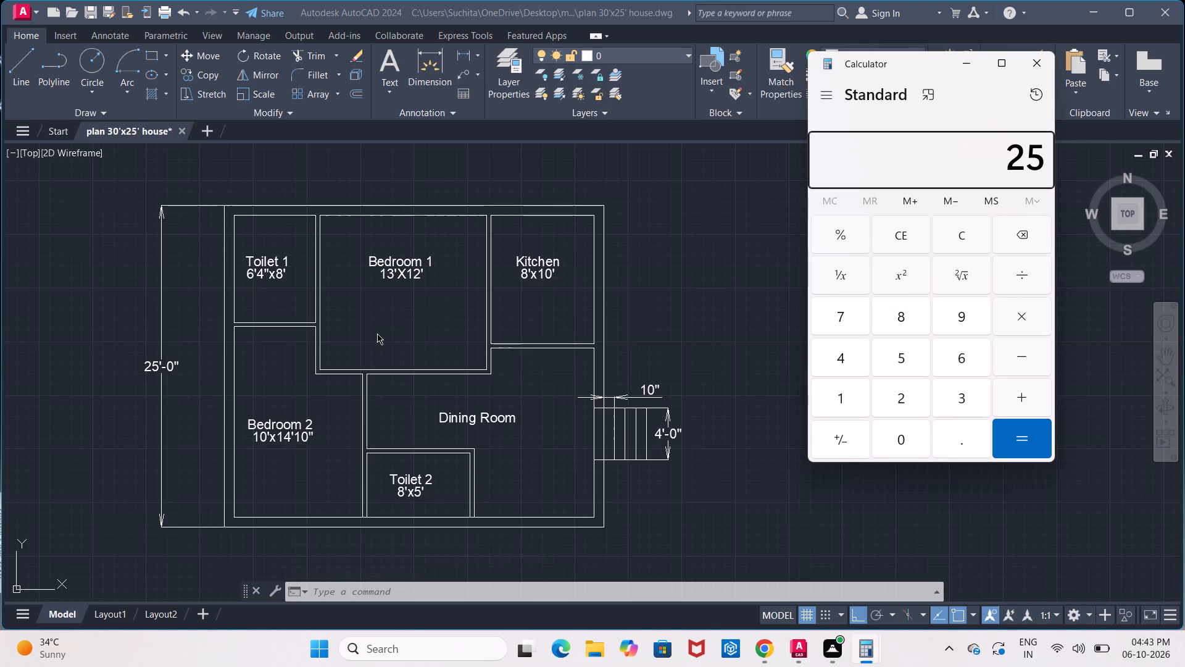
pyautogui.press('-')
pyautogui.press('8')
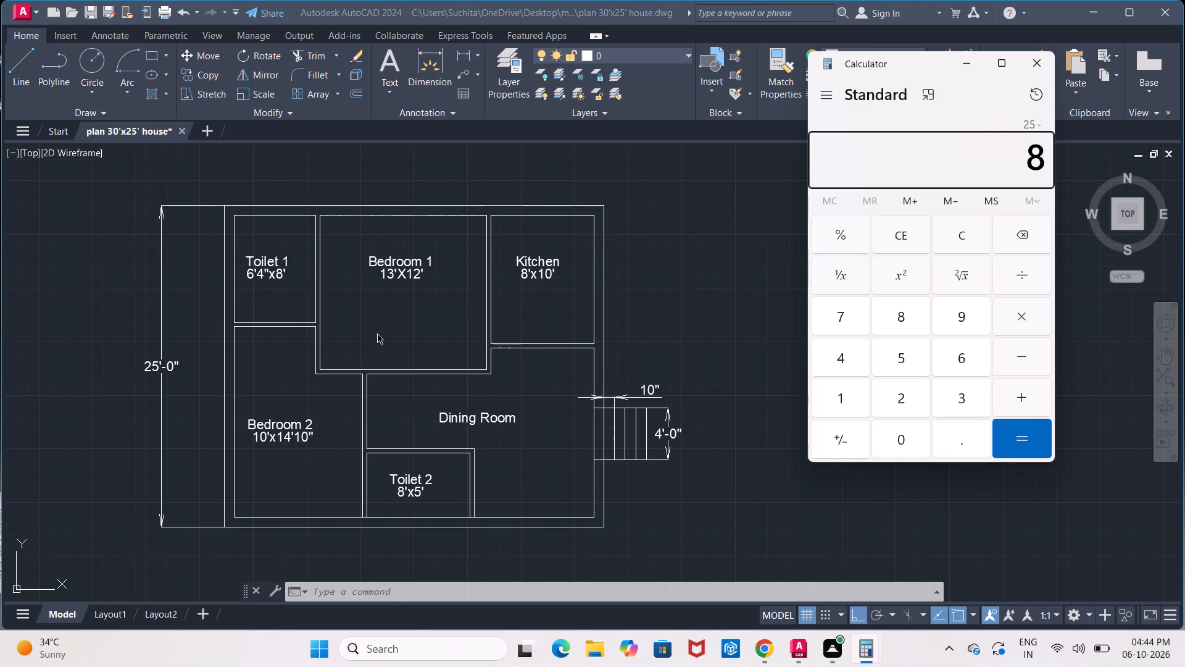
pyautogui.press('-')
pyautogui.write('0.4')
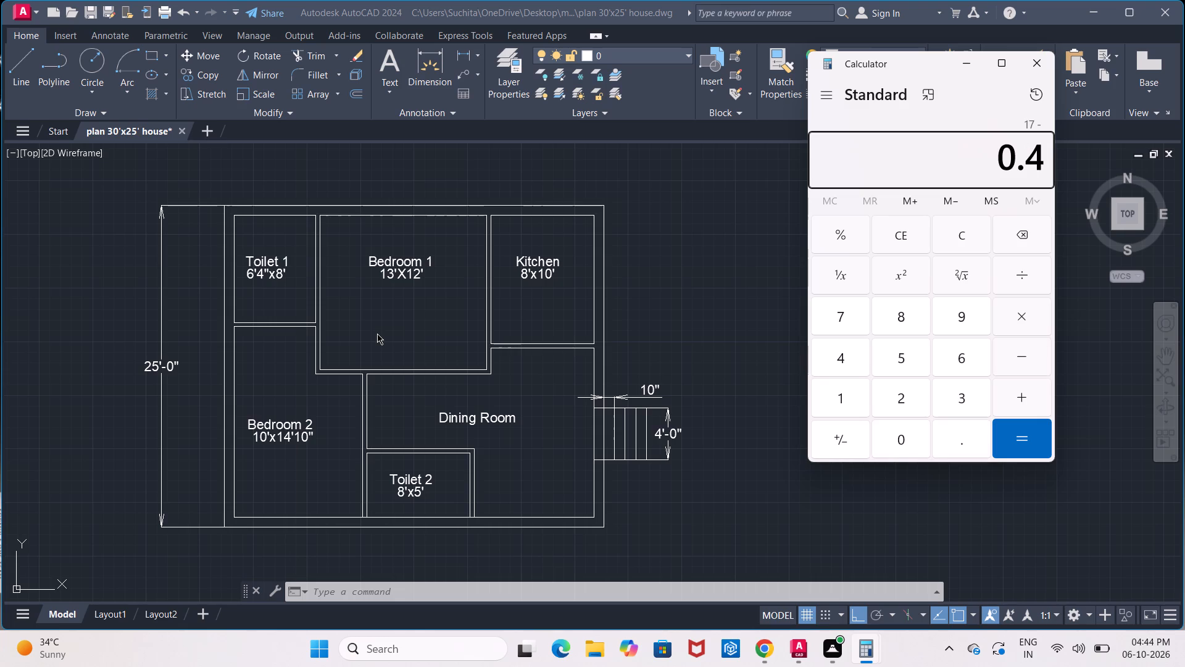
pyautogui.press('-')
pyautogui.write('14')
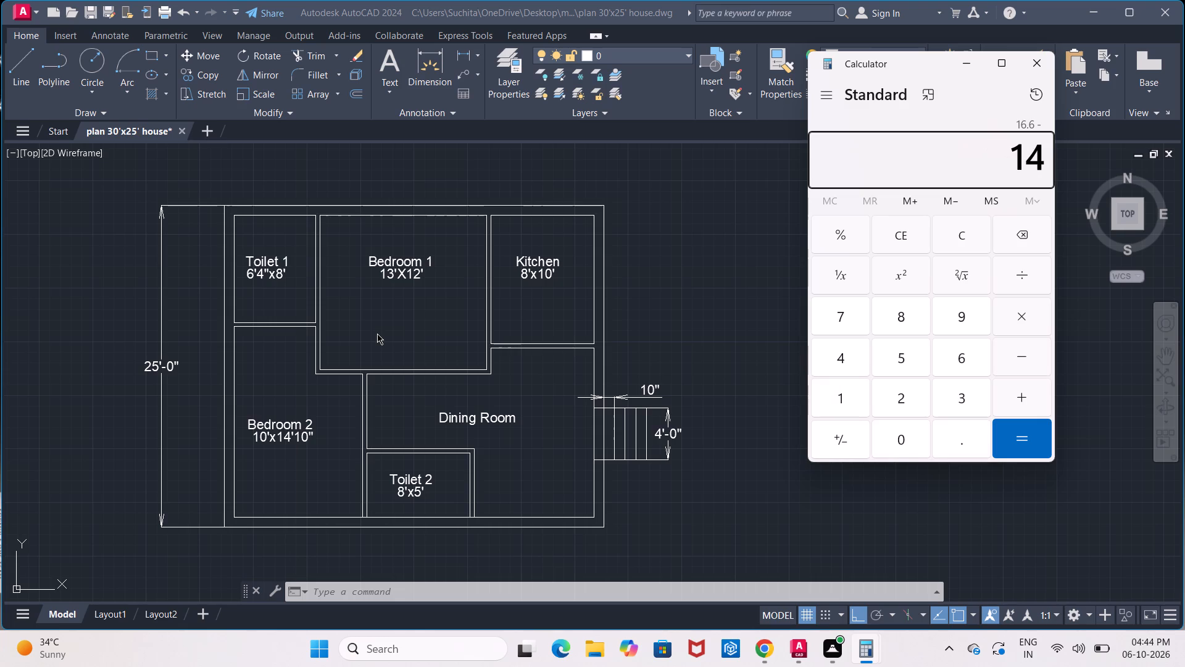
pyautogui.write('.10')
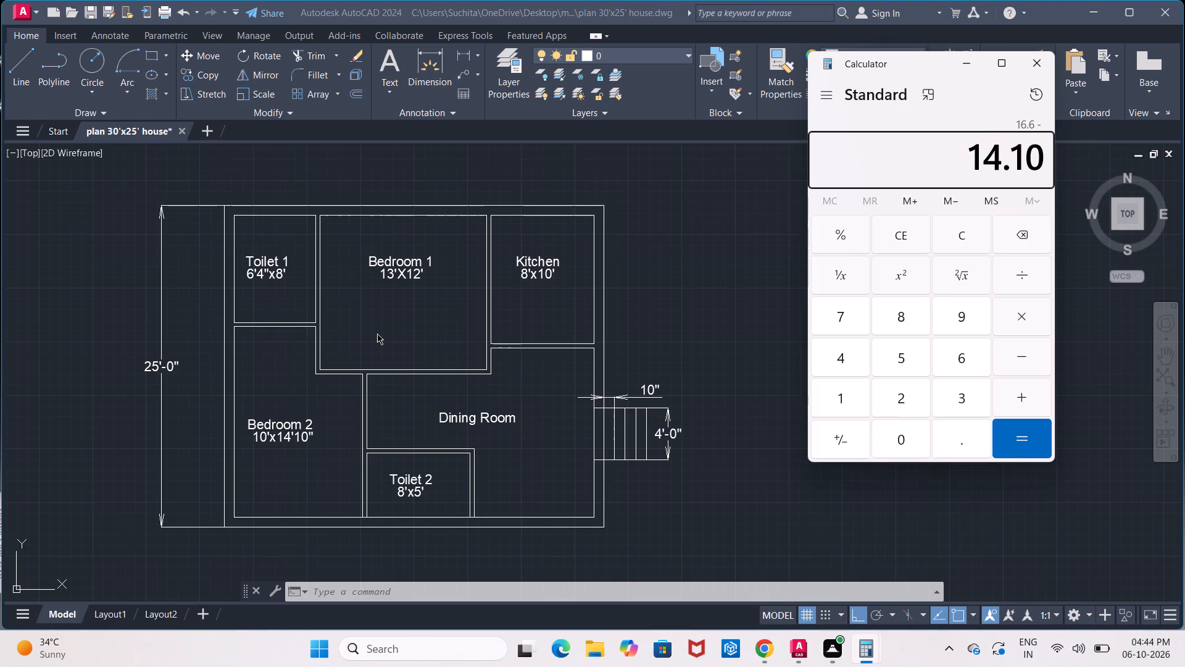
pyautogui.write('-0.9')
pyautogui.press('-')
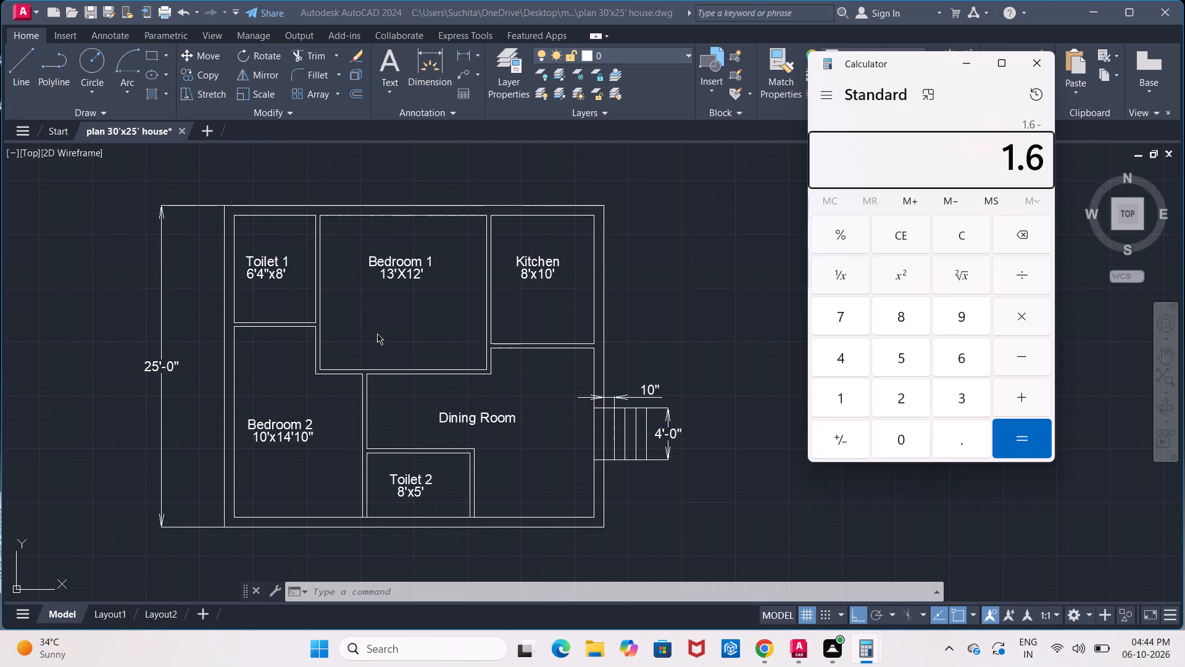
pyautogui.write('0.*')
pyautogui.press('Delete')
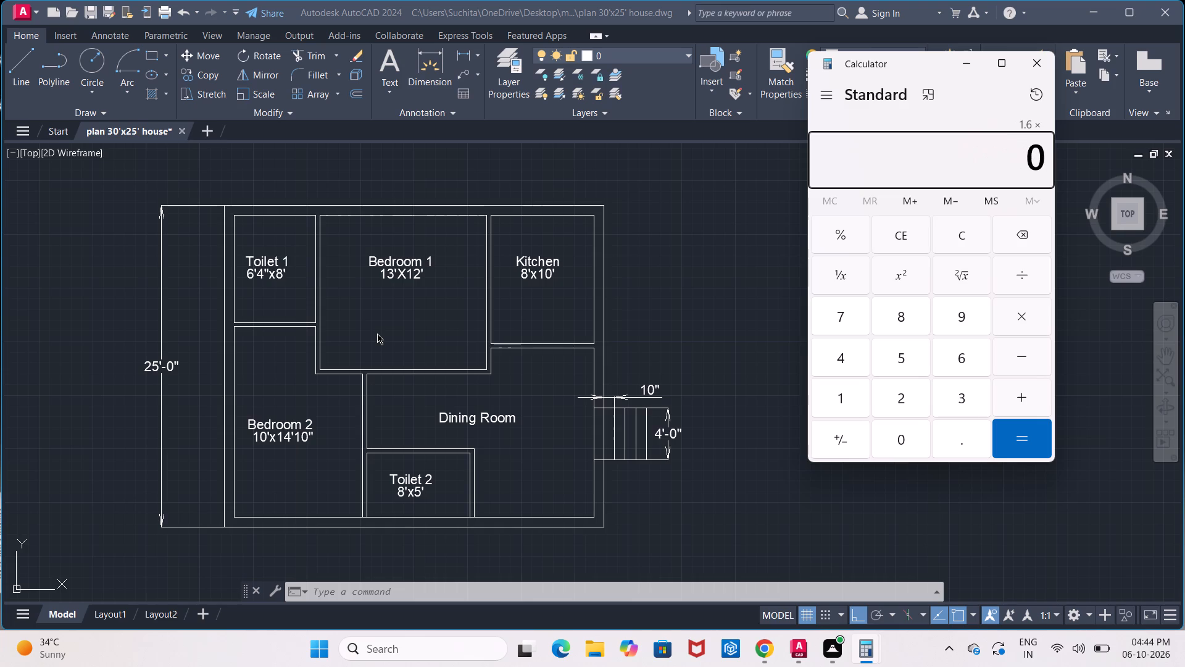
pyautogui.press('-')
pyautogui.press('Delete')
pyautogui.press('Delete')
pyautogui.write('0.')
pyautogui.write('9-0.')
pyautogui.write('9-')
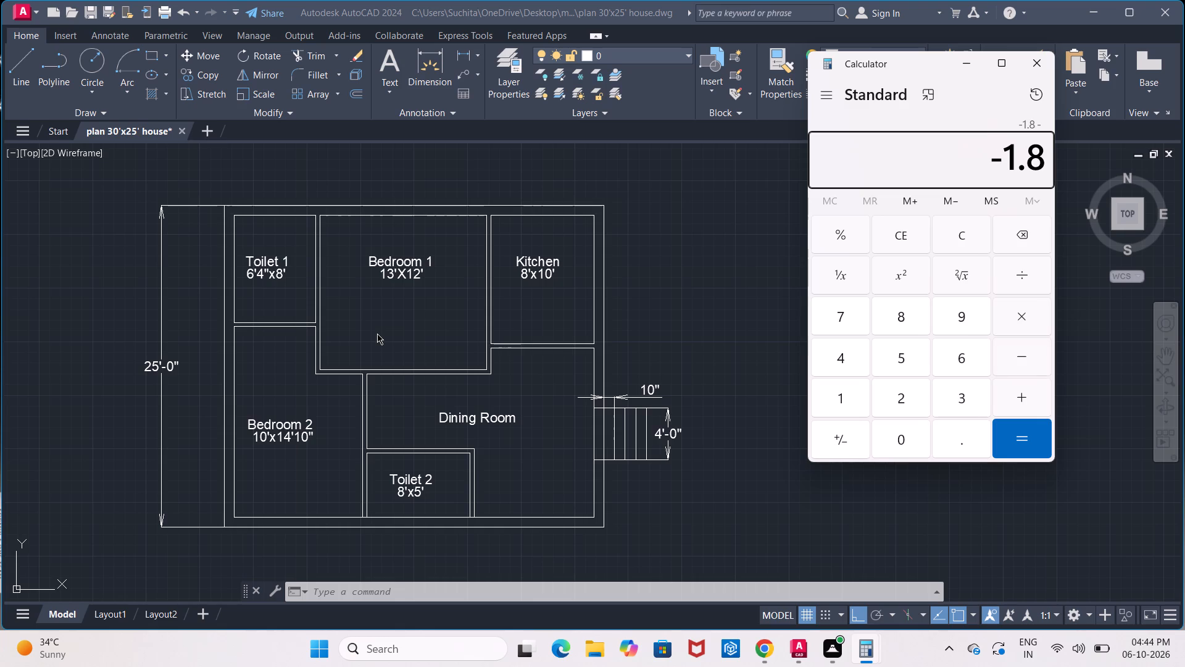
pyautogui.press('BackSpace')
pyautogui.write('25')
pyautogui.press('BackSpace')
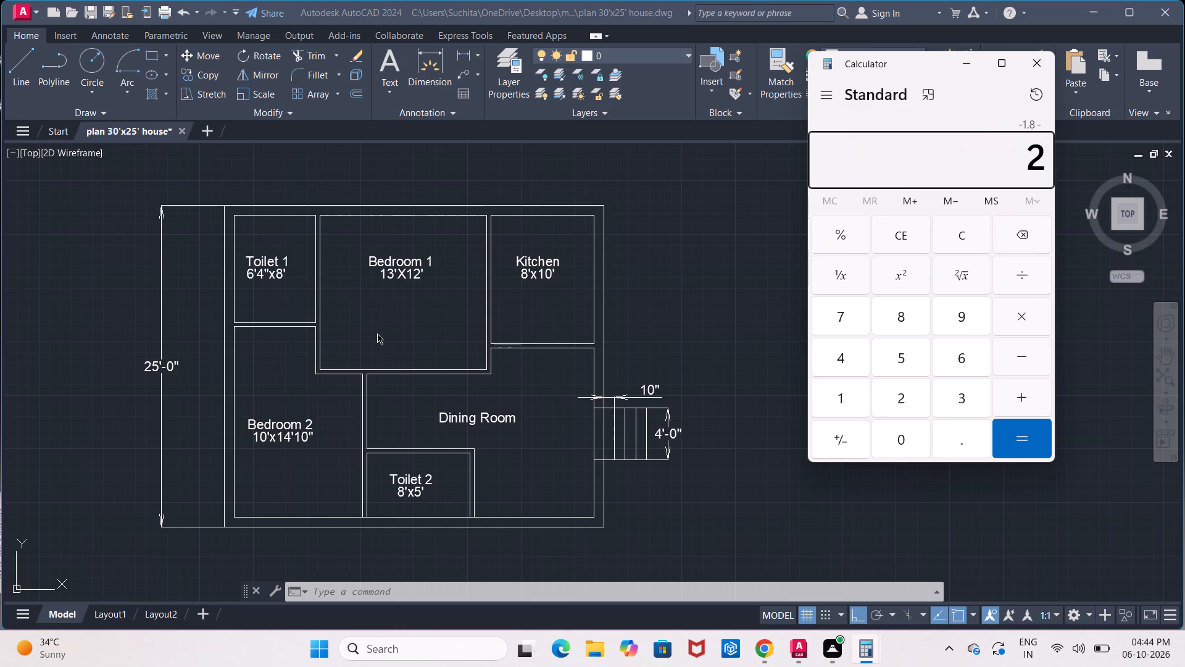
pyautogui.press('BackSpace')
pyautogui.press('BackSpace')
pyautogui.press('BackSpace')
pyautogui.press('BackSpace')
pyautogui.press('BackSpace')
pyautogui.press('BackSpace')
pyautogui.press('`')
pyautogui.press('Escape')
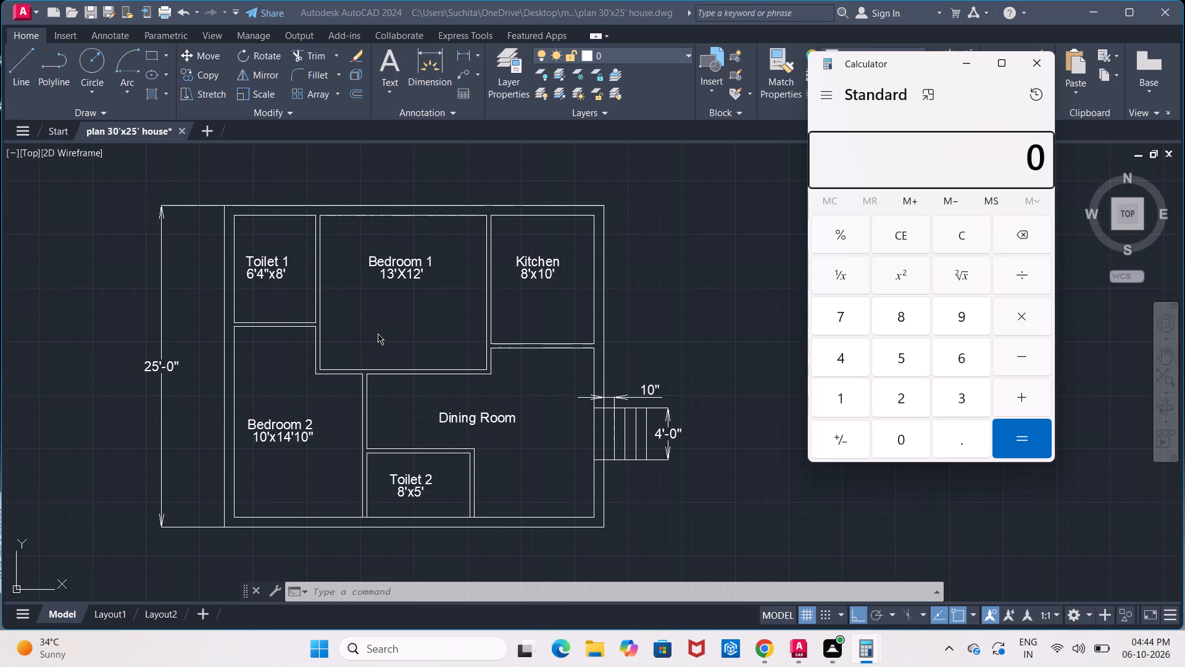
# Calculate the overall depth of 25 minus two 0.9 exterior walls, the 8 toilet depth and the 14.10 bedroom depth.
pyautogui.write('25')
pyautogui.press('-')
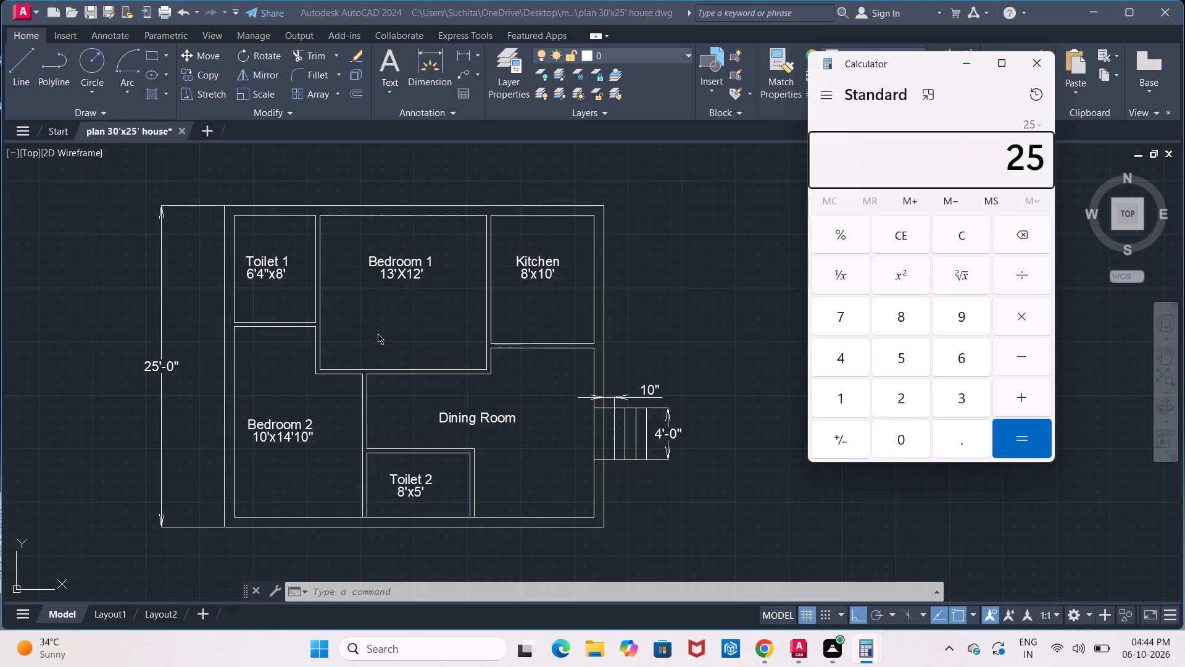
pyautogui.write('0.9-')
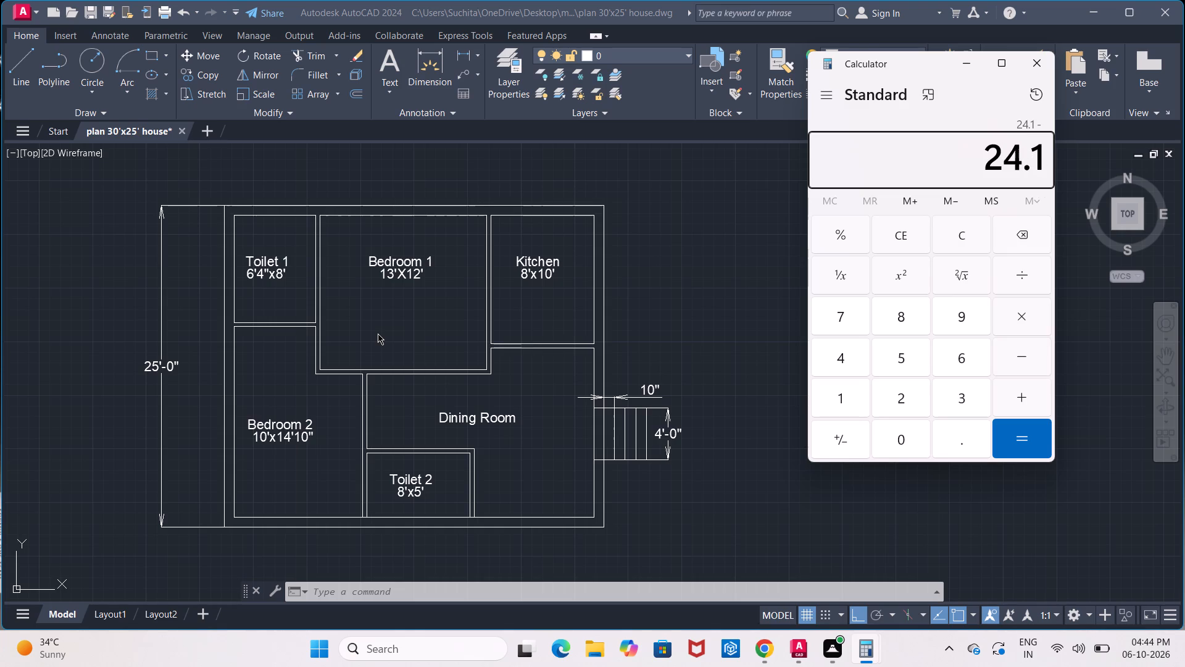
pyautogui.write('0.9-')
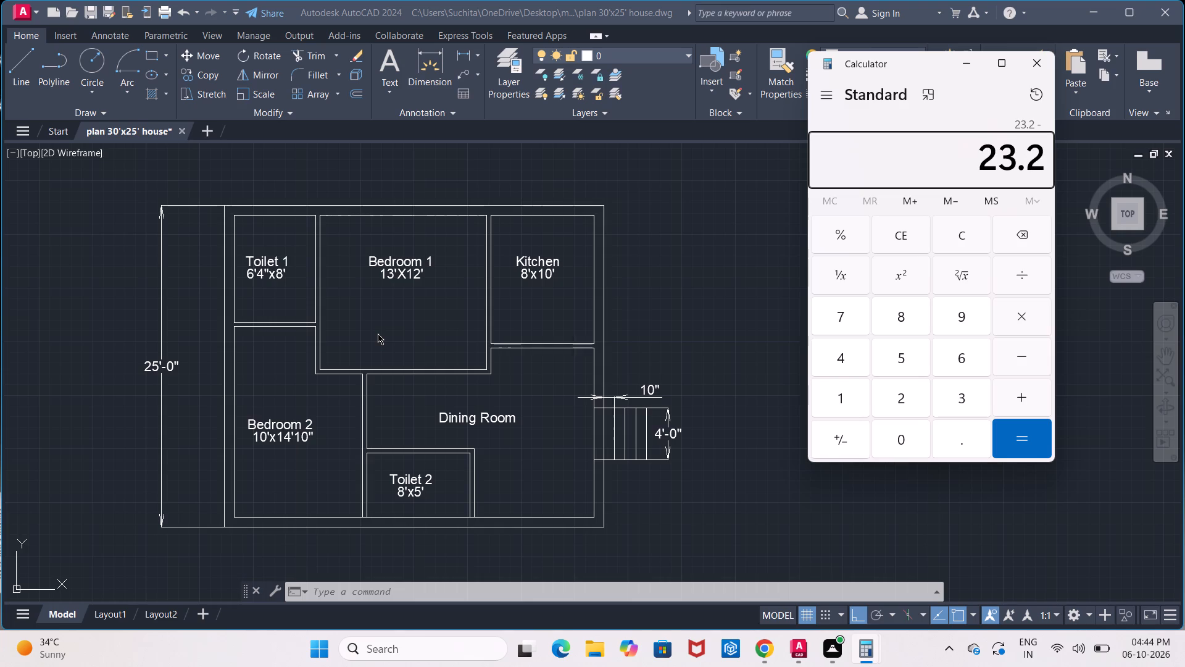
pyautogui.write('8-')
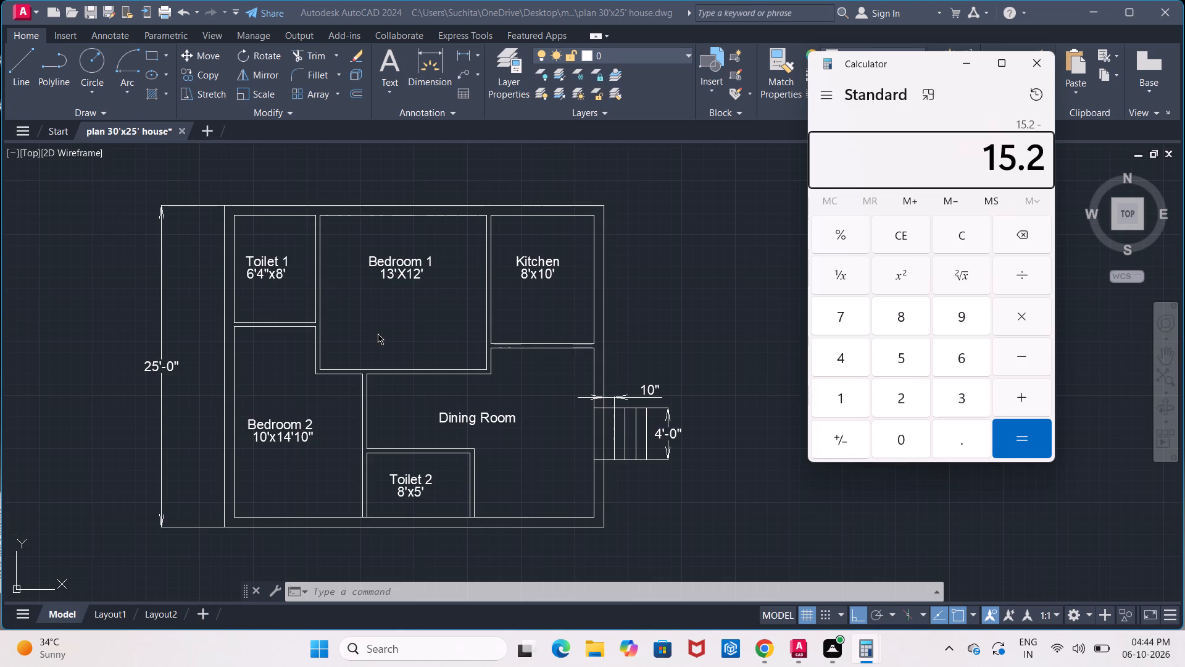
pyautogui.write('14.10')
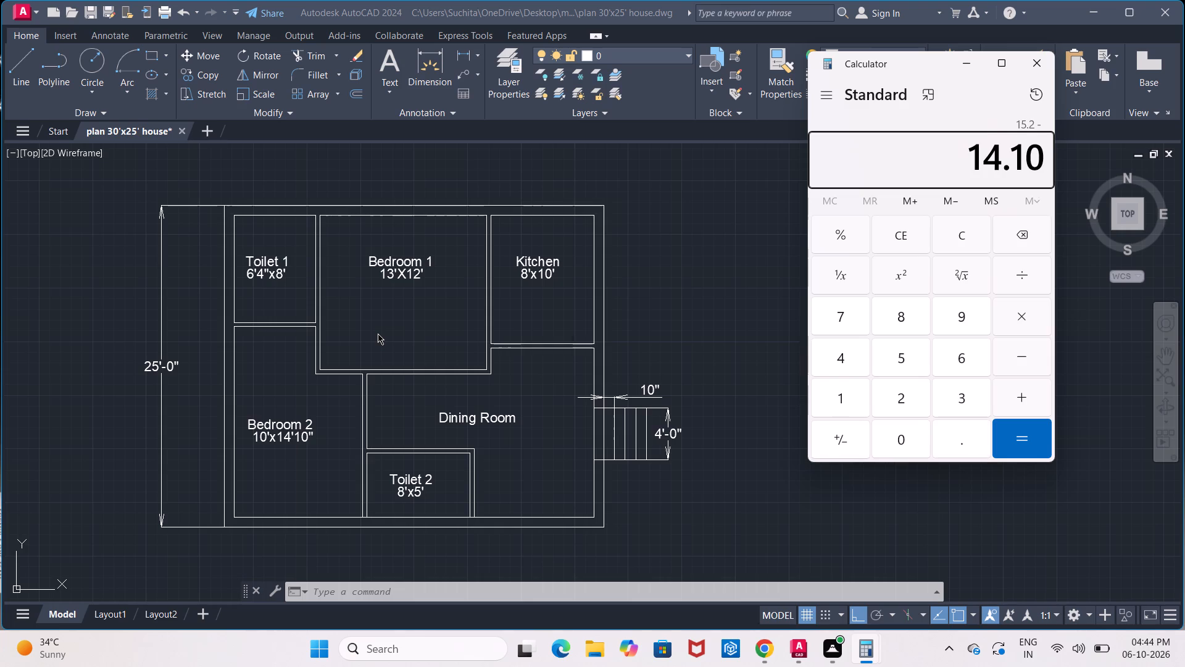
pyautogui.press('Return')
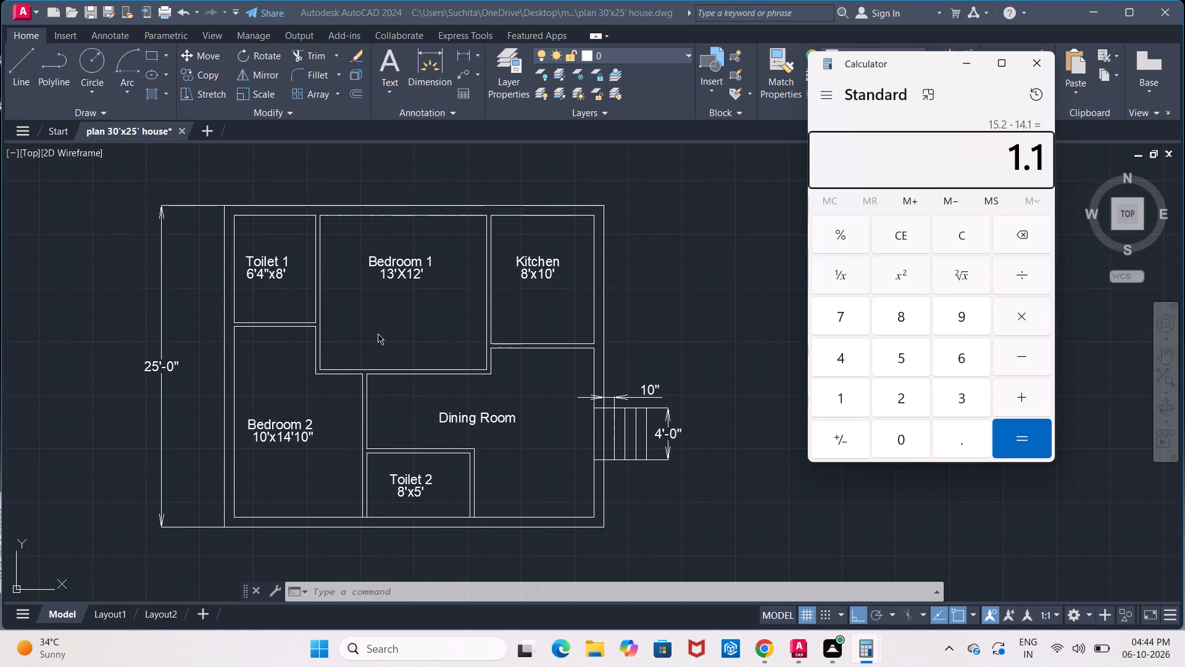
pyautogui.press('Escape')
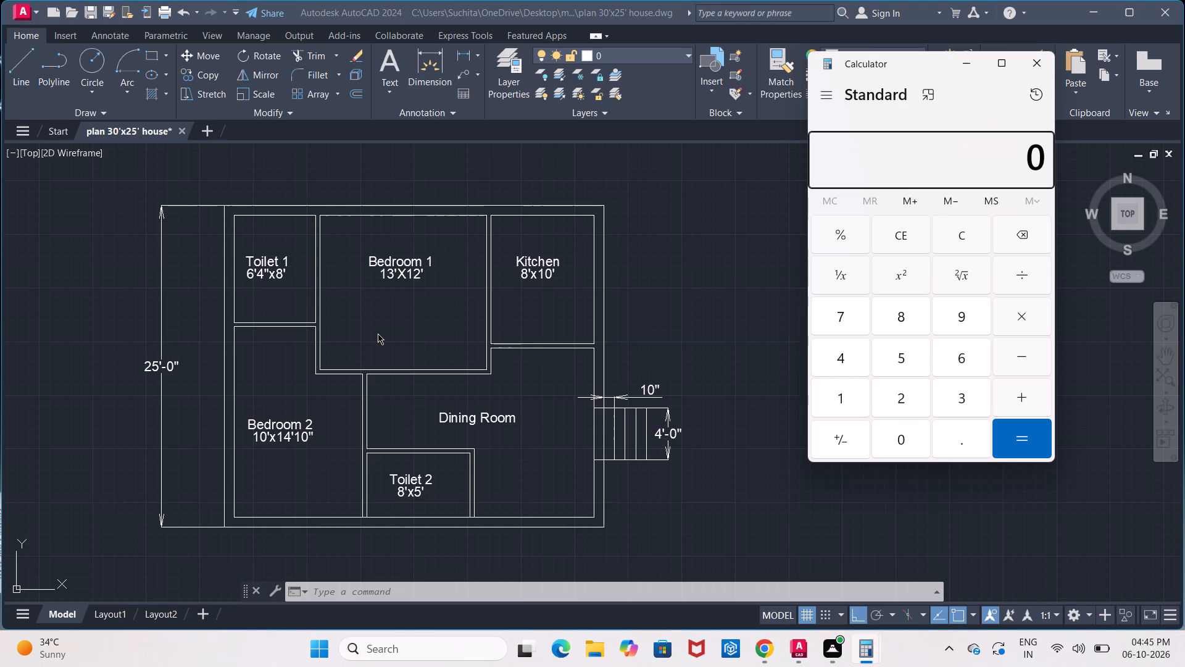
# Recheck the depth calculation in a different order, subtracting 0.9, 0.9, 14.10 and 8 from 25, and clear the result.
pyautogui.write('0.')
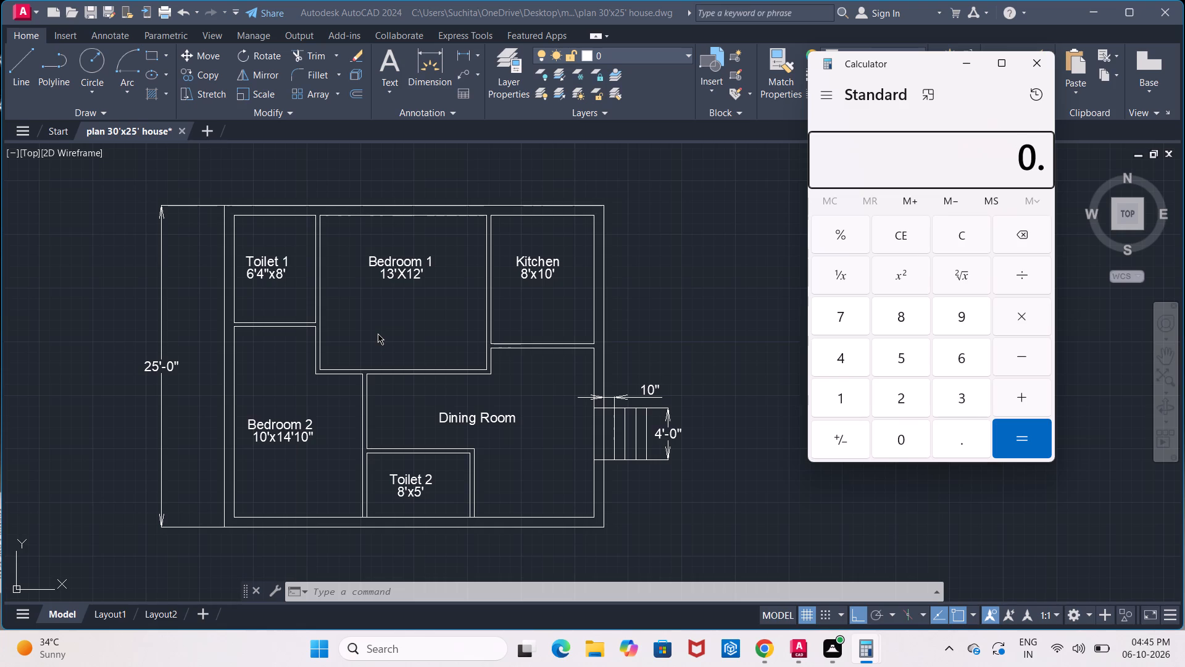
pyautogui.press('BackSpace')
pyautogui.press('BackSpace')
pyautogui.press('BackSpace')
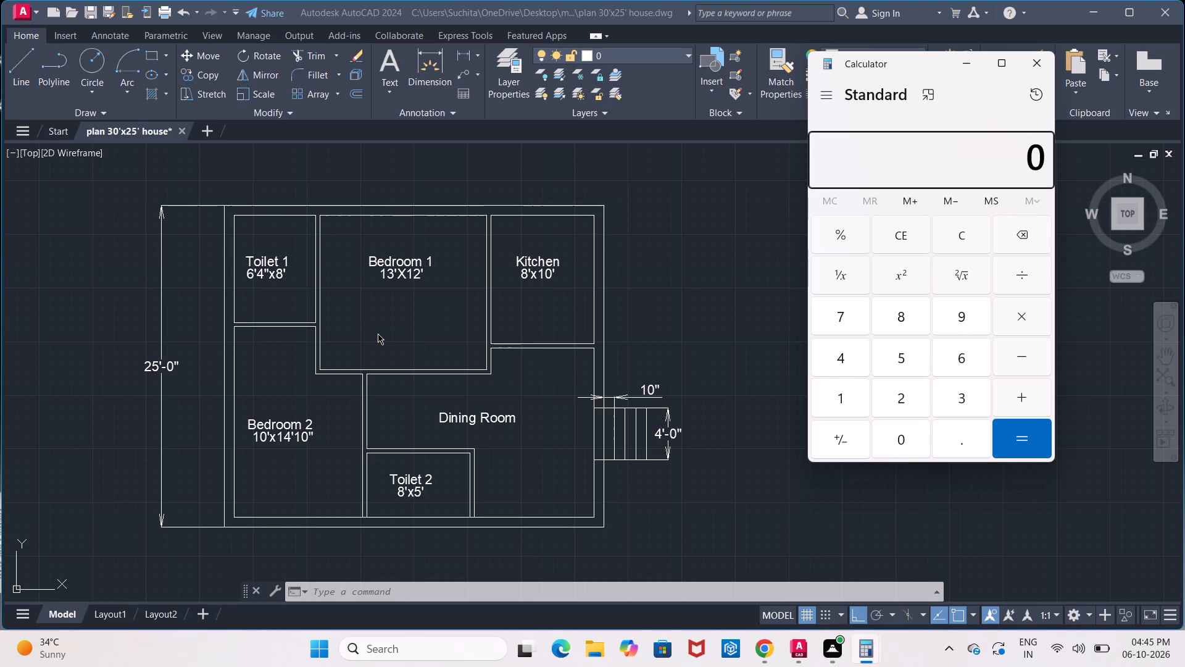
pyautogui.press('2')
pyautogui.press('5')
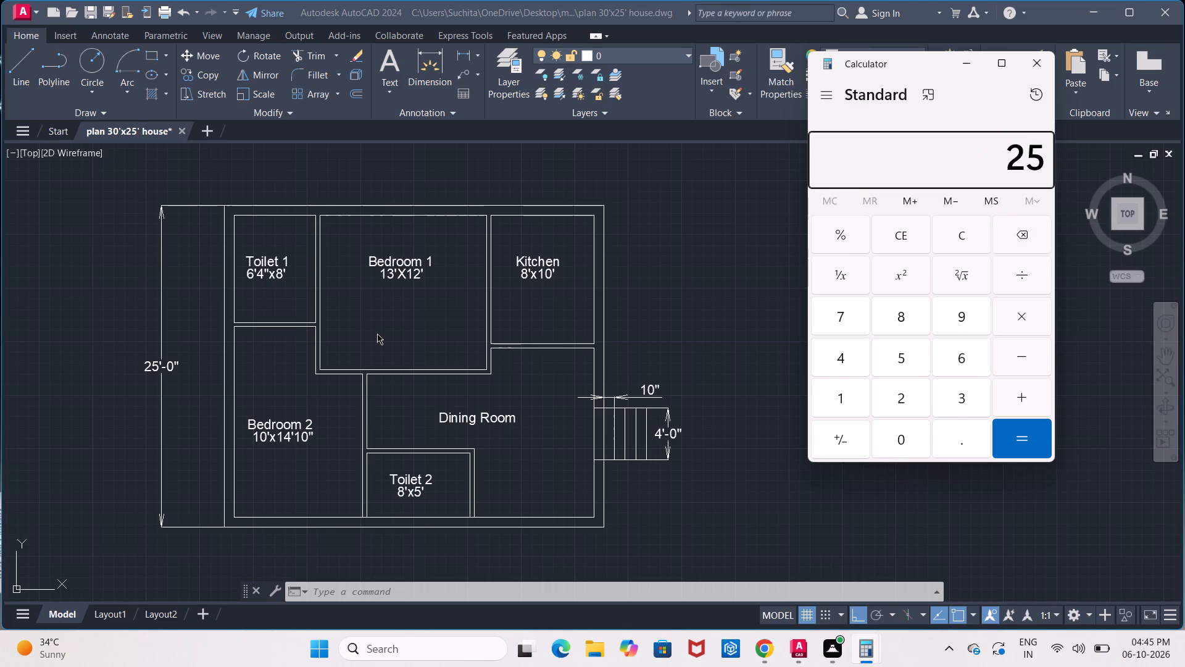
pyautogui.press('-')
pyautogui.write('0.9-0.9-')
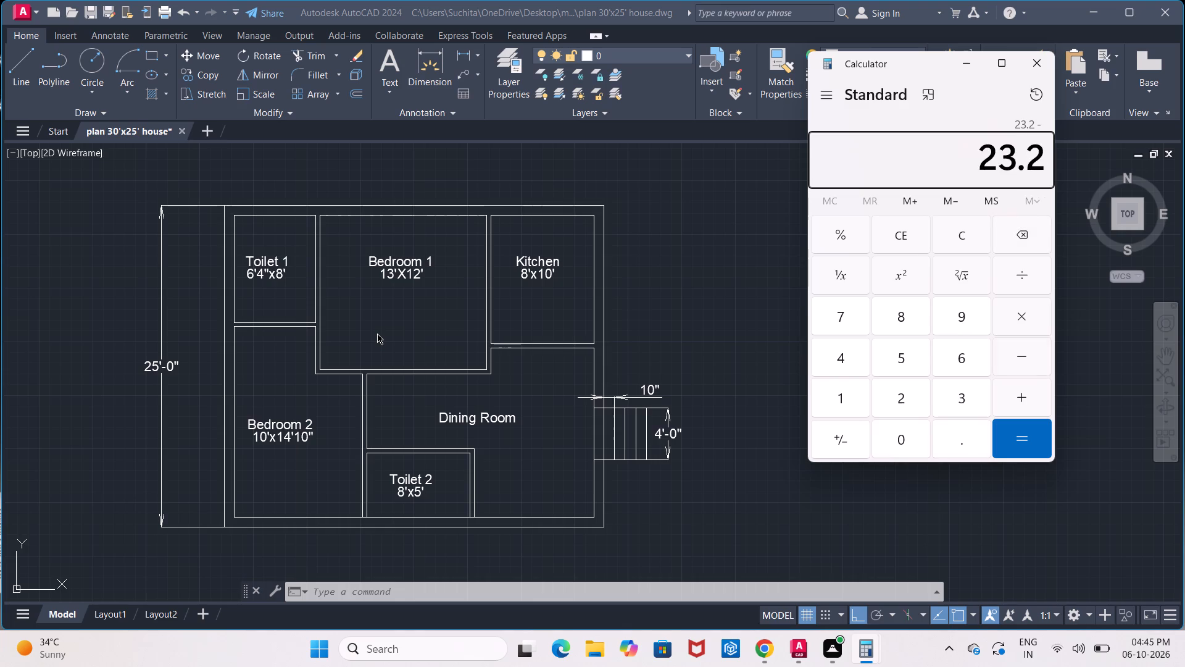
pyautogui.write('14')
pyautogui.press('.')
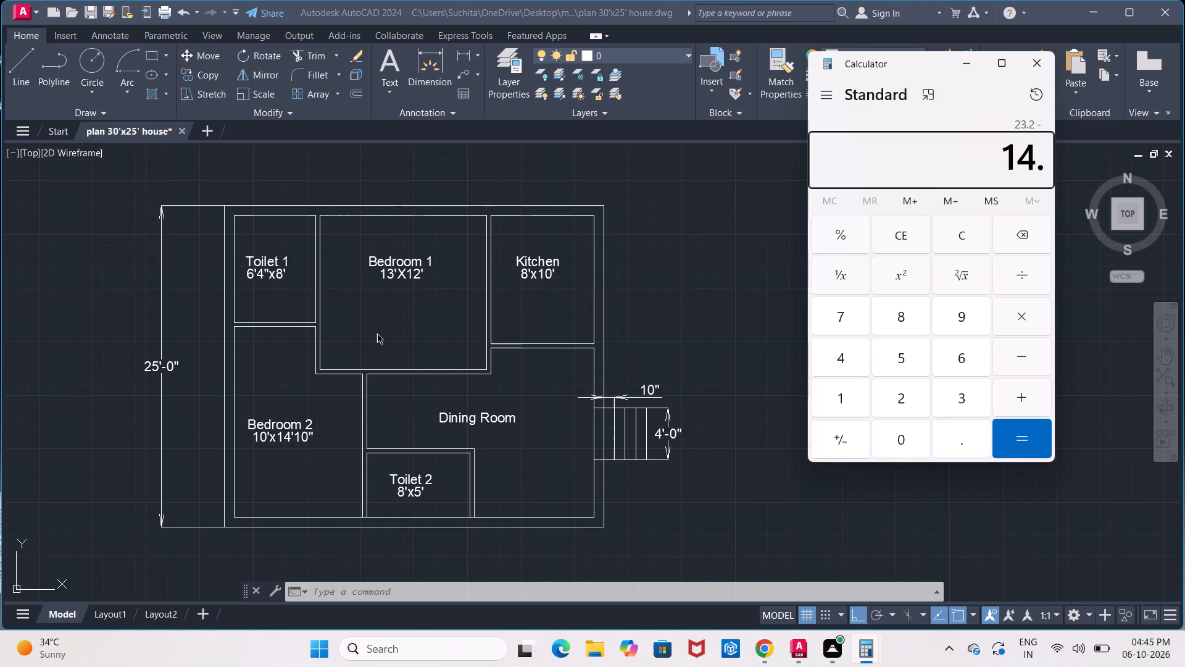
pyautogui.write('10')
pyautogui.press('-')
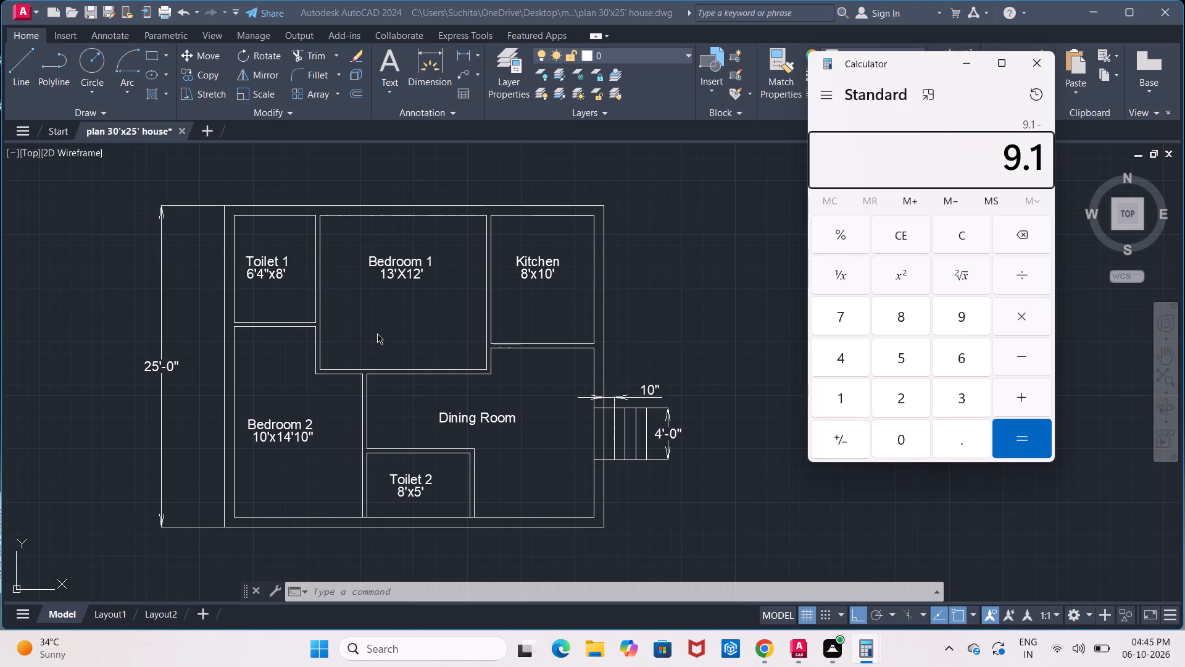
pyautogui.press('8')
pyautogui.press('Return')
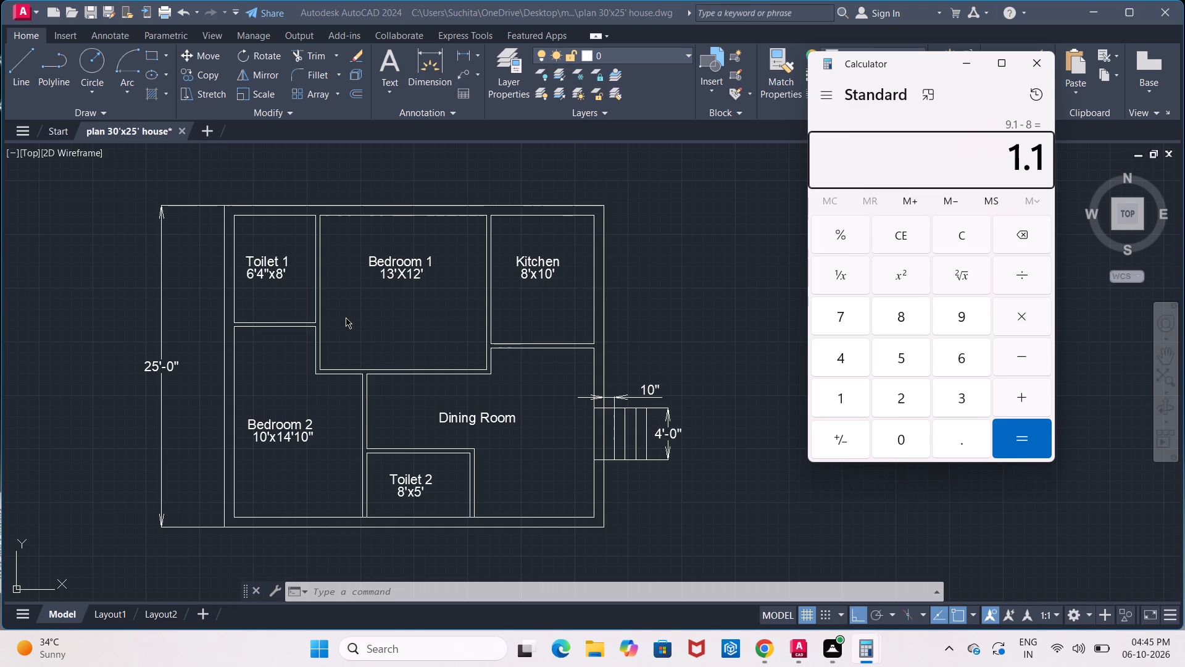
pyautogui.press('Escape')
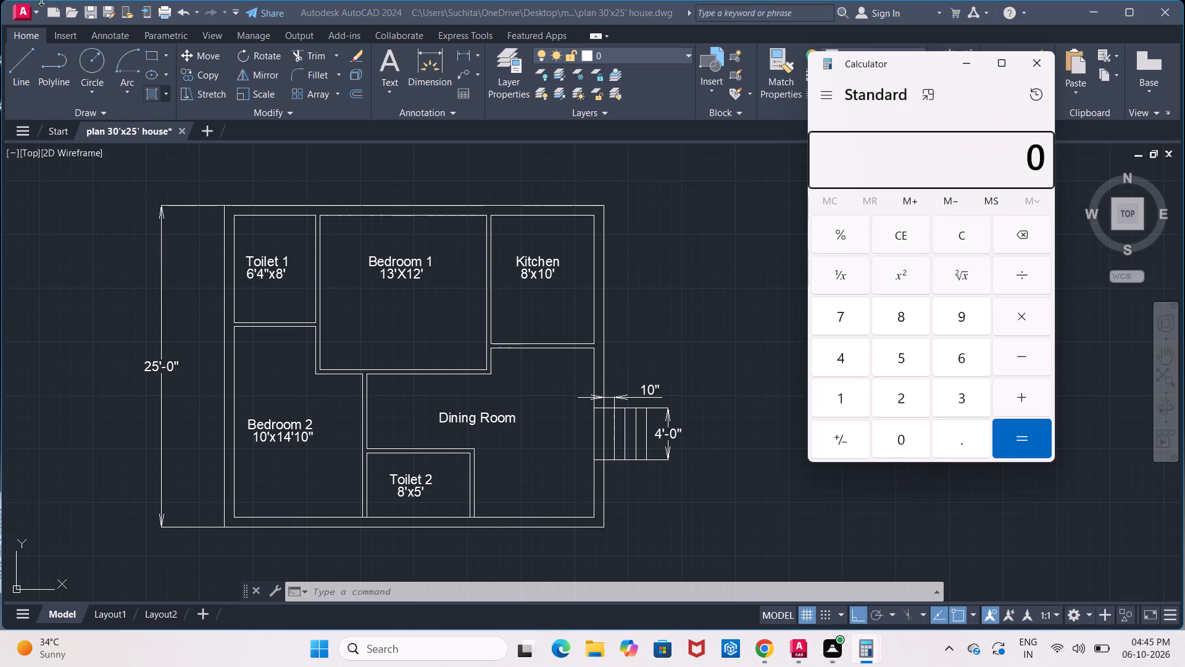
# Back in AutoCAD, measure the Kitchen's inner depth along its exterior side wall with a temporary linear dimension.
pyautogui.click(458, 51)
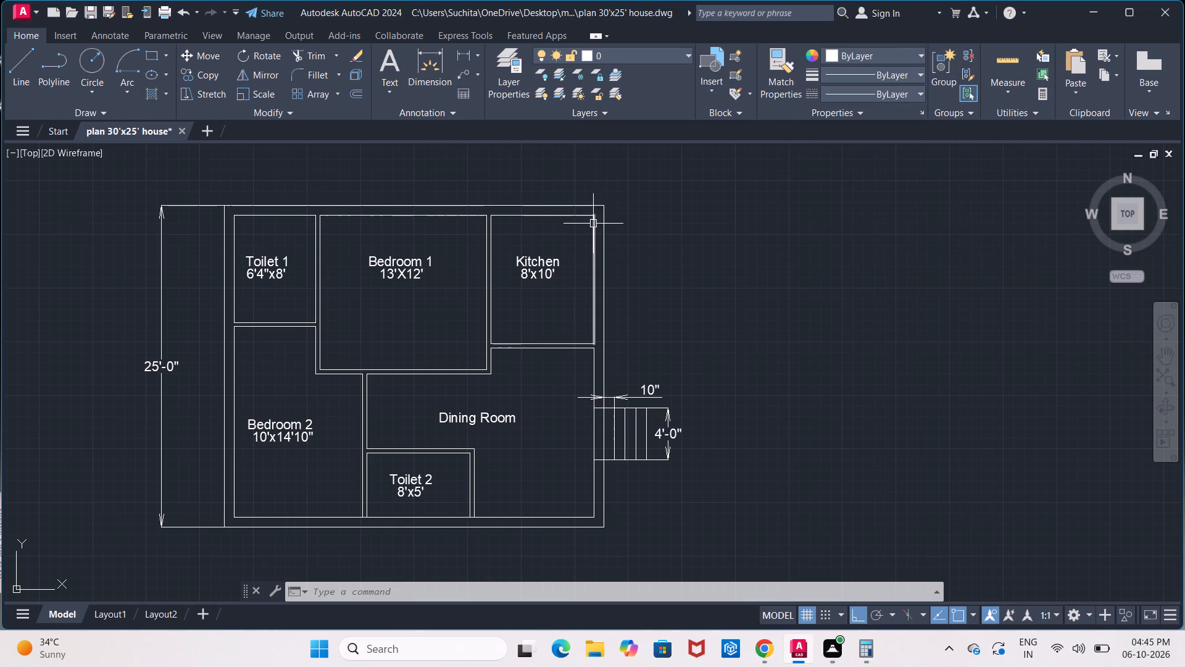
pyautogui.scroll(2, 595, 217)
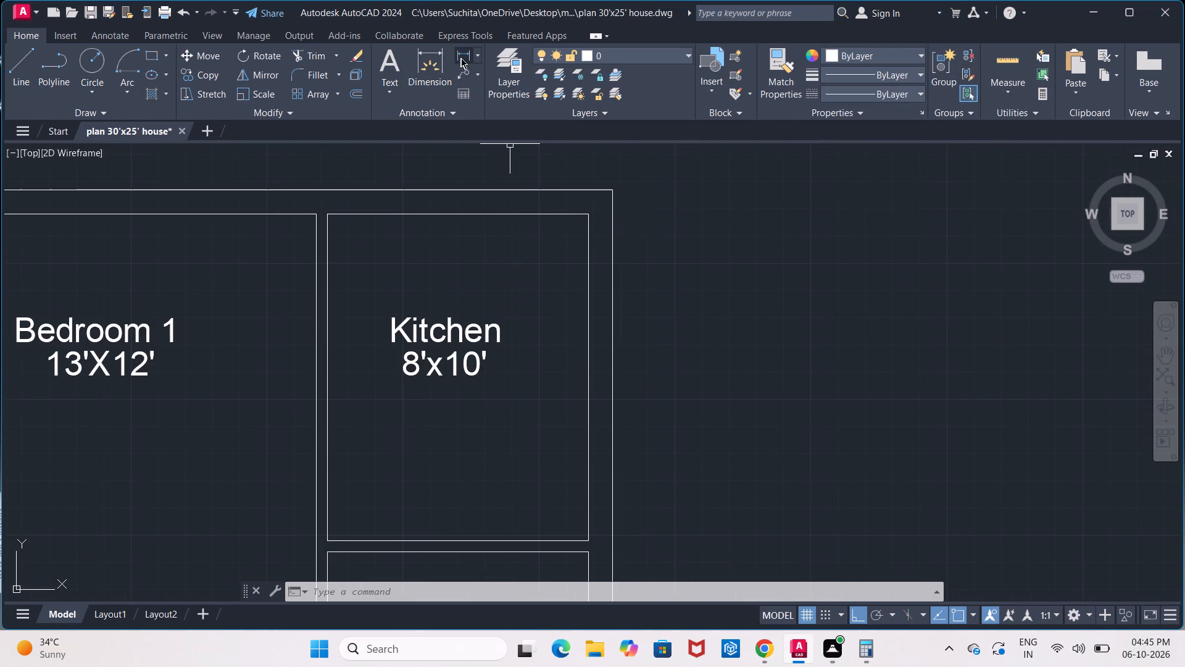
pyautogui.click(462, 58)
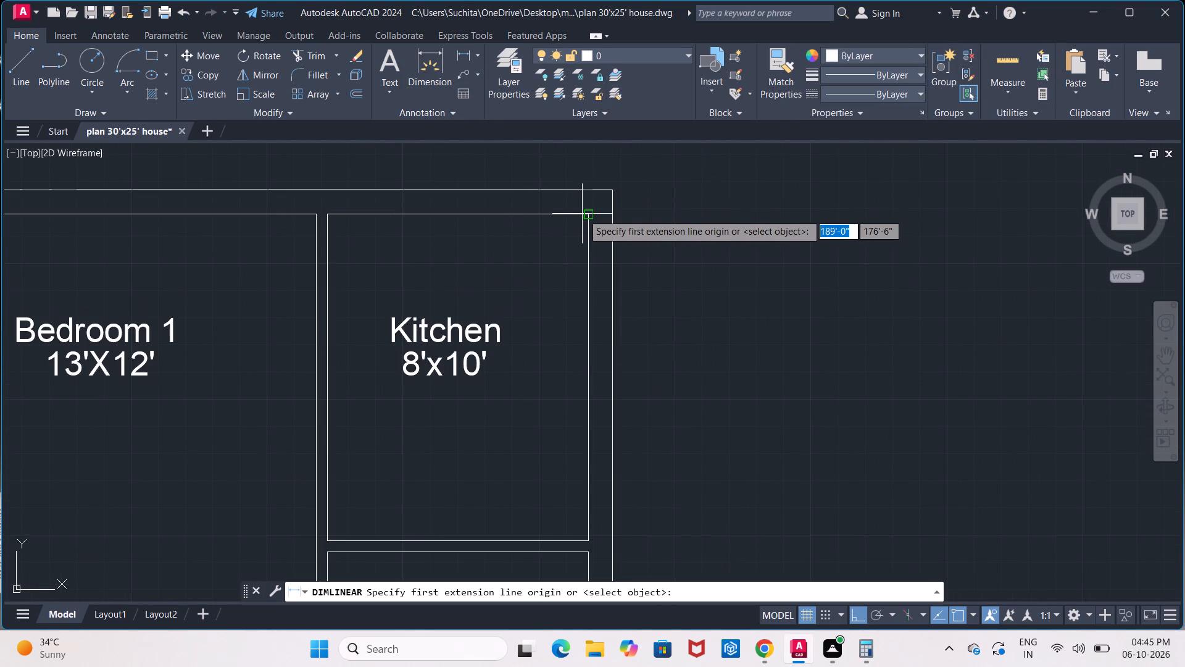
pyautogui.click(586, 215)
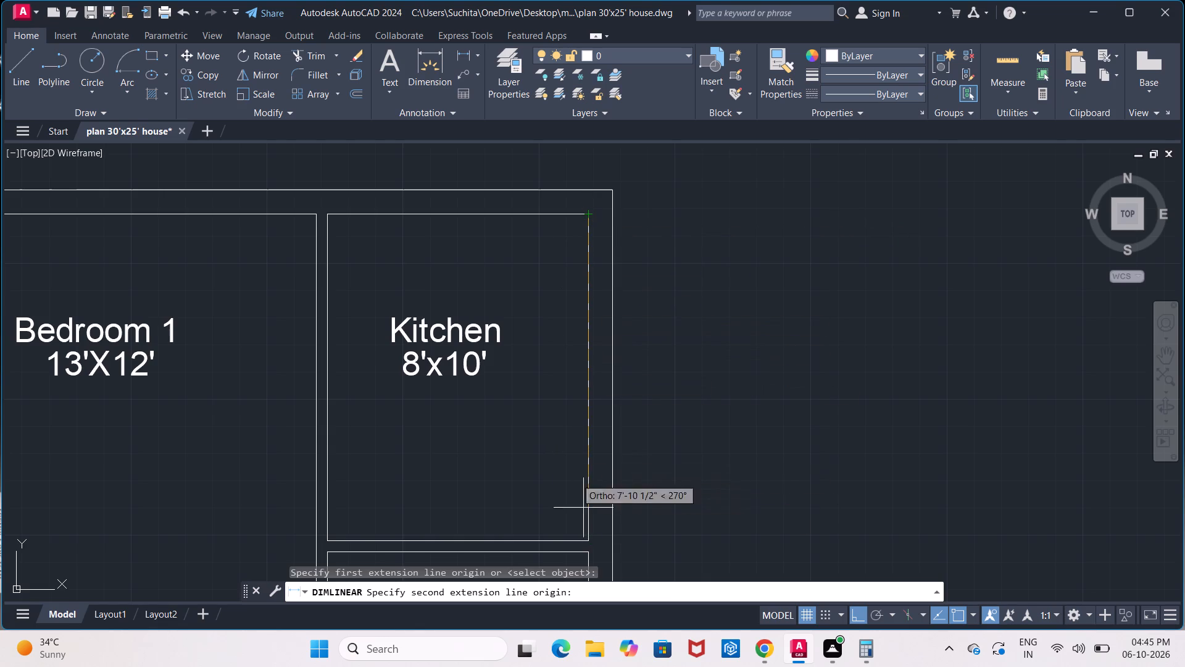
pyautogui.click(588, 538)
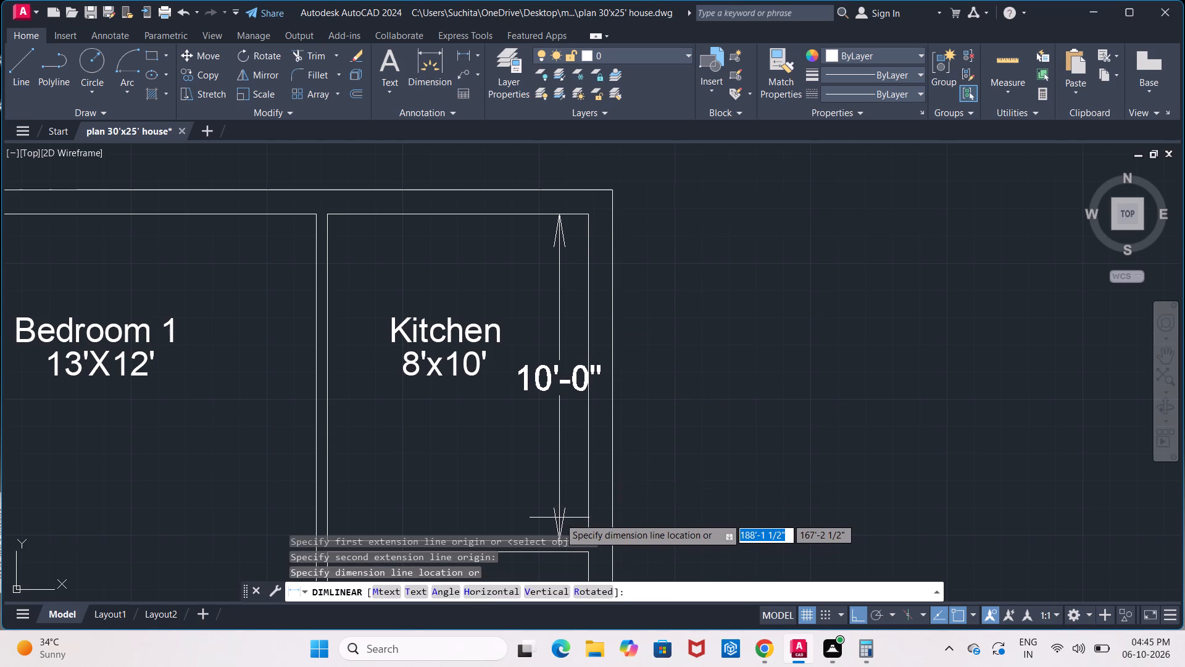
pyautogui.press('Escape')
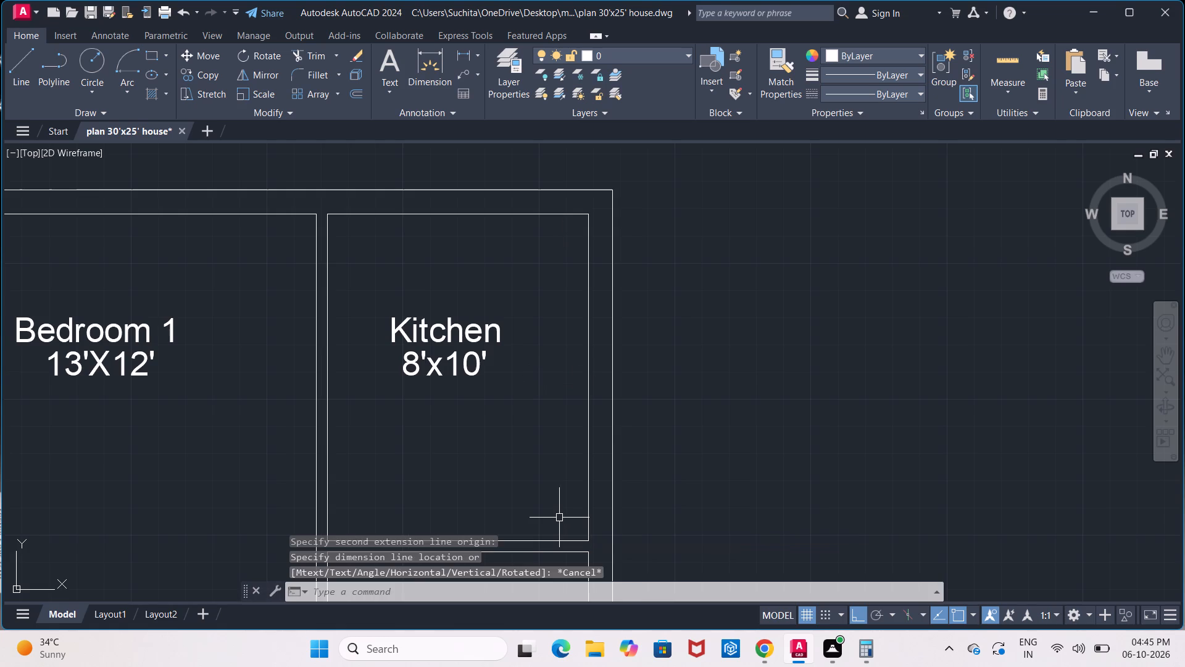
# Measure Bedroom 2's inner width along its exterior wall, up to the Toilet 2 partition, with a temporary linear dimension.
pyautogui.scroll(-3, 559, 518)
pyautogui.moveTo(559, 518); pyautogui.dragTo(602, 404, button='middle')
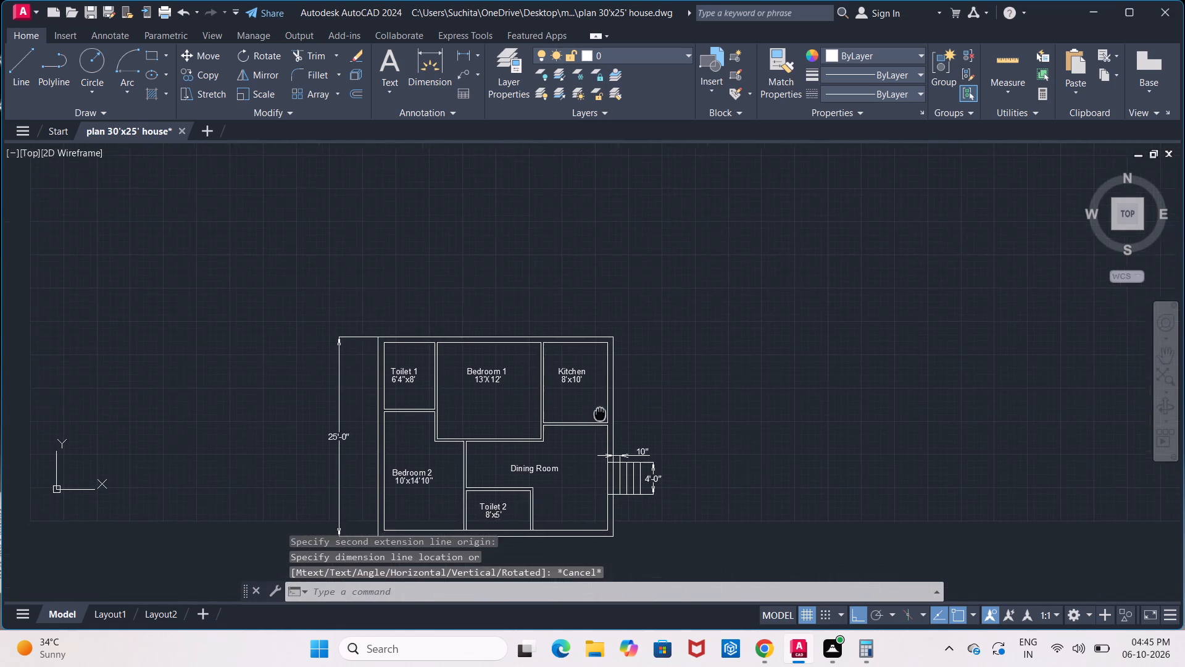
pyautogui.moveTo(602, 404); pyautogui.dragTo(615, 348, button='middle')
pyautogui.scroll(2, 511, 444)
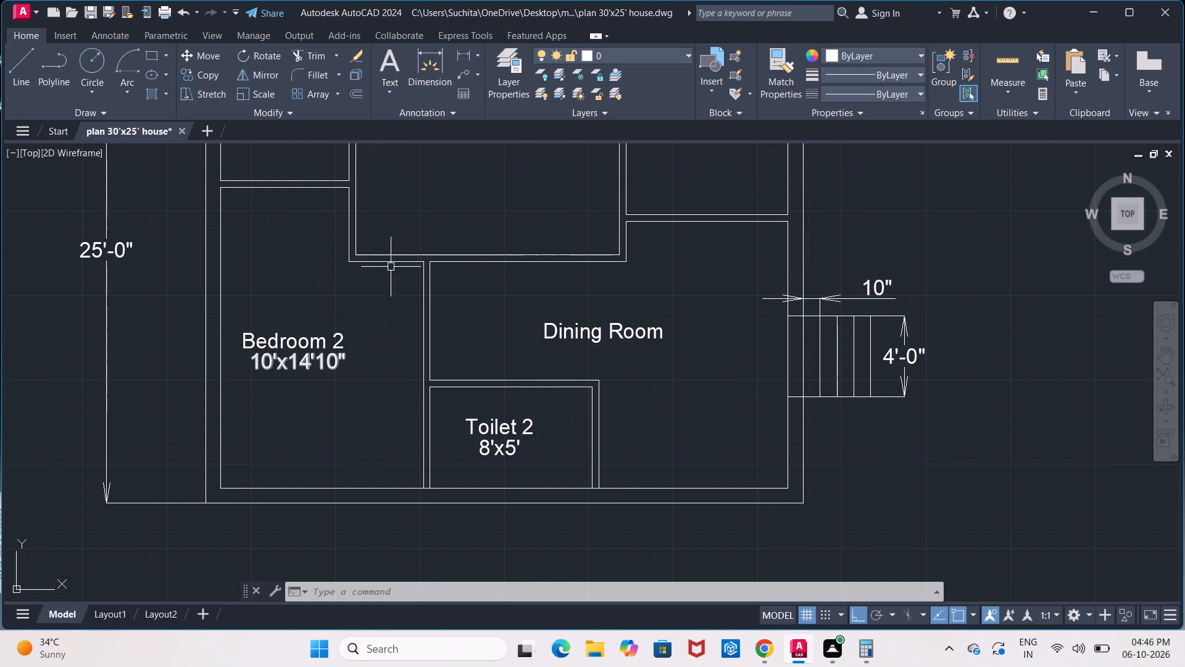
pyautogui.click(465, 52)
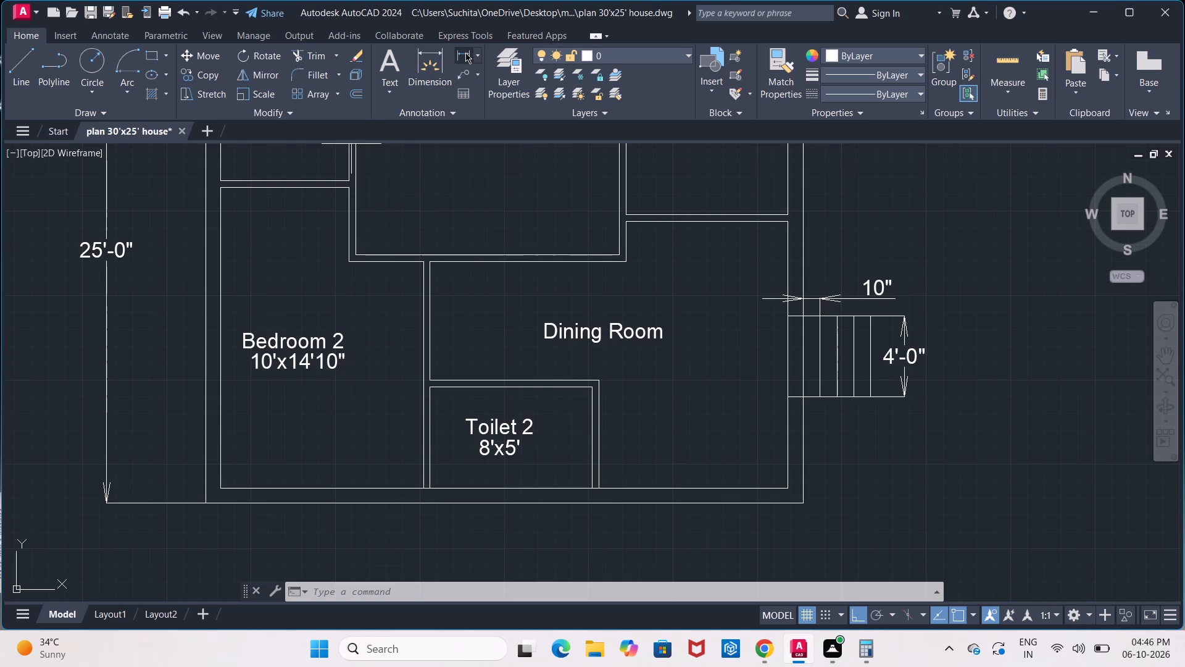
pyautogui.click(222, 490)
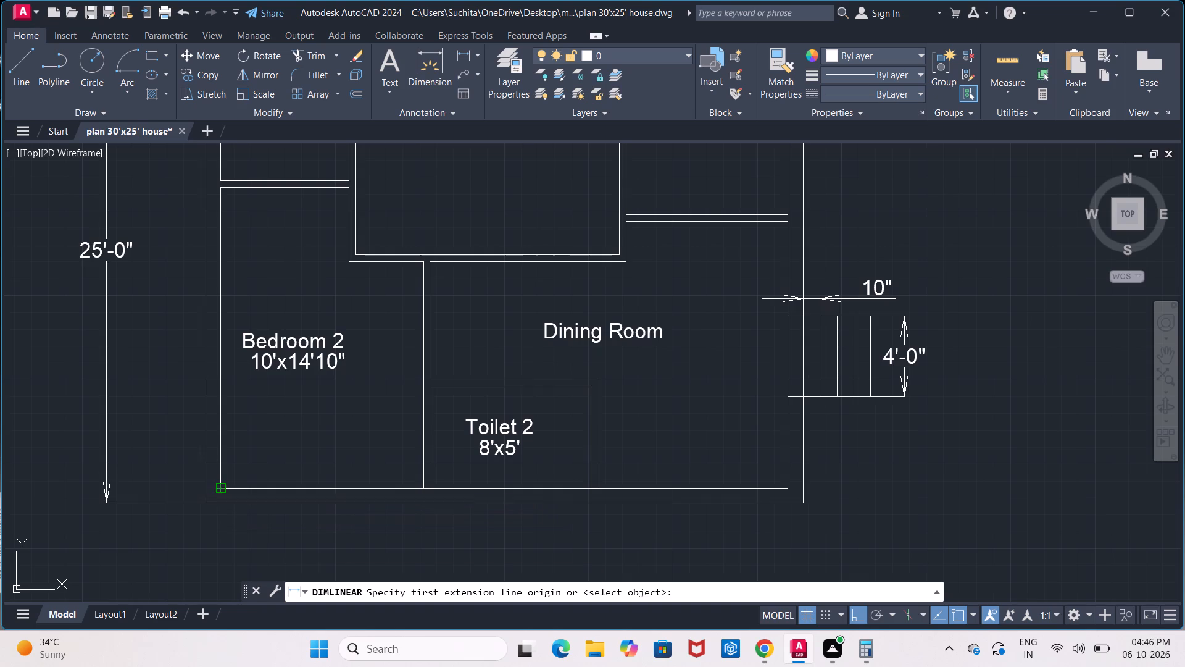
pyautogui.click(420, 487)
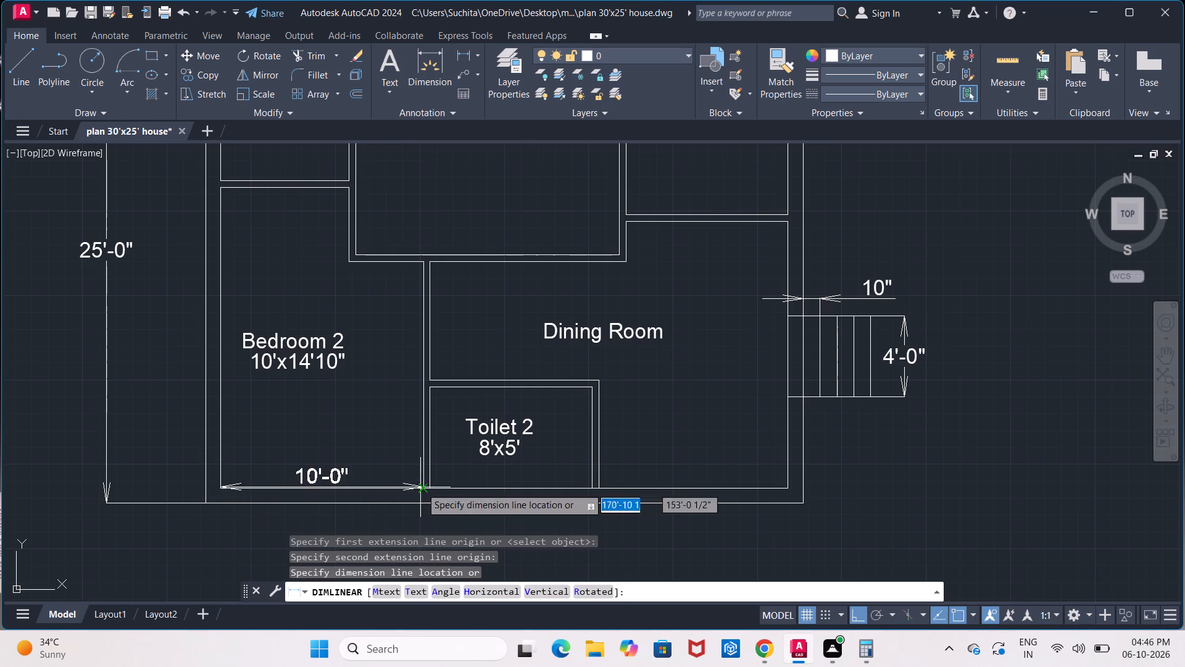
pyautogui.press('Escape')
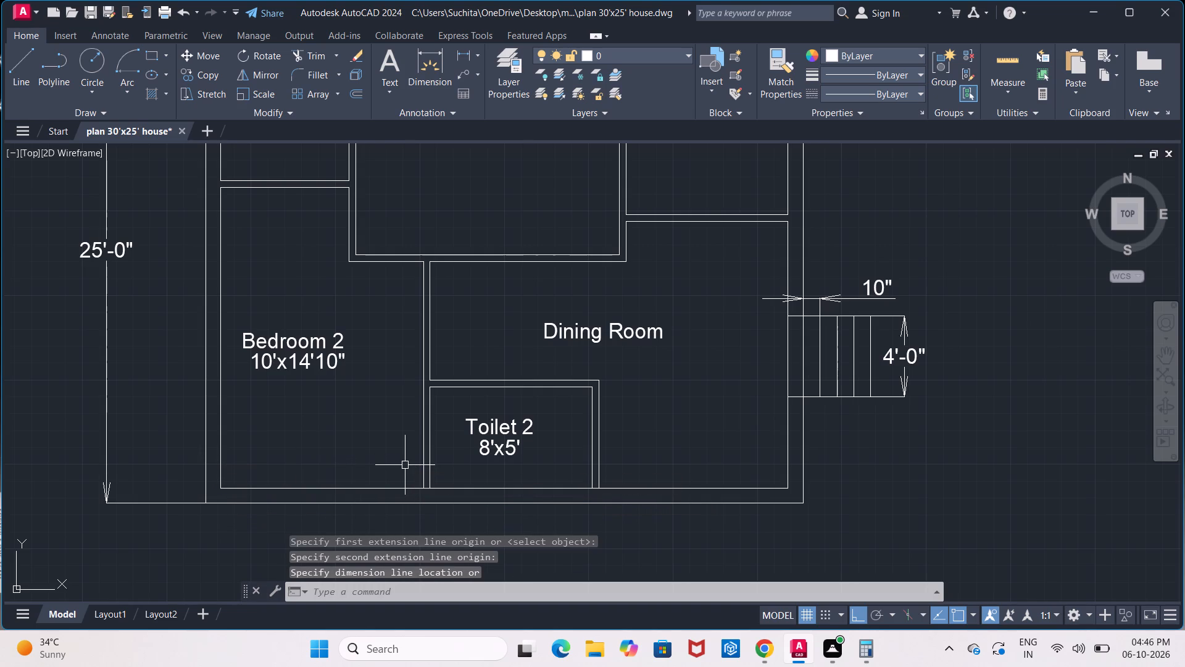
# Delete both lines of the partition wall between Toilet 1 and Bedroom 2.
pyautogui.moveTo(304, 311); pyautogui.dragTo(279, 426, button='middle')
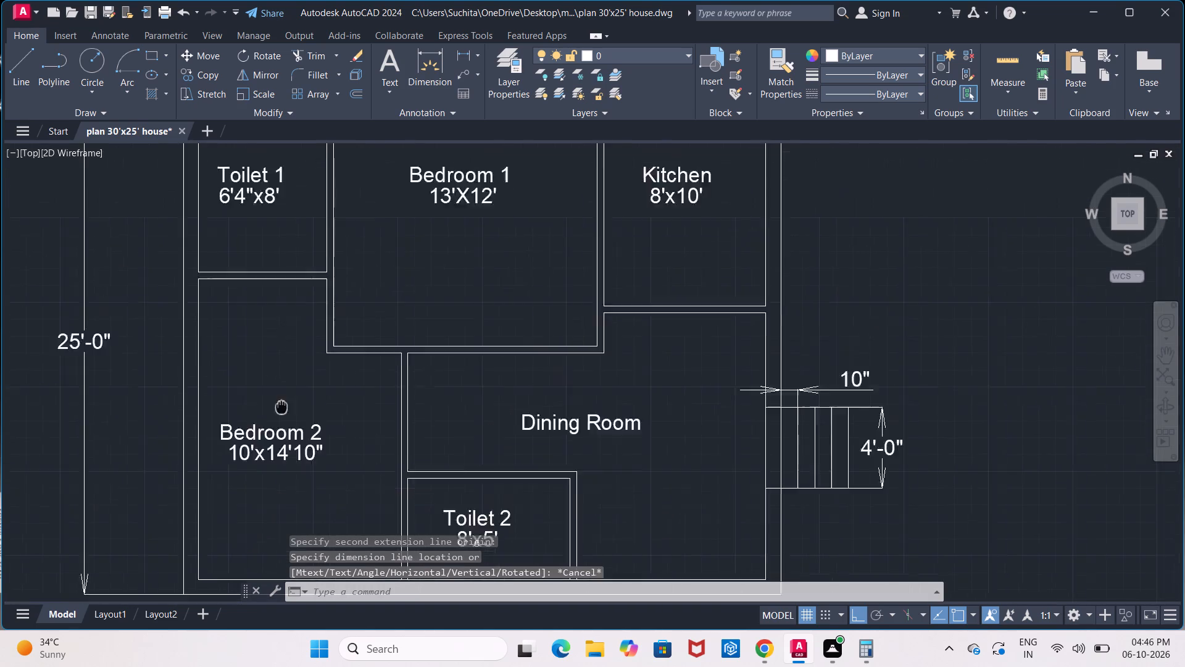
pyautogui.moveTo(279, 426); pyautogui.dragTo(279, 502, button='middle')
pyautogui.scroll(-1, 284, 512)
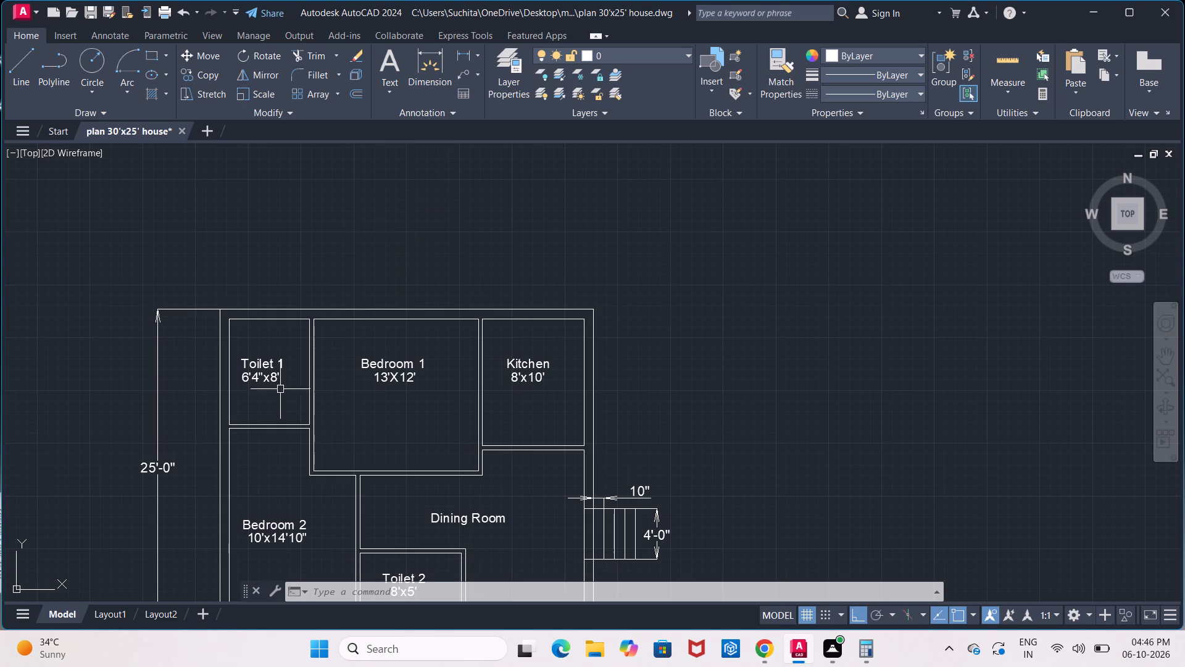
pyautogui.scroll(1, 270, 399)
pyautogui.click(270, 440)
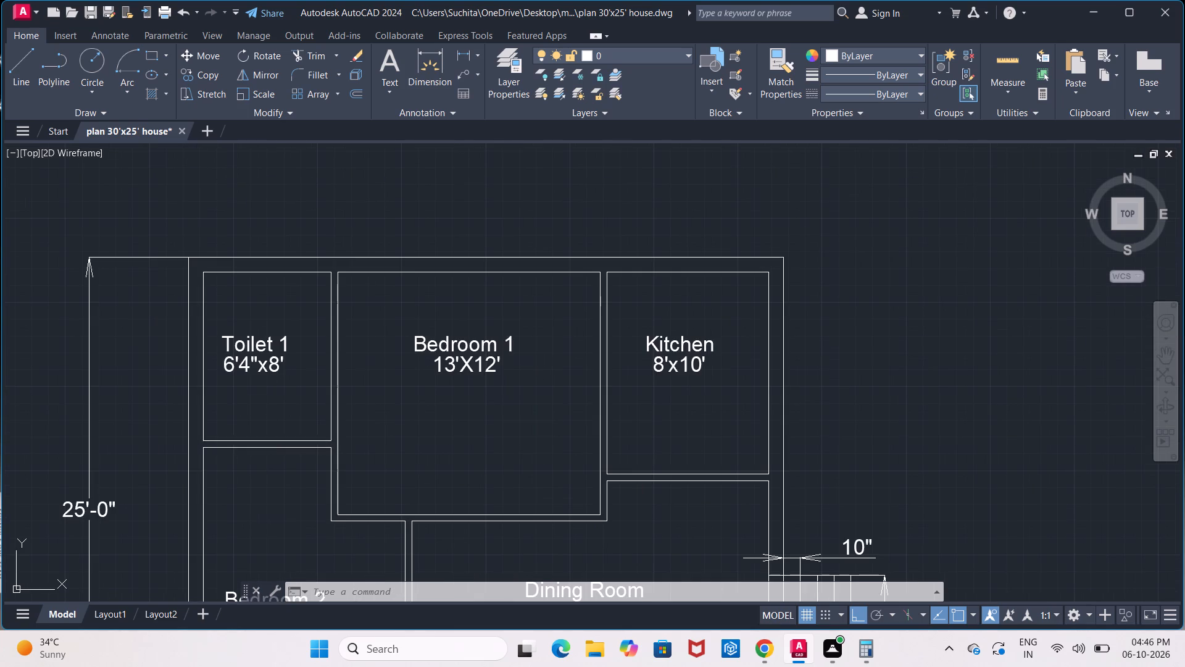
pyautogui.click(269, 450)
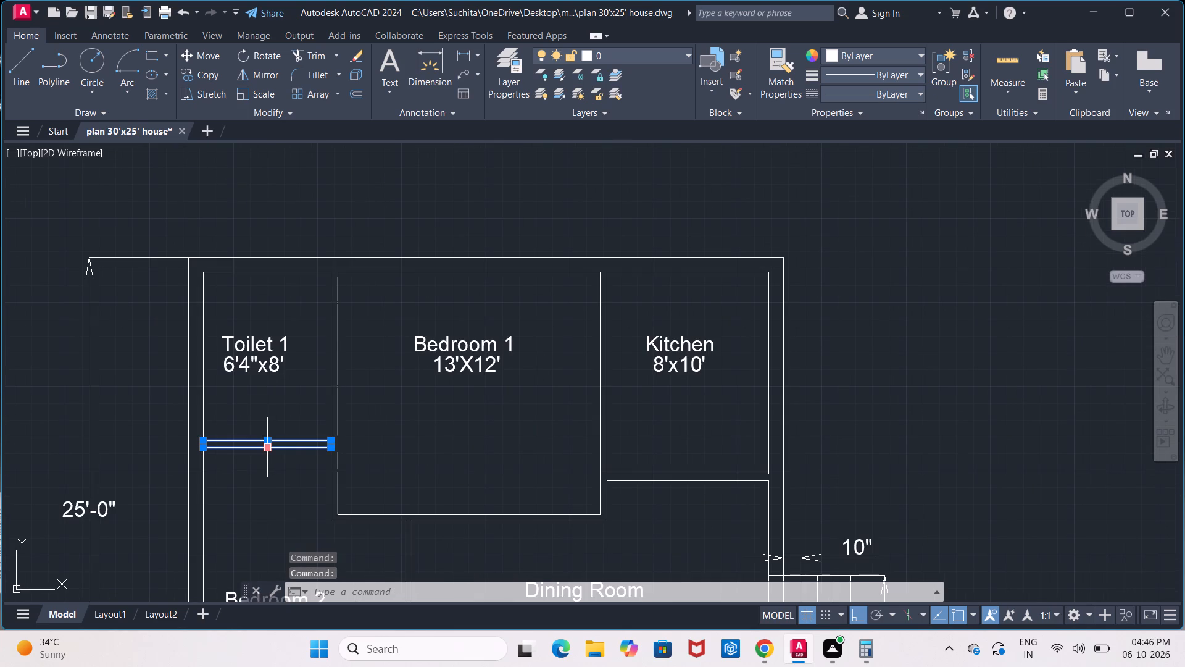
pyautogui.press('Delete')
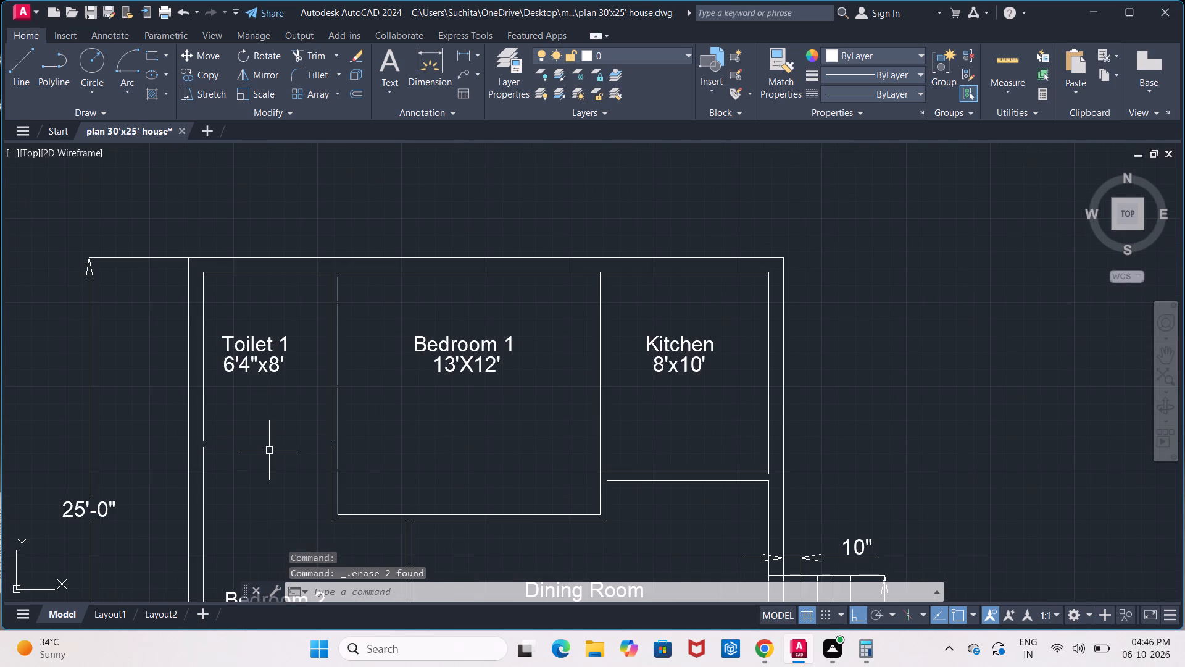
# Offset Toilet 1's inner exterior-wall line 8' into the room to set the toilet's depth.
pyautogui.press('o')
pyautogui.press('Return')
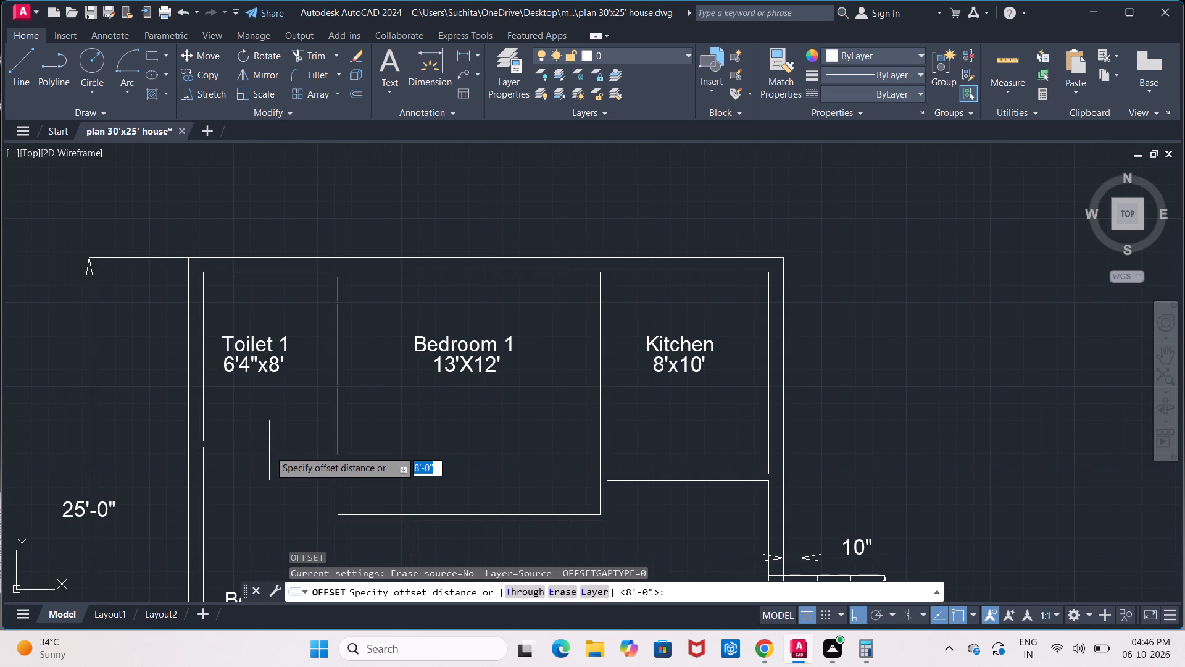
pyautogui.press('8')
pyautogui.press("'")
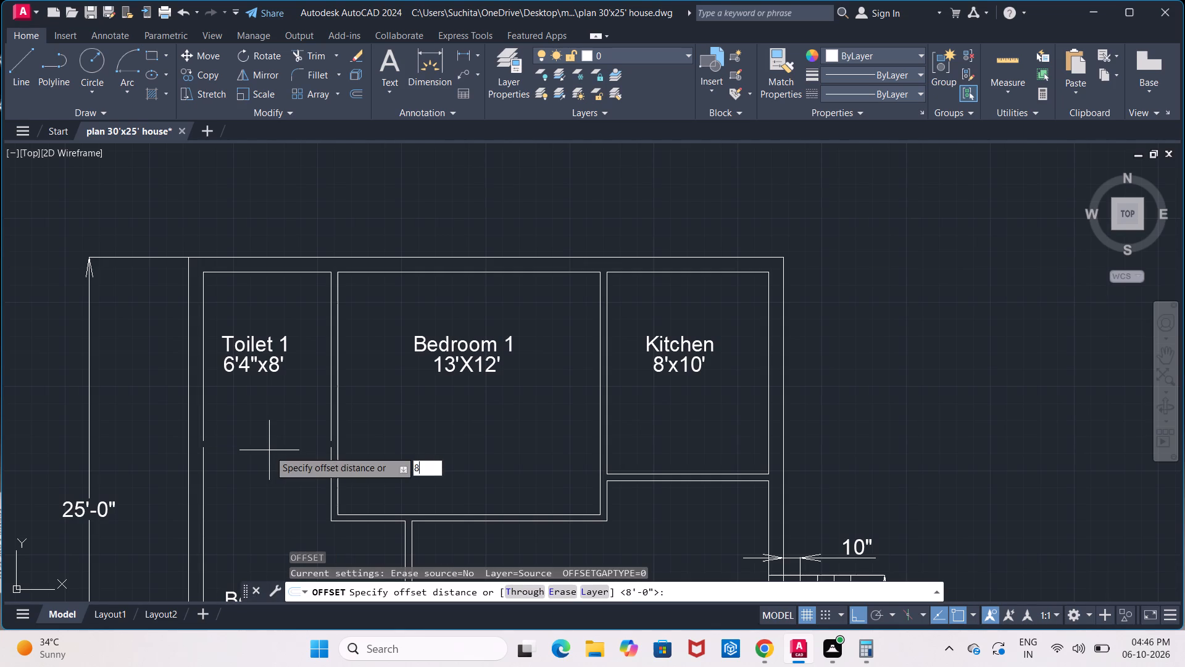
pyautogui.press('Return')
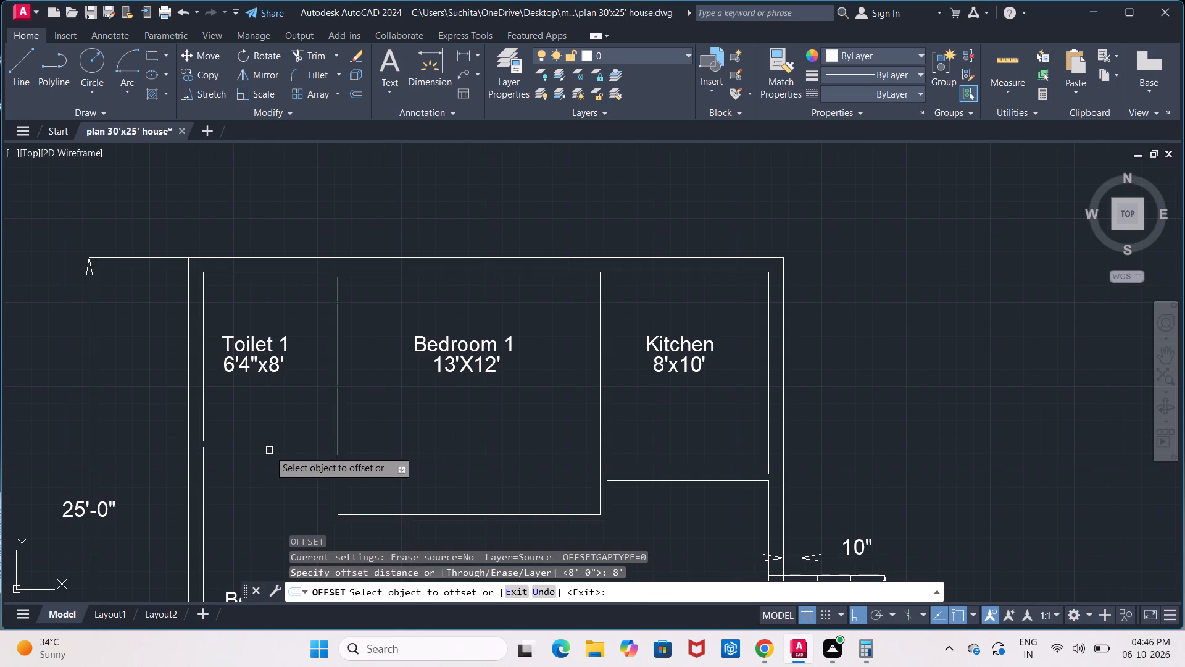
pyautogui.click(297, 273)
pyautogui.click(270, 401)
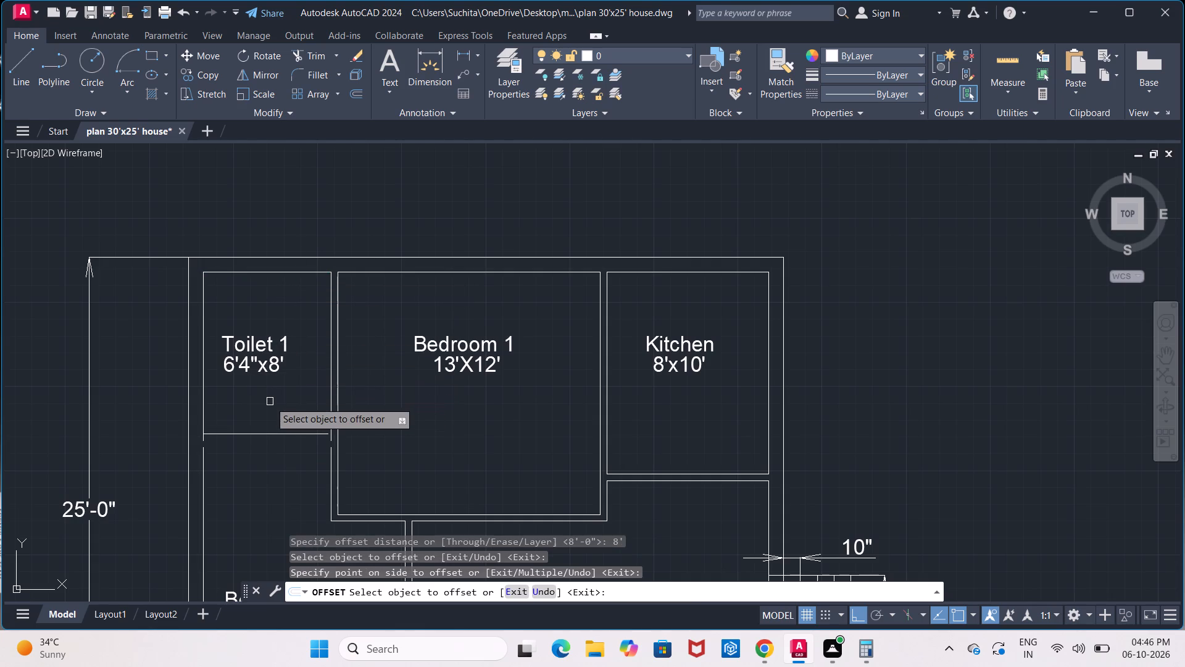
pyautogui.press('Return')
# Offset the new Toilet 1 partition line 4" toward Bedroom 2 to form the wall thickness.
pyautogui.press('Return')
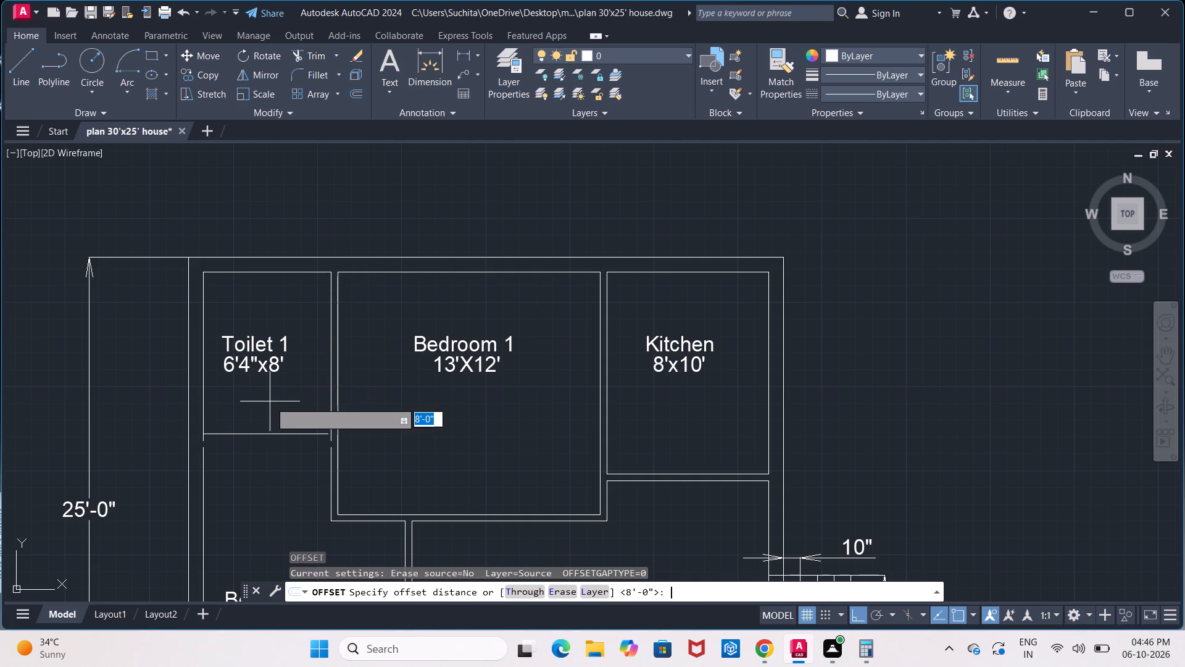
pyautogui.write('4"')
pyautogui.press('Return')
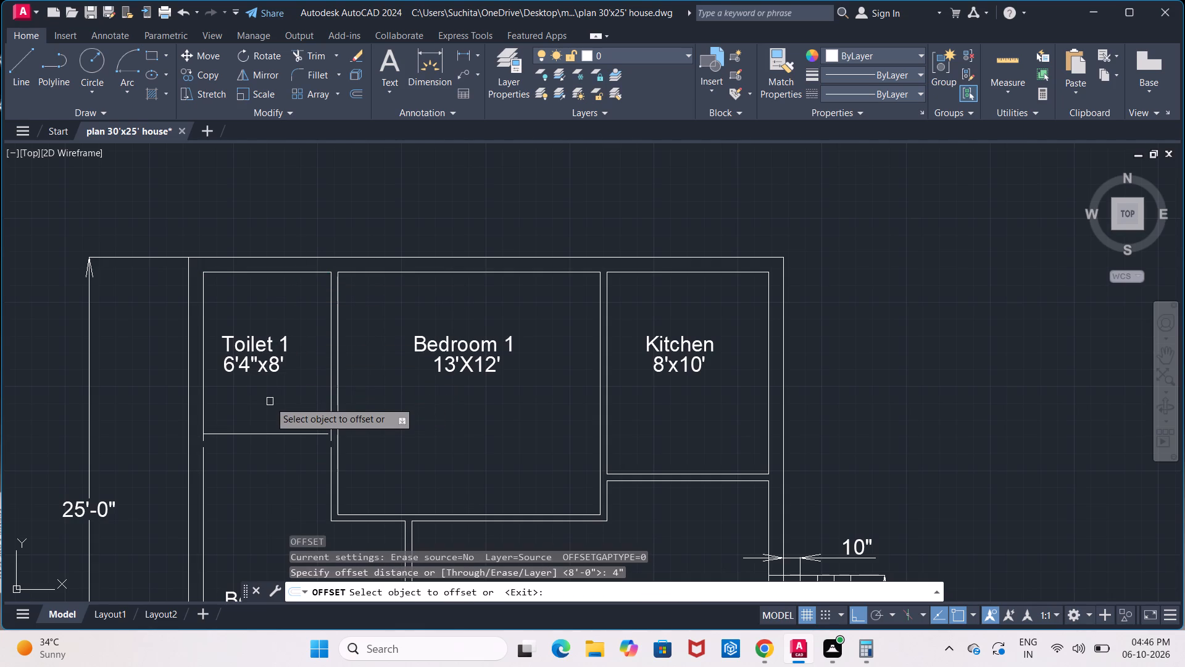
pyautogui.click(265, 434)
pyautogui.click(262, 443)
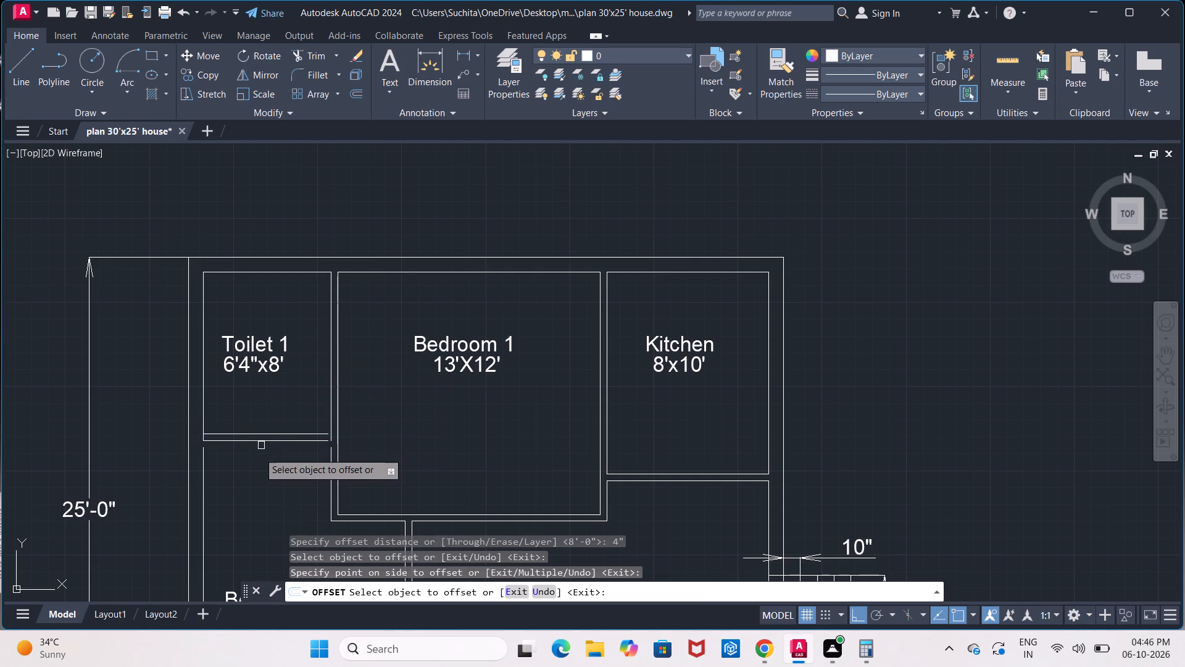
pyautogui.press('Escape')
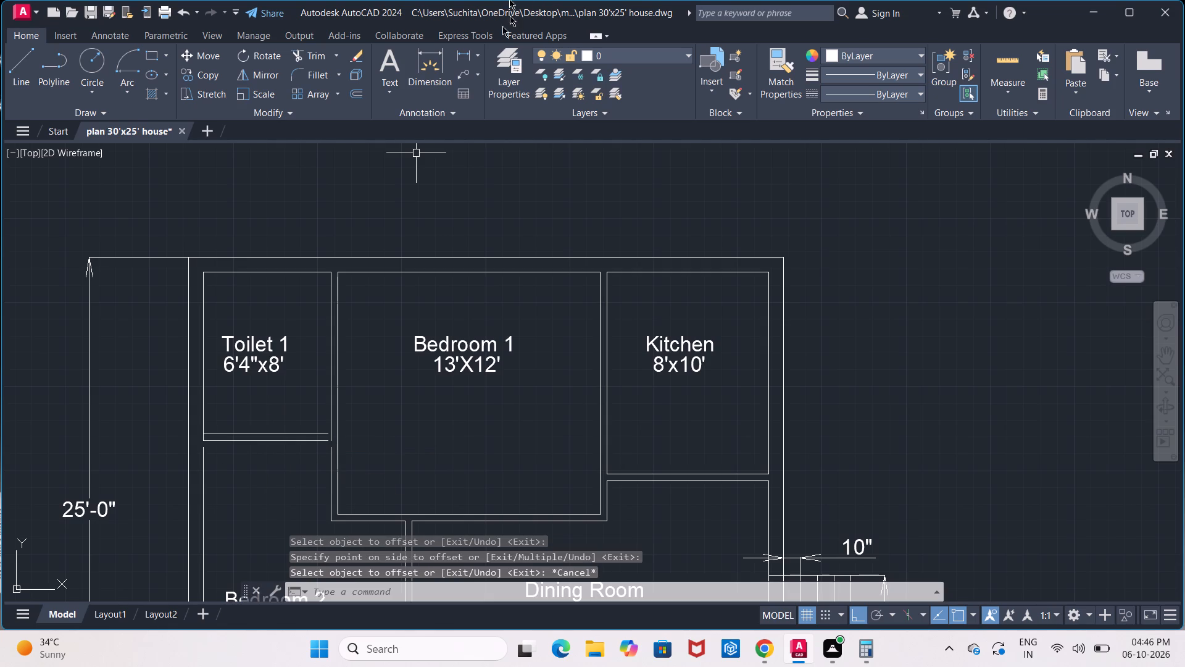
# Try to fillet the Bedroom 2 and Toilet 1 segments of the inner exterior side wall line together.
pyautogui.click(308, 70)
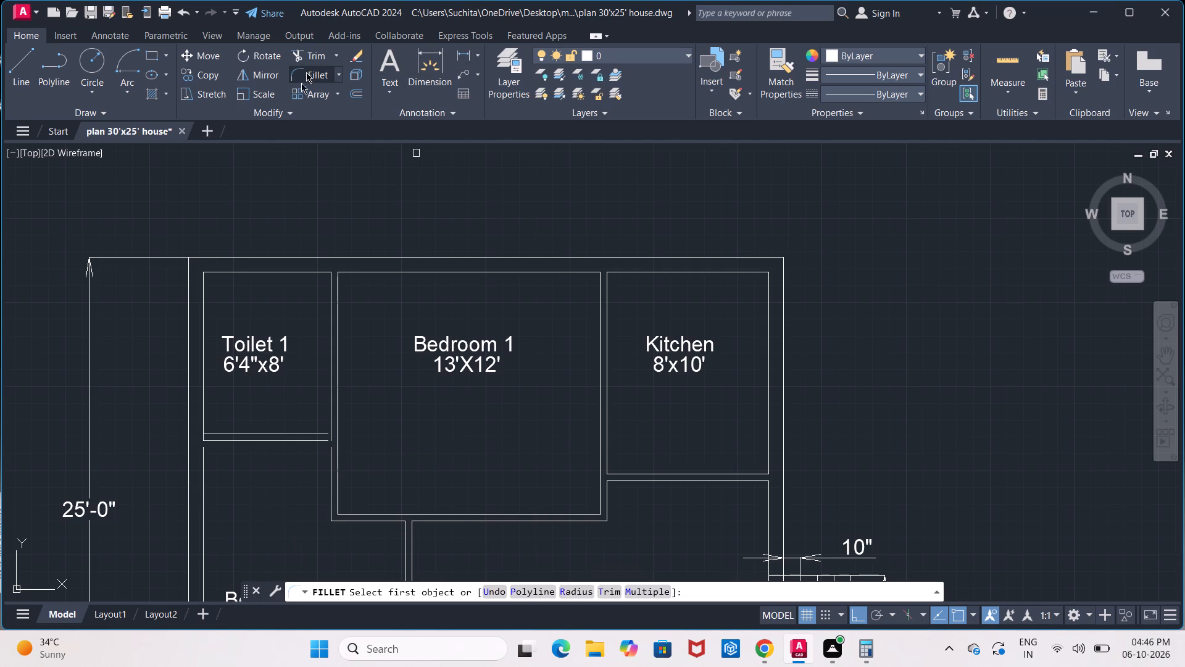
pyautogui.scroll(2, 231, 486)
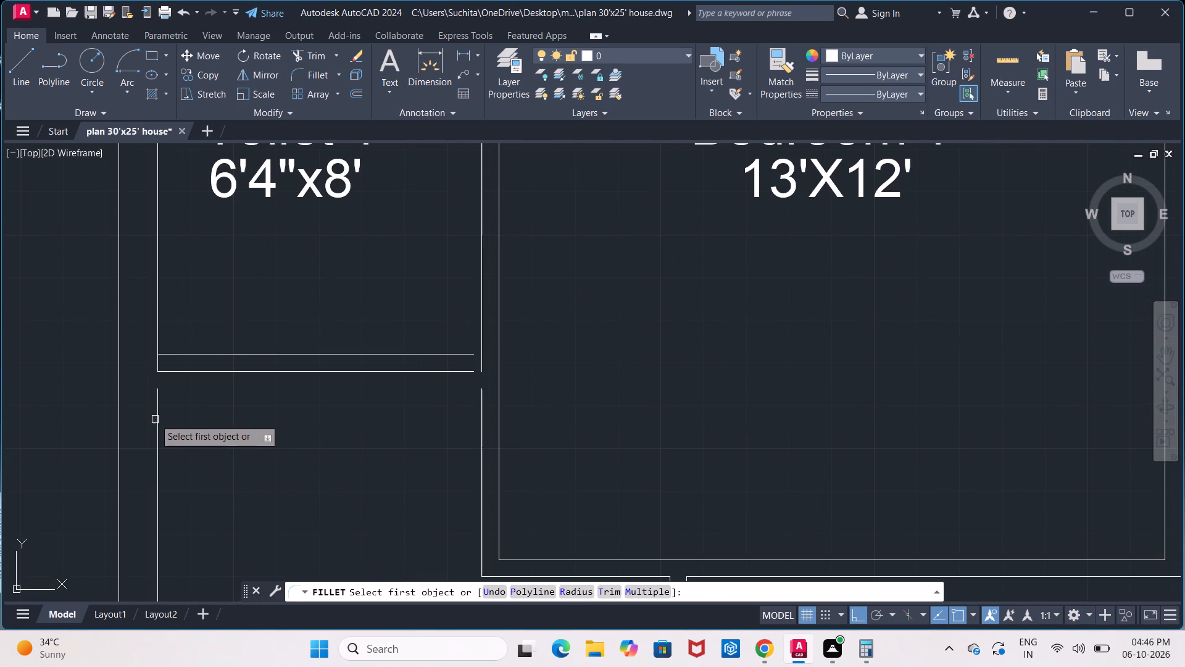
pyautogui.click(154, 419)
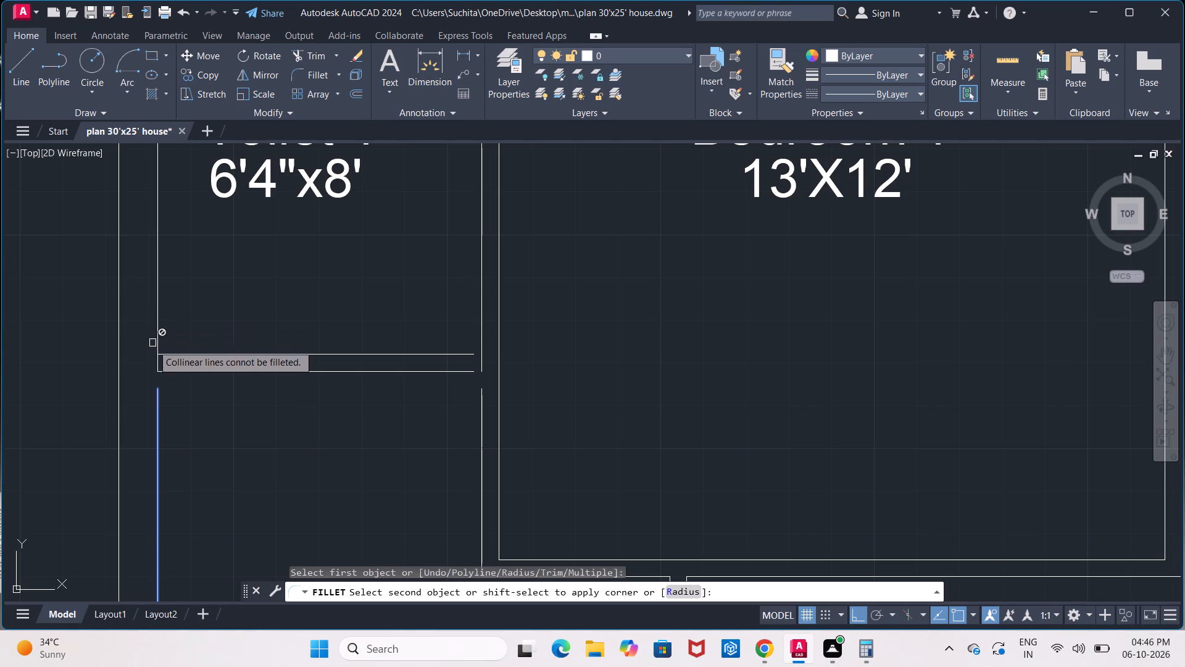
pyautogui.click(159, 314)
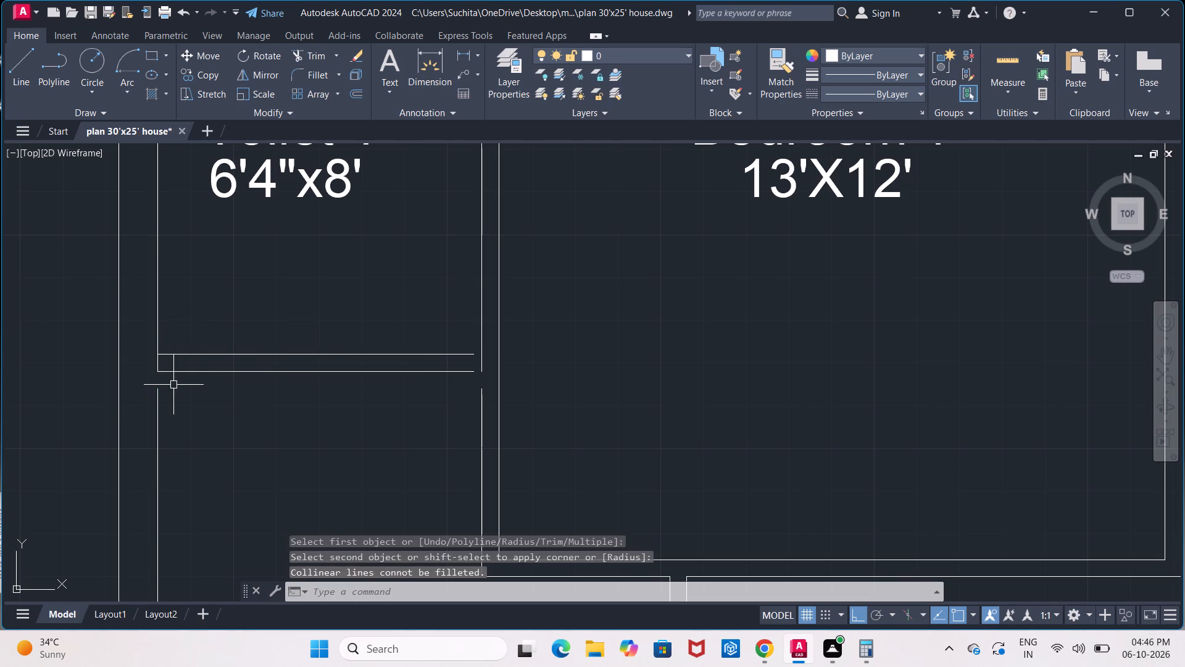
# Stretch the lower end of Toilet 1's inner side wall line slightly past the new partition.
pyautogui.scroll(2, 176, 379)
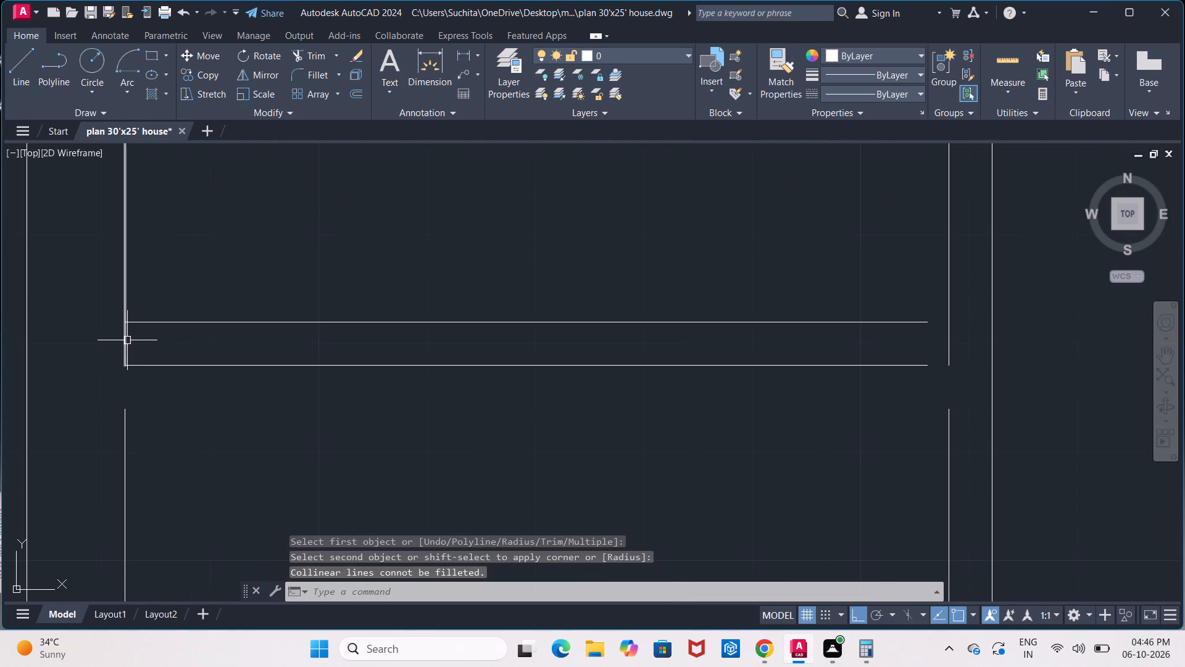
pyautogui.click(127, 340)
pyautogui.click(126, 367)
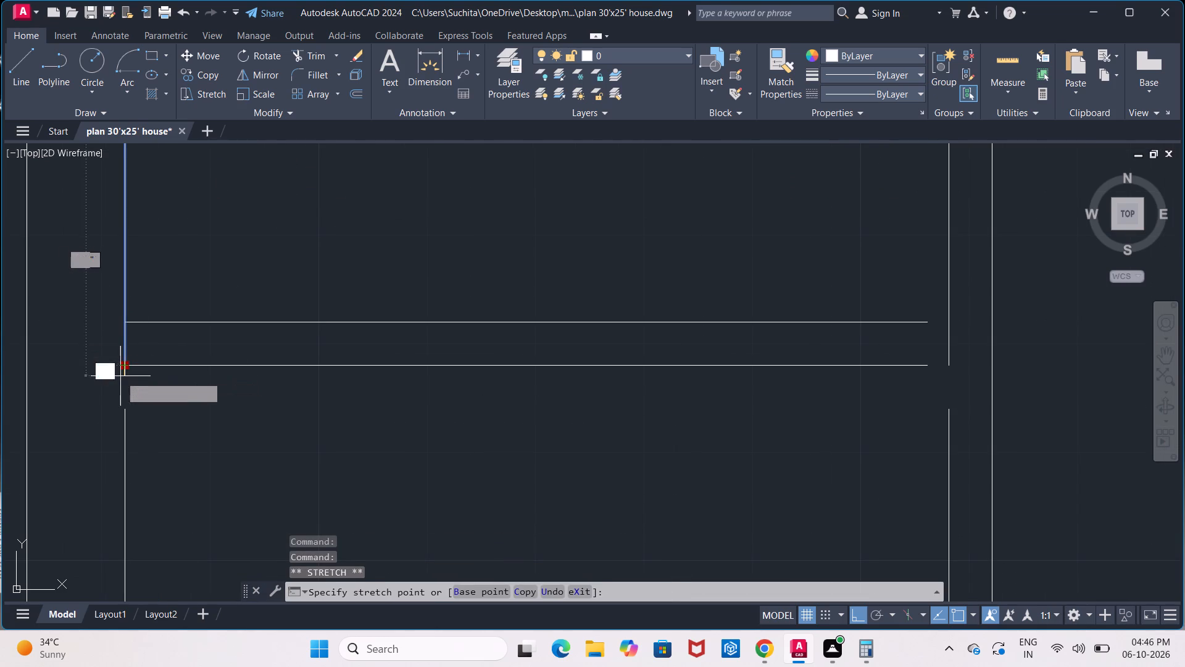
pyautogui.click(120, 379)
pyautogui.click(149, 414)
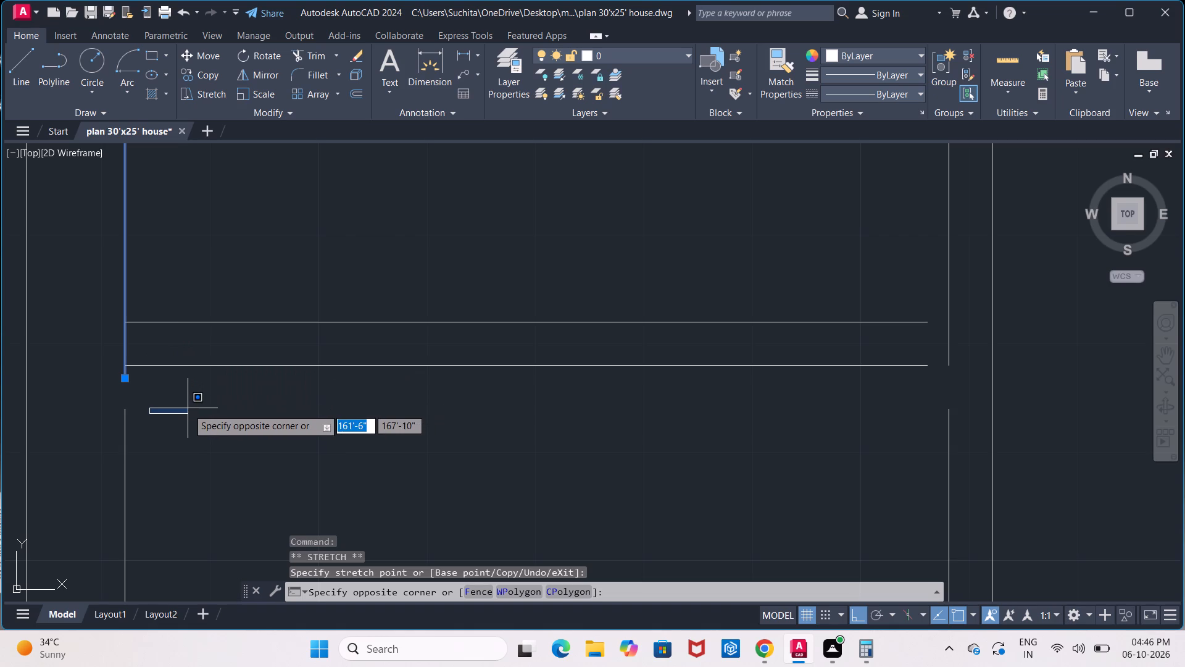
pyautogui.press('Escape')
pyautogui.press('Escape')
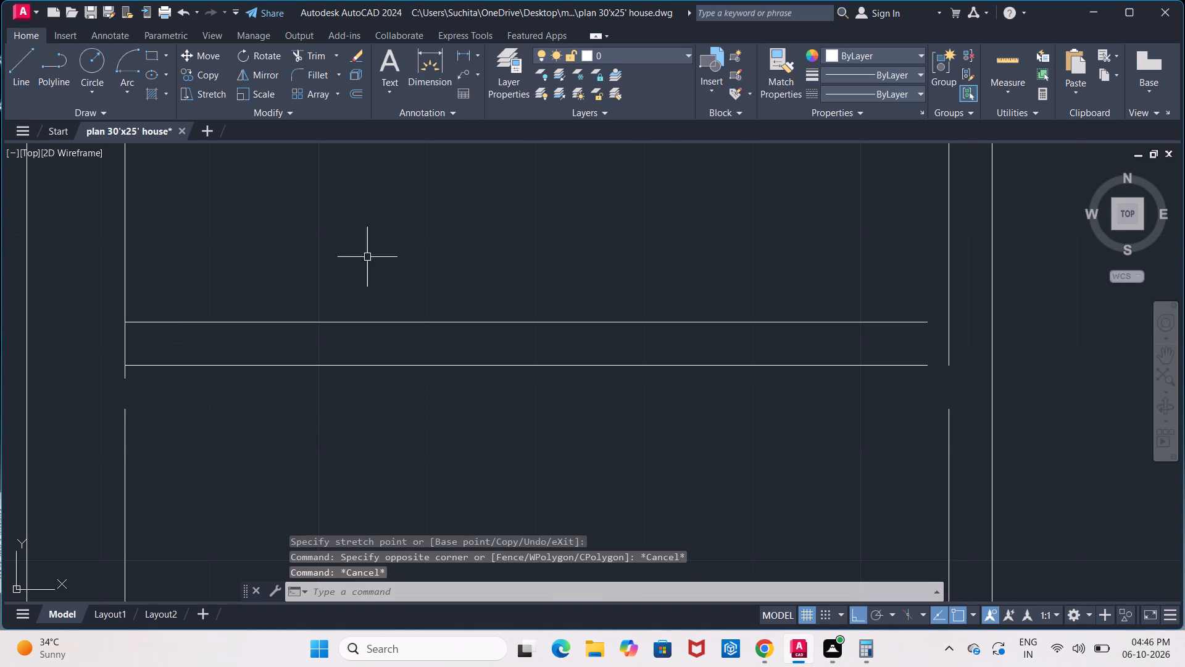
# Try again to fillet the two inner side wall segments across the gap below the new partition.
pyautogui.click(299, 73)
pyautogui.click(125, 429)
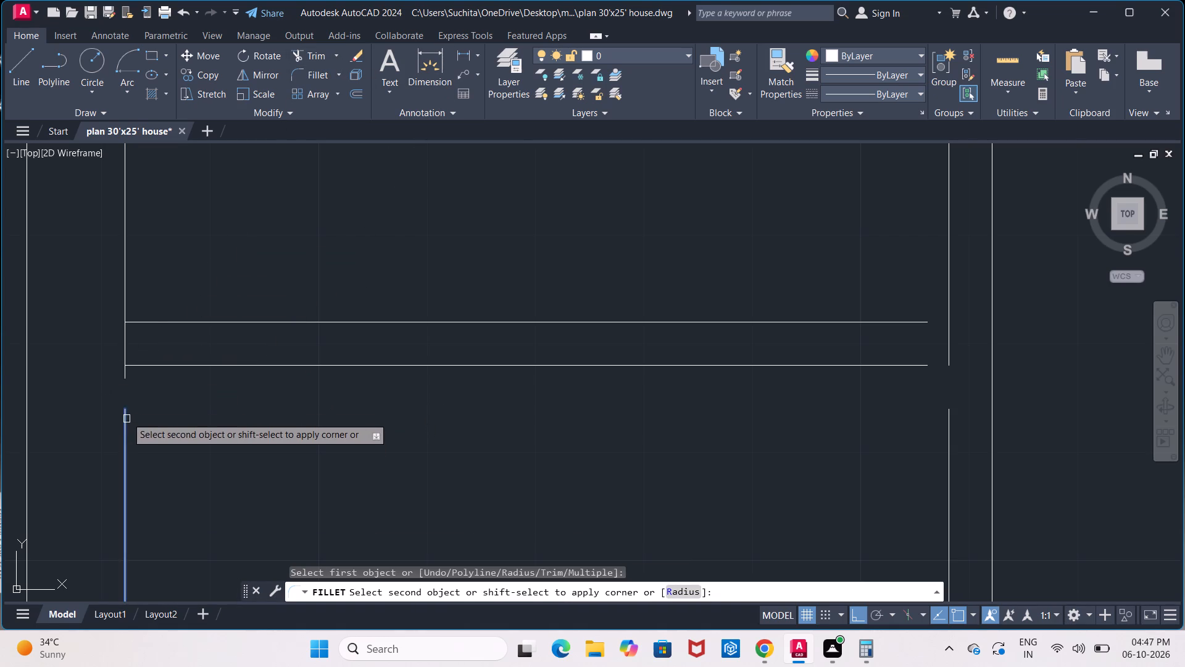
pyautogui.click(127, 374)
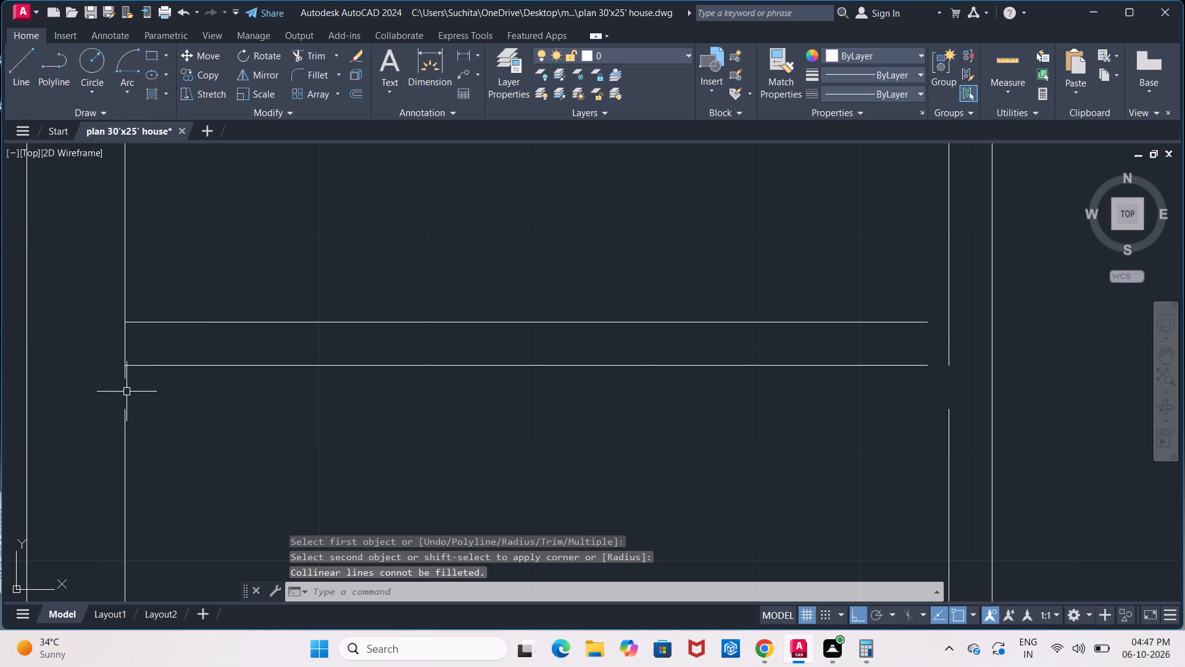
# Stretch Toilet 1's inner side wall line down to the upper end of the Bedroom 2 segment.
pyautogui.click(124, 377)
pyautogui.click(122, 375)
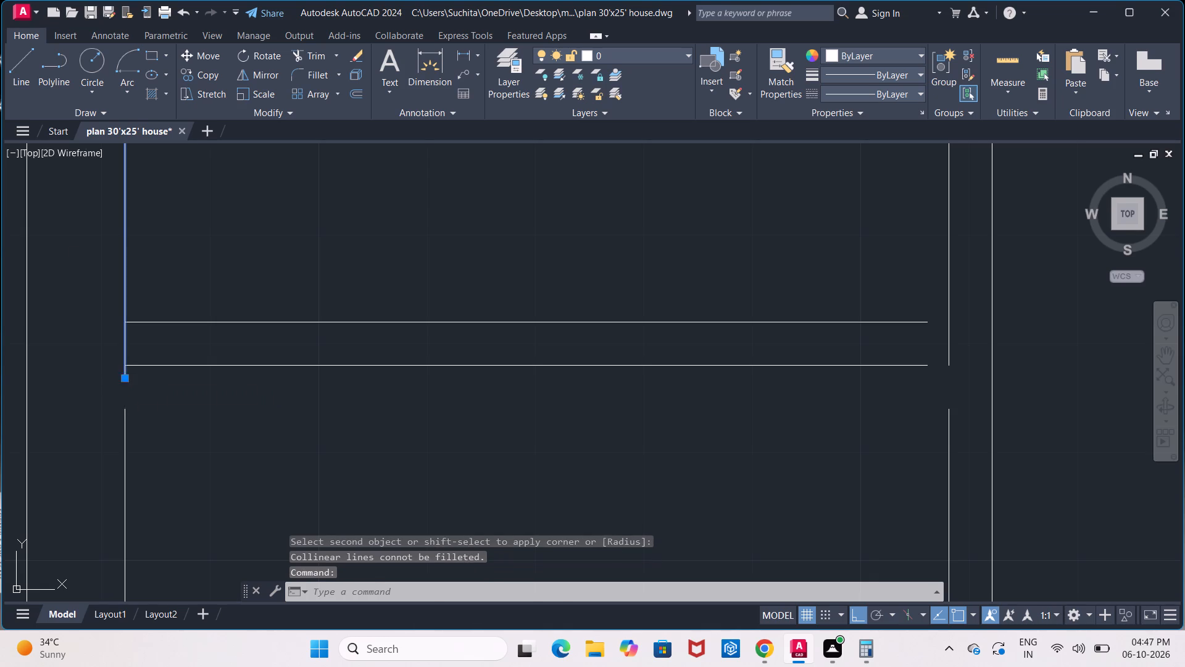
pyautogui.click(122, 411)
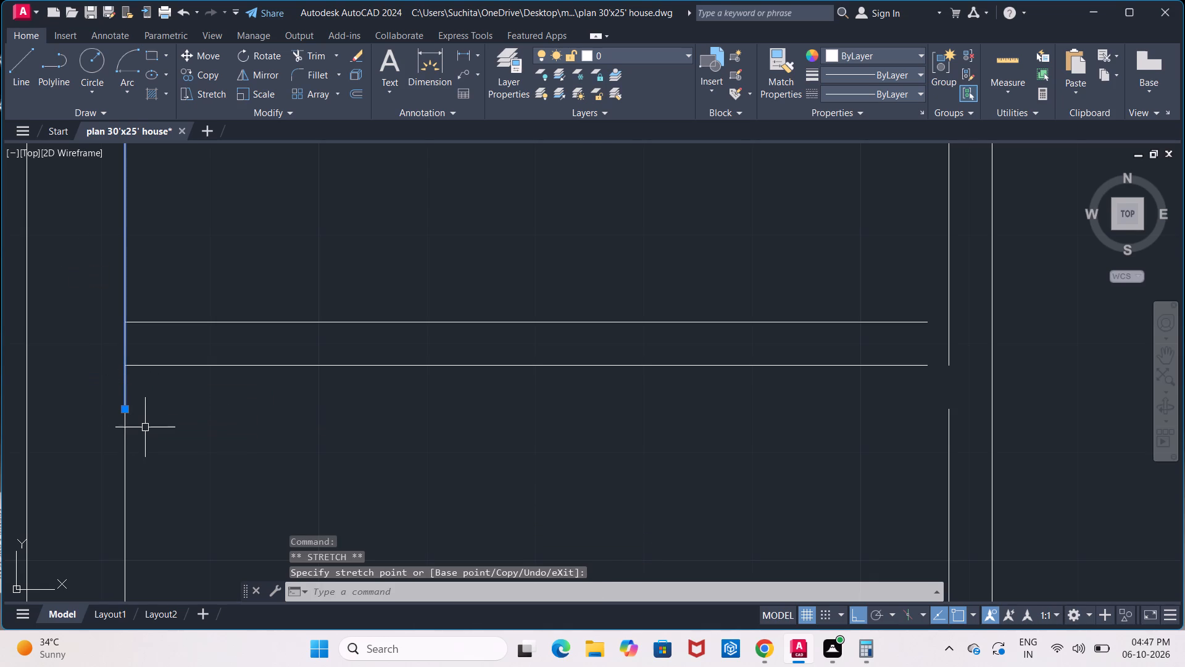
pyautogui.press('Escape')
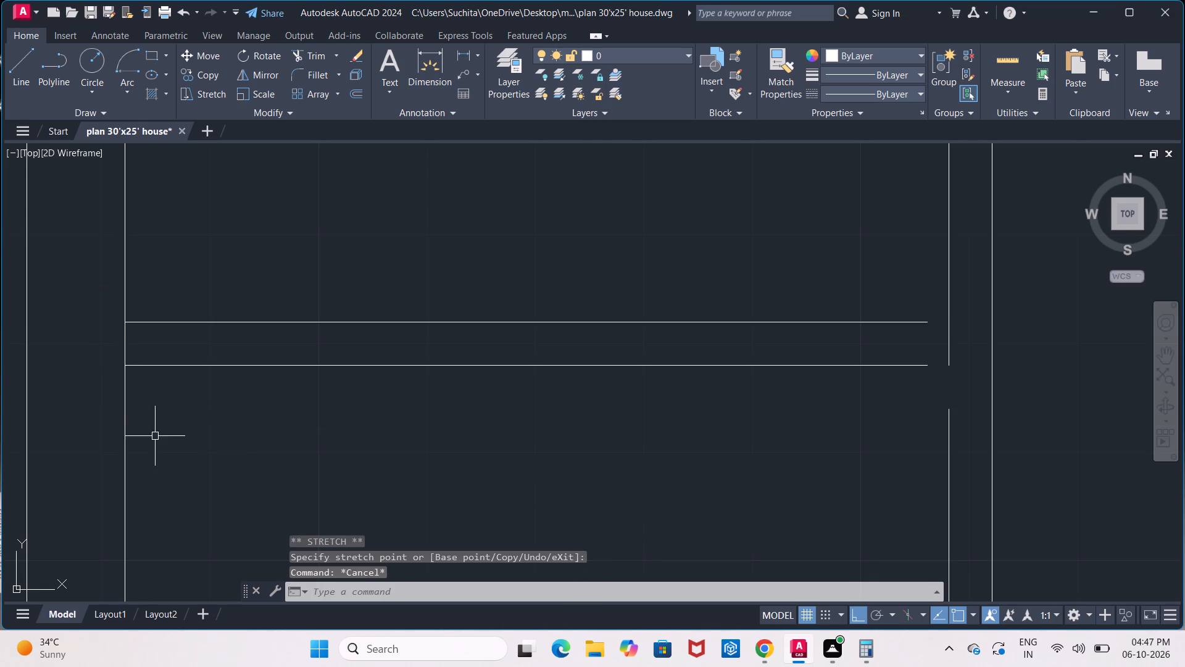
# Delete the separate Bedroom 2 segment of the inner exterior side wall line.
pyautogui.click(125, 409)
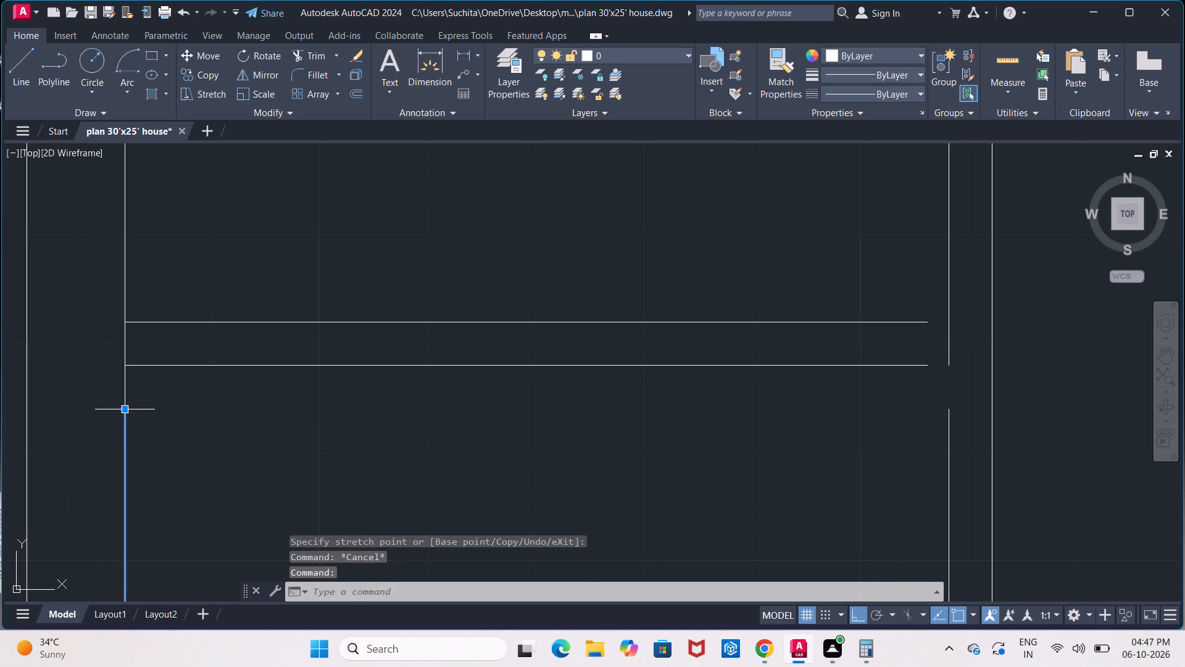
pyautogui.press('Delete')
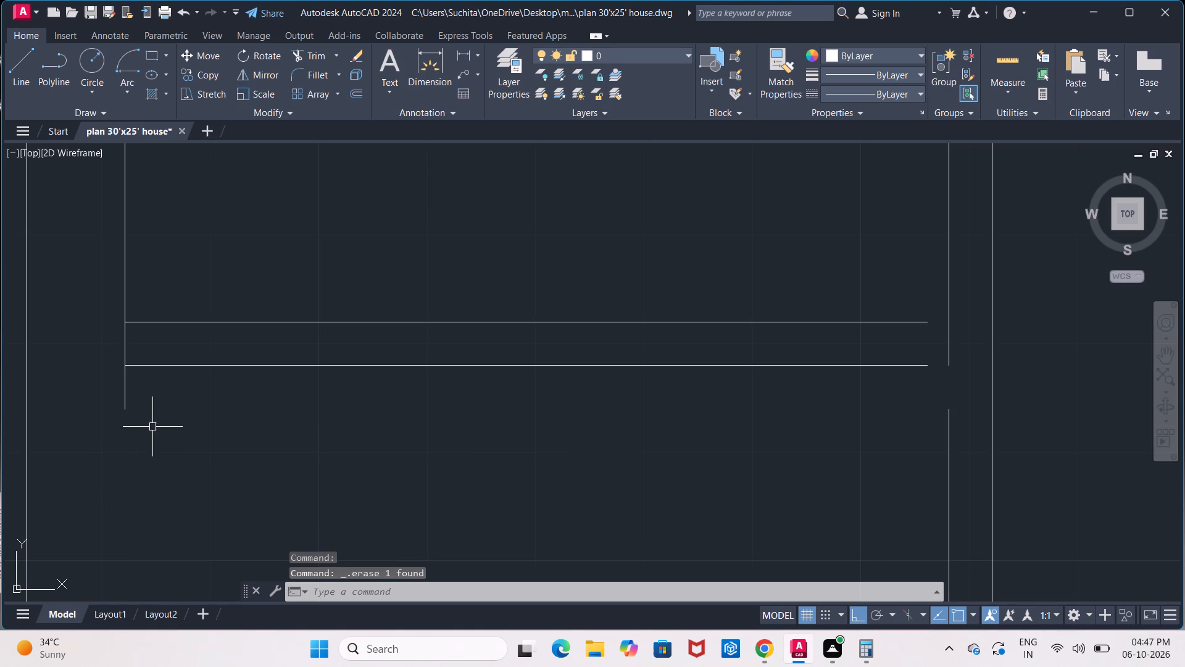
# Stretch the remaining inner side wall line from below the Toilet 1 partition to Bedroom 2's lower inner corner.
pyautogui.scroll(-4, 154, 427)
pyautogui.moveTo(148, 417); pyautogui.dragTo(150, 314, button='middle')
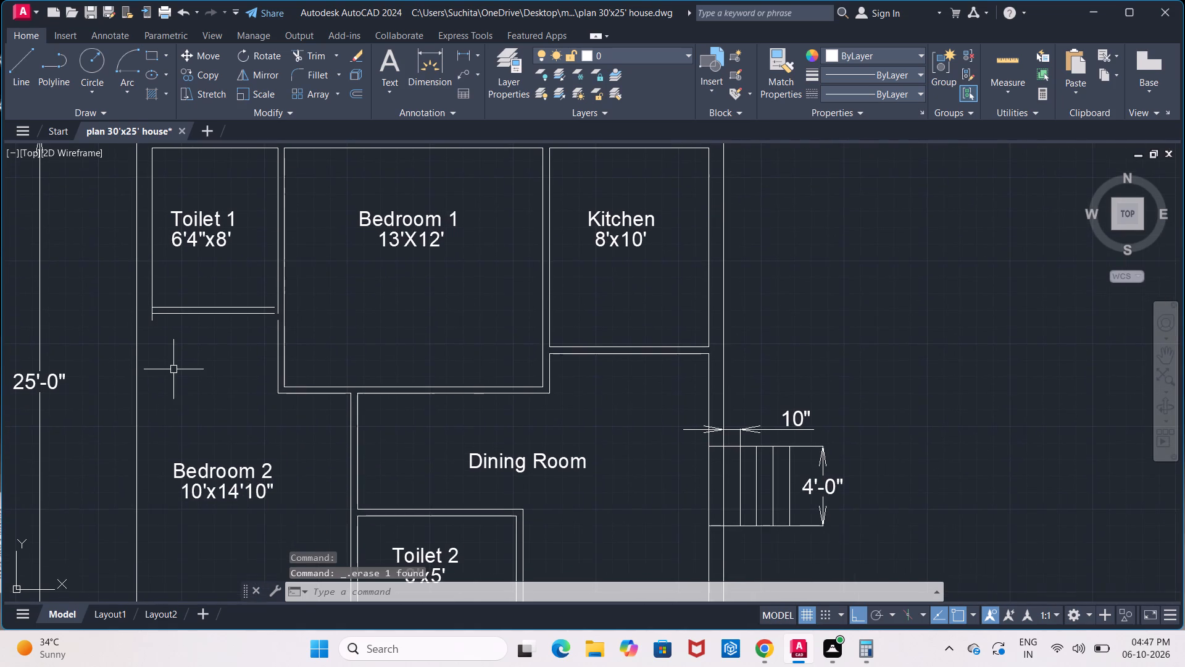
pyautogui.moveTo(172, 372); pyautogui.dragTo(187, 294, button='middle')
pyautogui.click(169, 242)
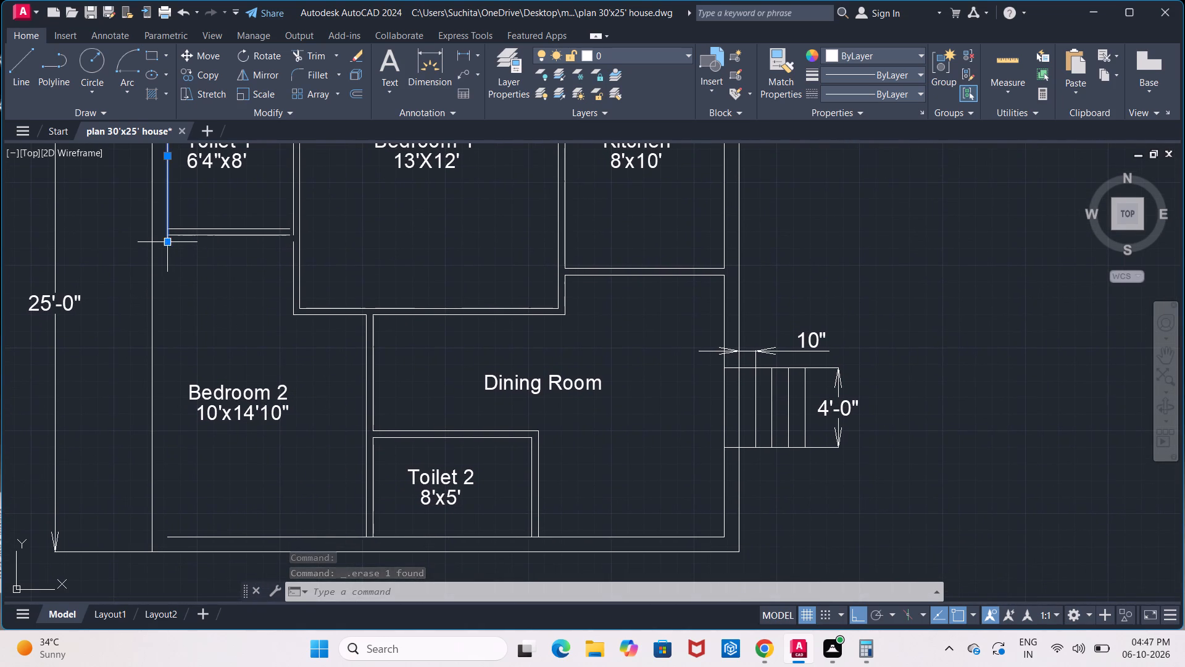
pyautogui.click(168, 241)
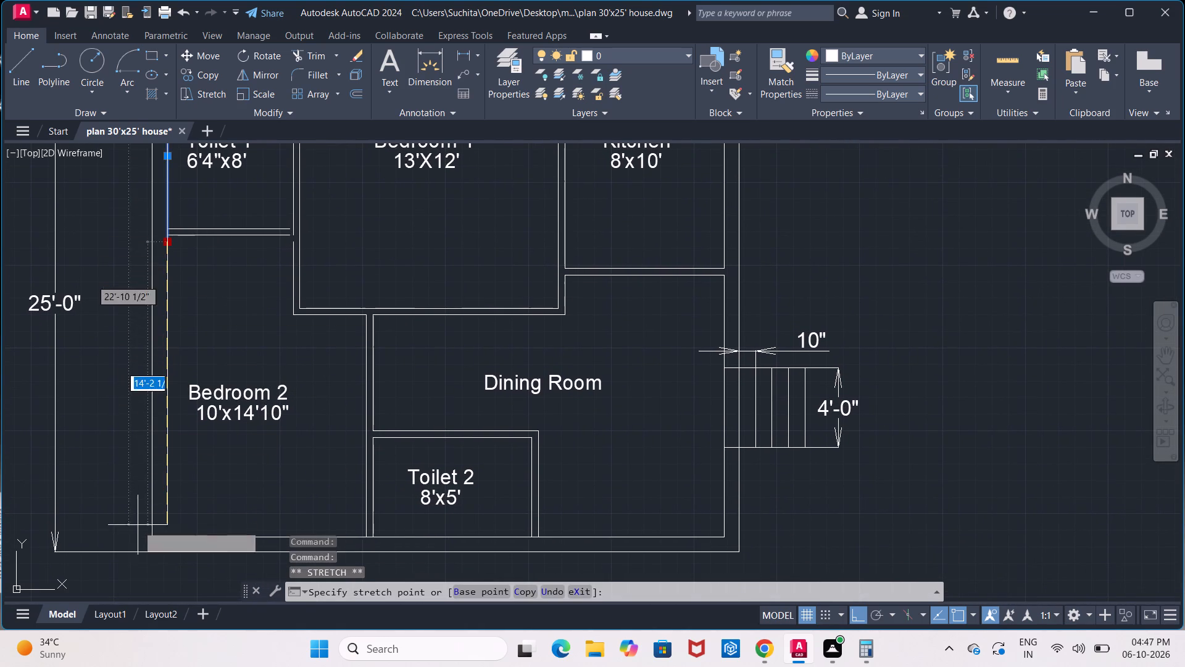
pyautogui.scroll(4, 148, 537)
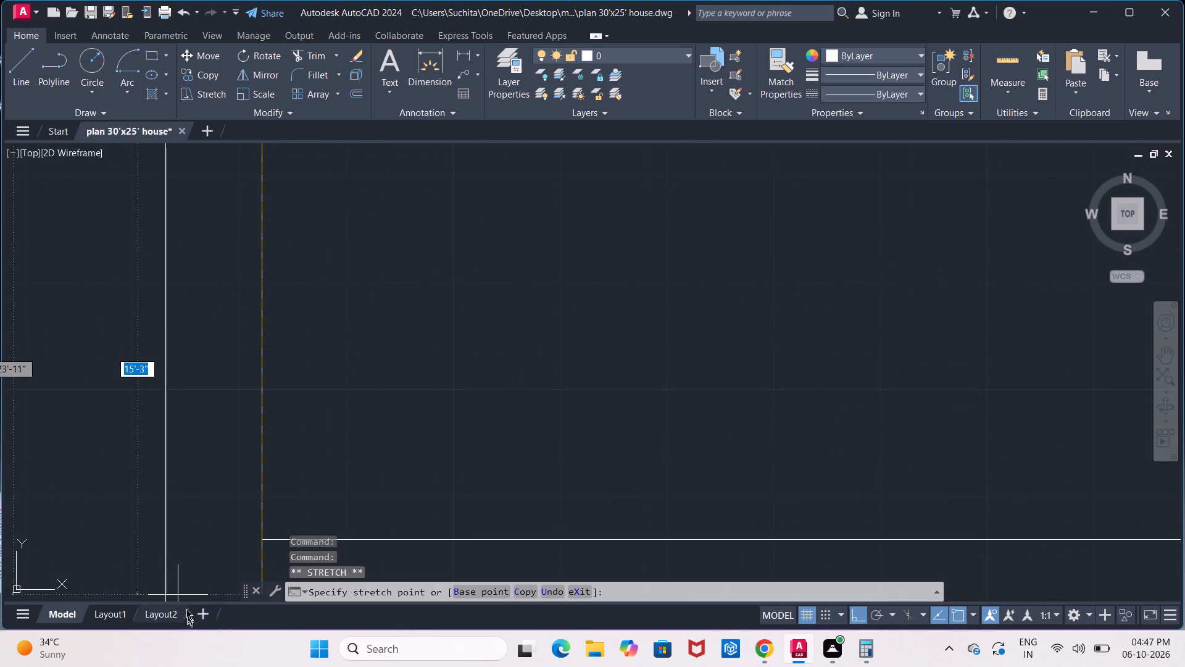
pyautogui.moveTo(266, 532); pyautogui.dragTo(260, 377, button='middle')
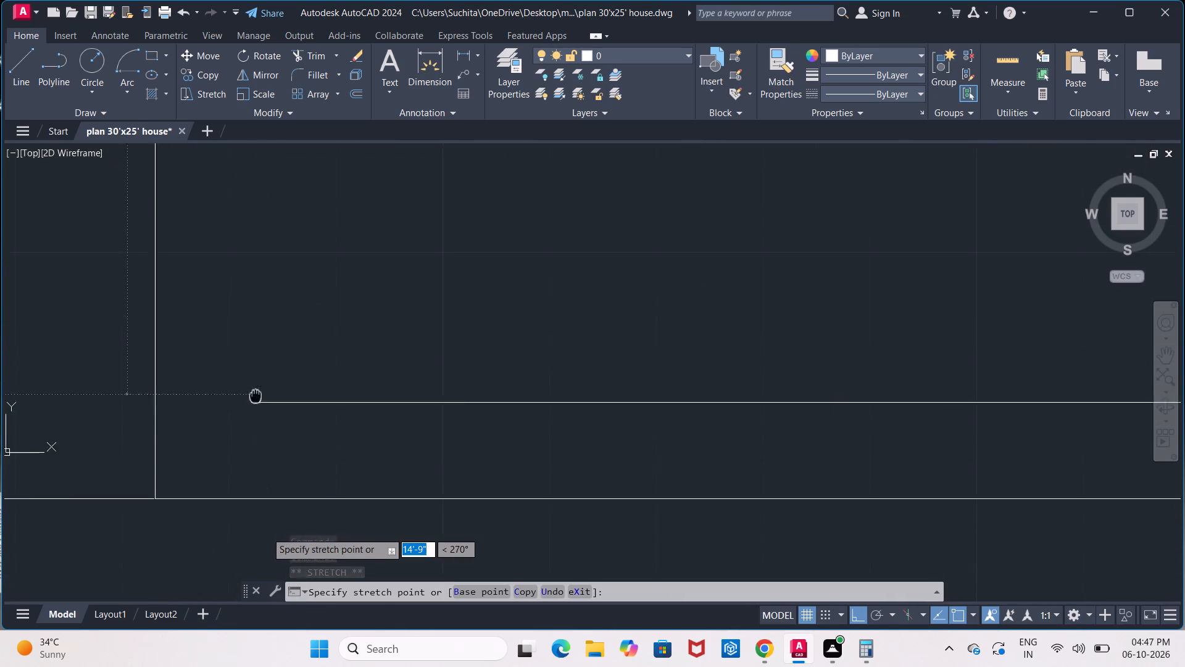
pyautogui.moveTo(260, 377); pyautogui.dragTo(263, 374, button='middle')
pyautogui.click(259, 381)
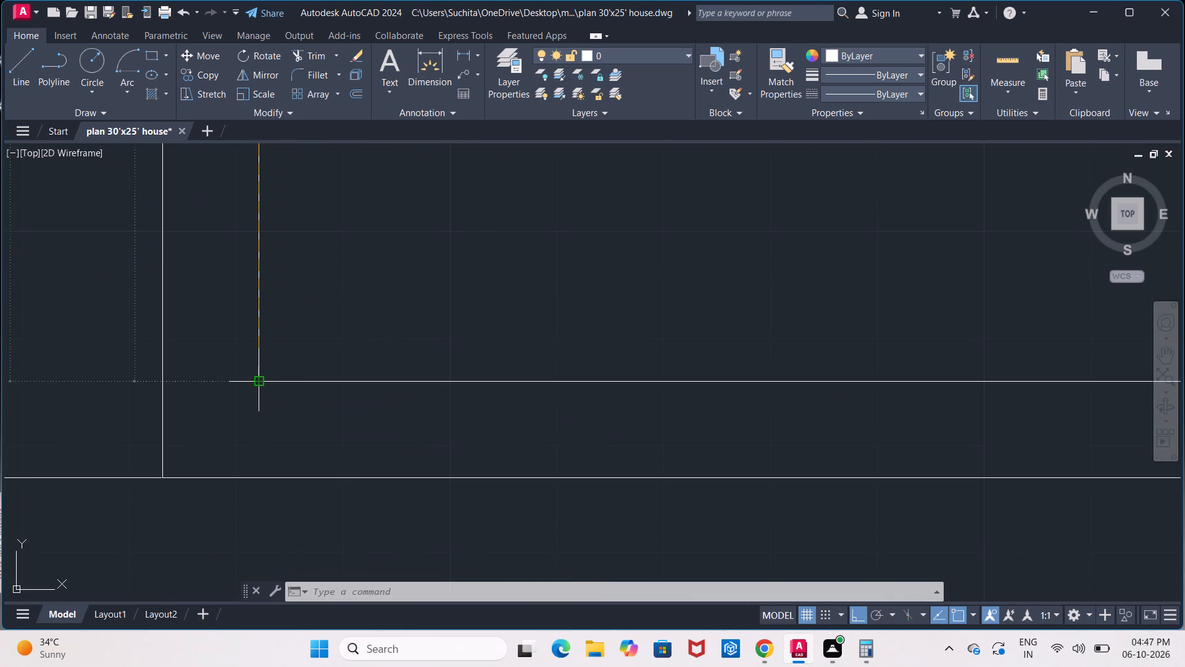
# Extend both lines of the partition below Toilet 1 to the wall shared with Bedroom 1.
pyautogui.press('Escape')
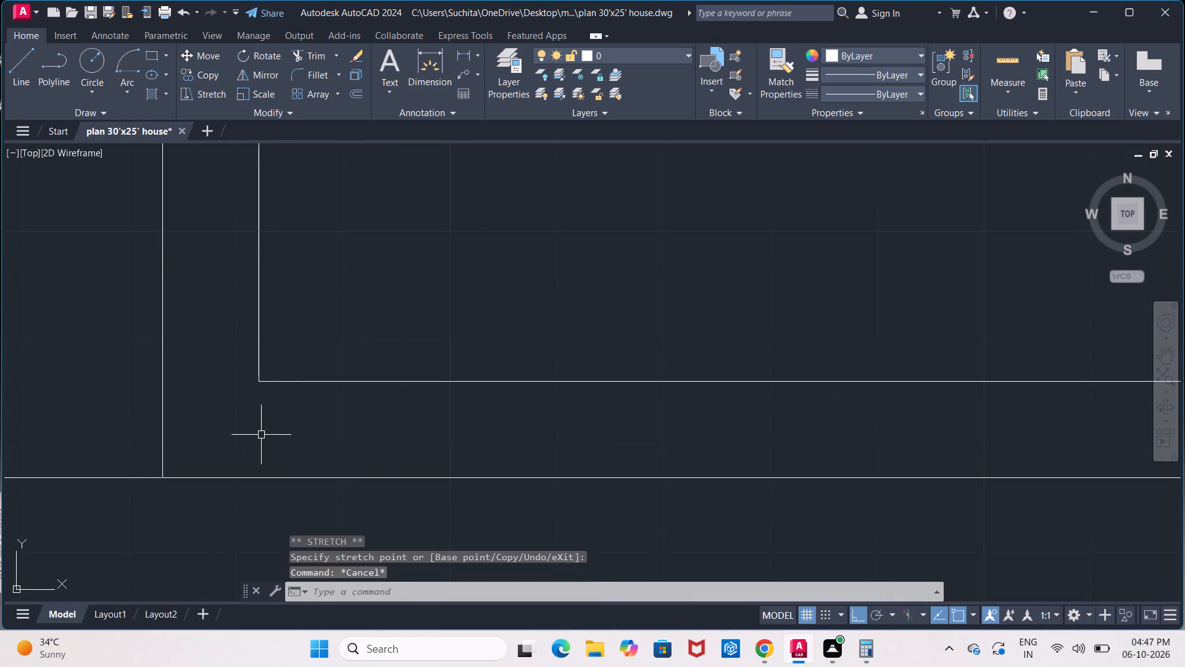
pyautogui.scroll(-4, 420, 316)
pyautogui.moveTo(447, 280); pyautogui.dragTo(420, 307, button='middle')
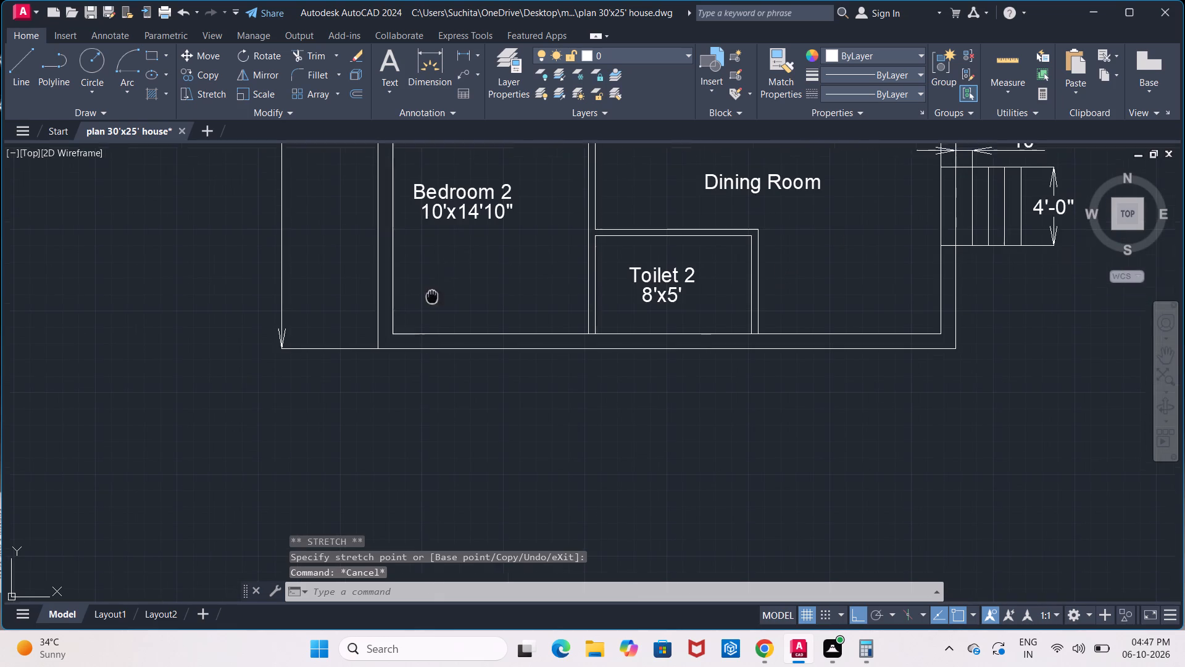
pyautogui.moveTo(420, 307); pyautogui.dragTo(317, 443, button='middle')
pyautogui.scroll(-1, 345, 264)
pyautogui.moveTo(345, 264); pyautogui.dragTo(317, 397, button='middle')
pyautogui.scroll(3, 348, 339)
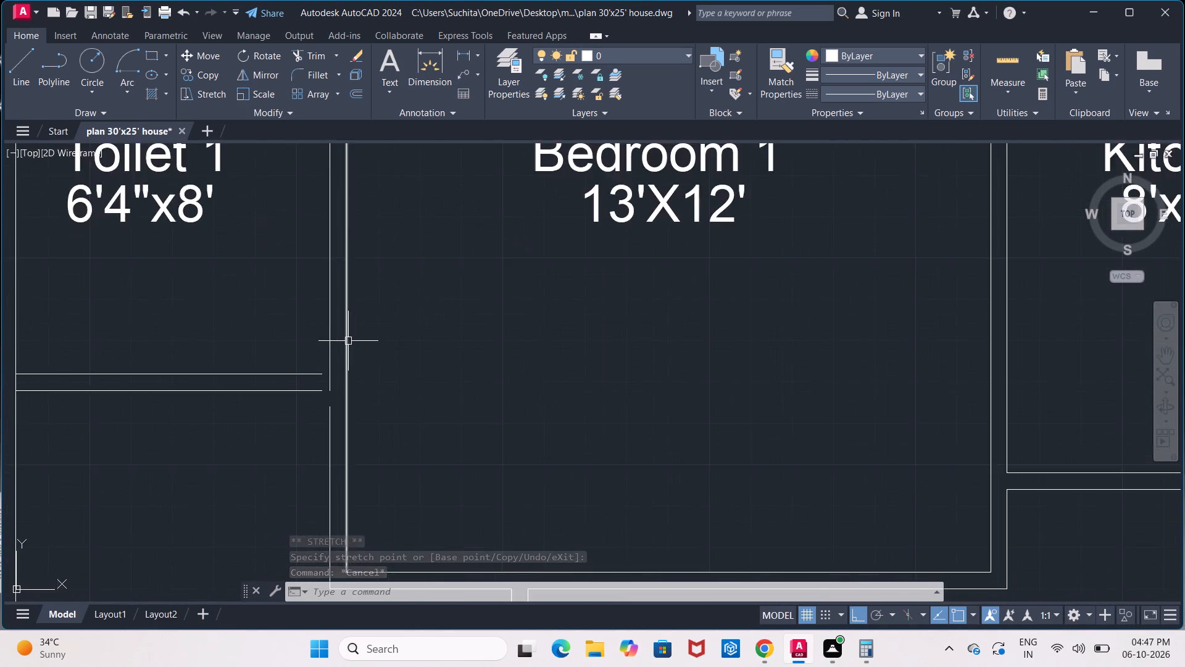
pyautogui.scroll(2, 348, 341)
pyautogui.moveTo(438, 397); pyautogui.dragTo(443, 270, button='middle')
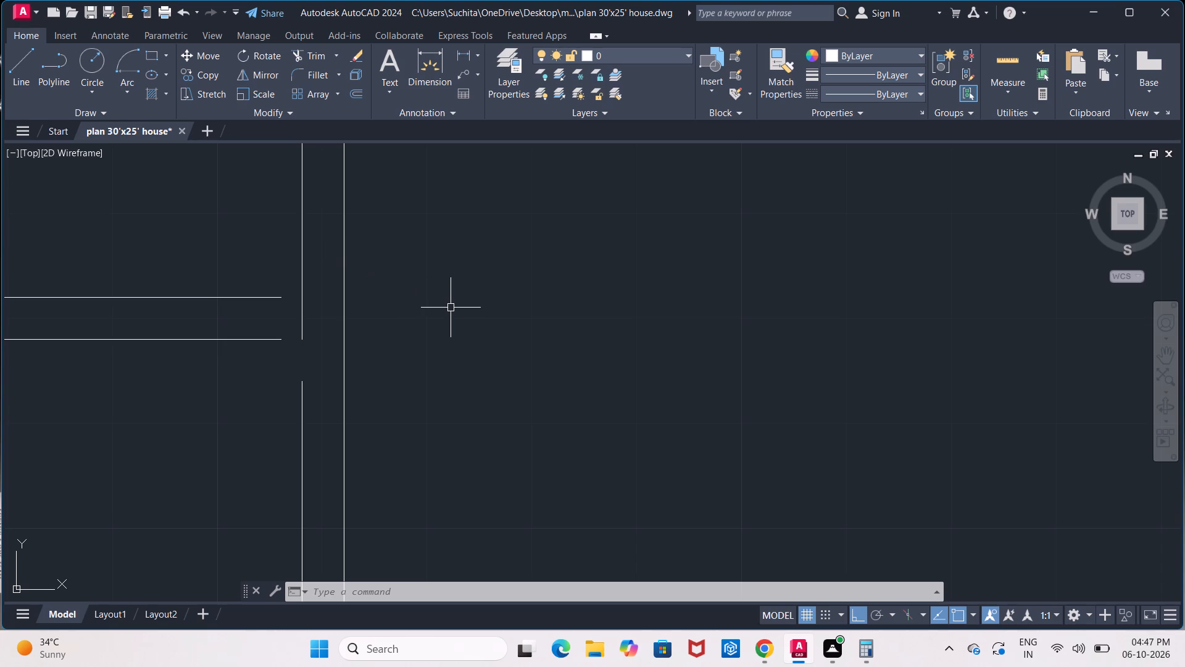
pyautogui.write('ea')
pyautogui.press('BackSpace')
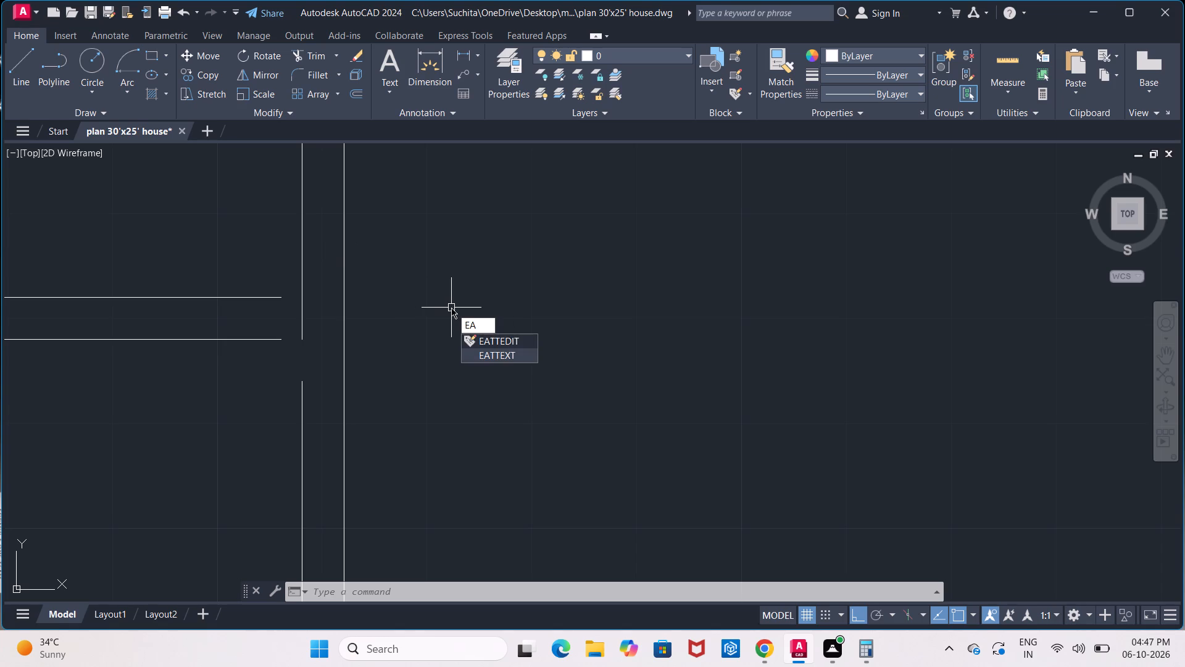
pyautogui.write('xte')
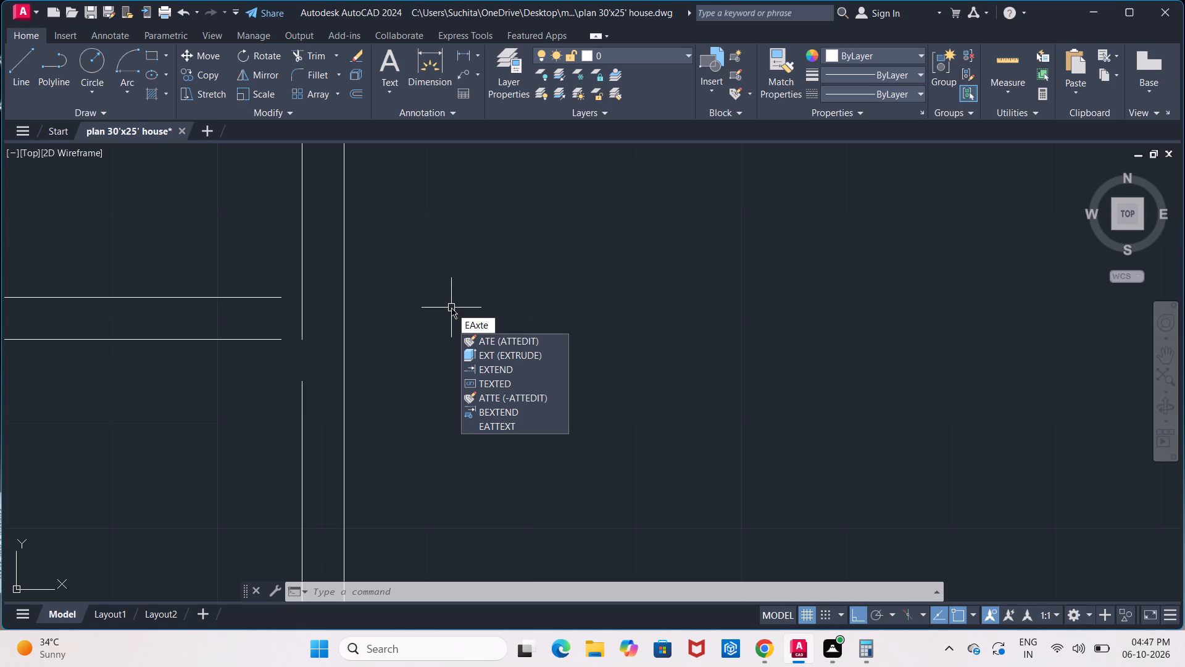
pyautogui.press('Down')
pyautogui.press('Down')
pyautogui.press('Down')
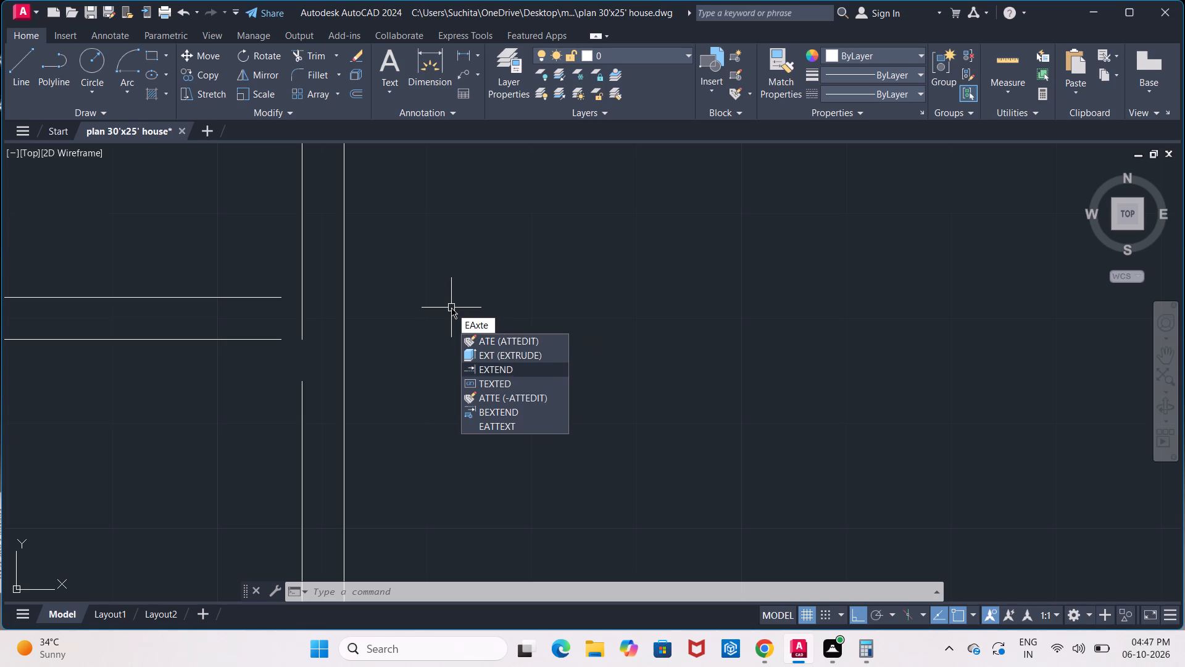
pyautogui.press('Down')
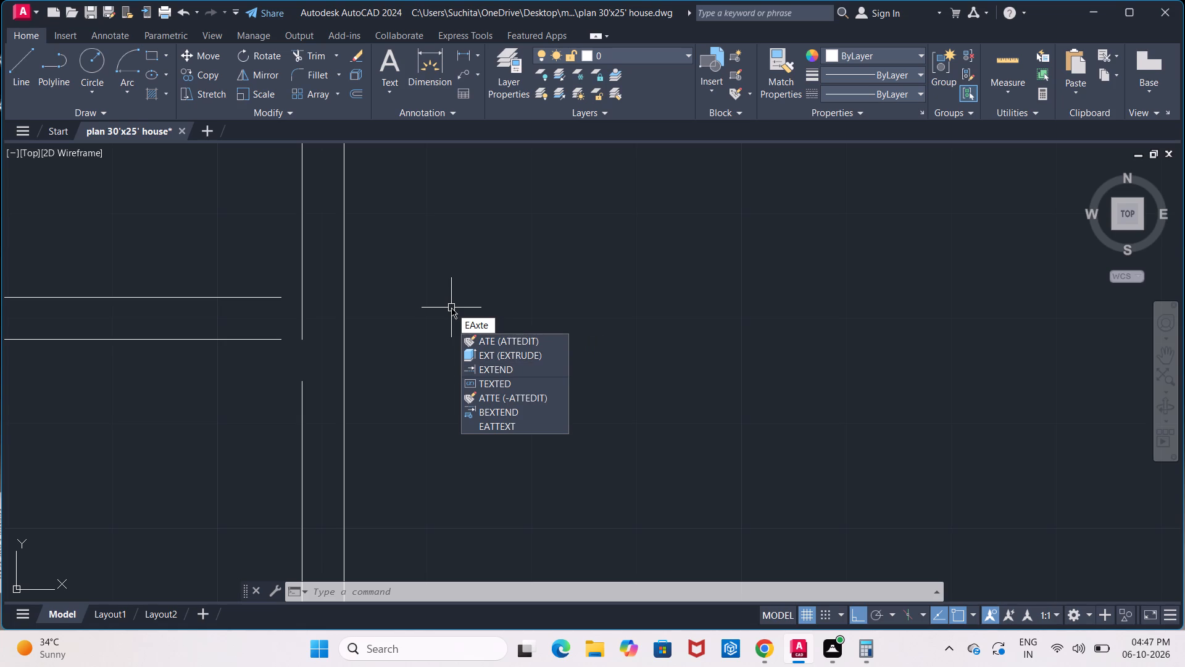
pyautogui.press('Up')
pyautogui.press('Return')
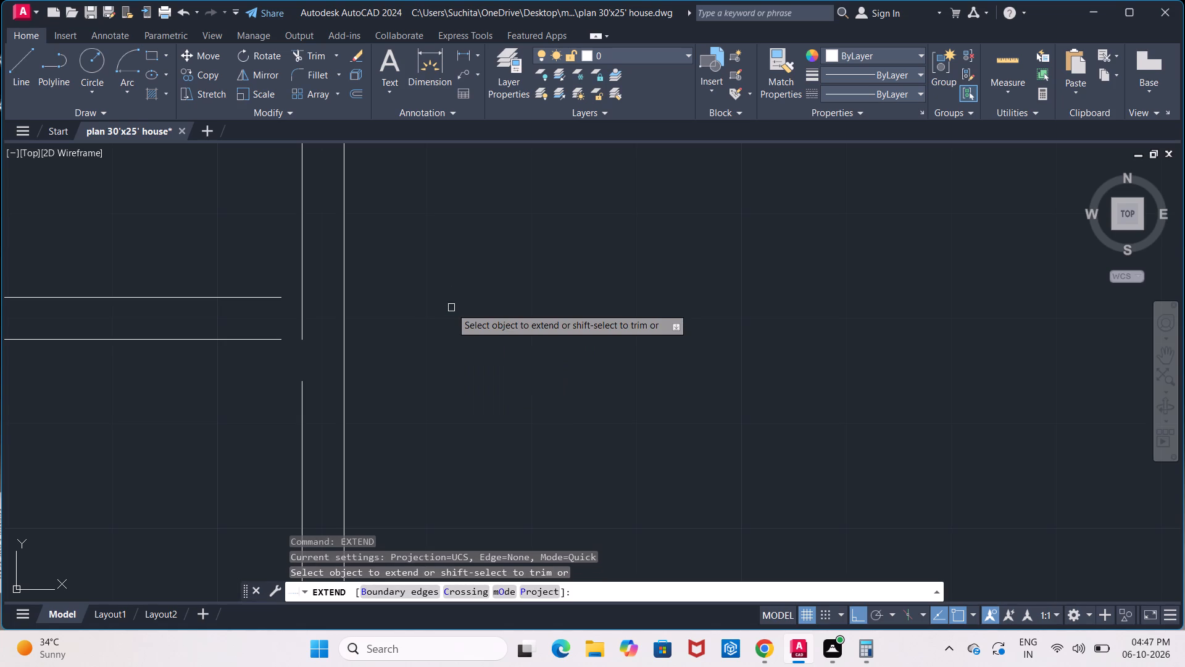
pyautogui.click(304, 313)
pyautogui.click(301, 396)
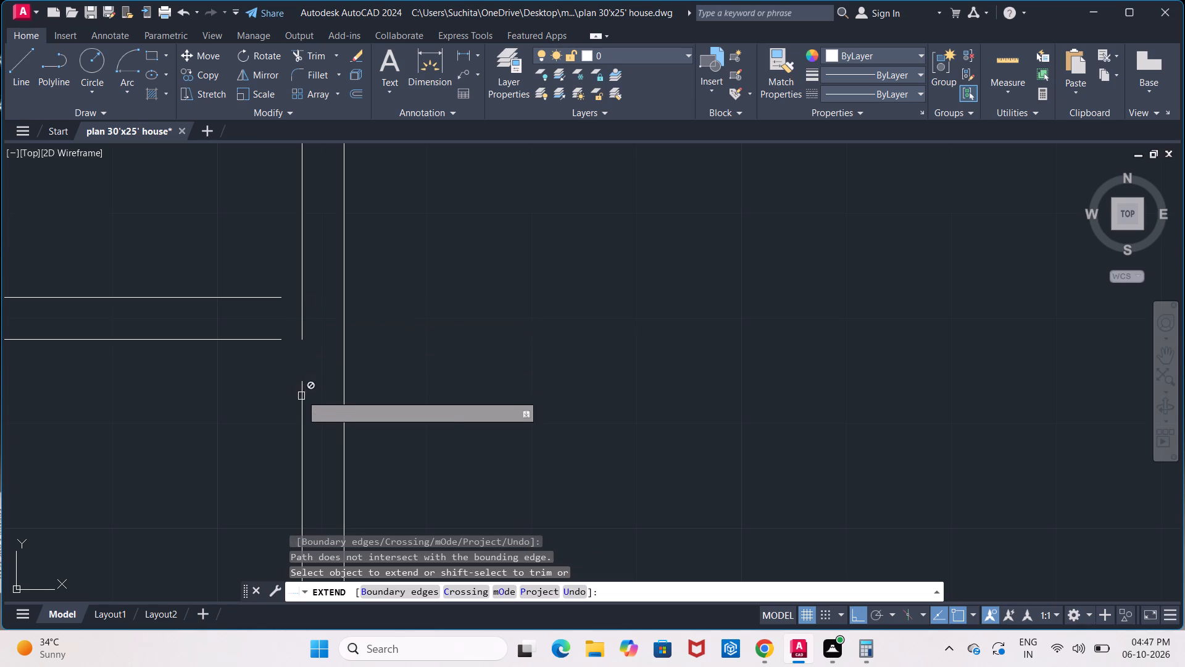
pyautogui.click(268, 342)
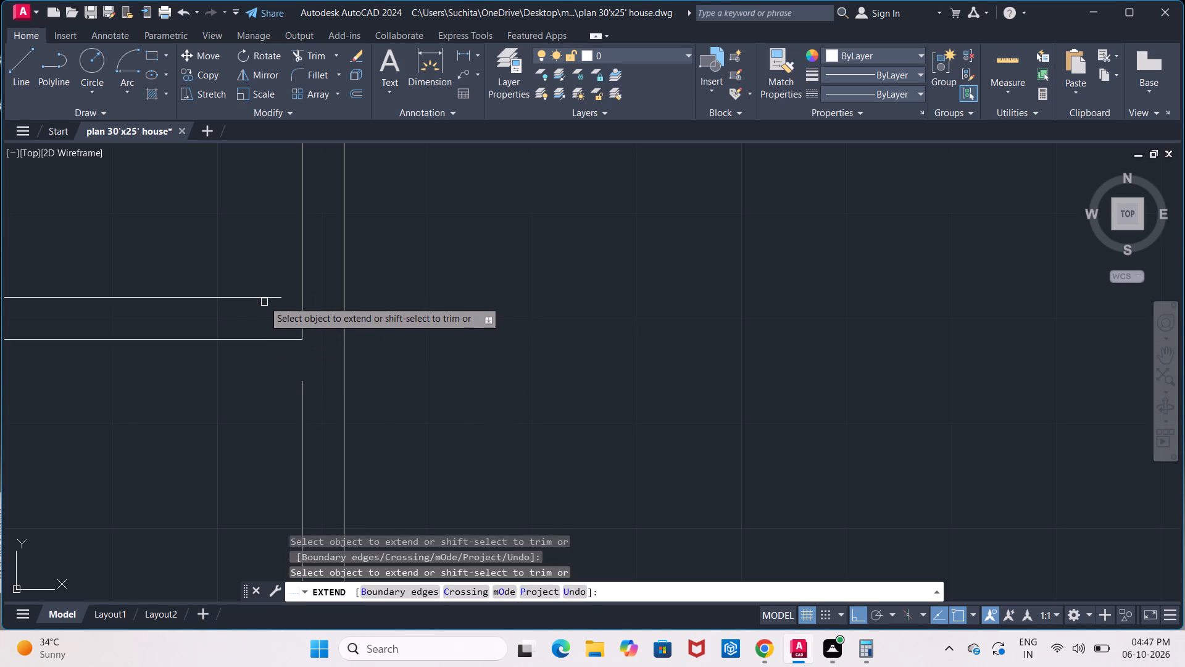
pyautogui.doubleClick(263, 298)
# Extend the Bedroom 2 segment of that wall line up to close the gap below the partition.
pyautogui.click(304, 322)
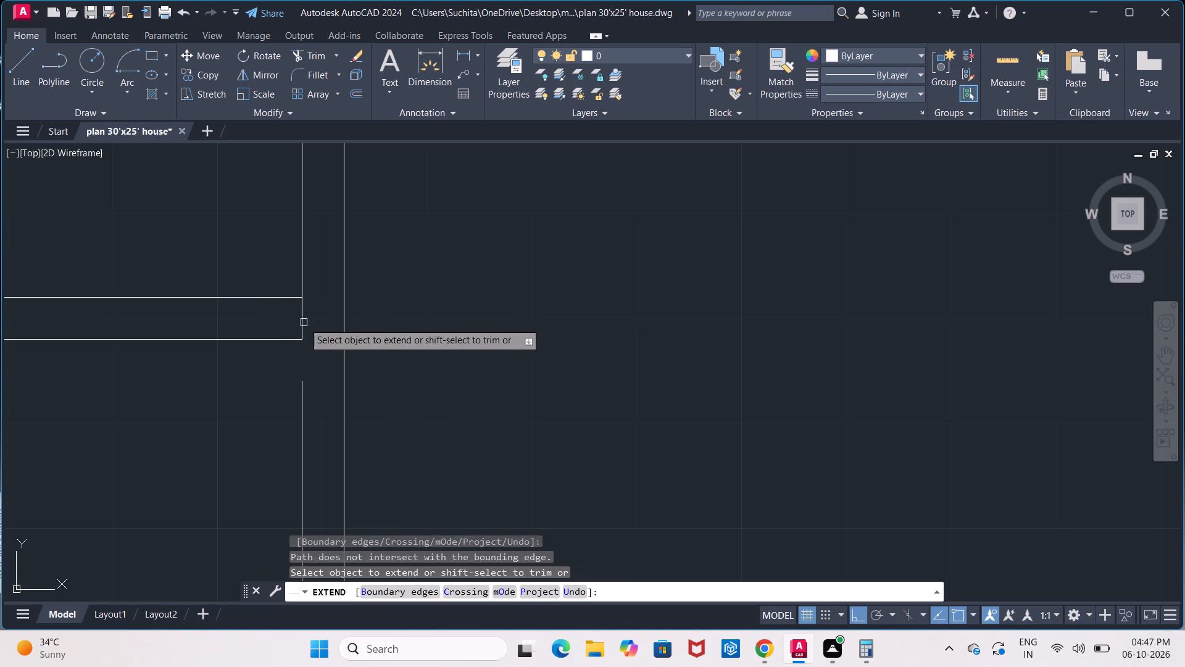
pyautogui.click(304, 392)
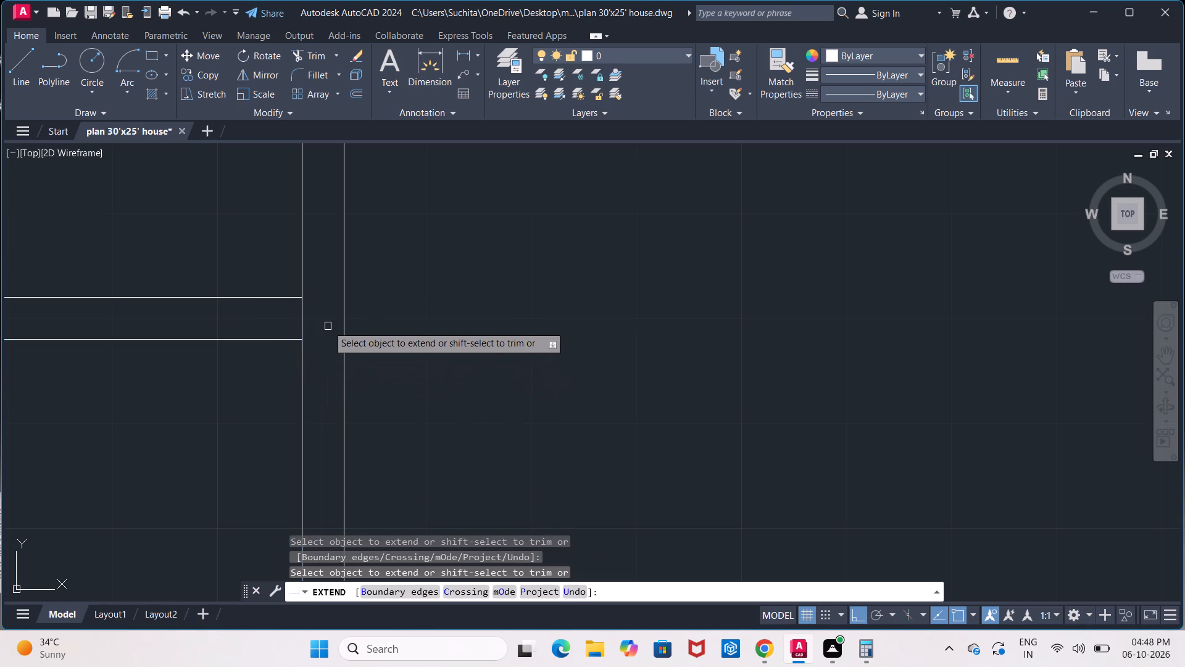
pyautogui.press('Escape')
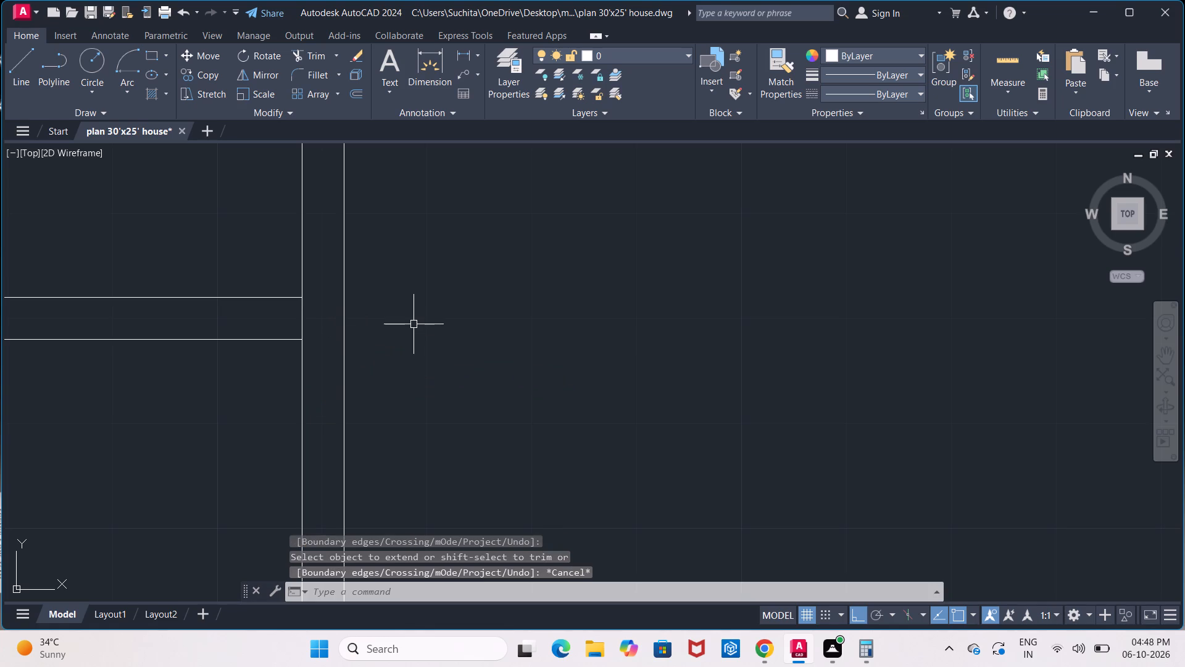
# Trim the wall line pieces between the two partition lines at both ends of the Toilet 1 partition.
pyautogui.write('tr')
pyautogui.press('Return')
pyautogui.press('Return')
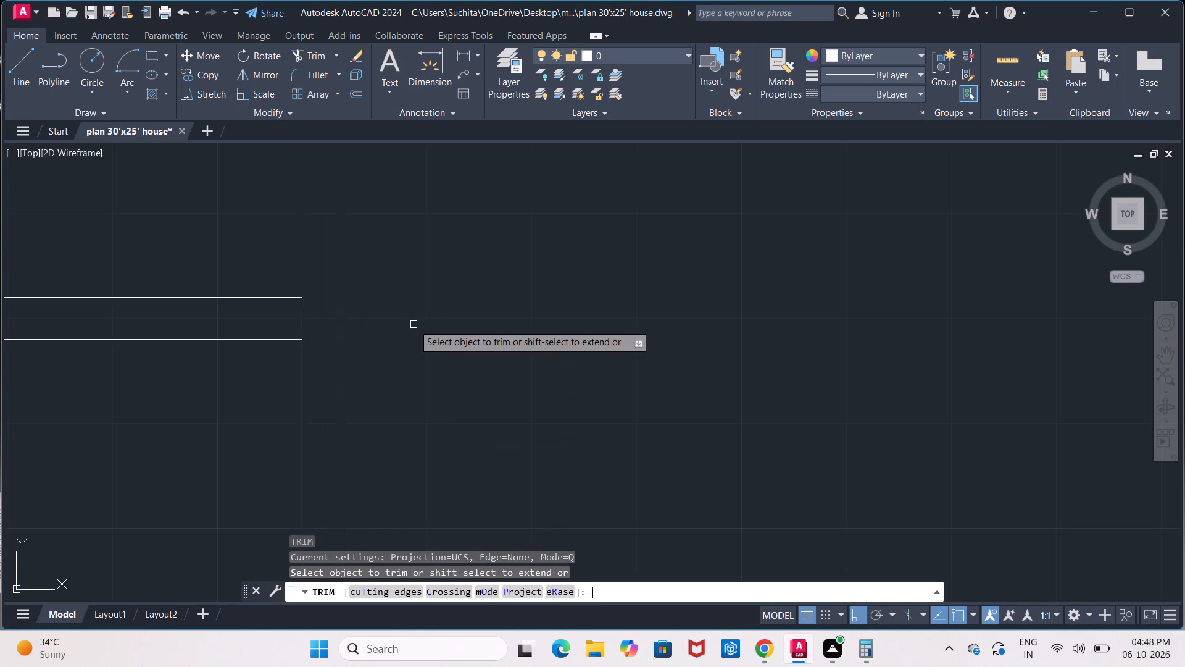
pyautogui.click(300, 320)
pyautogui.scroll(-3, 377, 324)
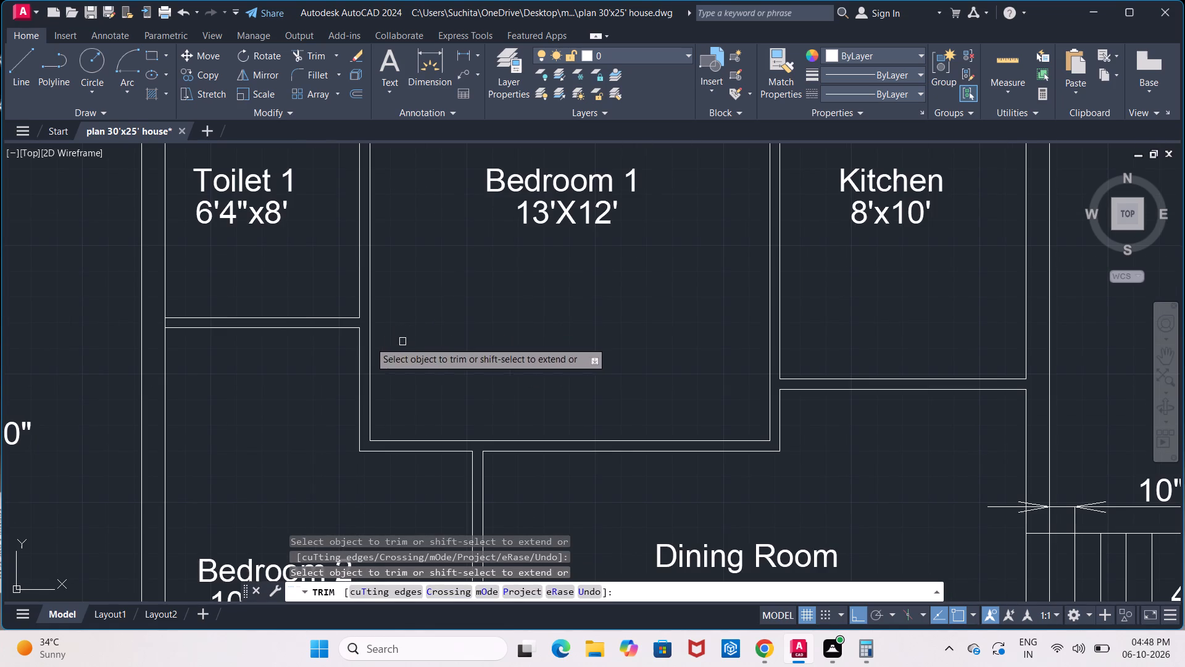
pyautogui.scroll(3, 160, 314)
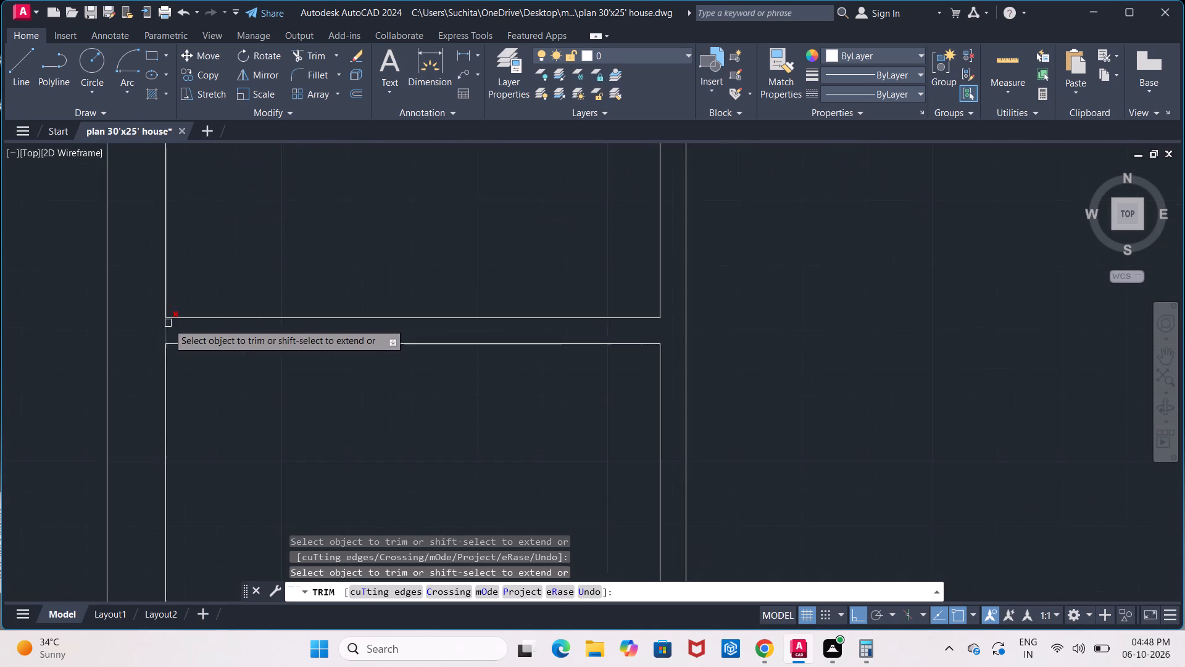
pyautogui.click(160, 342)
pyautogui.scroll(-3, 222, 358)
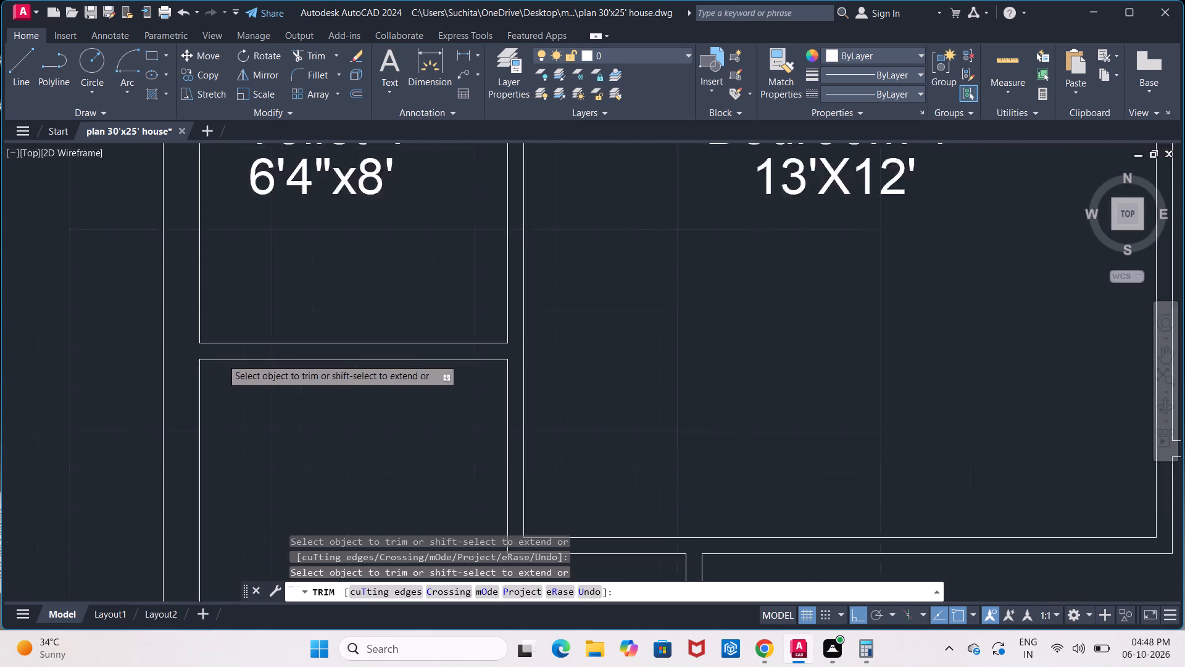
# Measure Bedroom 2's depth along the inner side wall, from the Toilet 1 partition to the lower inner corner.
pyautogui.moveTo(286, 435); pyautogui.dragTo(242, 304, button='middle')
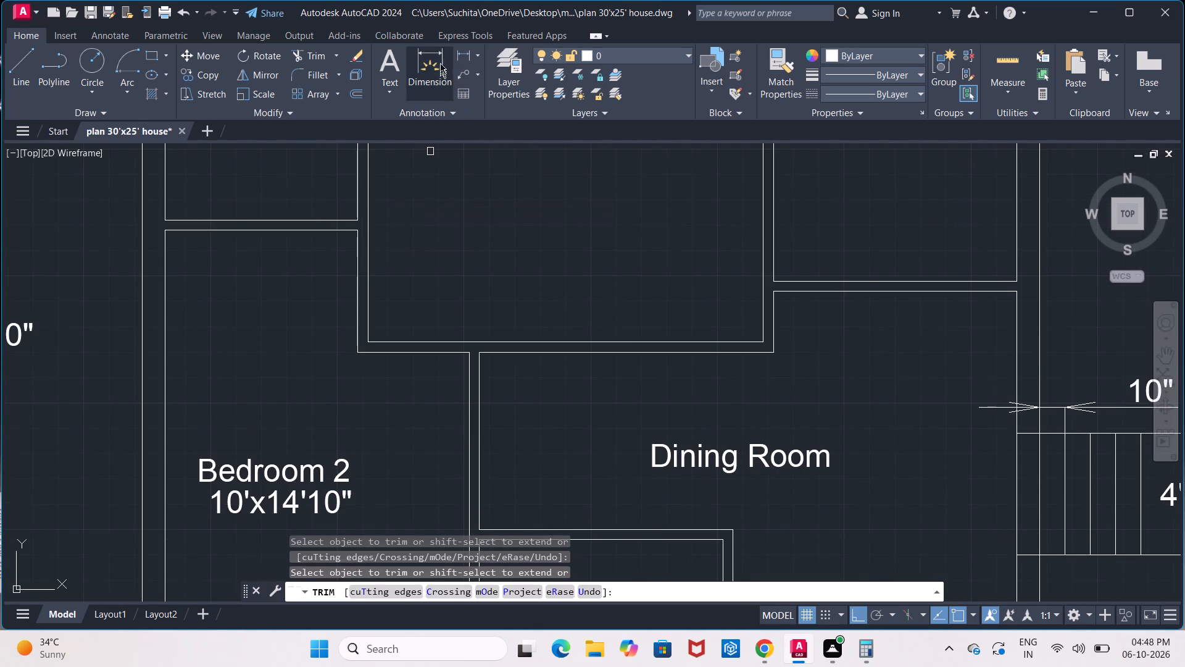
pyautogui.click(455, 54)
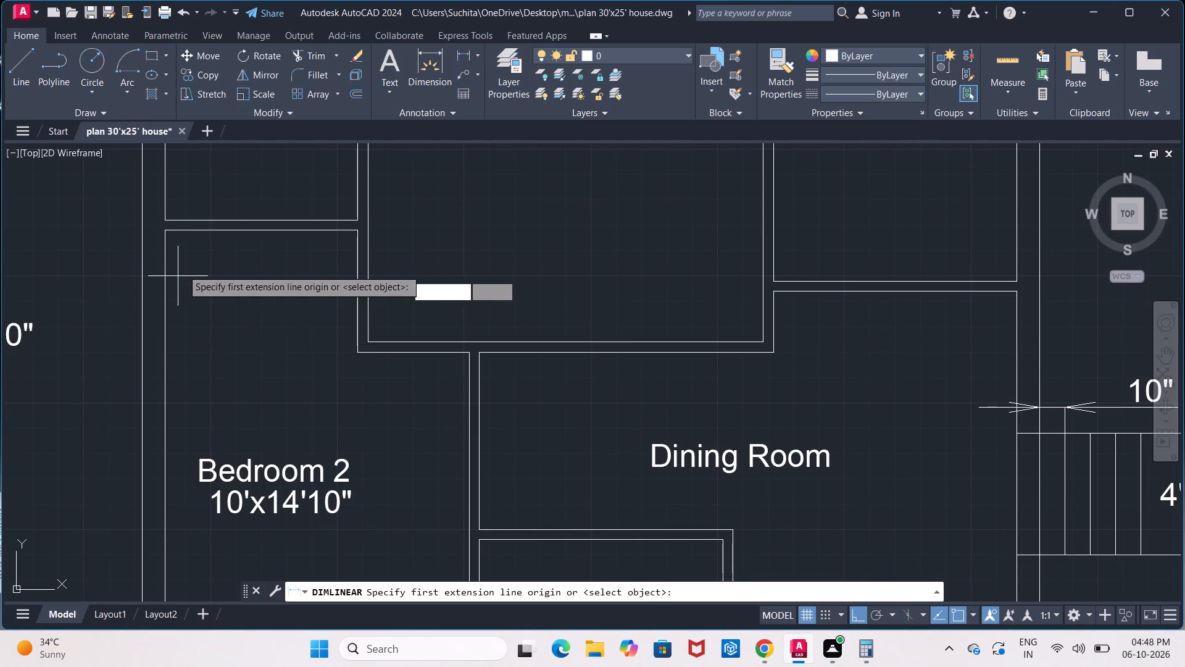
pyautogui.click(167, 233)
pyautogui.moveTo(194, 359); pyautogui.dragTo(180, 255, button='middle')
pyautogui.scroll(-1, 194, 359)
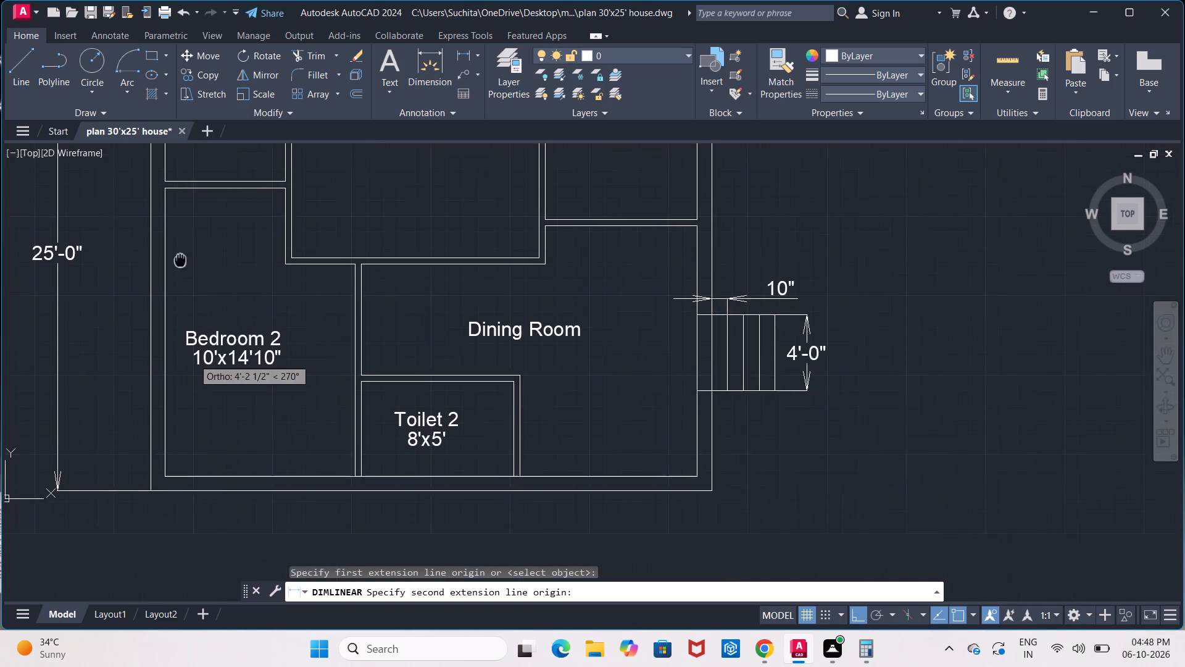
pyautogui.moveTo(180, 255); pyautogui.dragTo(180, 253, button='middle')
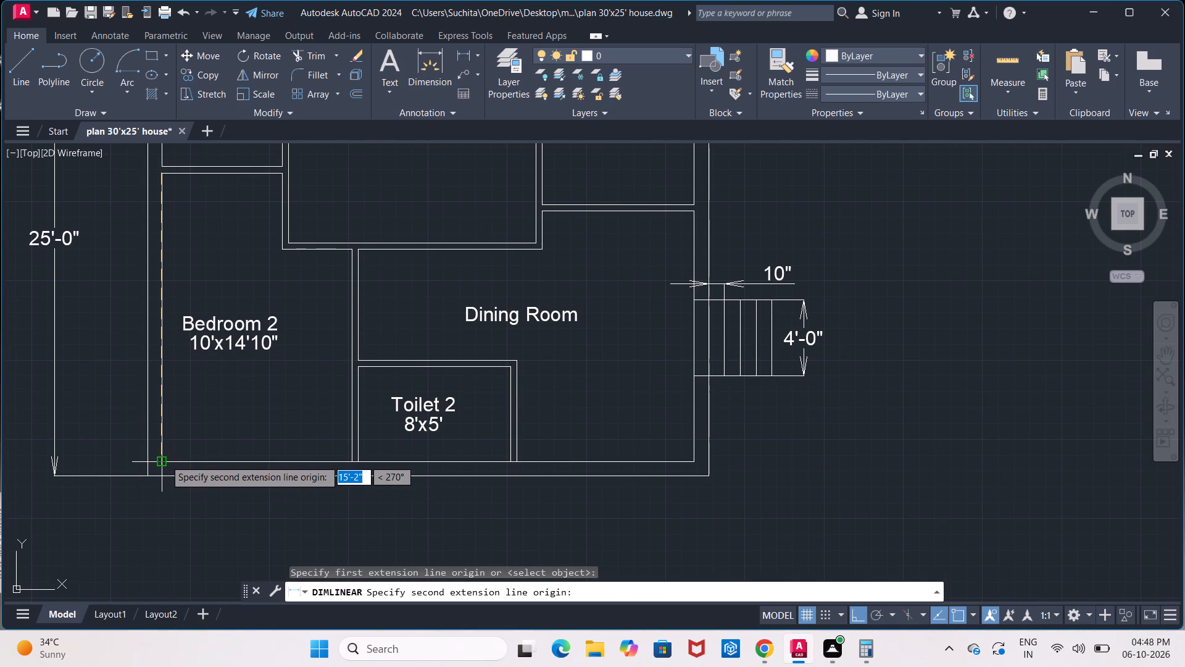
pyautogui.click(165, 459)
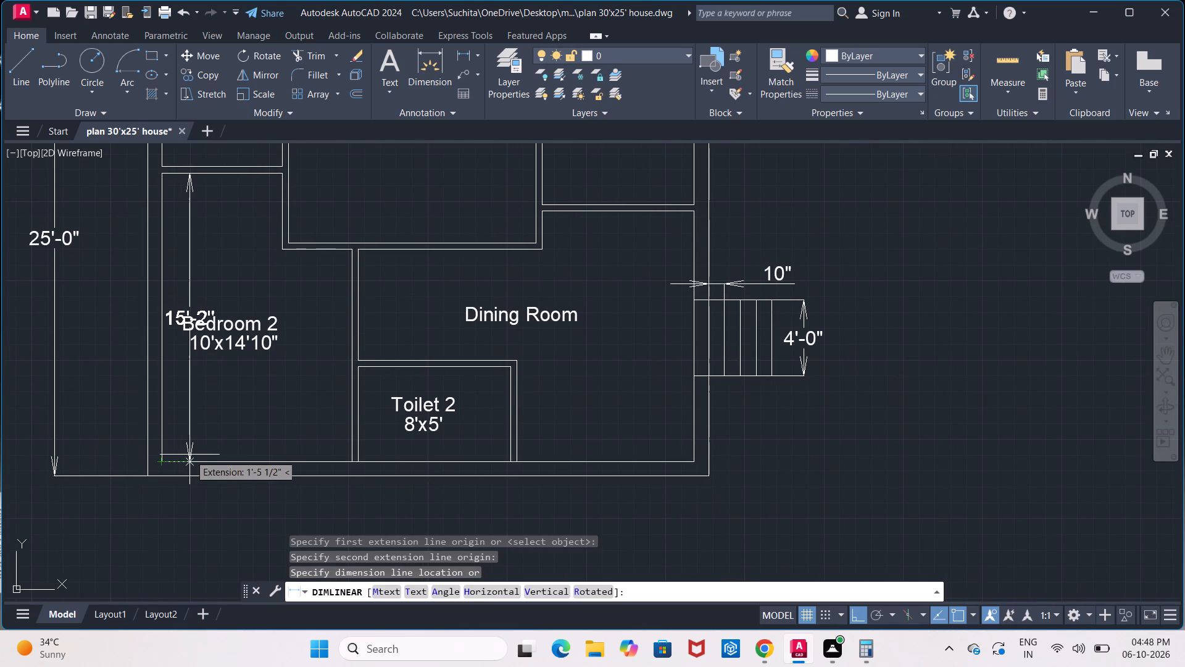
pyautogui.press('Escape')
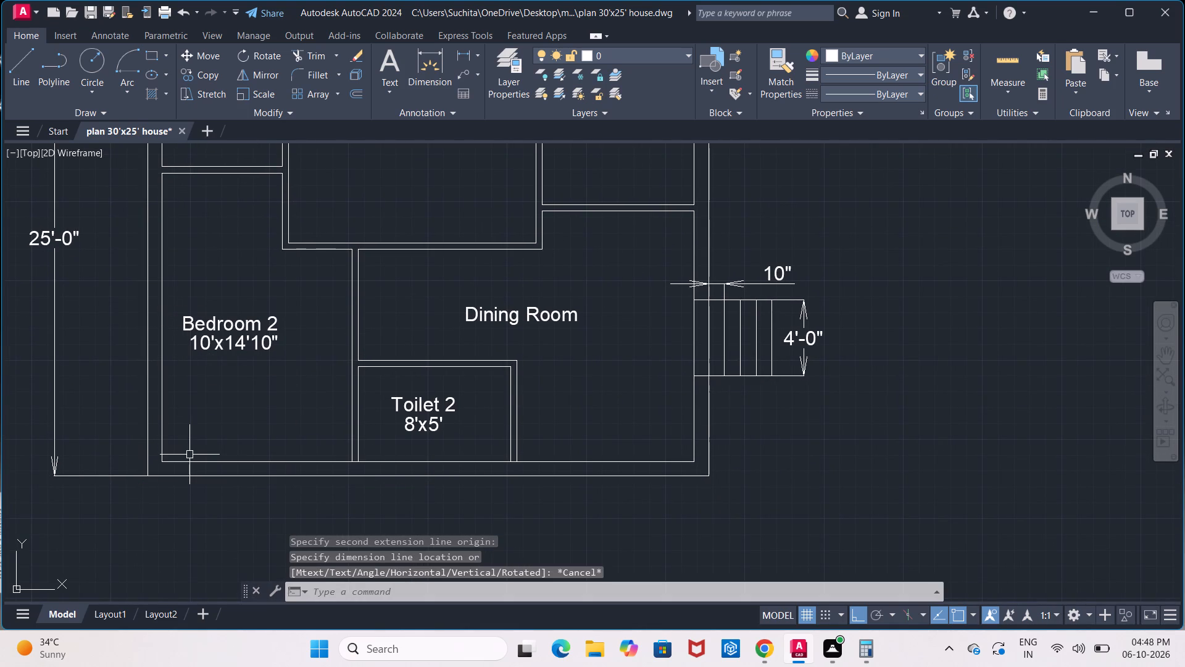
# Undo the trims, extends, side wall stretches, deletion and fillets, back through both offsets that made the Toilet 1 partition.
pyautogui.hotkey('ctrl', 'z')
pyautogui.hotkey('ctrl', 'z')
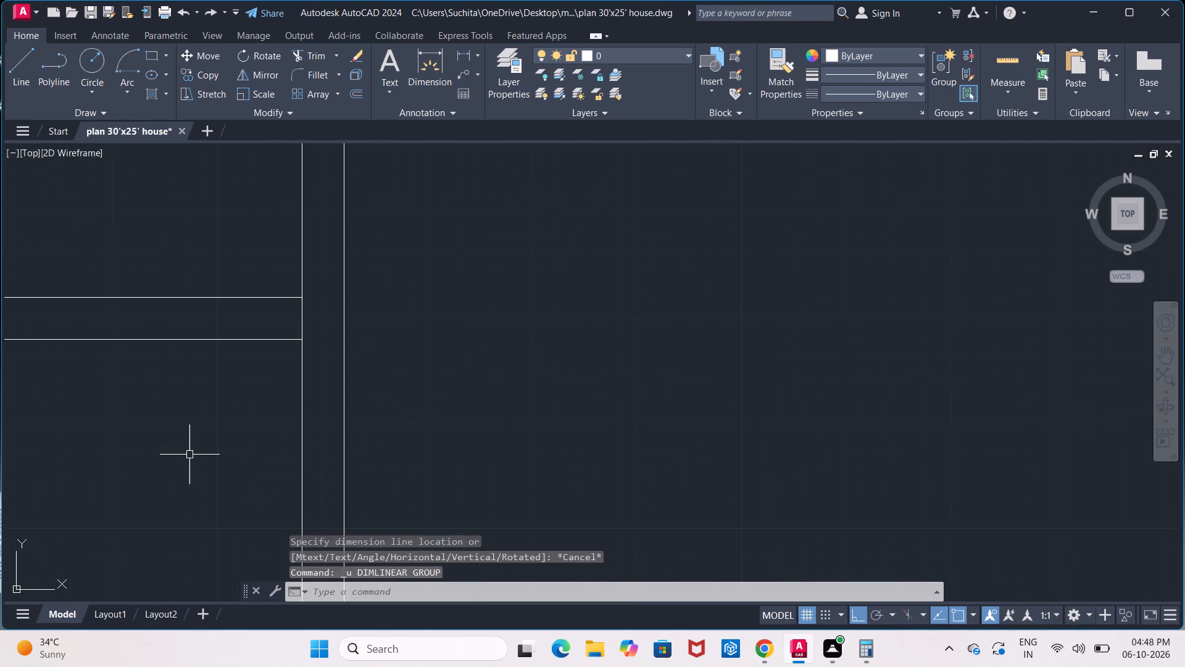
pyautogui.hotkey('ctrl', 'z')
pyautogui.hotkey('ctrl', 'z')
pyautogui.hotkey('ctrl', 'z')
pyautogui.hotkey('ctrl', 'z')
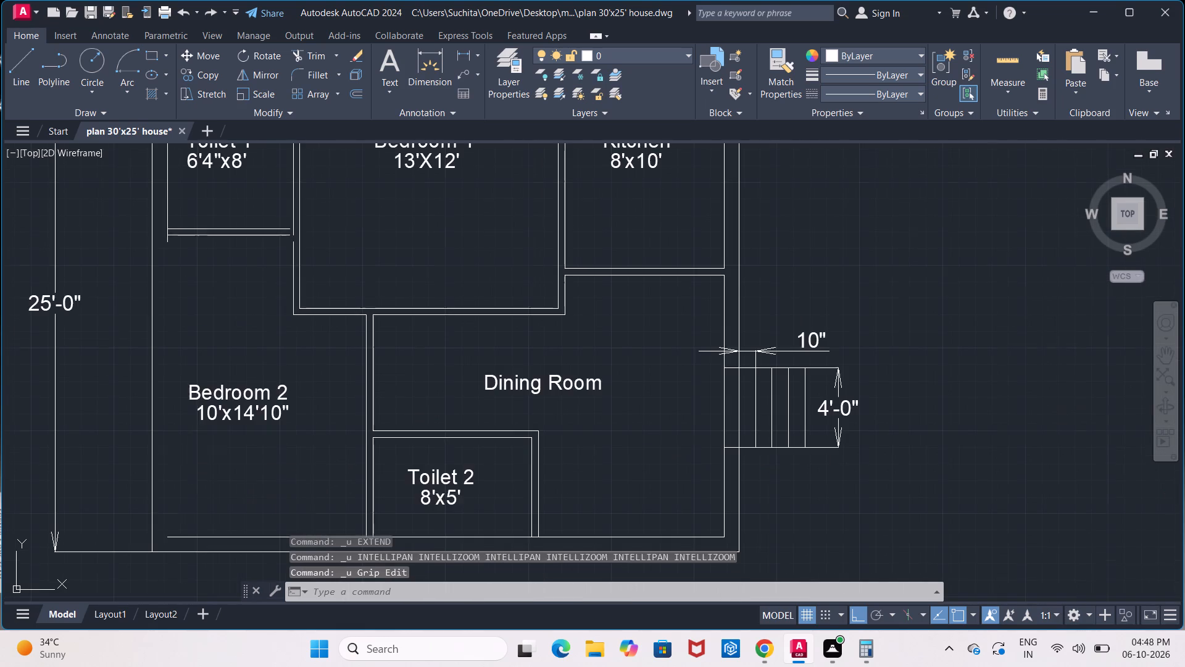
pyautogui.hotkey('ctrl', 'z')
pyautogui.hotkey('ctrl', 'z')
pyautogui.hotkey('ctrl', 'z')
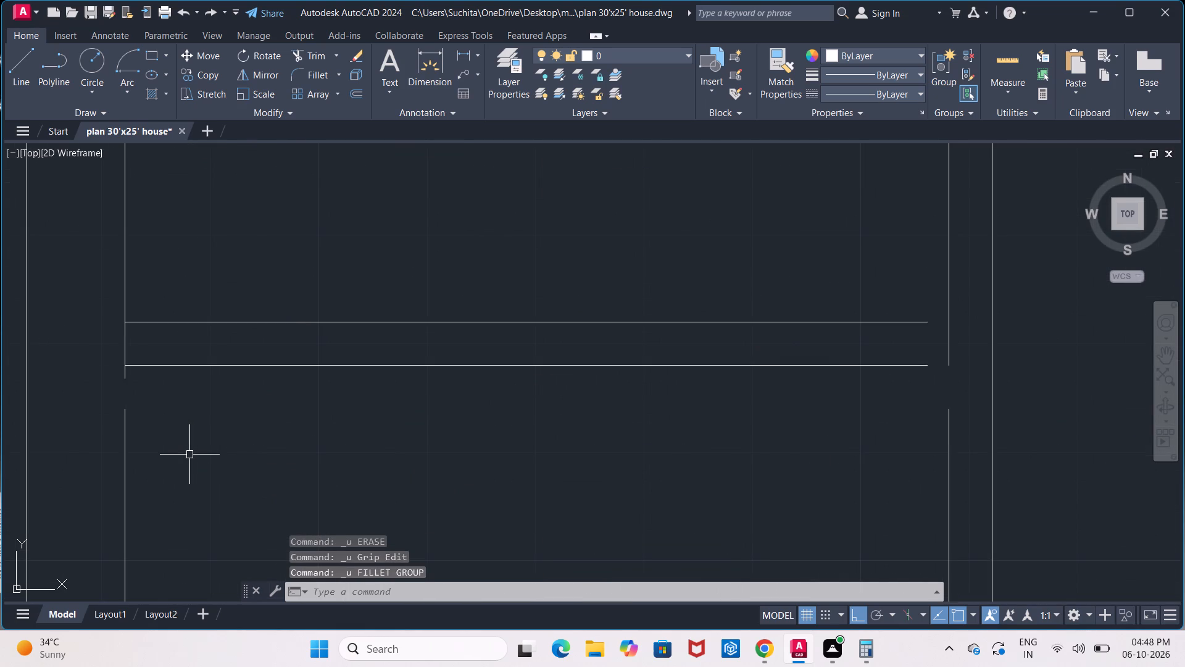
pyautogui.hotkey('ctrl', 'z')
pyautogui.hotkey('ctrl', 'z')
pyautogui.hotkey('ctrl', 'z')
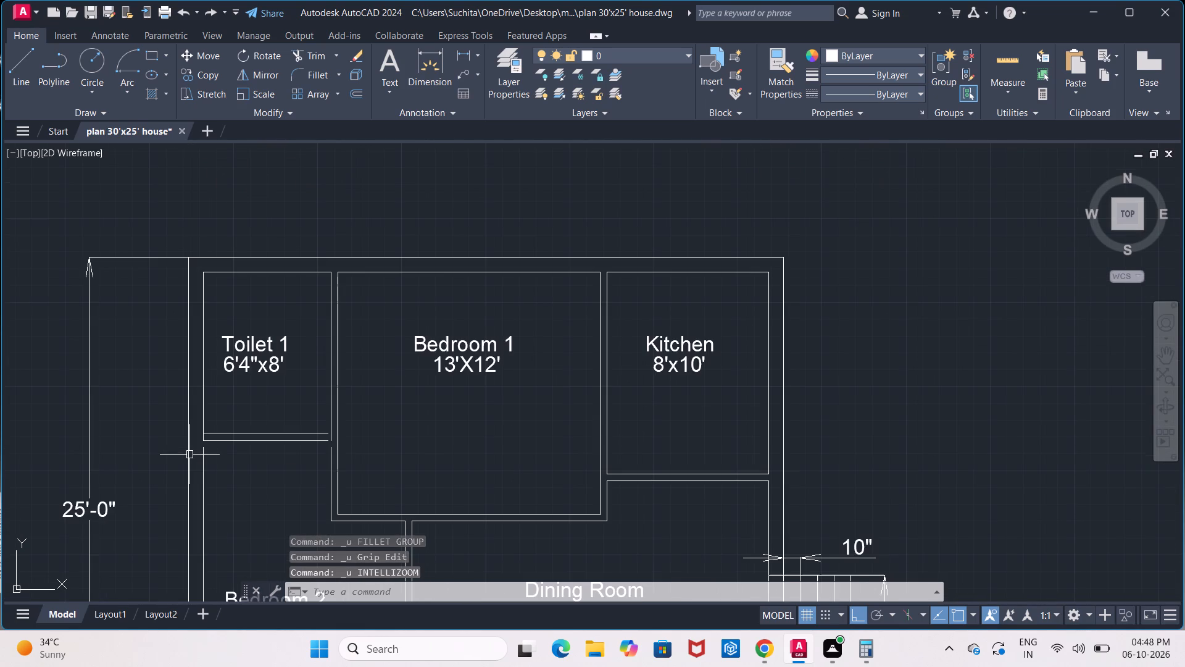
pyautogui.hotkey('ctrl', 'z')
pyautogui.hotkey('ctrl', 'z')
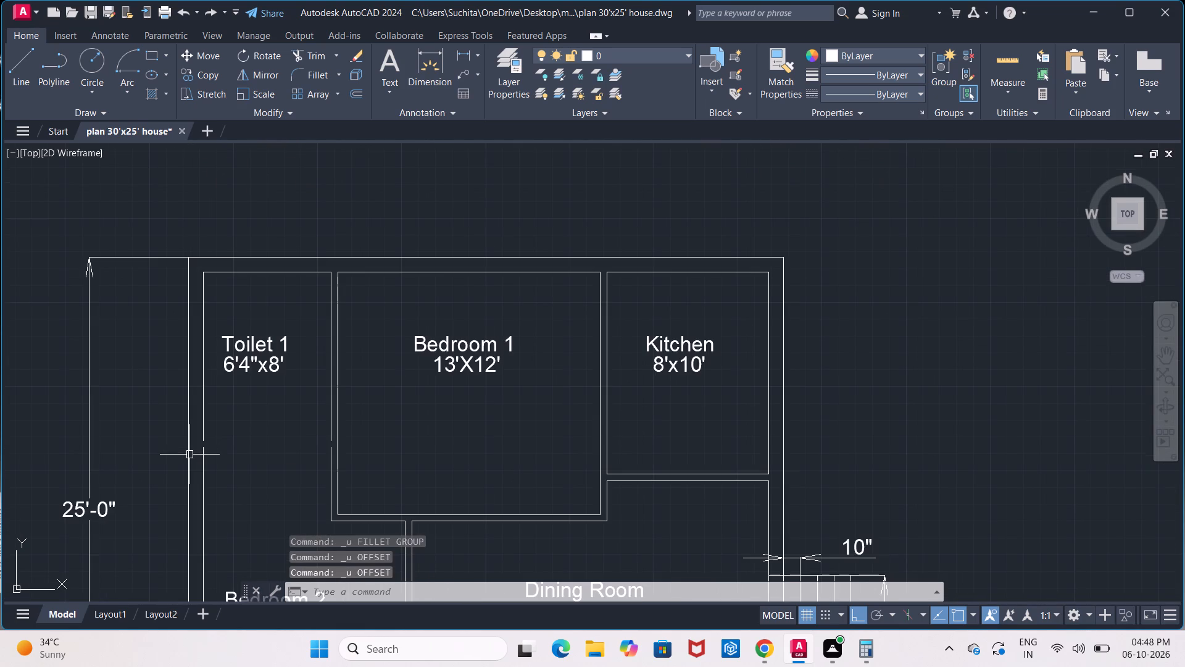
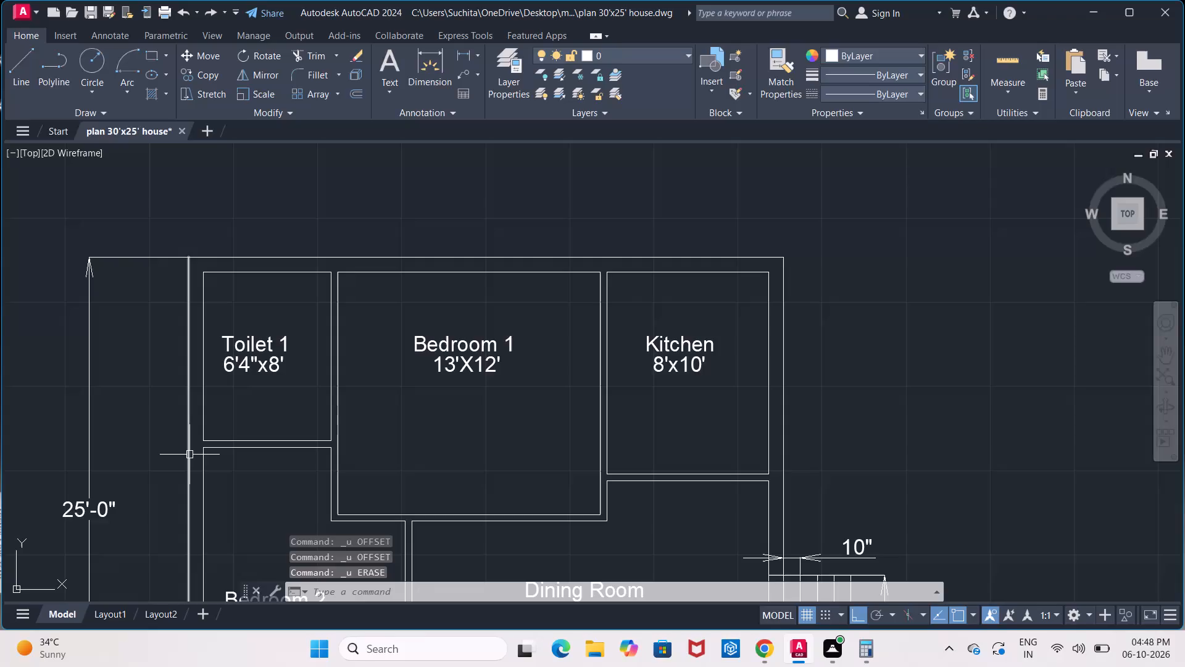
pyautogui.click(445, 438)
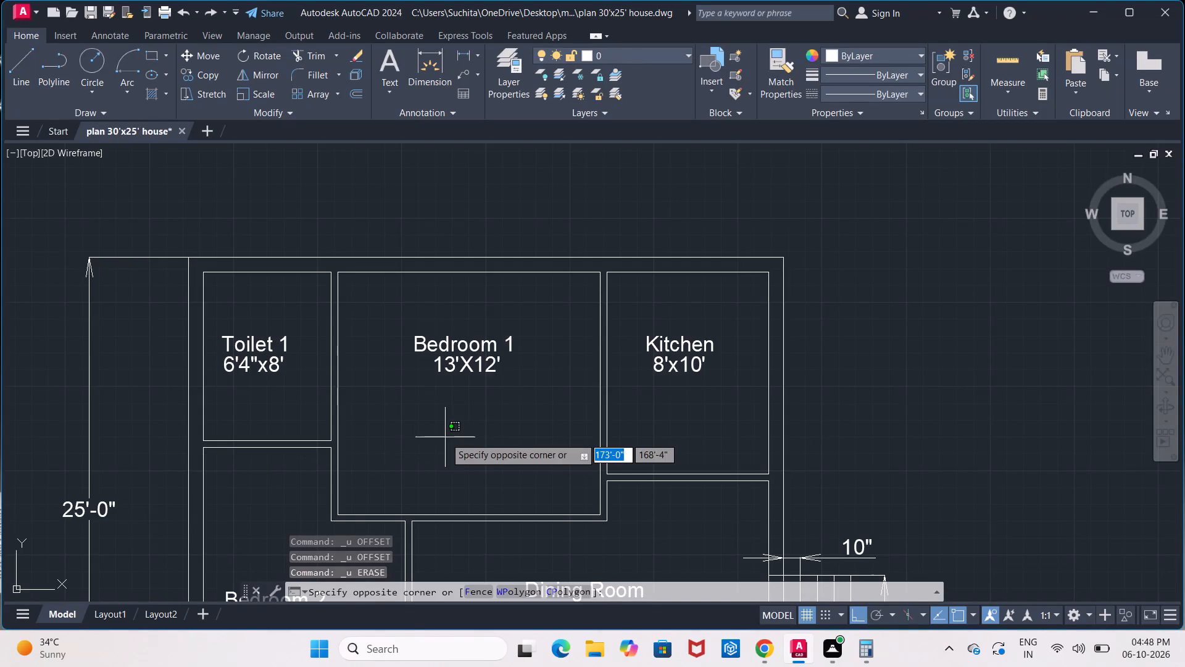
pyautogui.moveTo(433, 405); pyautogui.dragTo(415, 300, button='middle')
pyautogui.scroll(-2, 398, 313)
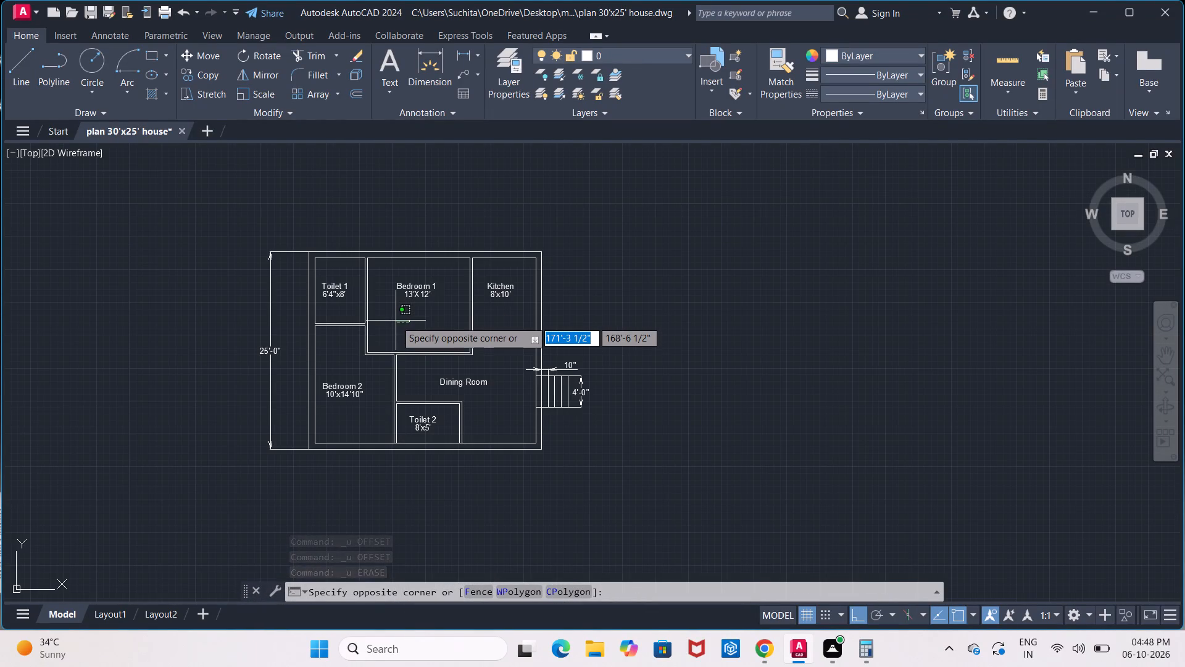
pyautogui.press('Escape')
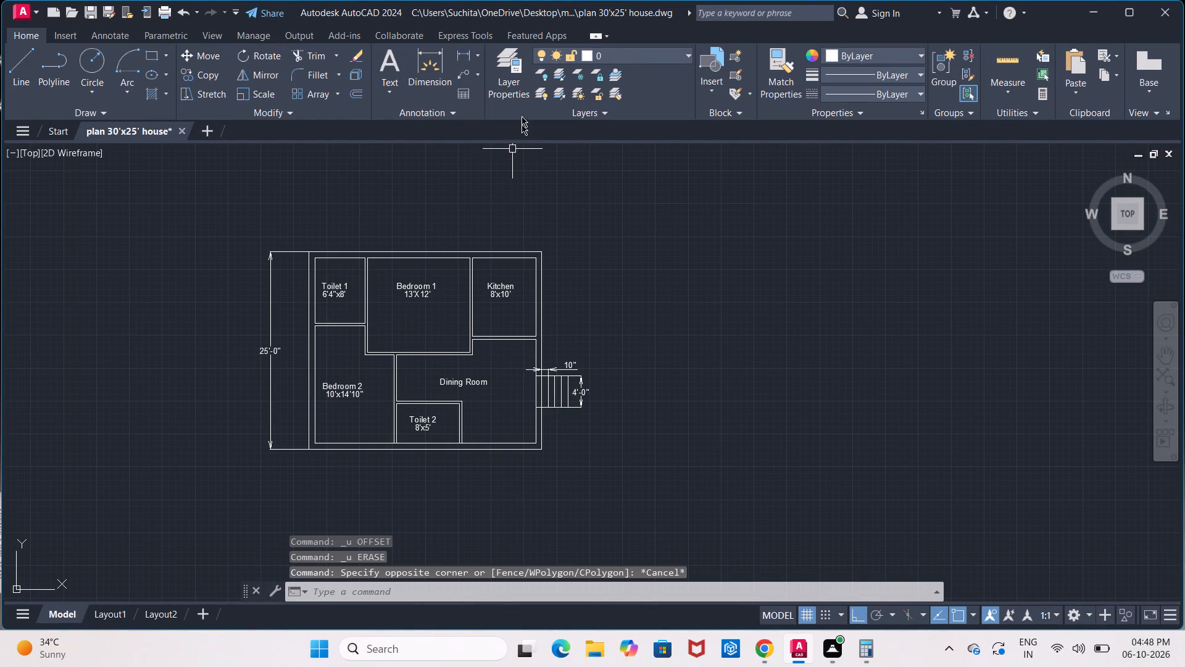
# Measure Bedroom 2's depth along the inner side wall, from the Toilet 1 partition to the lower inner corner.
pyautogui.click(463, 58)
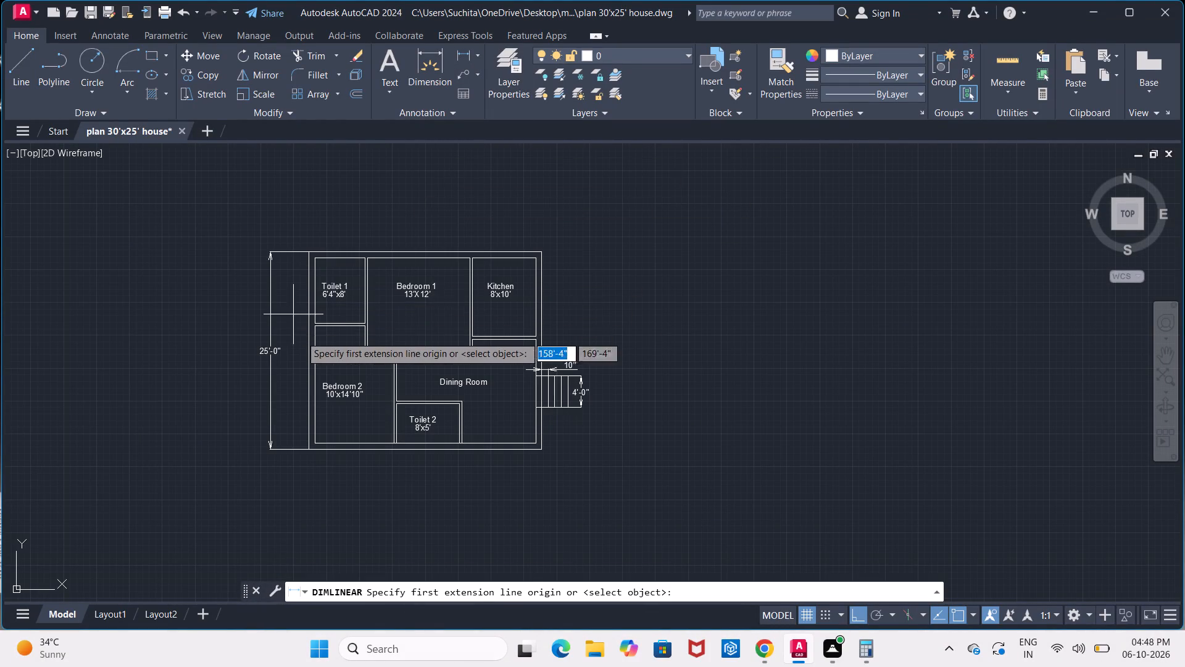
pyautogui.scroll(2, 310, 350)
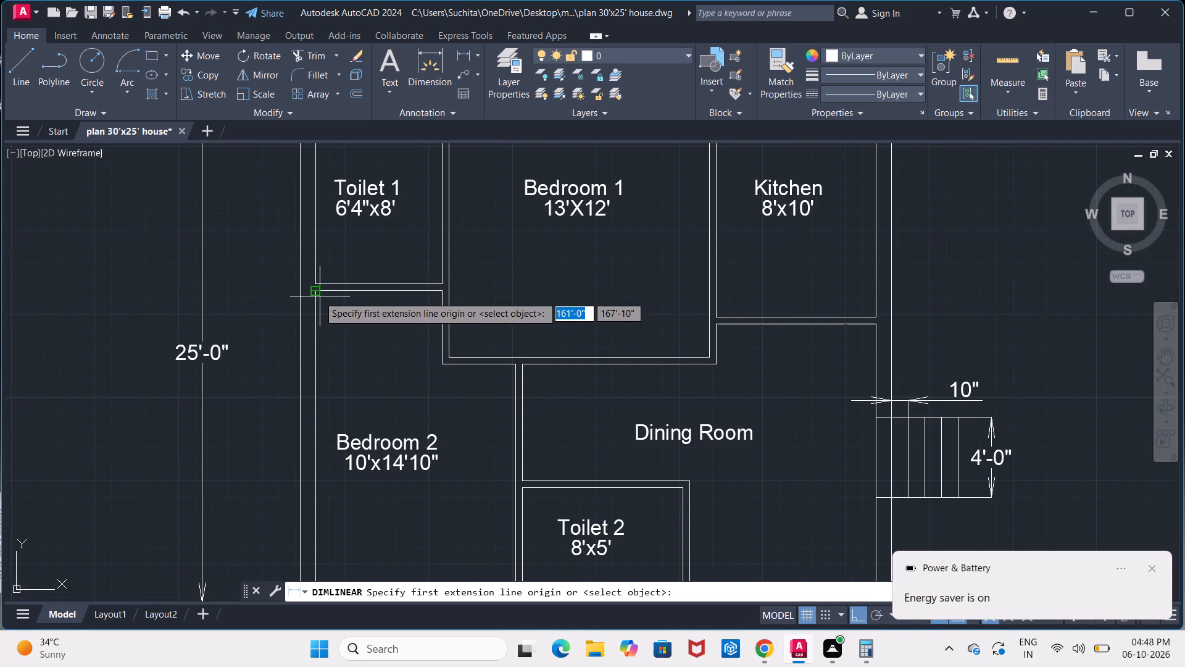
pyautogui.click(317, 296)
pyautogui.moveTo(321, 437); pyautogui.dragTo(311, 343, button='middle')
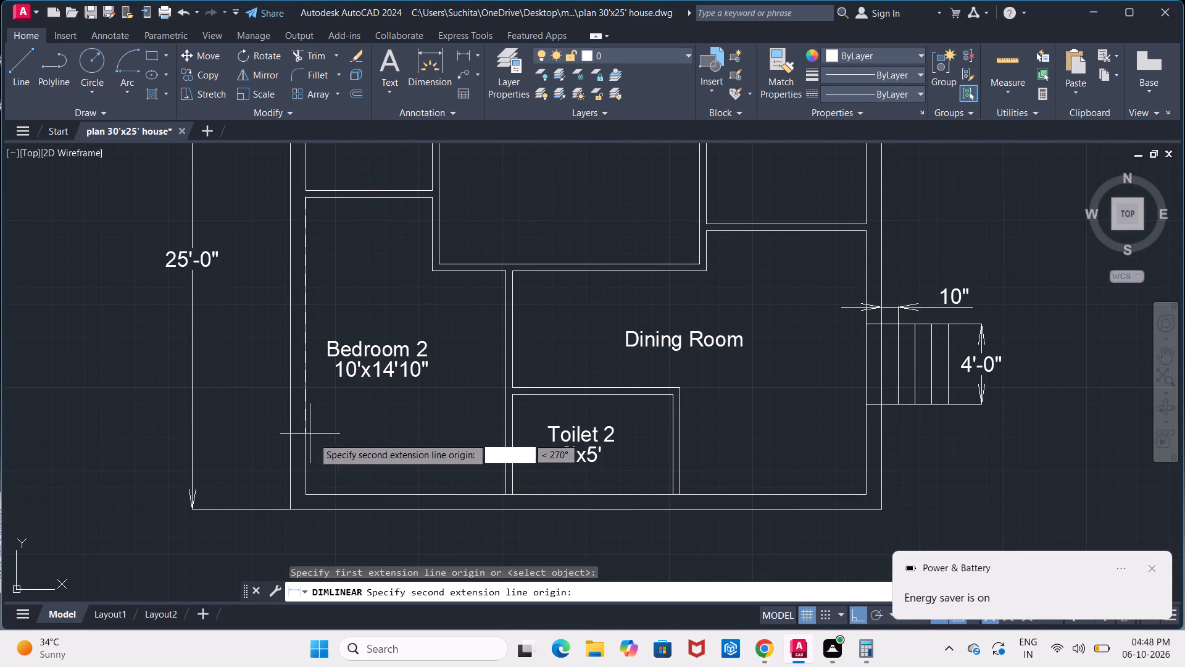
pyautogui.click(301, 491)
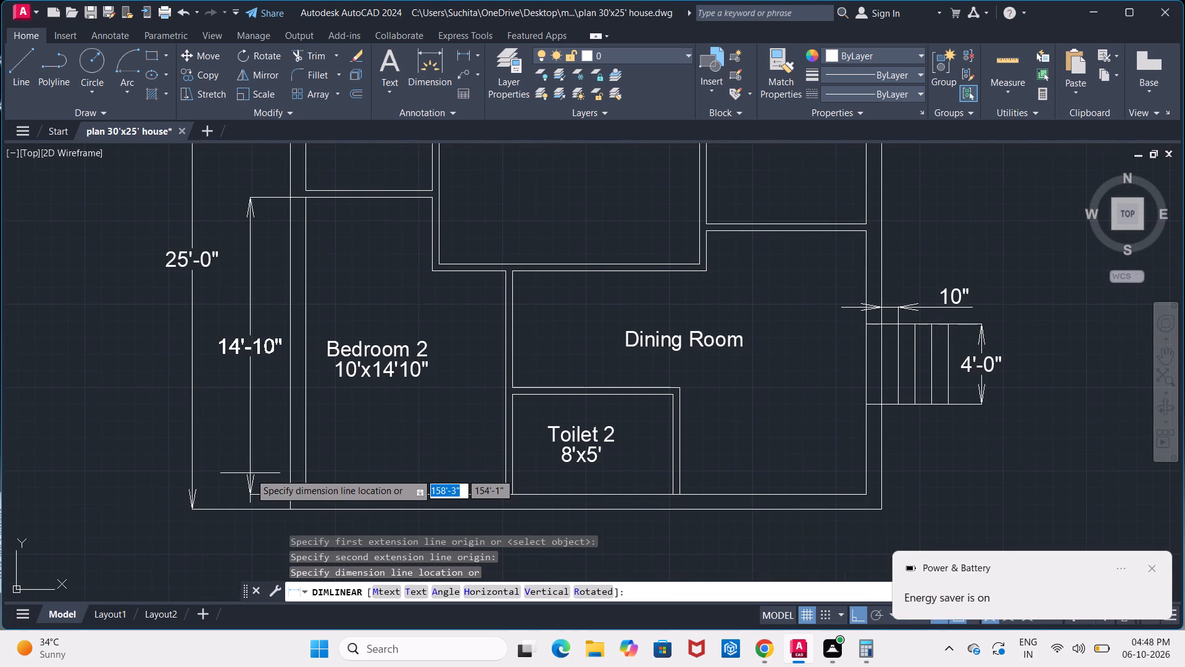
pyautogui.press('Escape')
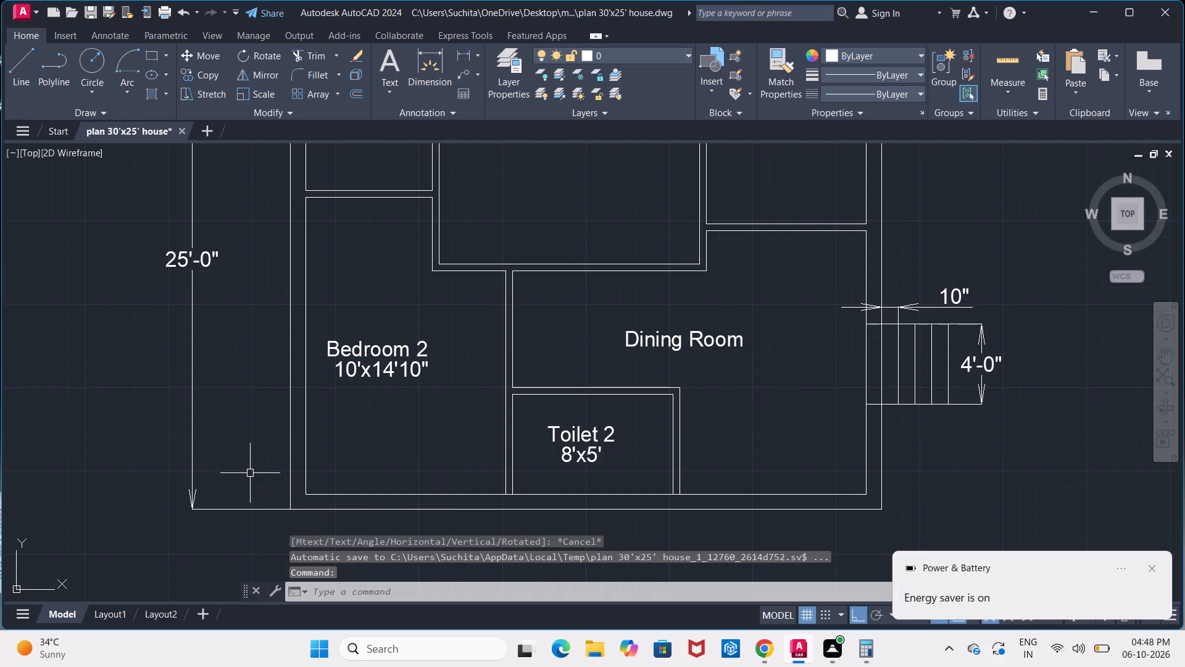
# Add a vertical linear dimension in the Dining Room between the Bedroom 1 wall and the wall above Toilet 2.
pyautogui.scroll(1, 449, 399)
pyautogui.moveTo(449, 399); pyautogui.dragTo(293, 420, button='middle')
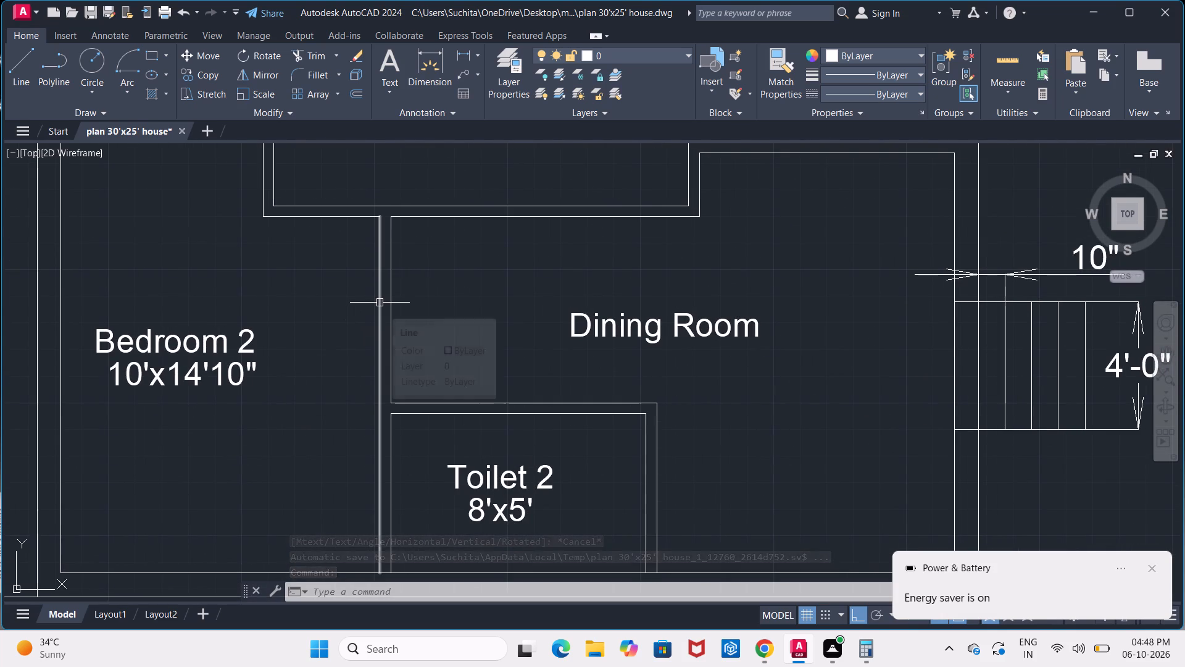
pyautogui.click(465, 54)
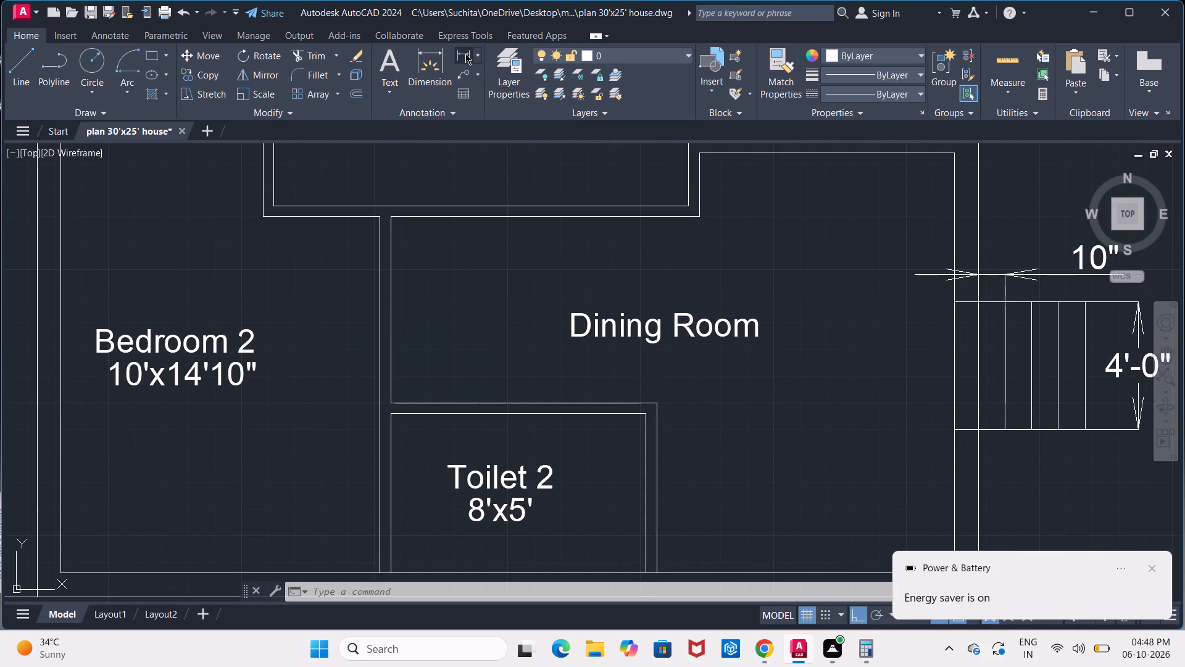
pyautogui.click(391, 219)
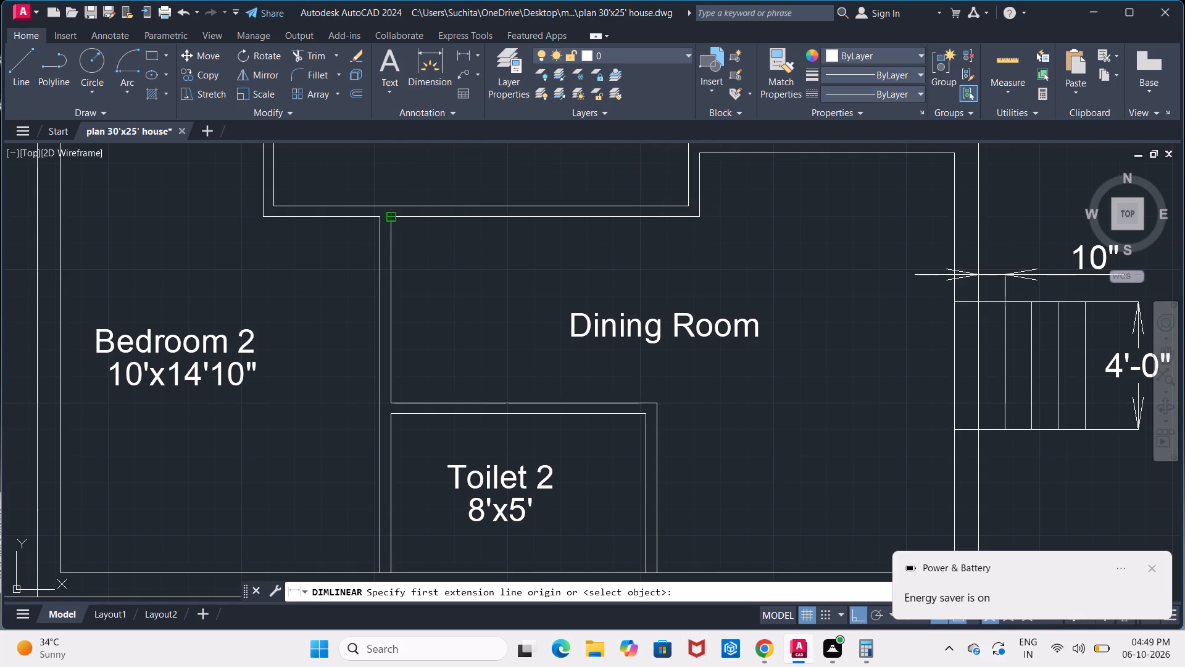
pyautogui.click(393, 401)
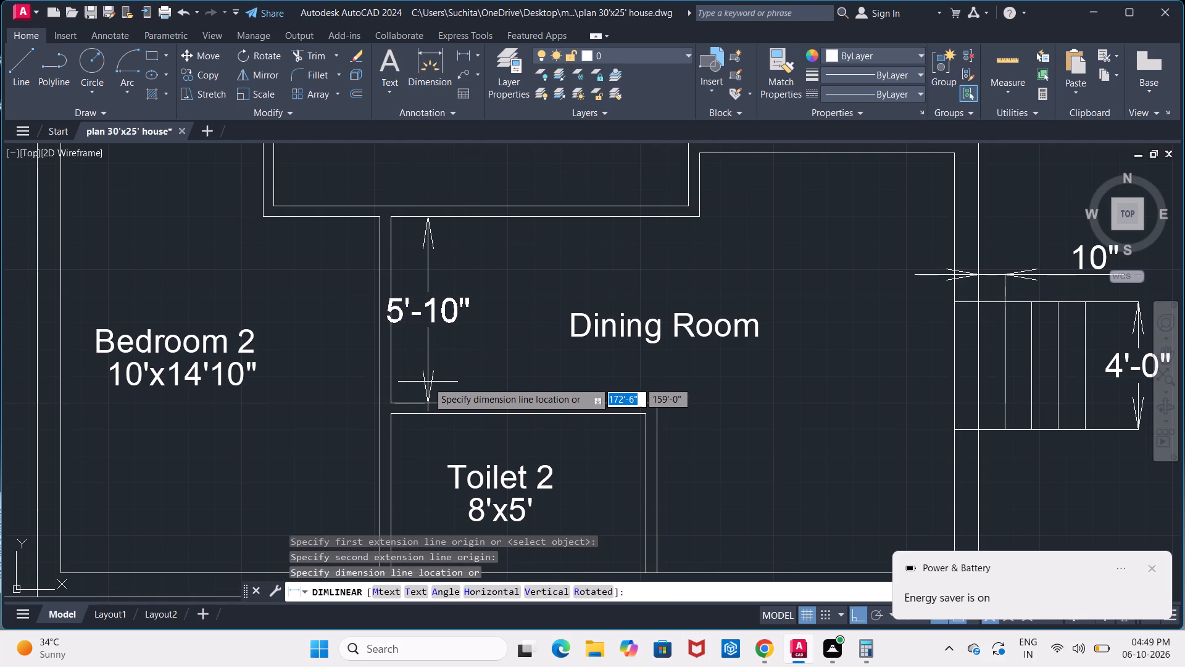
pyautogui.click(487, 383)
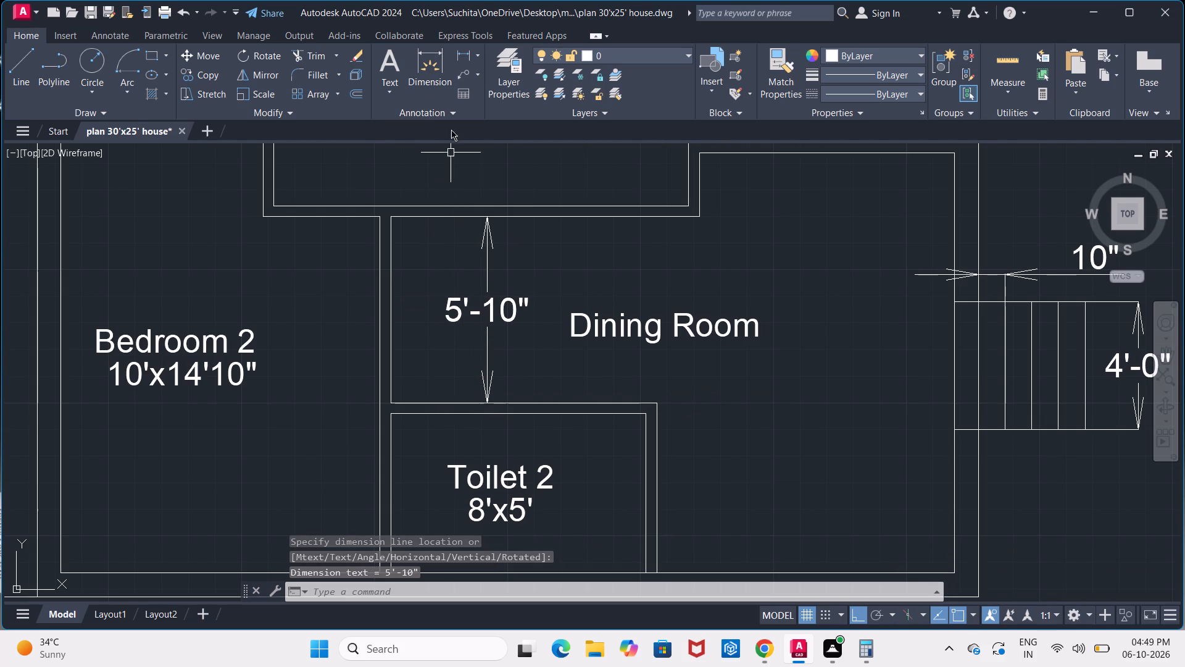
# Add a horizontal linear dimension along the Dining Room side of Toilet 2's upper wall, from the Bedroom 2 partition to its outer corner.
pyautogui.click(456, 53)
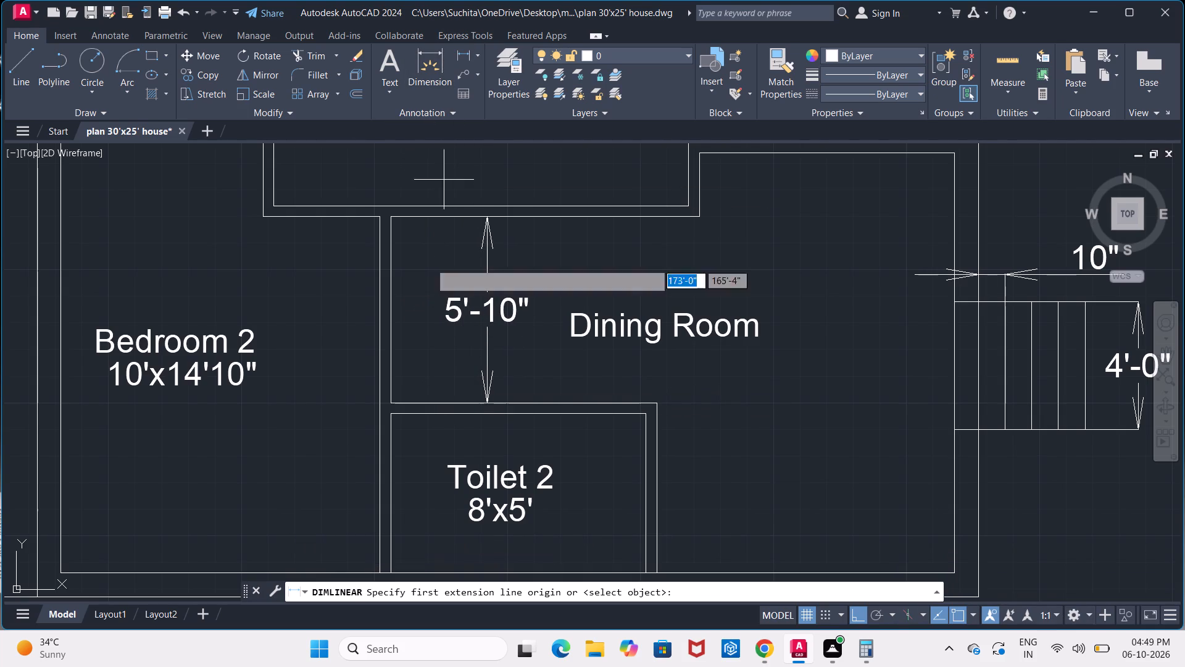
pyautogui.click(394, 404)
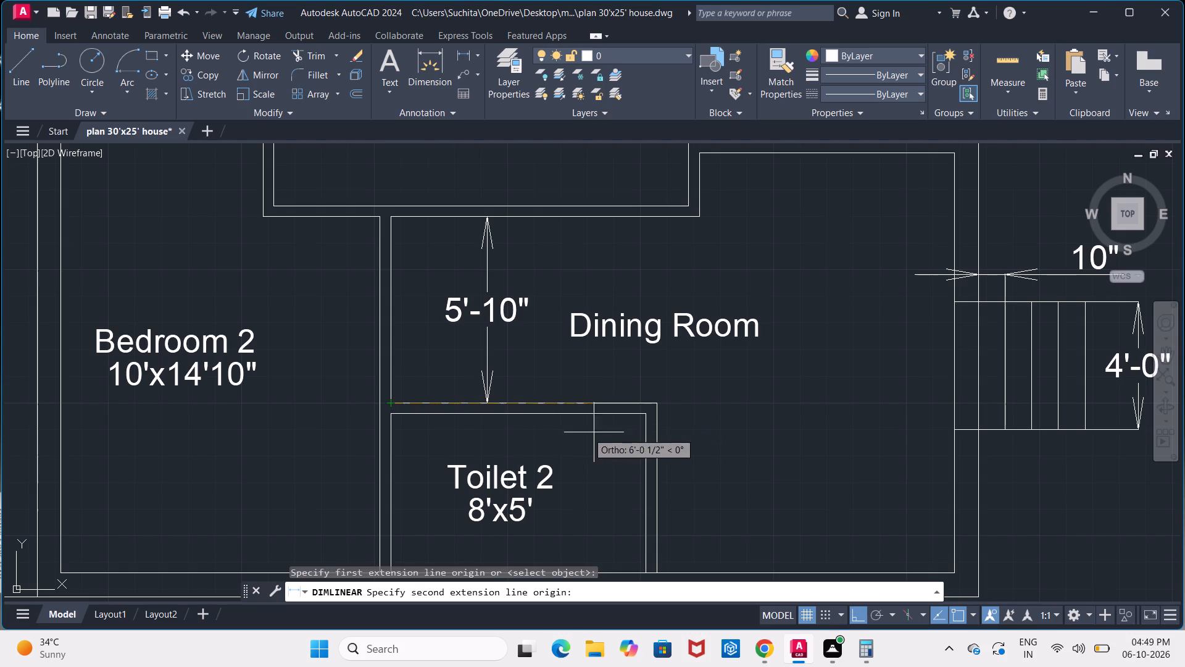
pyautogui.click(658, 408)
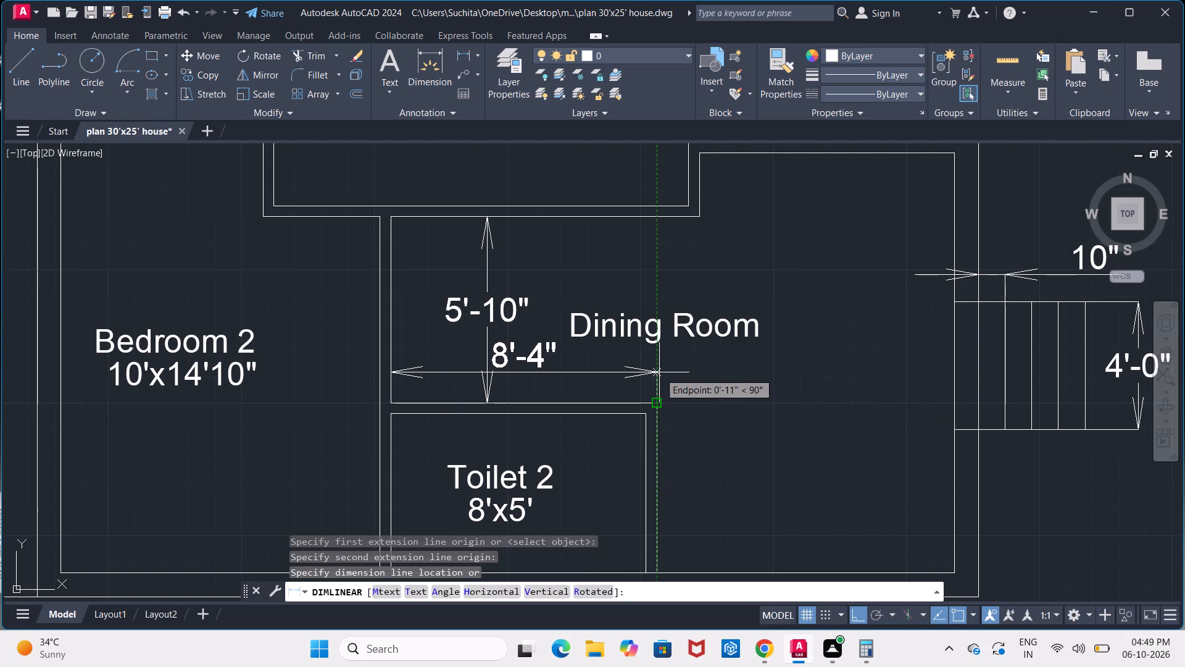
pyautogui.click(665, 366)
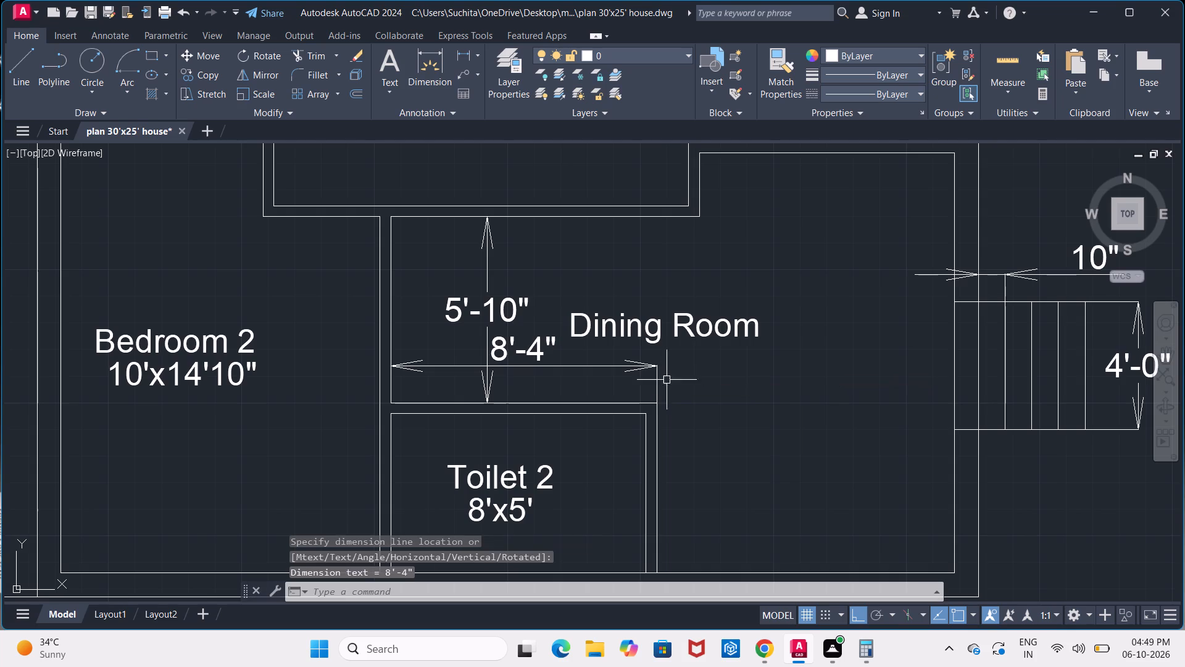
# Add a vertical linear dimension for the Dining Room's full depth on the stair side, from the Kitchen partition to the lower inner corner.
pyautogui.scroll(-1, 734, 388)
pyautogui.moveTo(735, 388); pyautogui.dragTo(517, 390, button='middle')
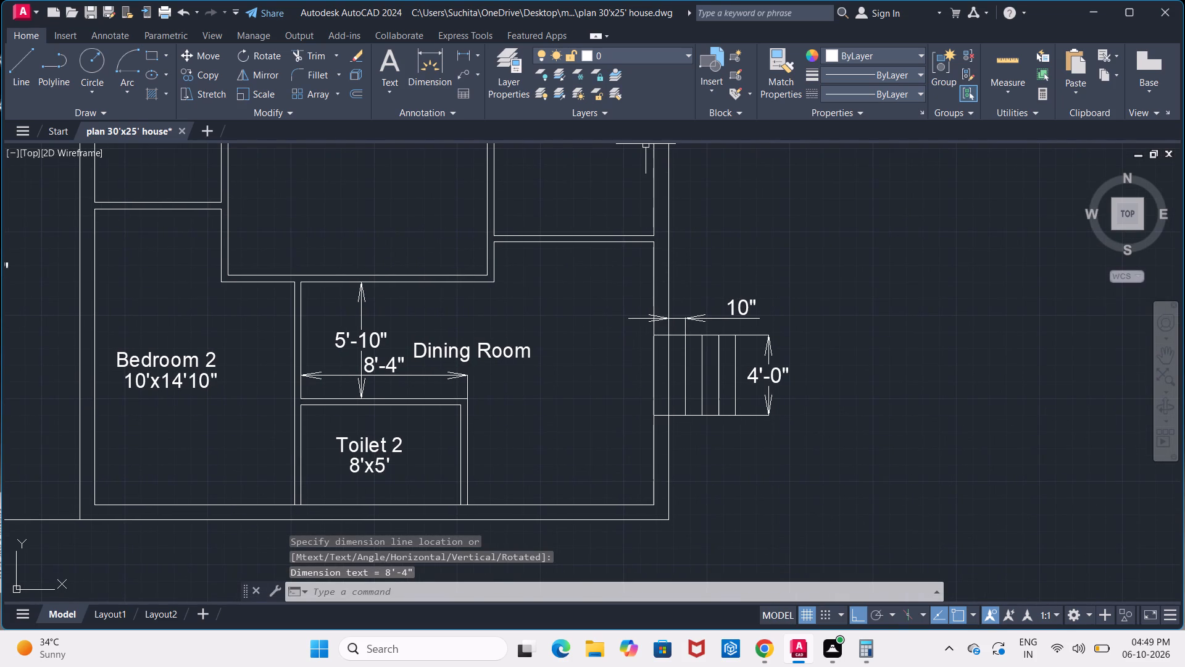
pyautogui.click(464, 56)
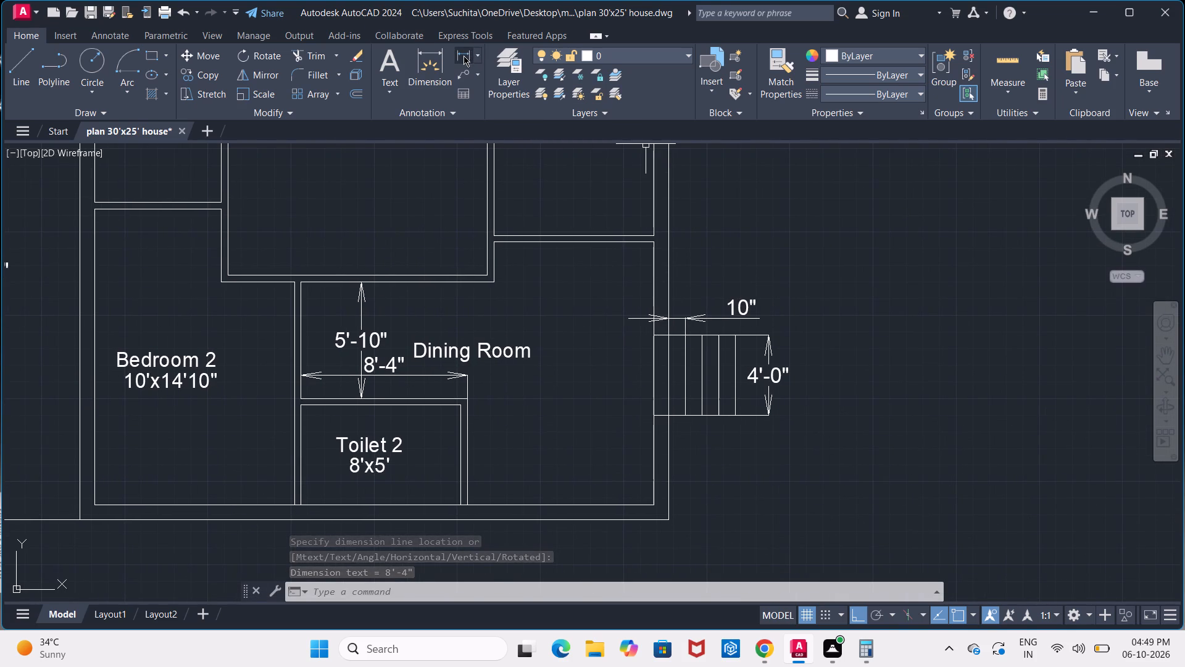
pyautogui.click(655, 246)
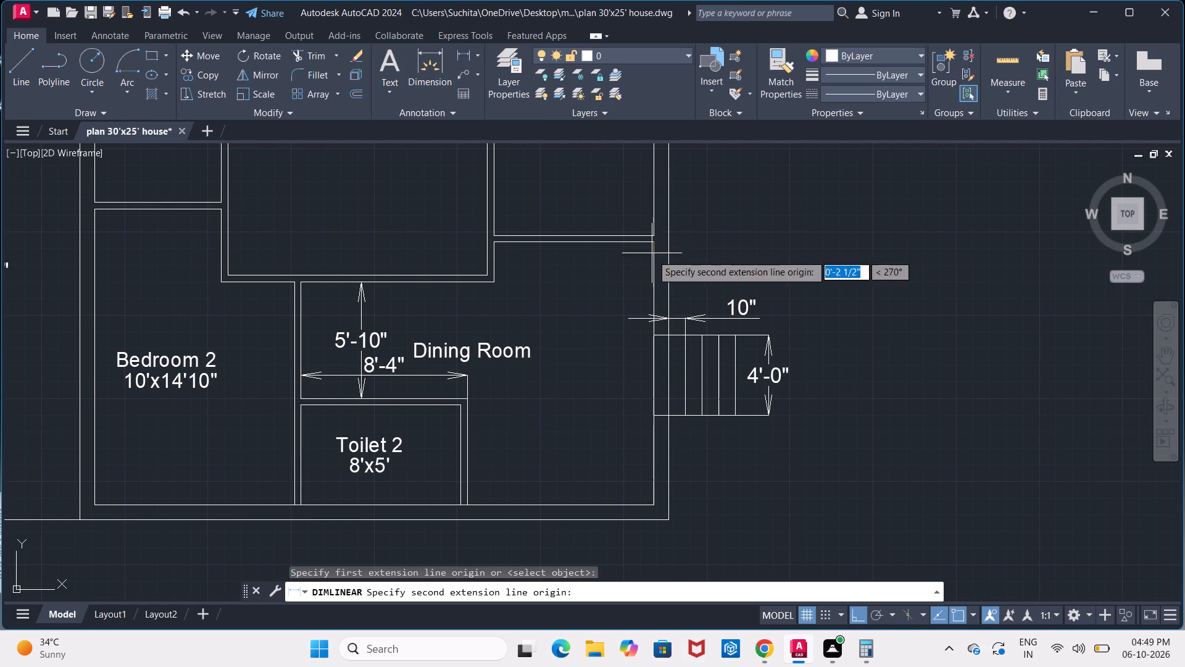
pyautogui.click(654, 501)
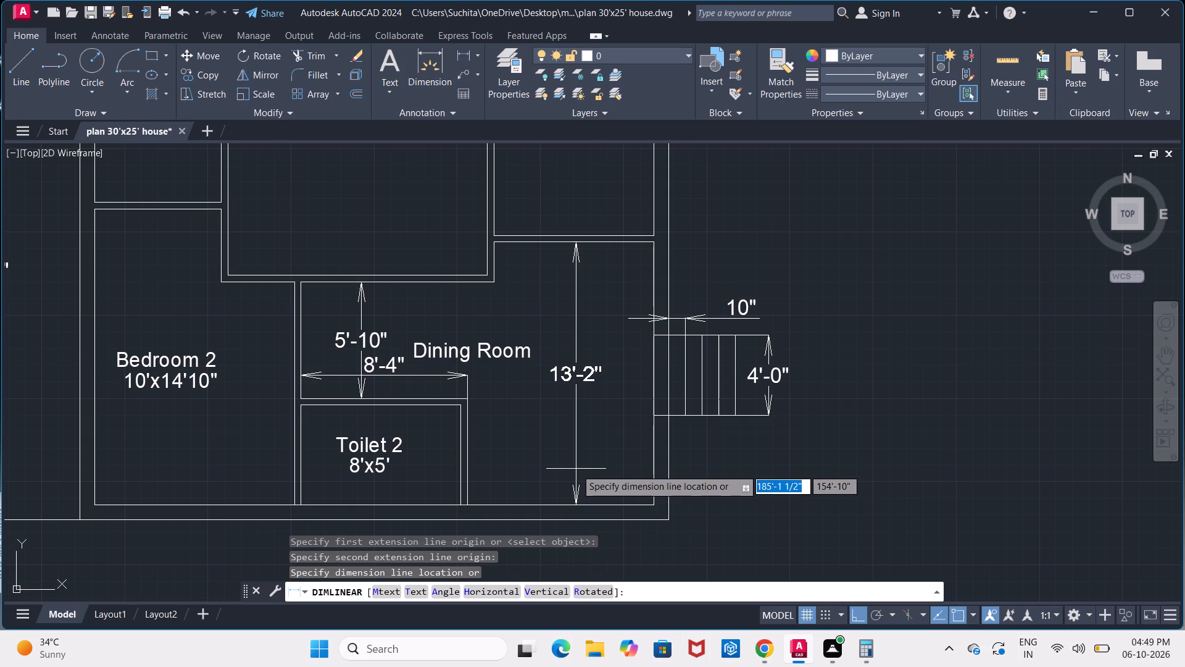
pyautogui.click(576, 469)
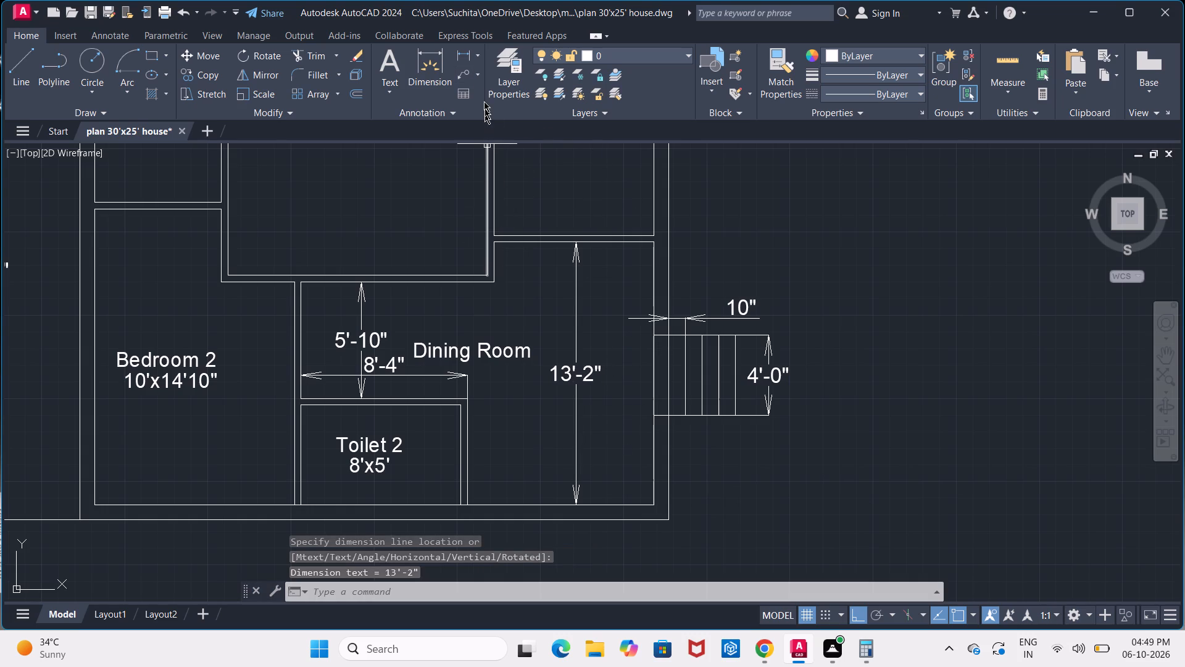
# Add a horizontal linear dimension for the Dining Room's width between Toilet 2's side wall and the inner wall on the stair side.
pyautogui.click(464, 56)
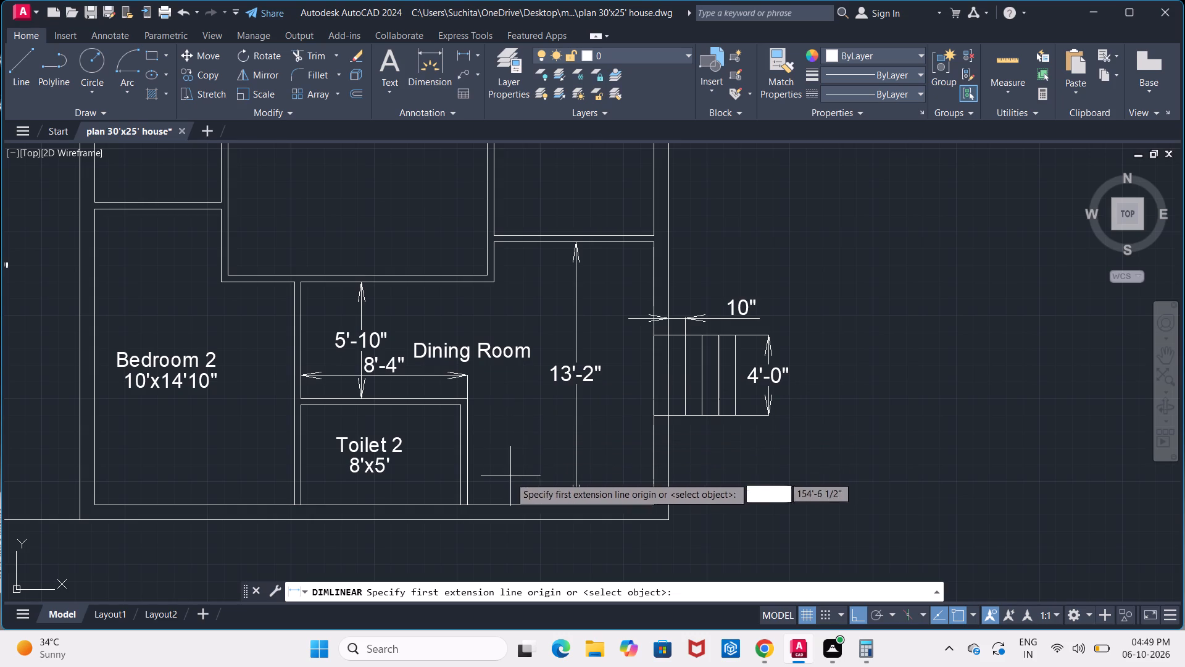
pyautogui.click(652, 505)
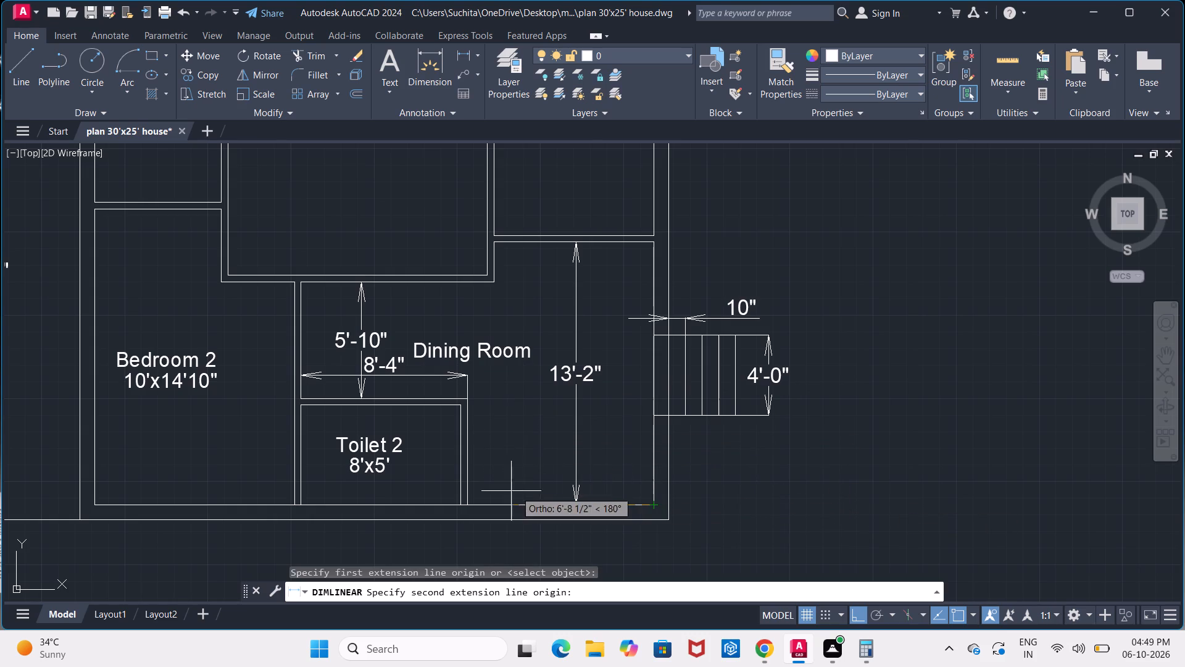
pyautogui.click(464, 503)
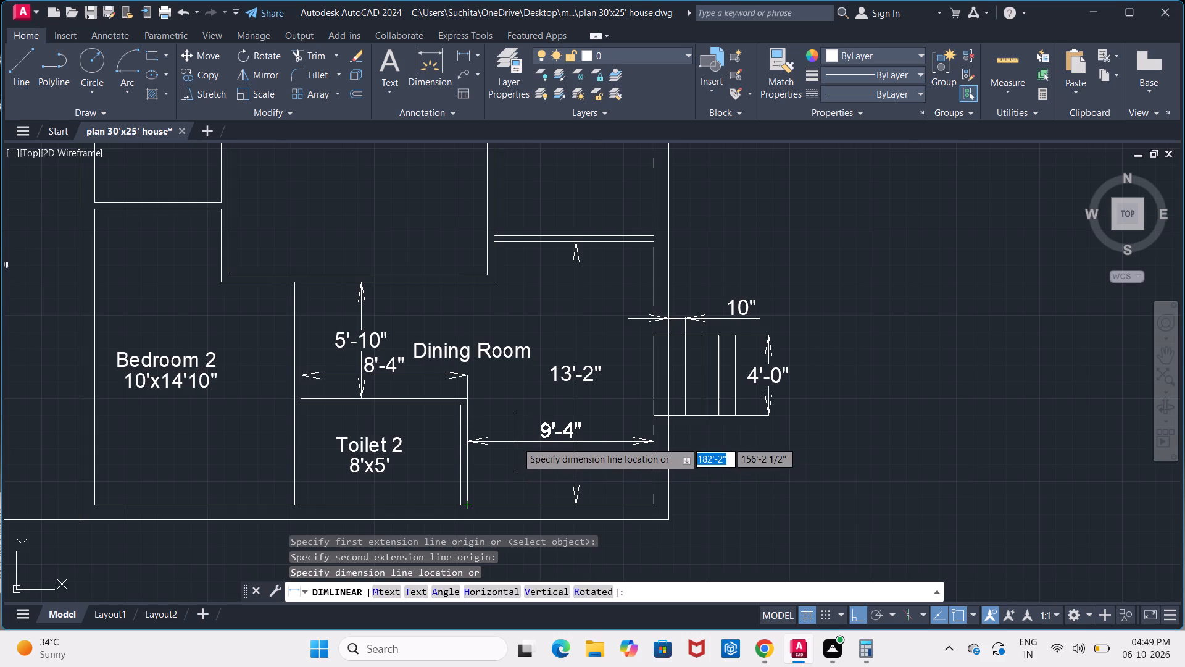
pyautogui.click(517, 442)
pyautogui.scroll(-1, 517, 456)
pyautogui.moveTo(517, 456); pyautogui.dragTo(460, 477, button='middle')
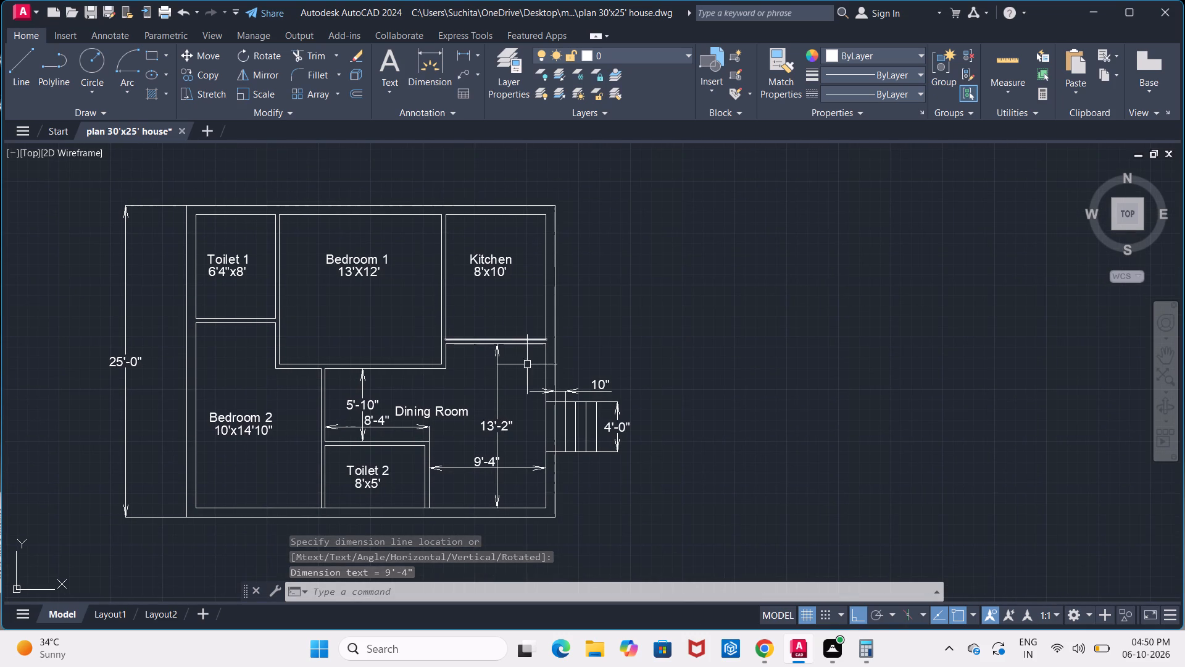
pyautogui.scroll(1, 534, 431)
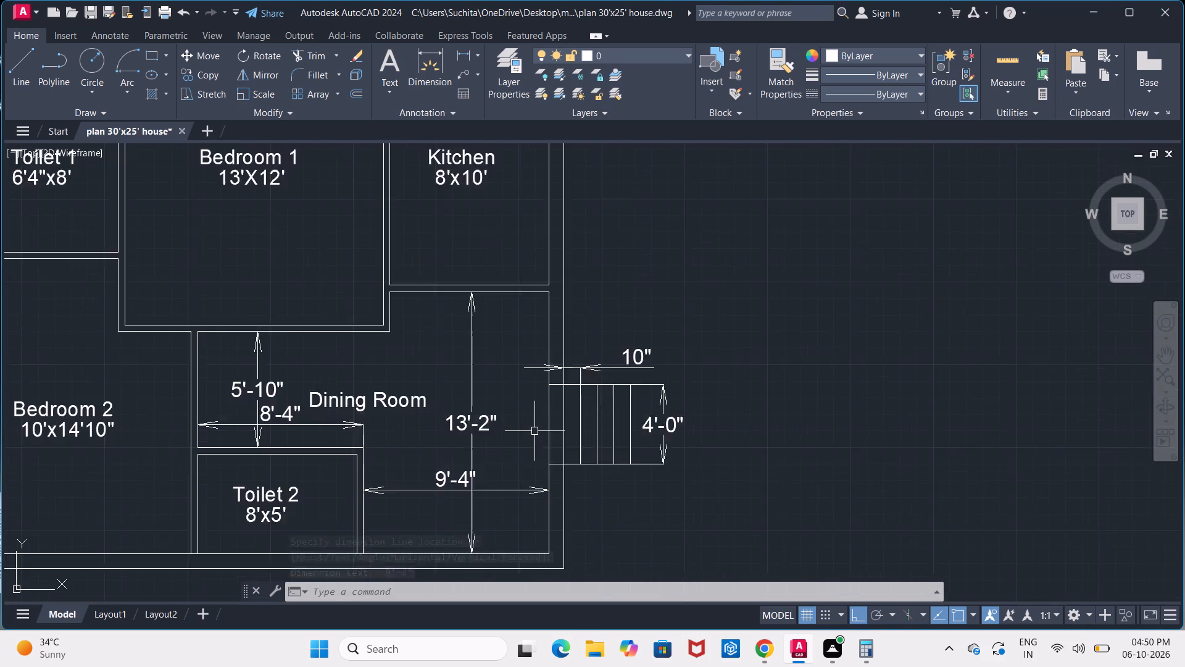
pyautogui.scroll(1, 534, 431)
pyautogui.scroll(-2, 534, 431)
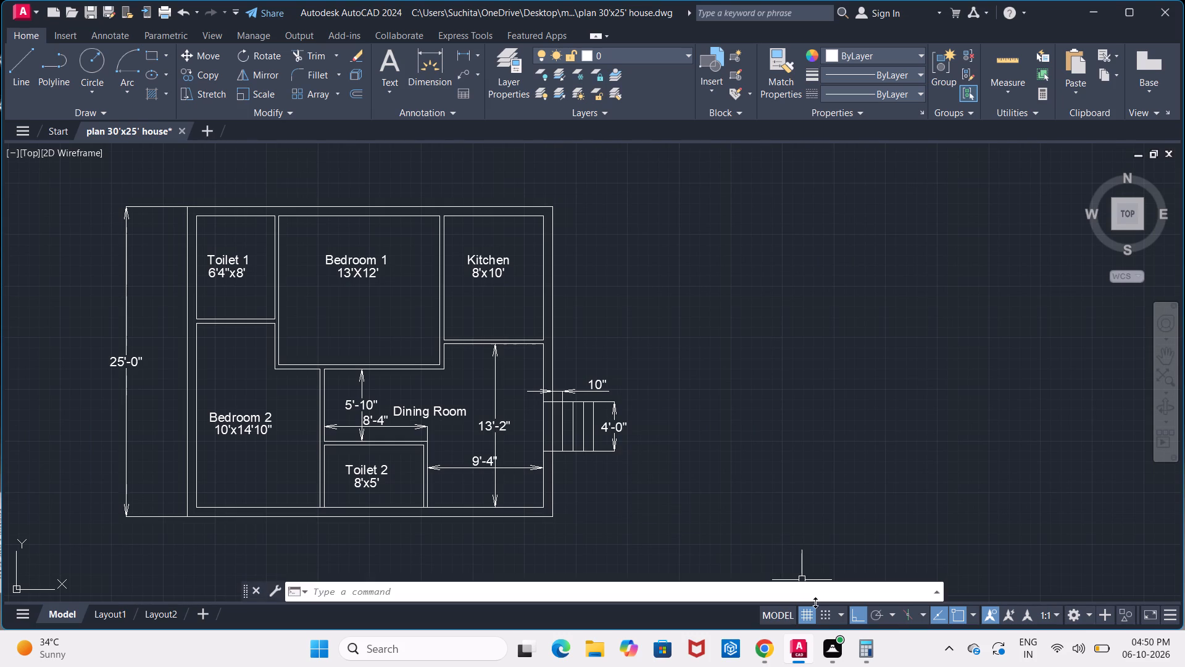
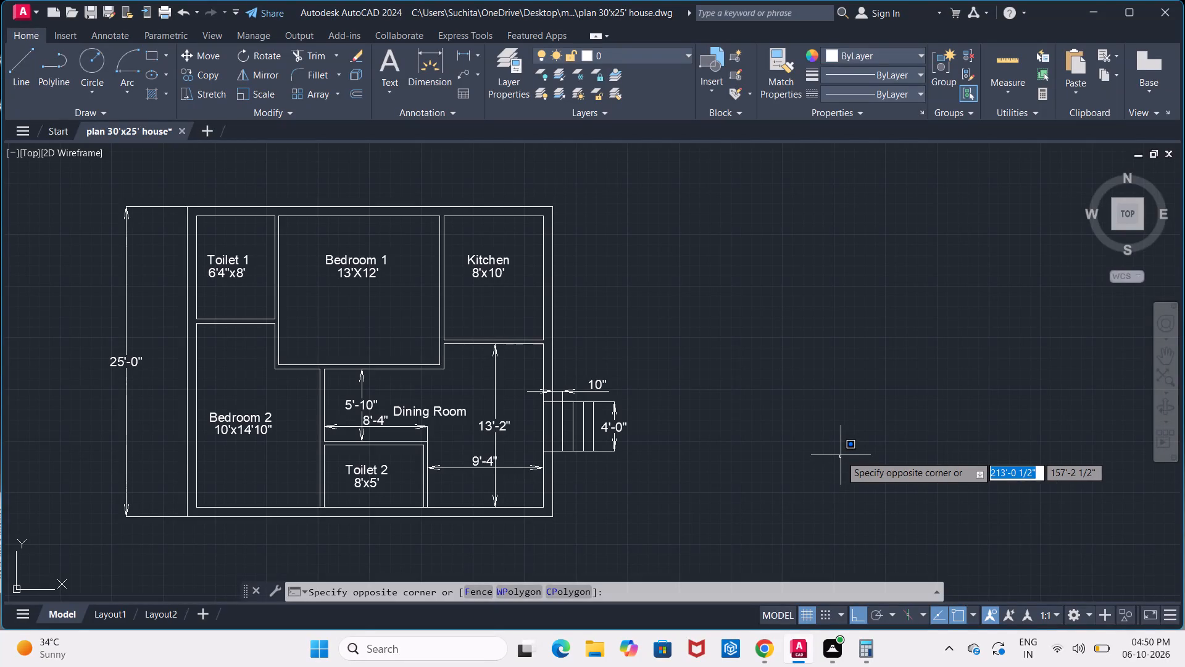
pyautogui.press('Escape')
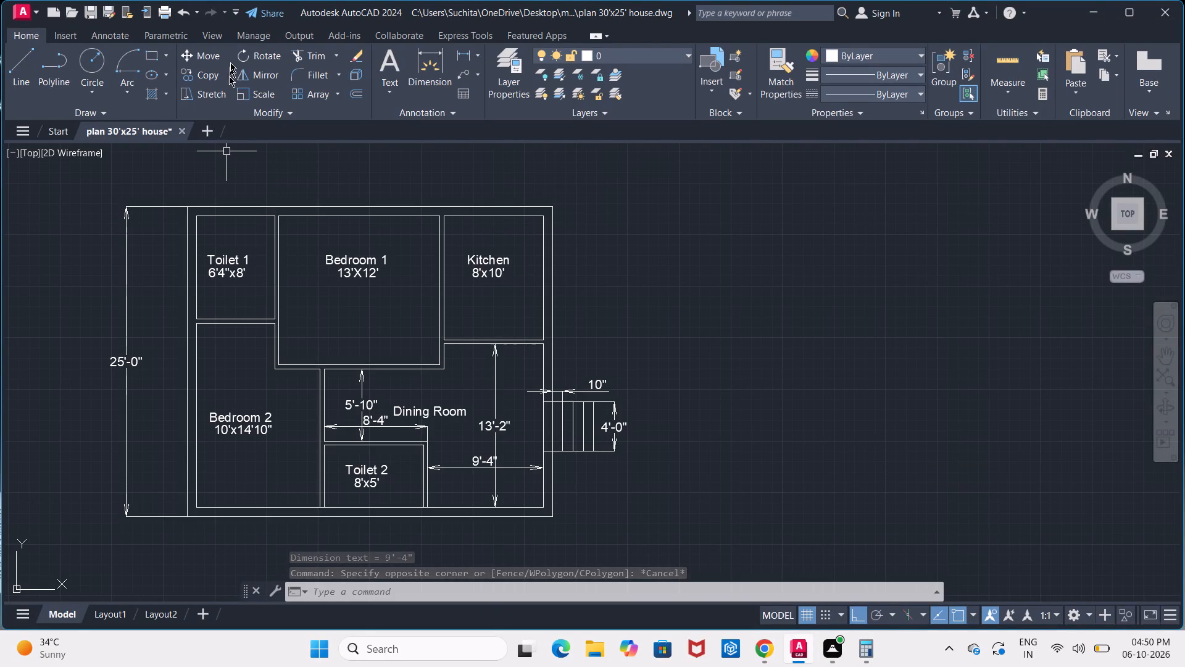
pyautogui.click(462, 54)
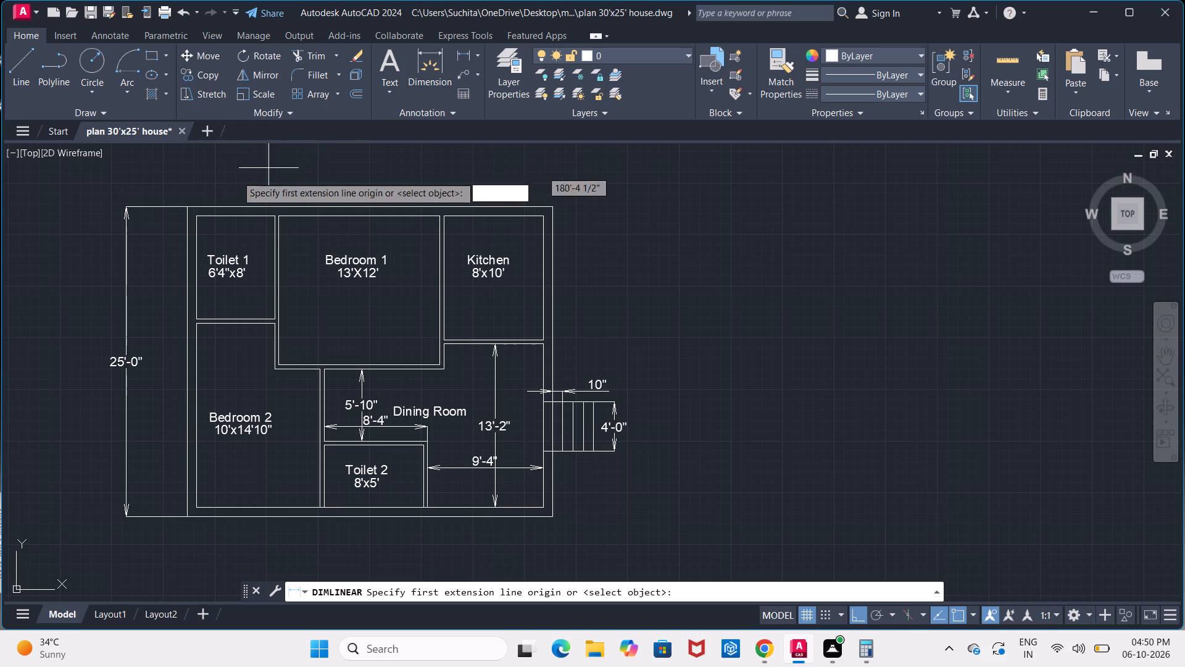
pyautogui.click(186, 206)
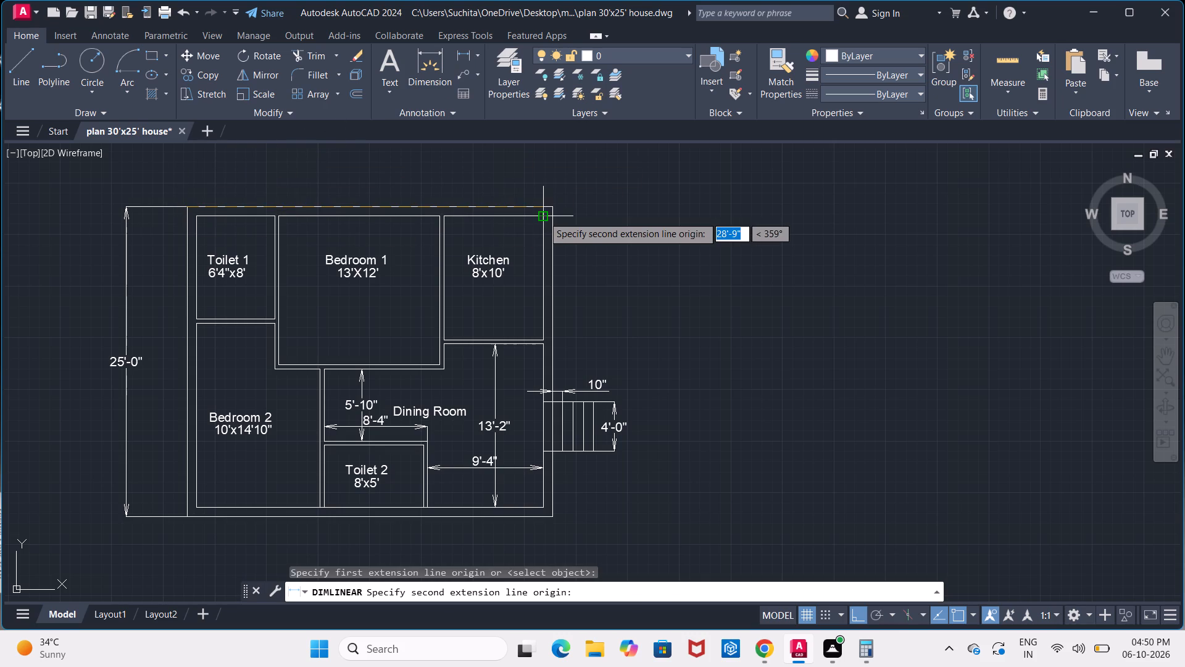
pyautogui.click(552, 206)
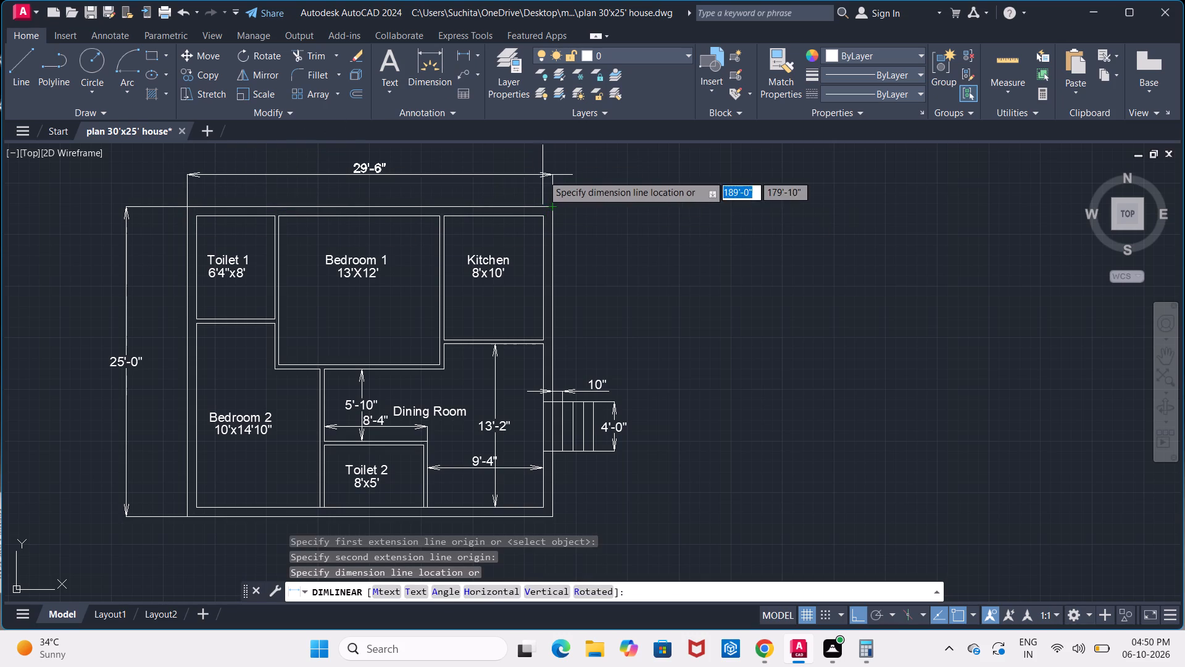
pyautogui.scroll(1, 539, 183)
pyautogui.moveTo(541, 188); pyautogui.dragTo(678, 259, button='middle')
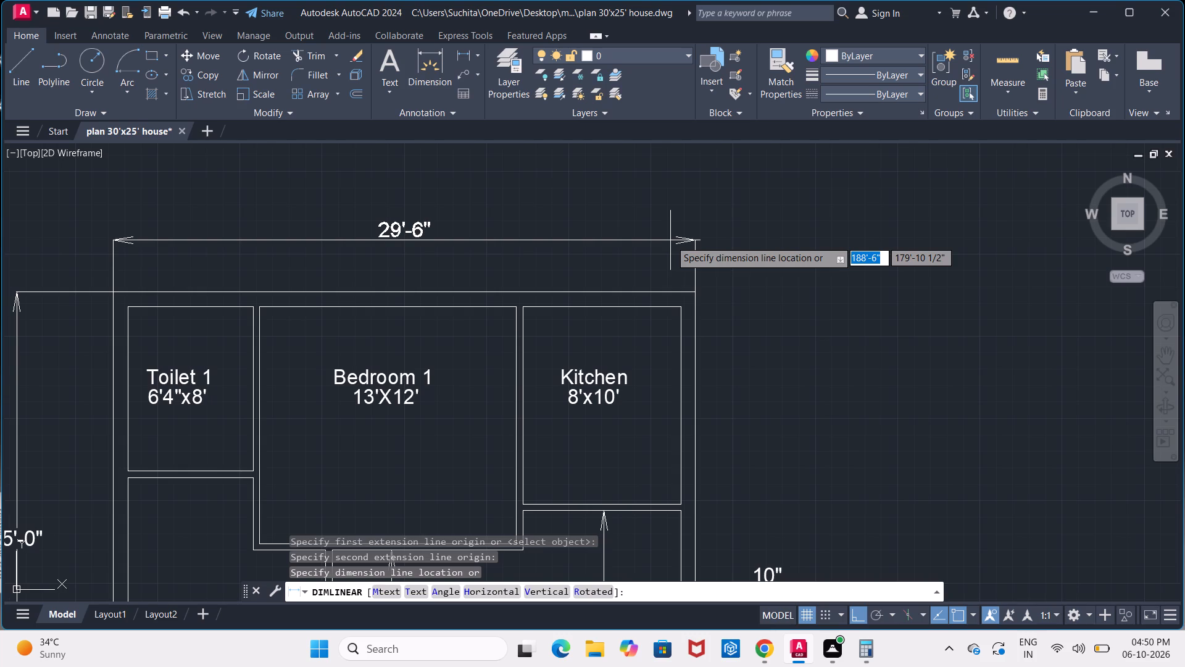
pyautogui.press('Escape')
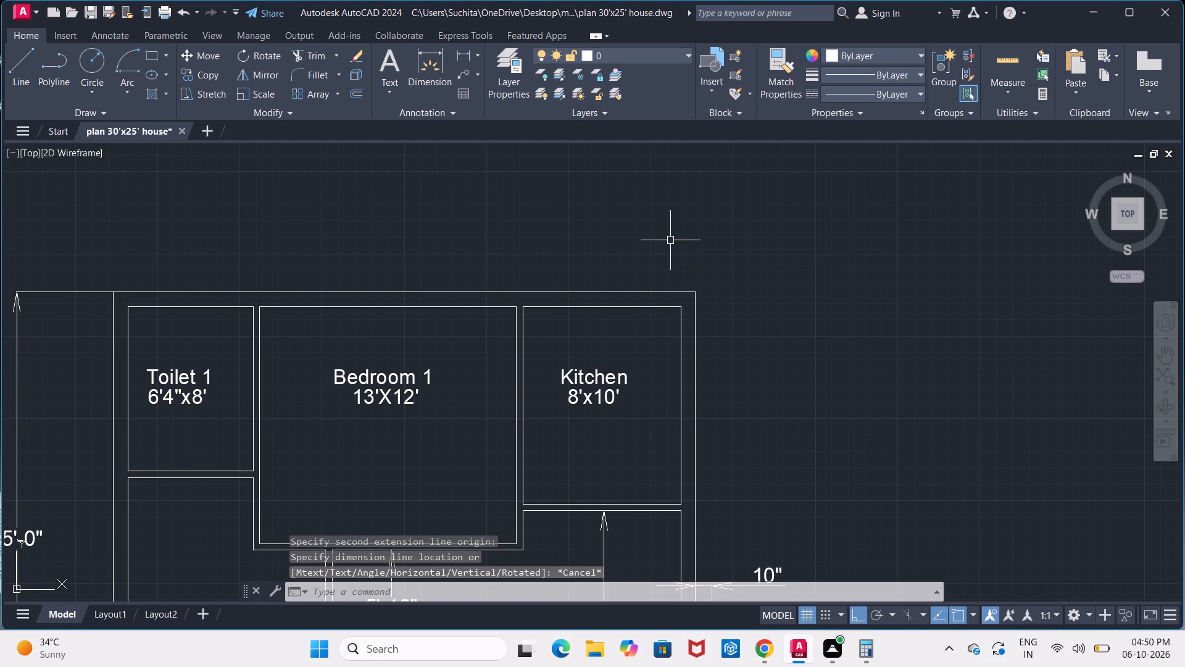
# Add a horizontal linear dimension below the plan spanning the house's full outer width between its two lower outer corners.
pyautogui.scroll(-2, 670, 240)
pyautogui.moveTo(670, 240); pyautogui.dragTo(663, 164, button='middle')
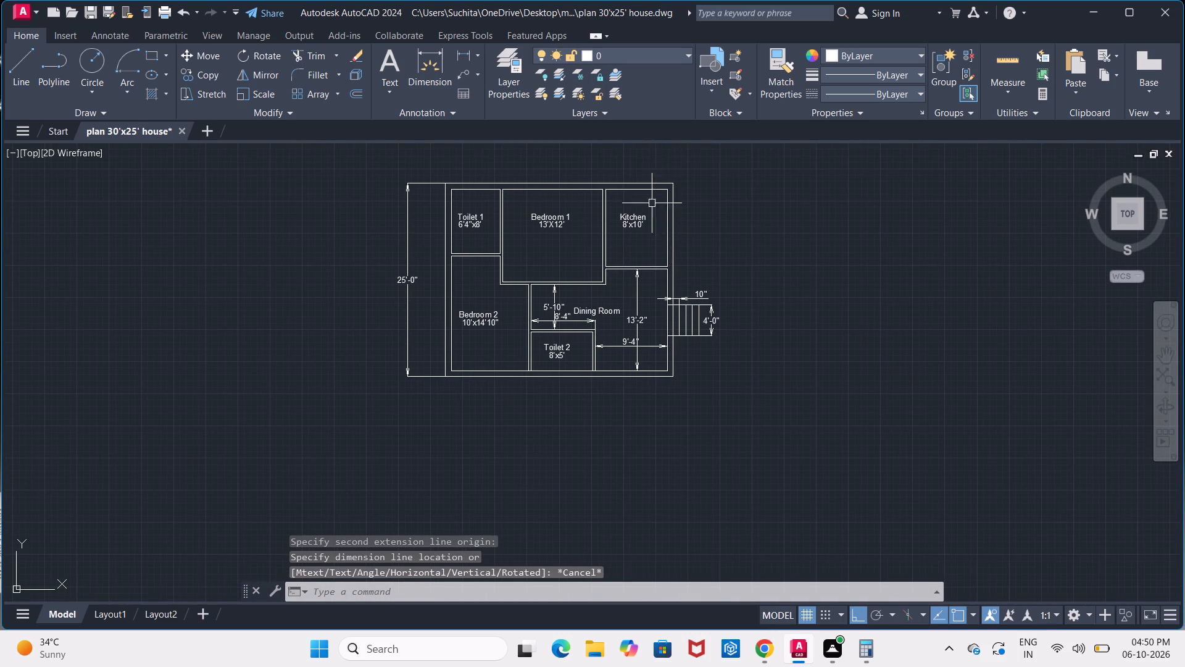
pyautogui.scroll(2, 508, 384)
pyautogui.moveTo(508, 384); pyautogui.dragTo(446, 393, button='middle')
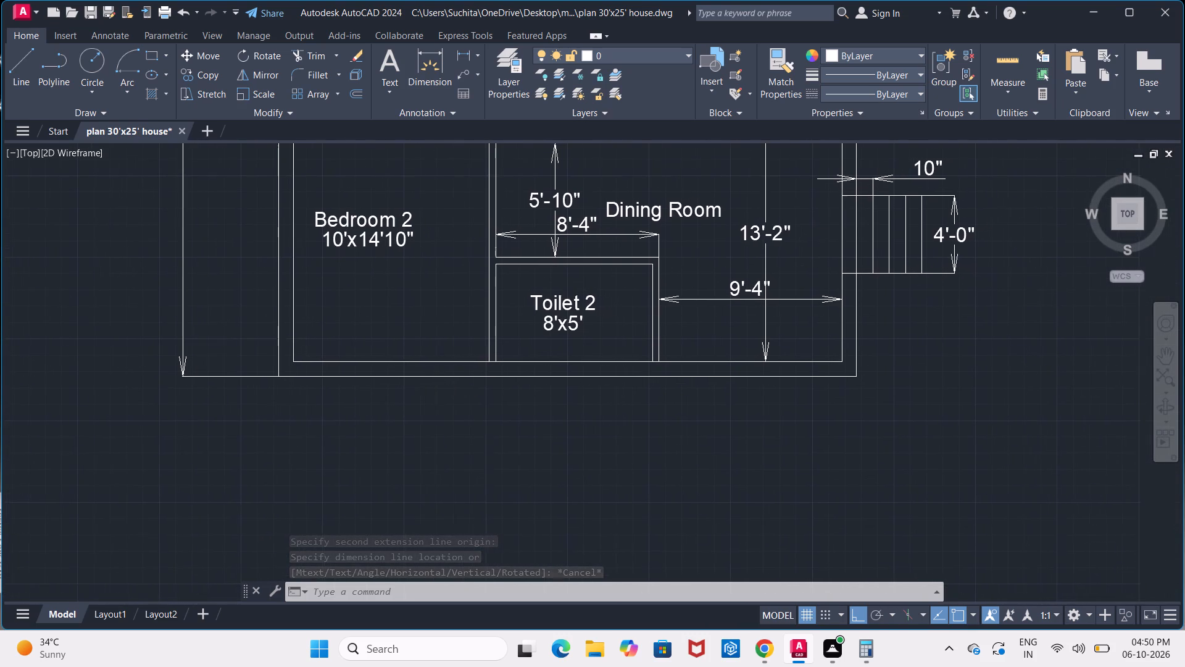
pyautogui.click(467, 54)
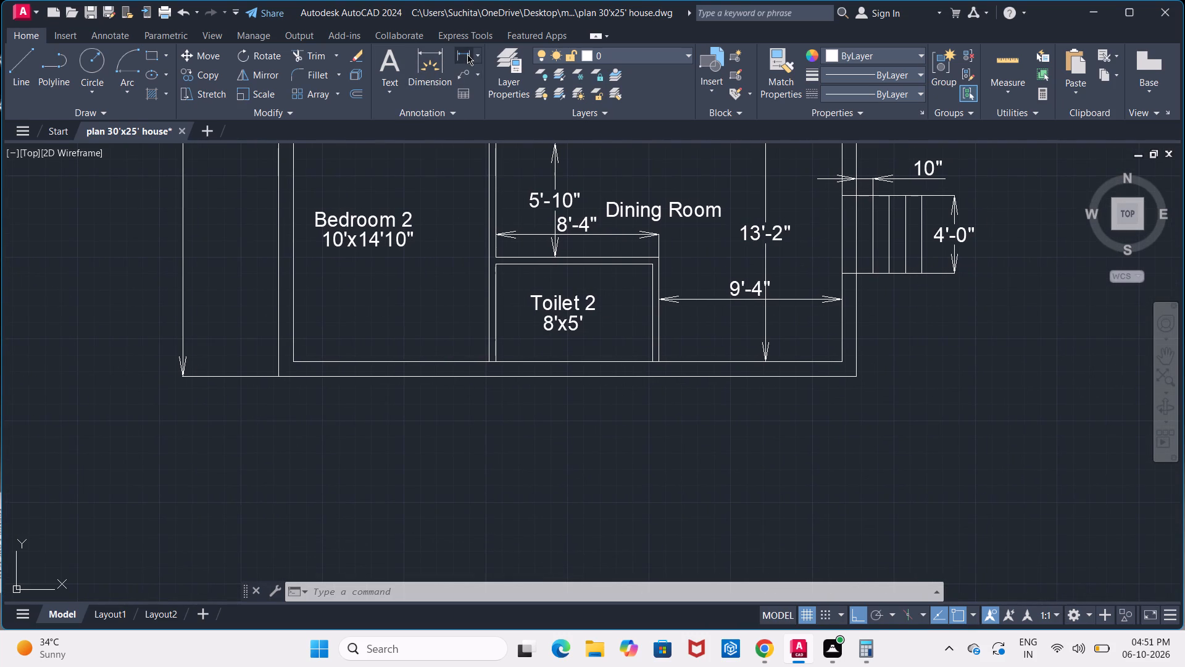
pyautogui.click(860, 374)
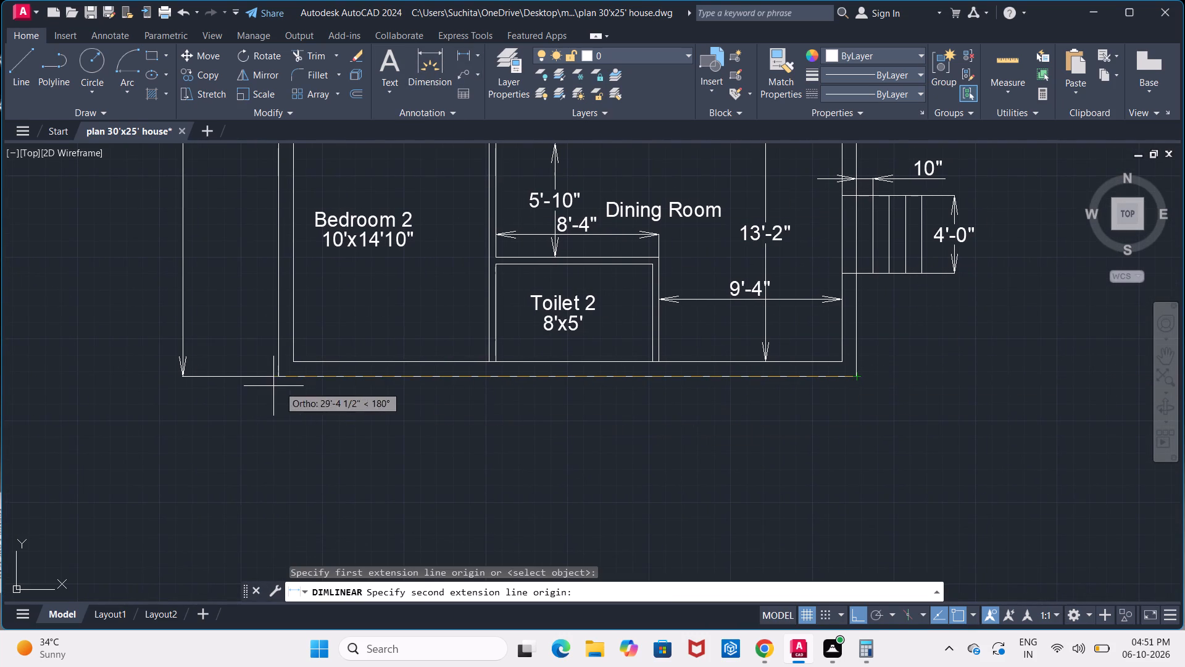
pyautogui.click(278, 374)
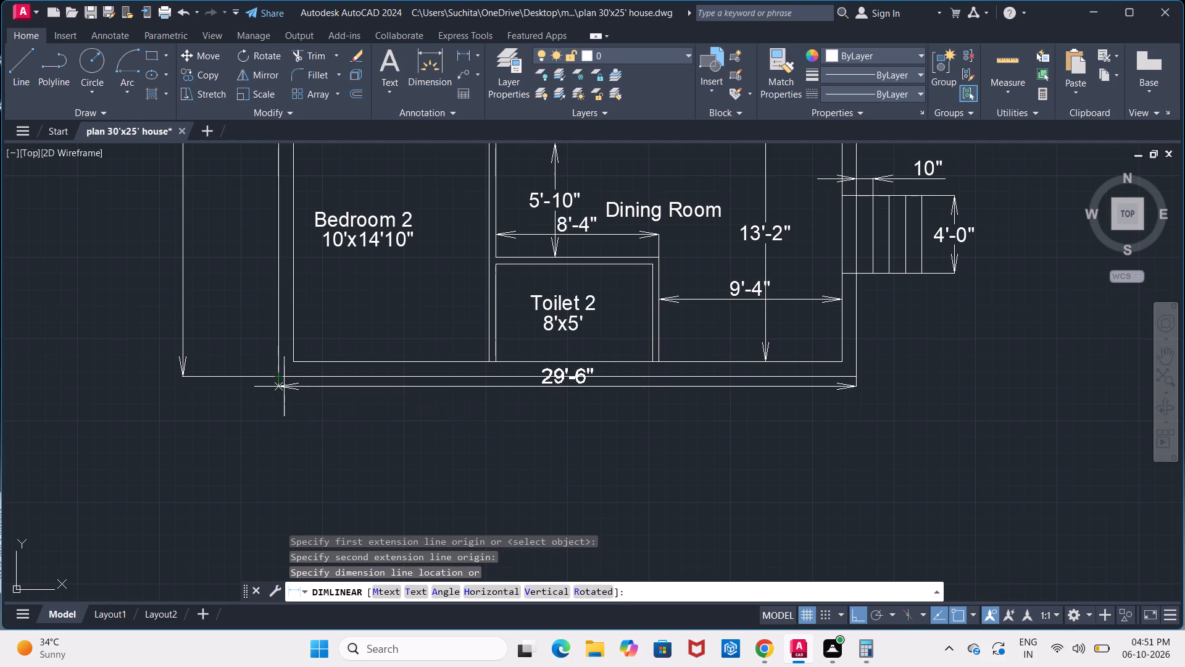
pyautogui.click(294, 447)
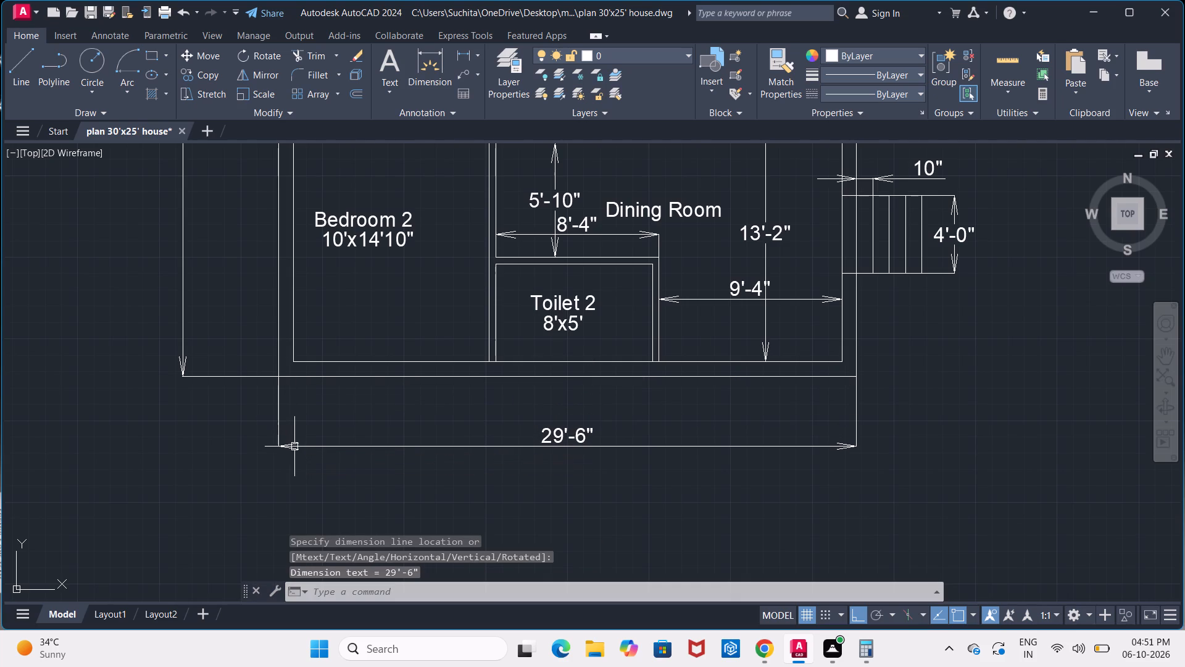
# Override the text of the overall width dimension below the plan with 30'.
pyautogui.click(555, 437)
pyautogui.click(559, 435)
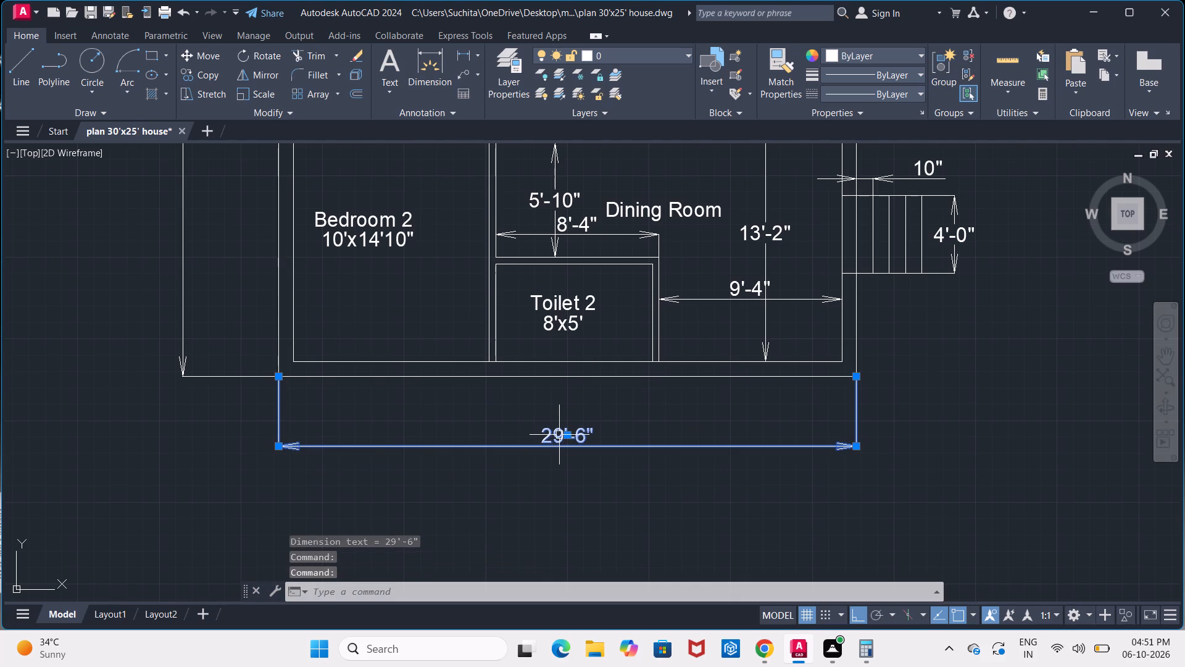
pyautogui.click(559, 435)
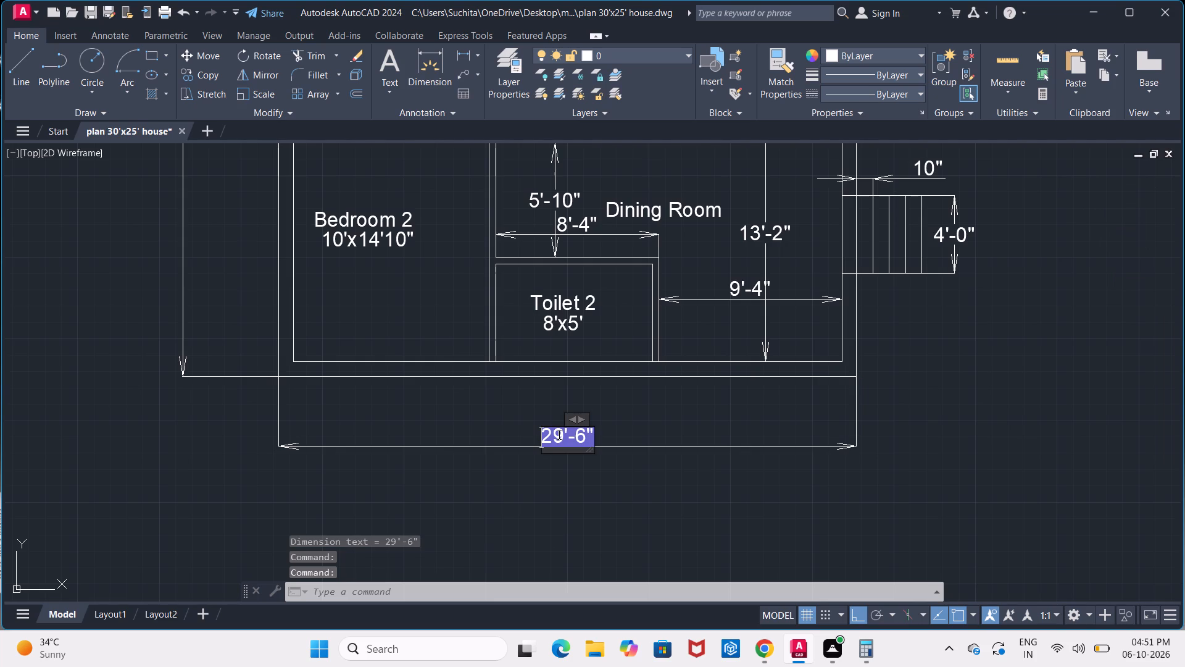
pyautogui.press('BackSpace')
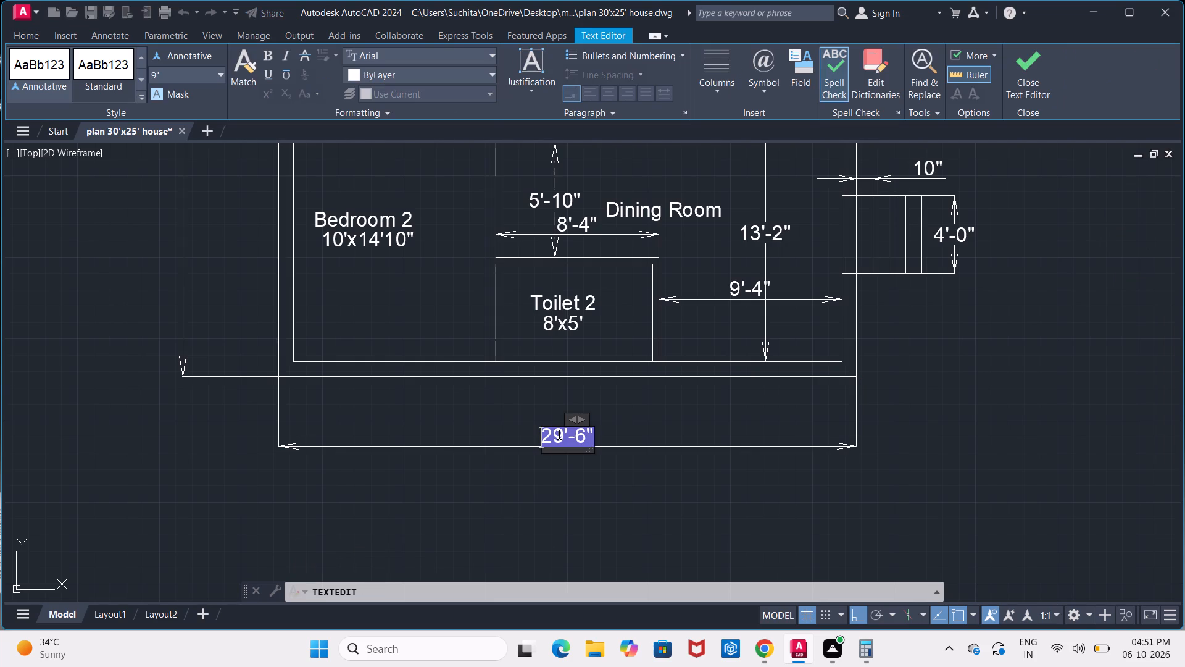
pyautogui.press('Right')
pyautogui.press('Right')
pyautogui.press('Right')
pyautogui.press('Left')
pyautogui.write('30')
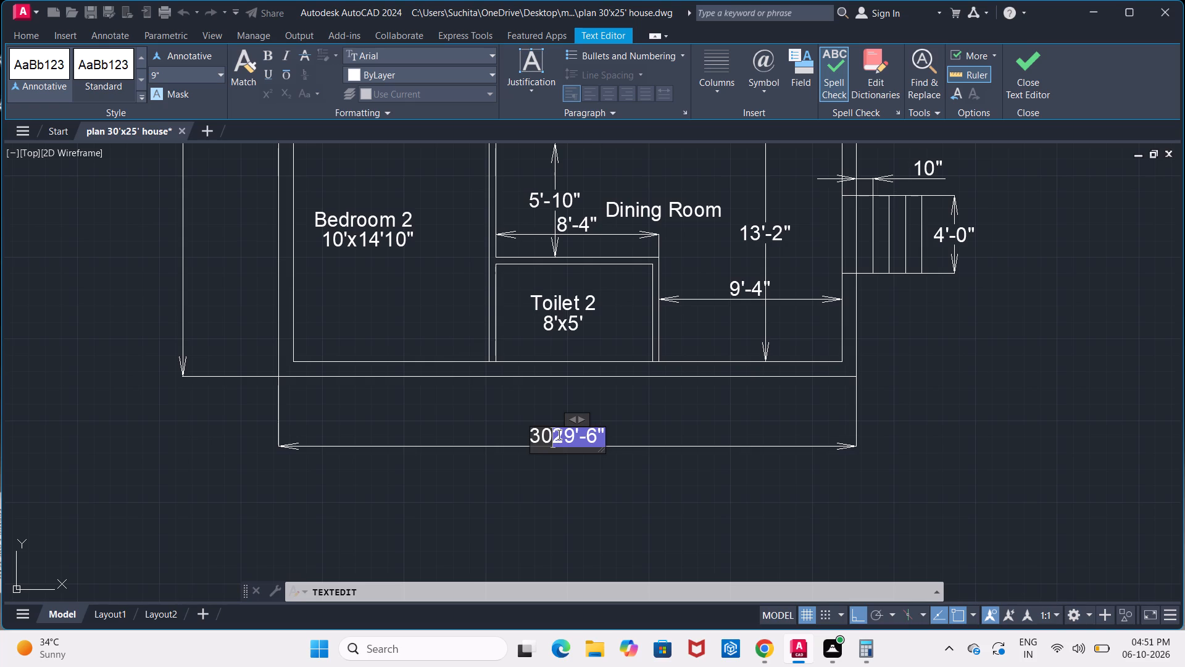
pyautogui.press('BackSpace')
pyautogui.press('BackSpace')
pyautogui.press('BackSpace')
pyautogui.press('BackSpace')
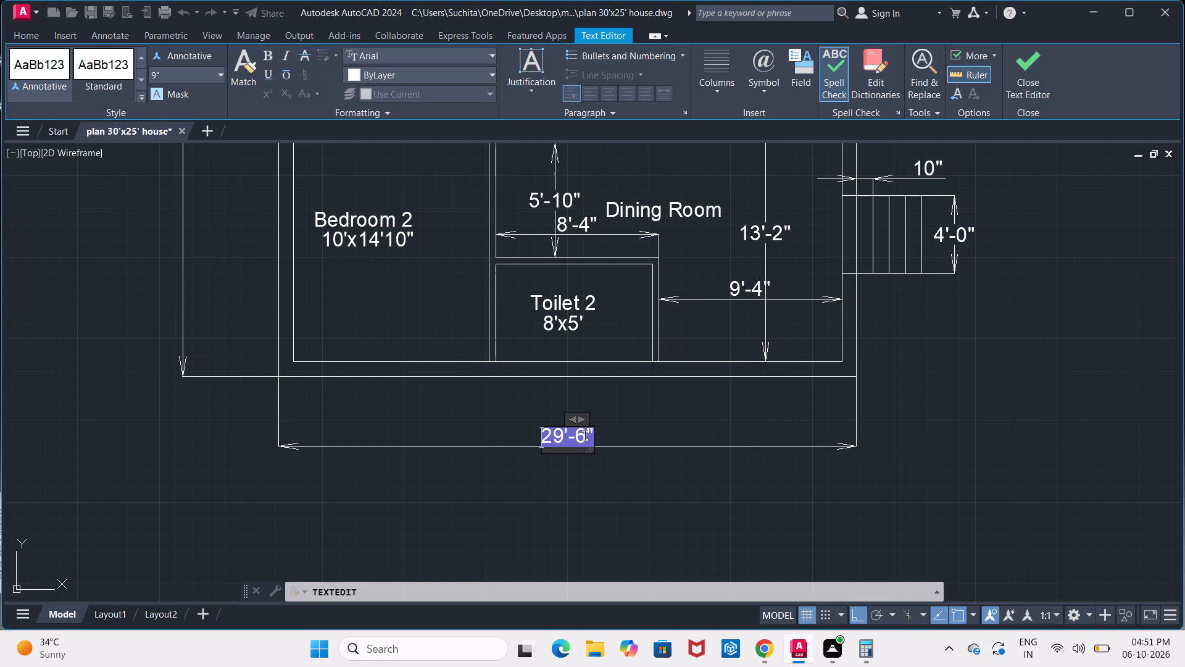
pyautogui.click(580, 419)
pyautogui.click(580, 419)
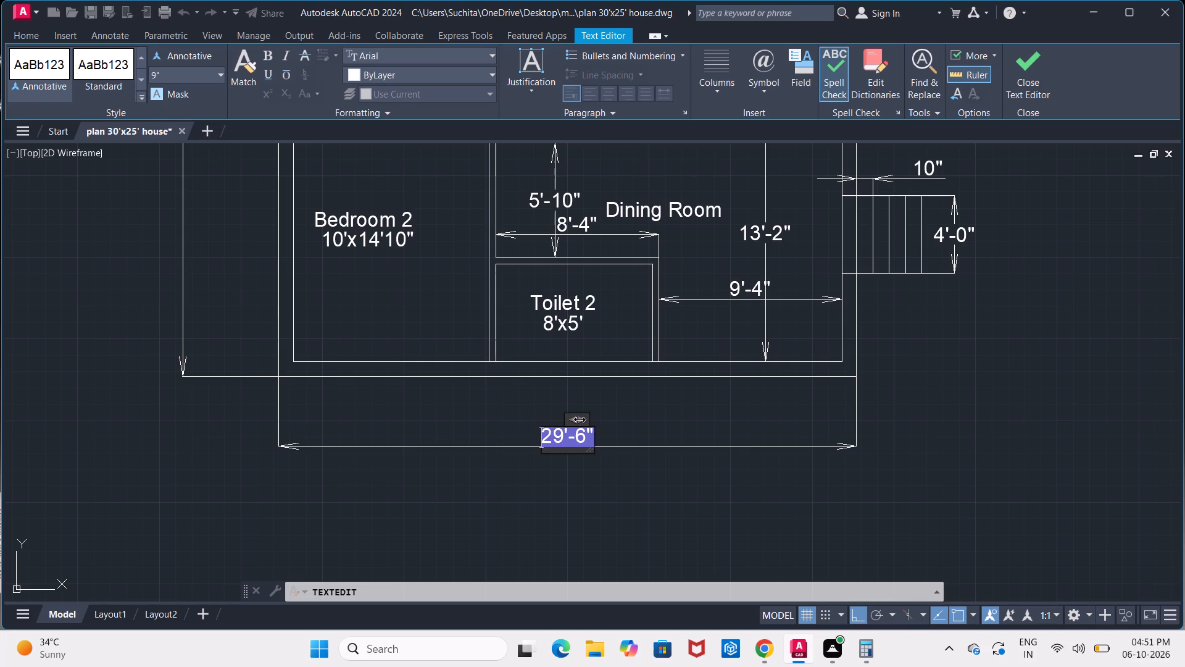
pyautogui.click(580, 419)
pyautogui.click(580, 435)
pyautogui.click(580, 436)
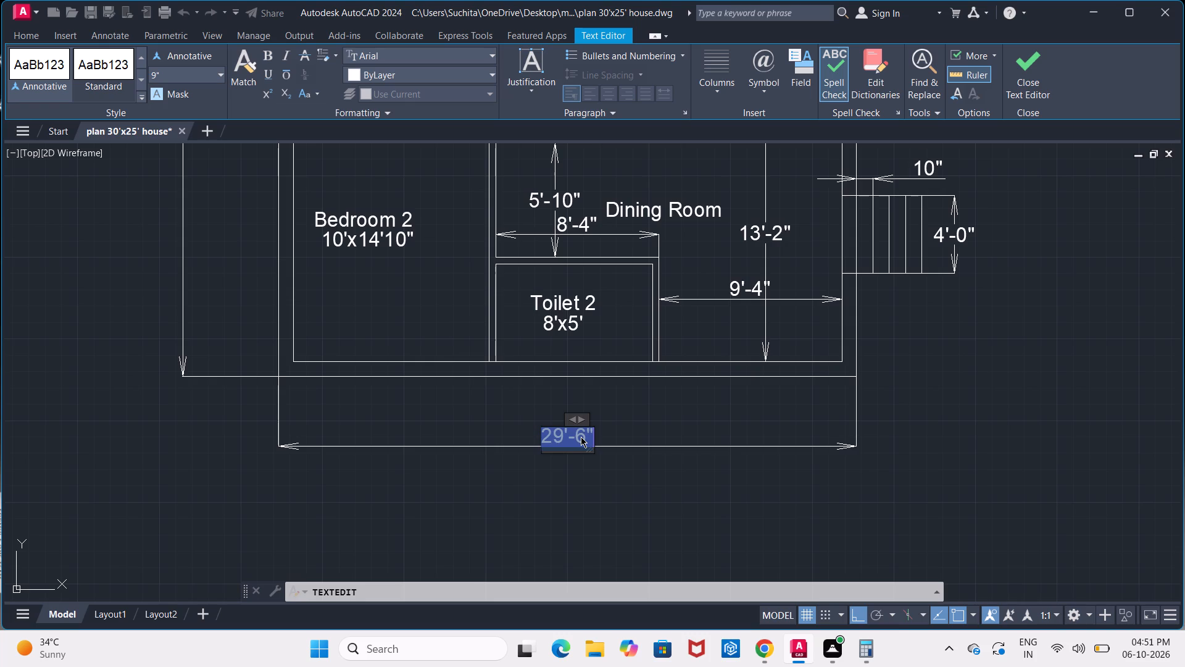
pyautogui.press('BackSpace')
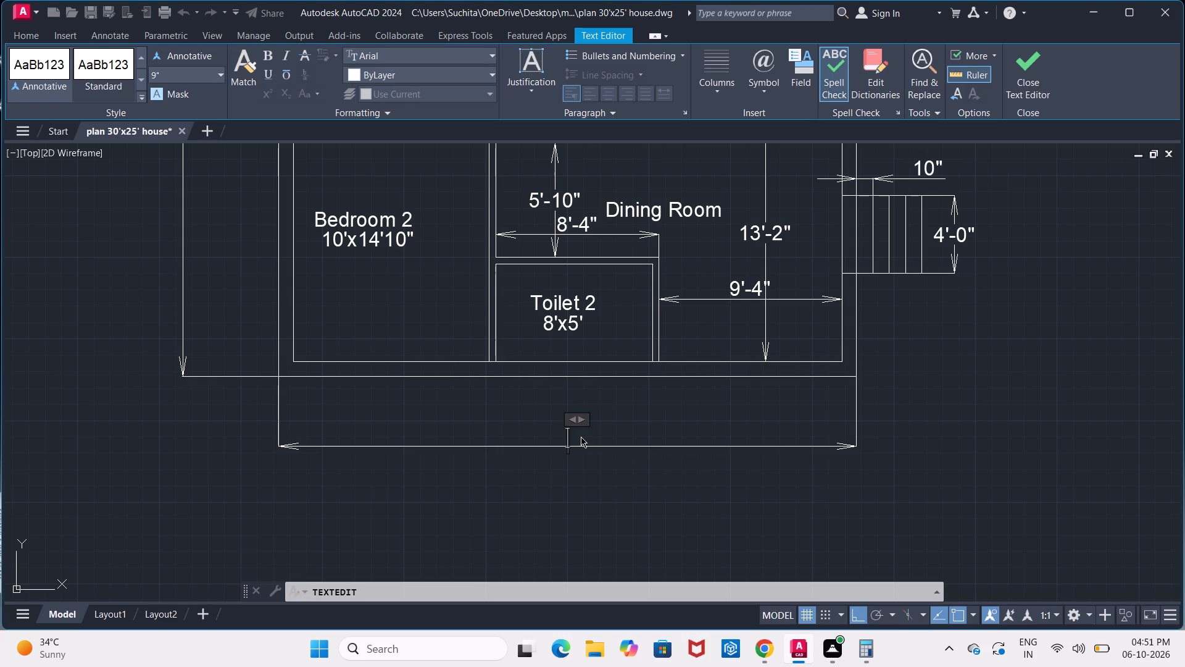
pyautogui.write('30')
pyautogui.press("'")
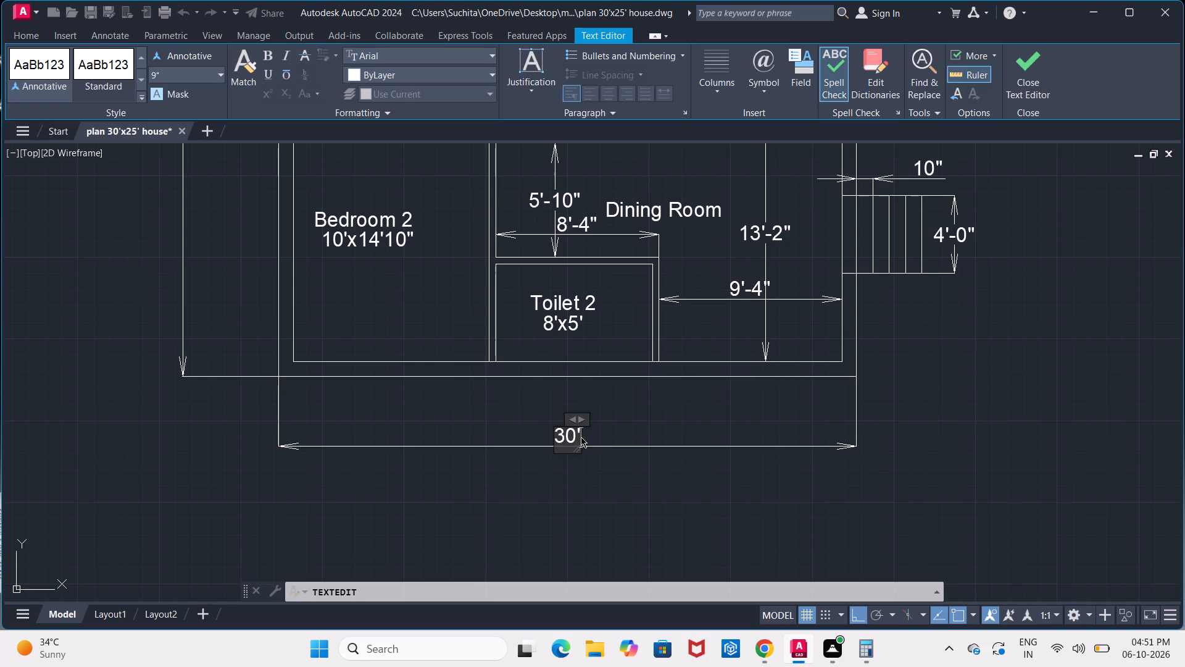
pyautogui.click(605, 502)
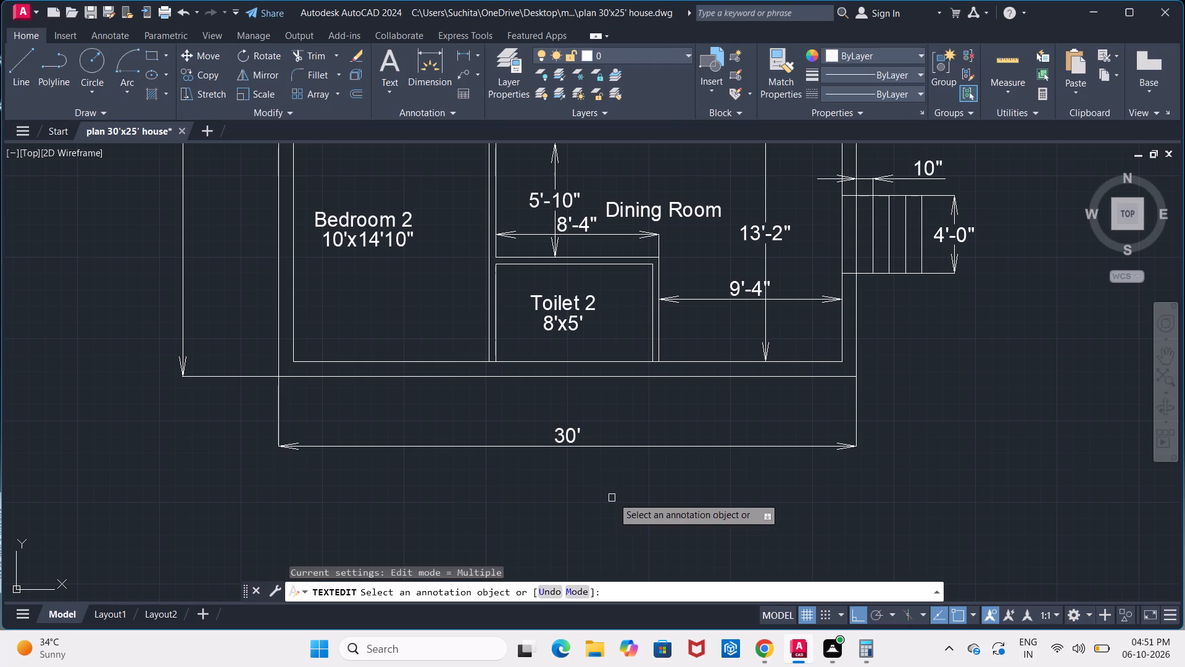
# Override the text of the overall vertical dimension beside Toilet 1 and Bedroom 2 with 25'.
pyautogui.scroll(-4, 613, 497)
pyautogui.scroll(2, 557, 447)
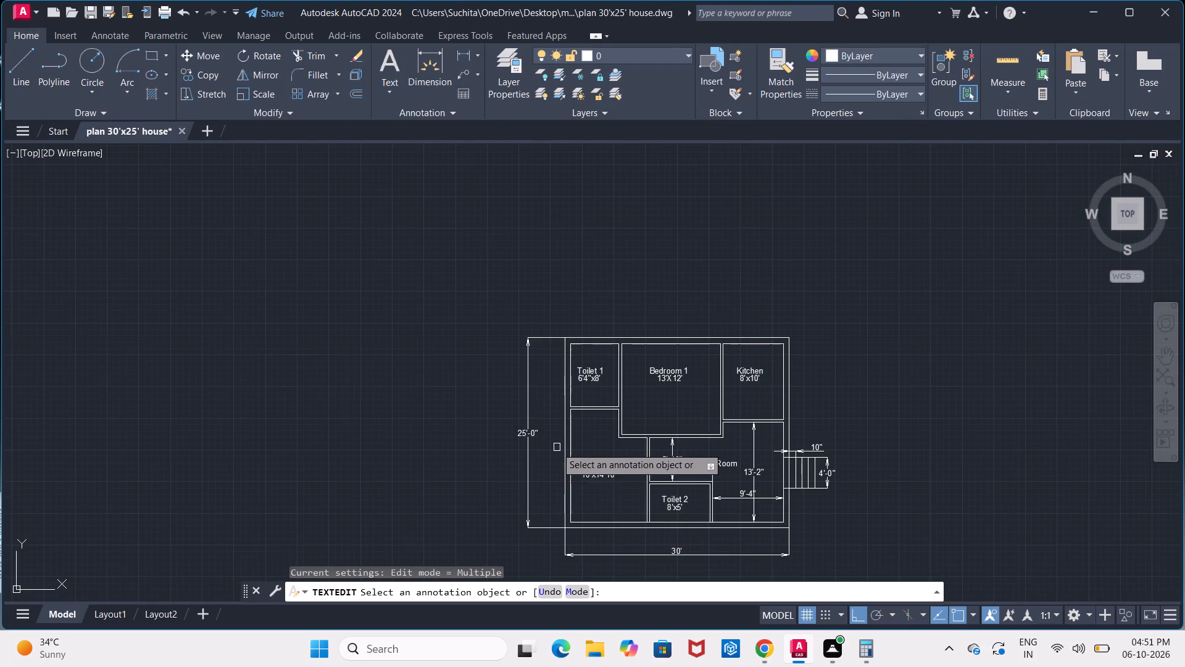
pyautogui.scroll(1, 538, 453)
pyautogui.moveTo(538, 453); pyautogui.dragTo(444, 321, button='middle')
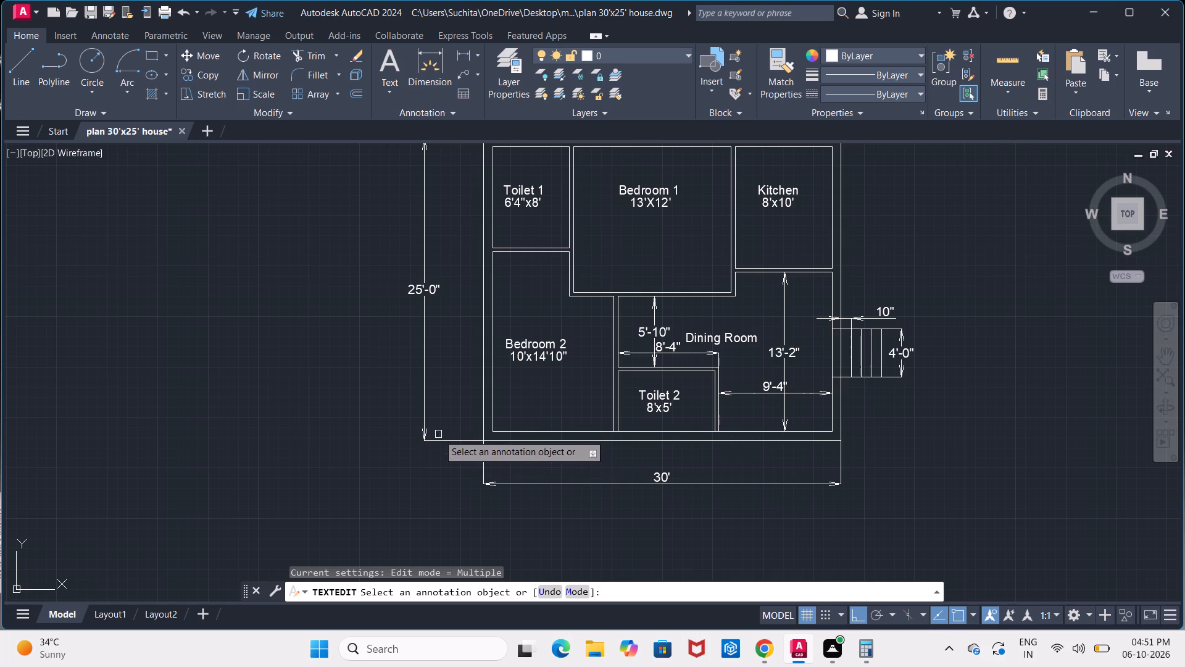
pyautogui.doubleClick(420, 290)
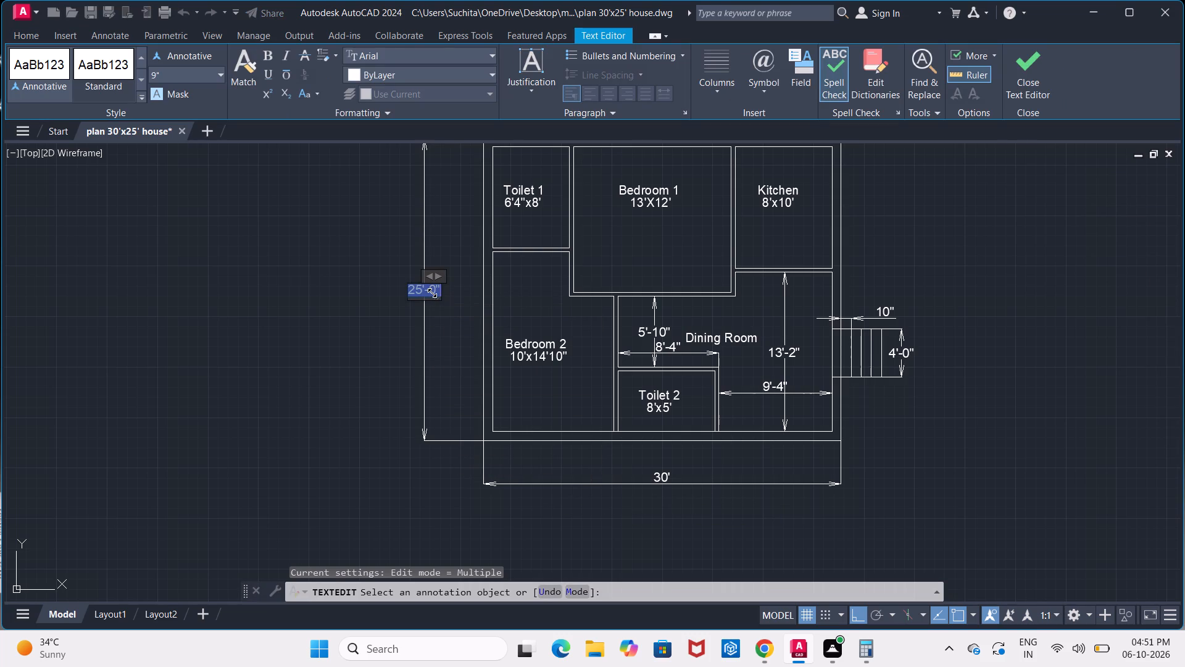
pyautogui.press('BackSpace')
pyautogui.write("25'")
pyautogui.click(391, 316)
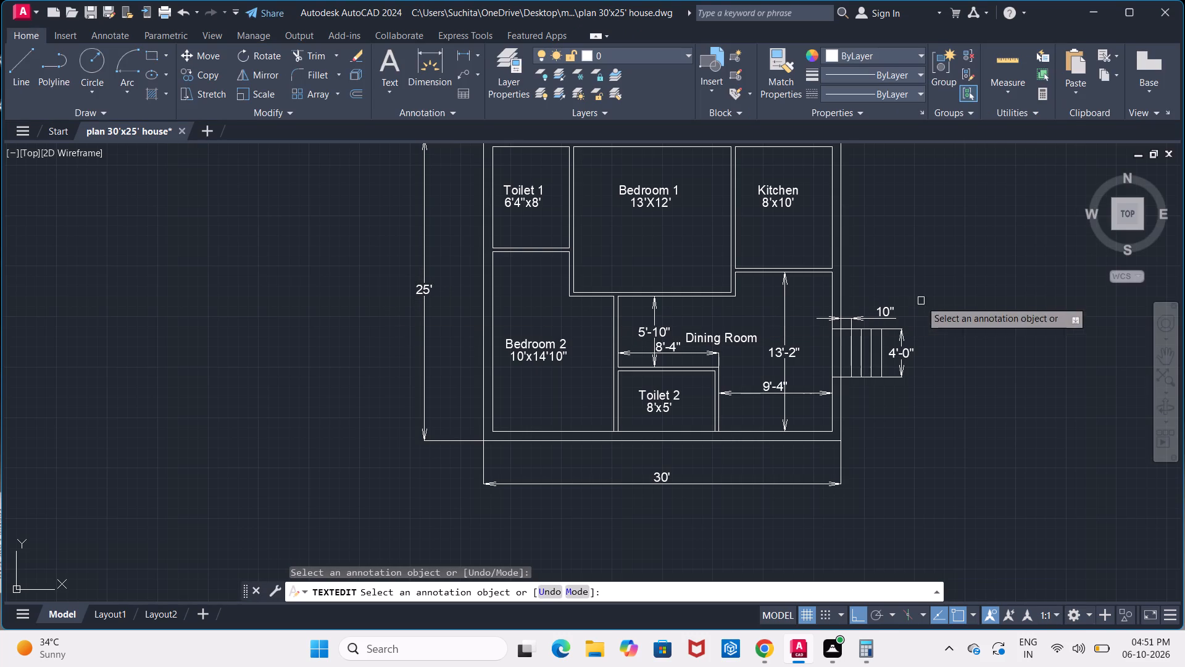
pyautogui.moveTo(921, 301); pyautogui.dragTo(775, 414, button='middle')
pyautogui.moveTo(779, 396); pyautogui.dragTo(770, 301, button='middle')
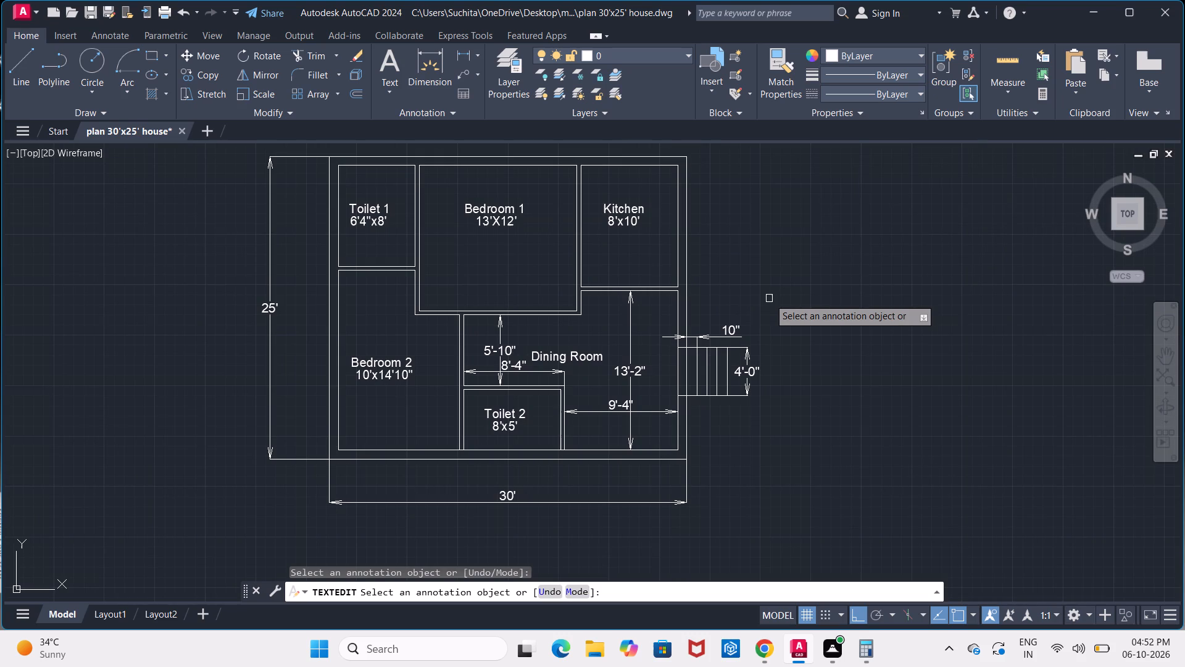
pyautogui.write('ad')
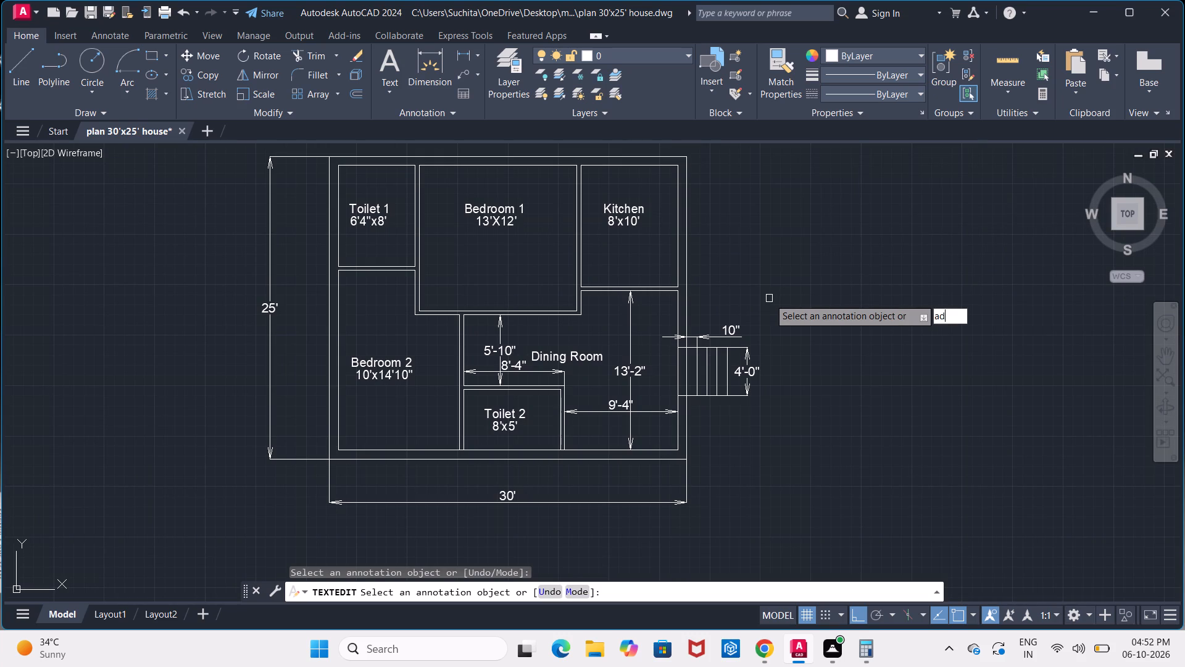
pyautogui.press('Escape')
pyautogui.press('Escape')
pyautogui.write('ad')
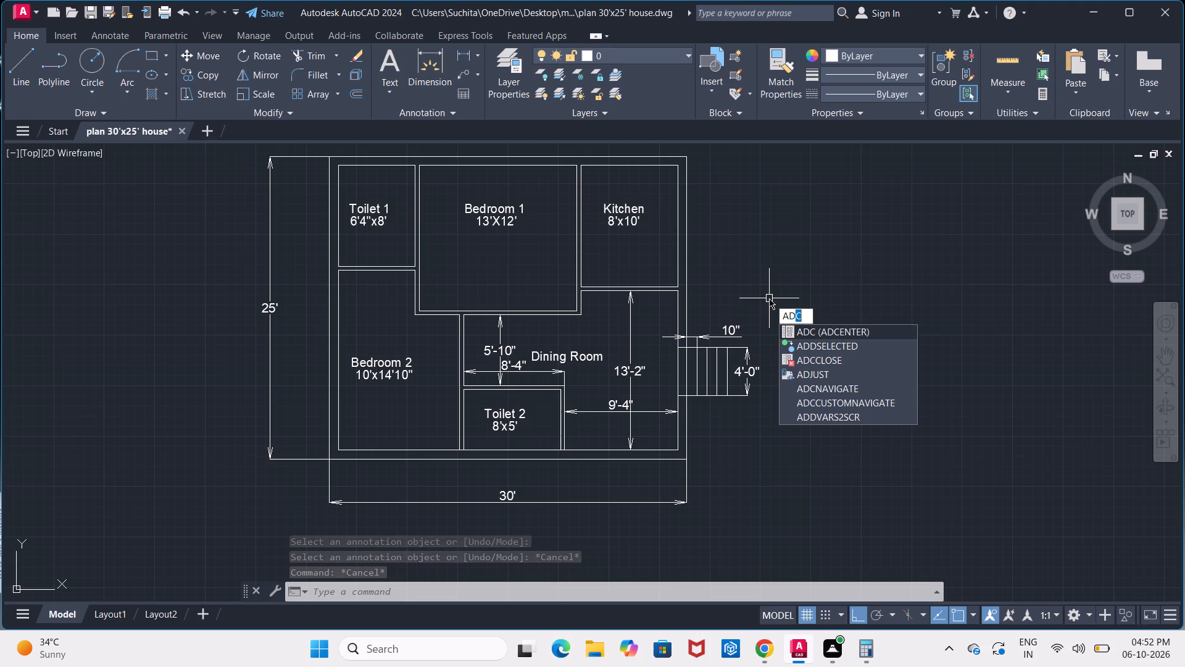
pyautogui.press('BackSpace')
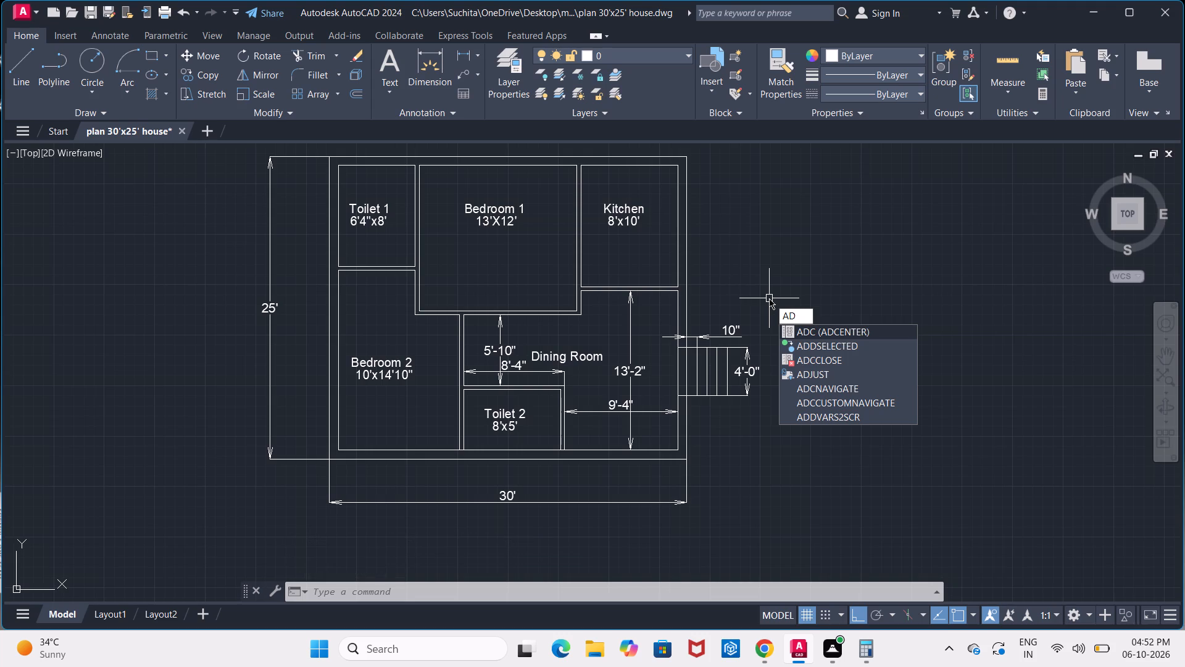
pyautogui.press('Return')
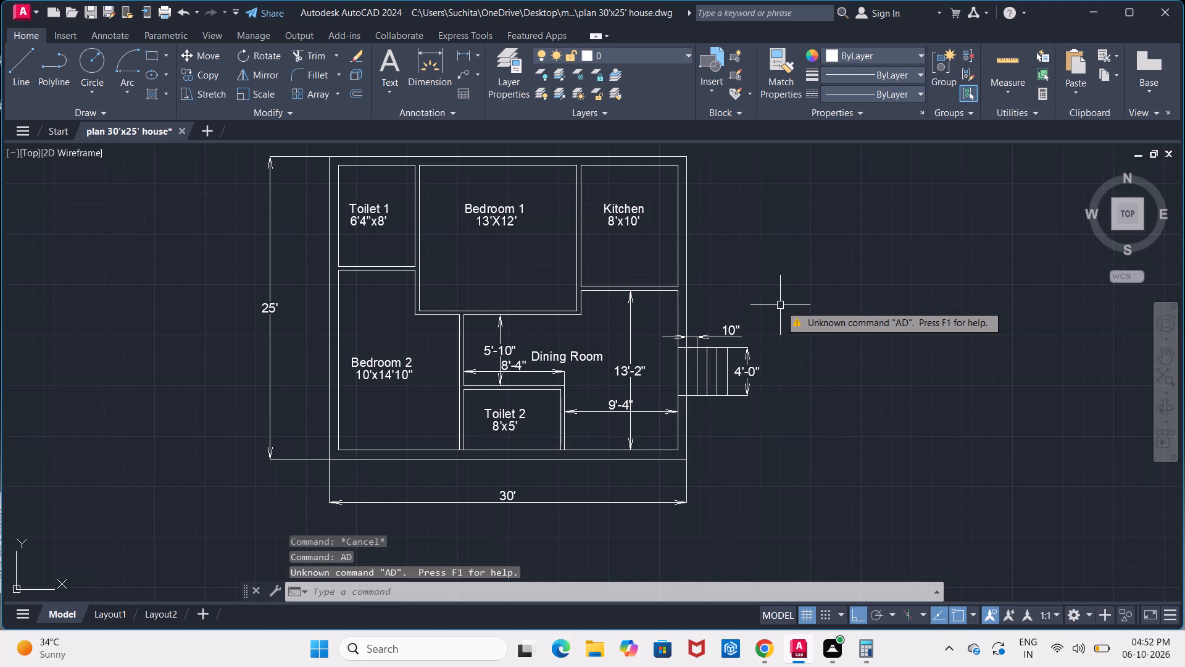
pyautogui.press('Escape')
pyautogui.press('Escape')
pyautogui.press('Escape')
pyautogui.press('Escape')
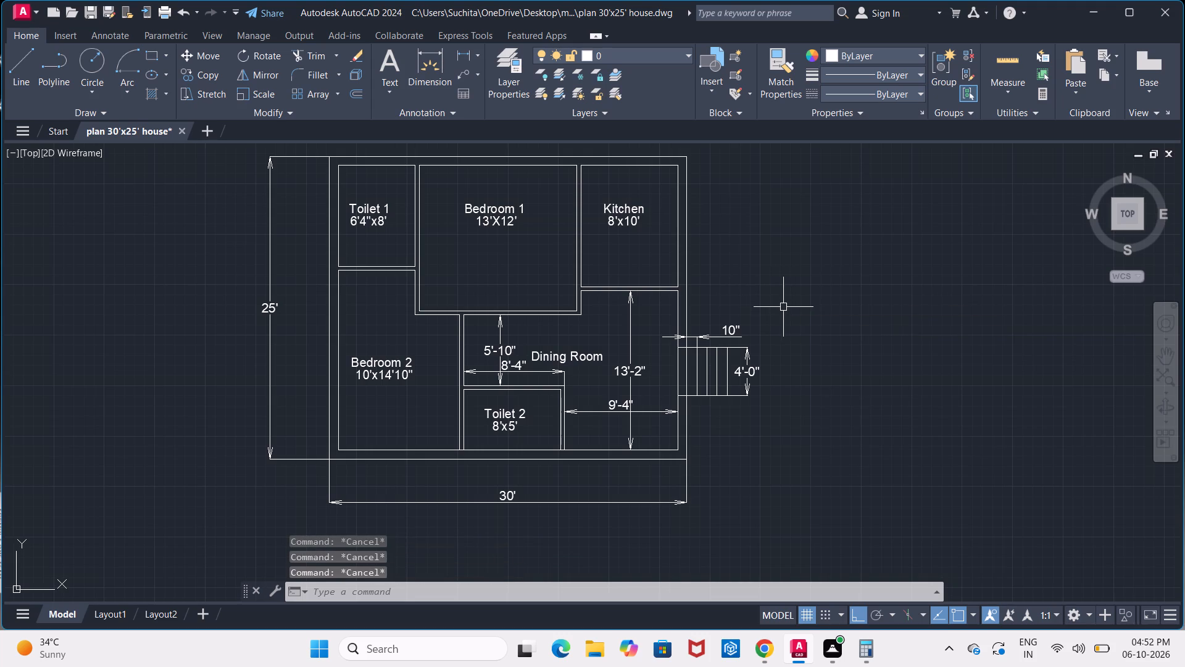
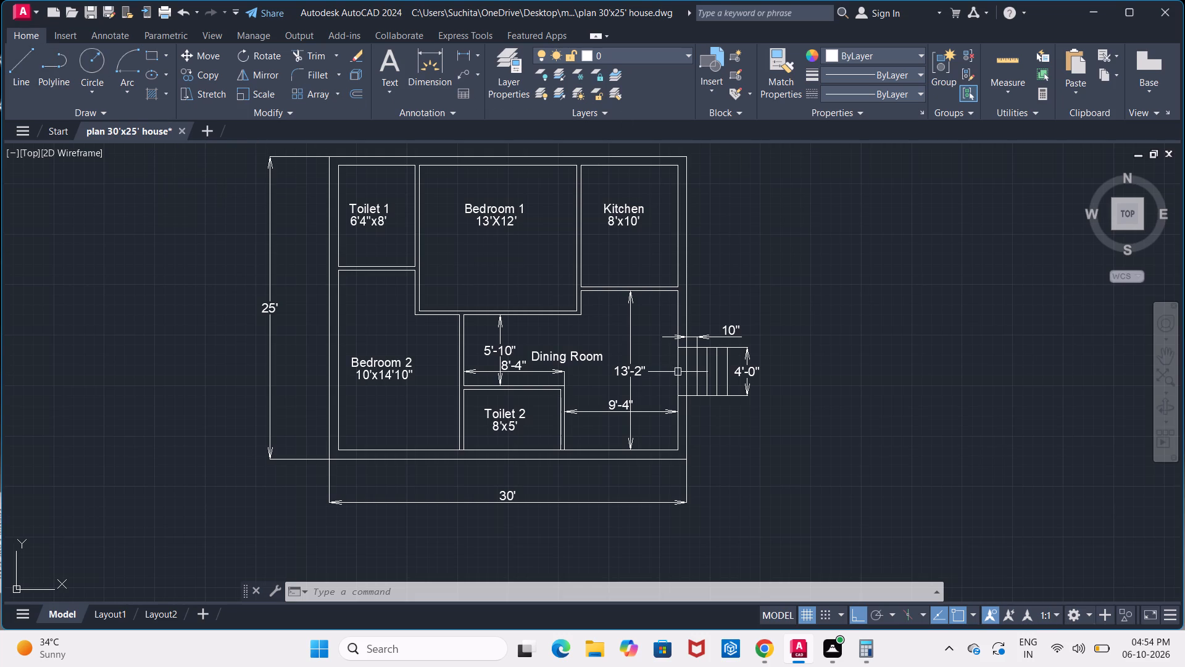
# Trim the upper and lower stair edge lines where they run through the thickness of the Dining Room's outer wall.
pyautogui.scroll(3, 683, 372)
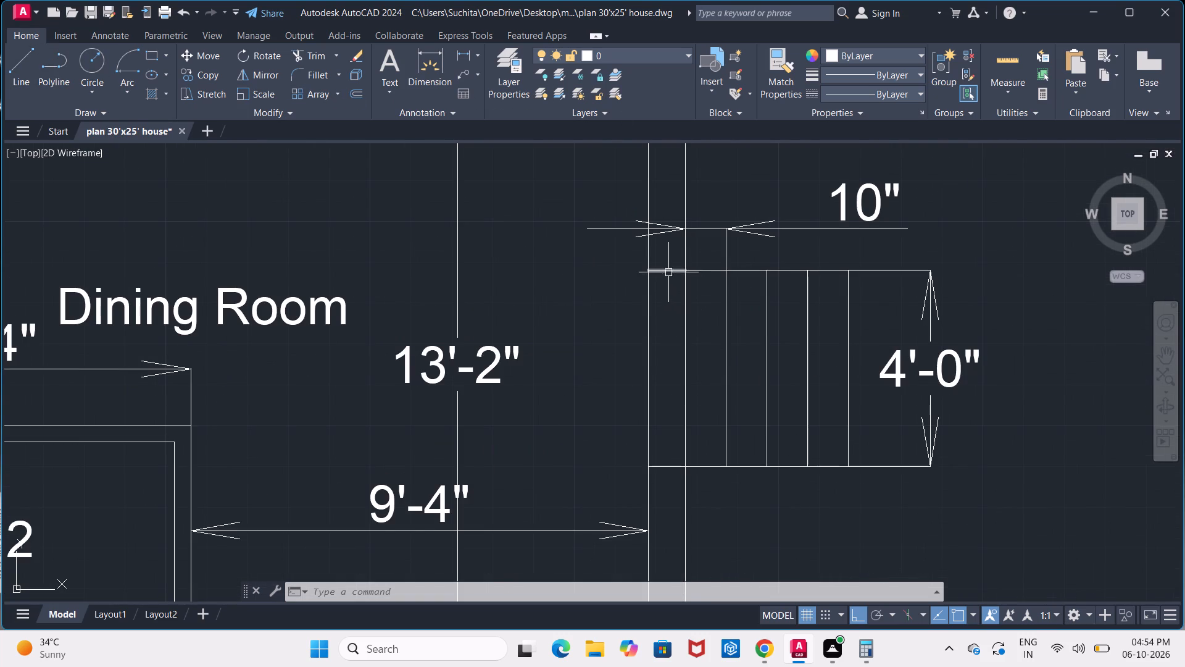
pyautogui.press('t')
pyautogui.press('r')
pyautogui.press('Return')
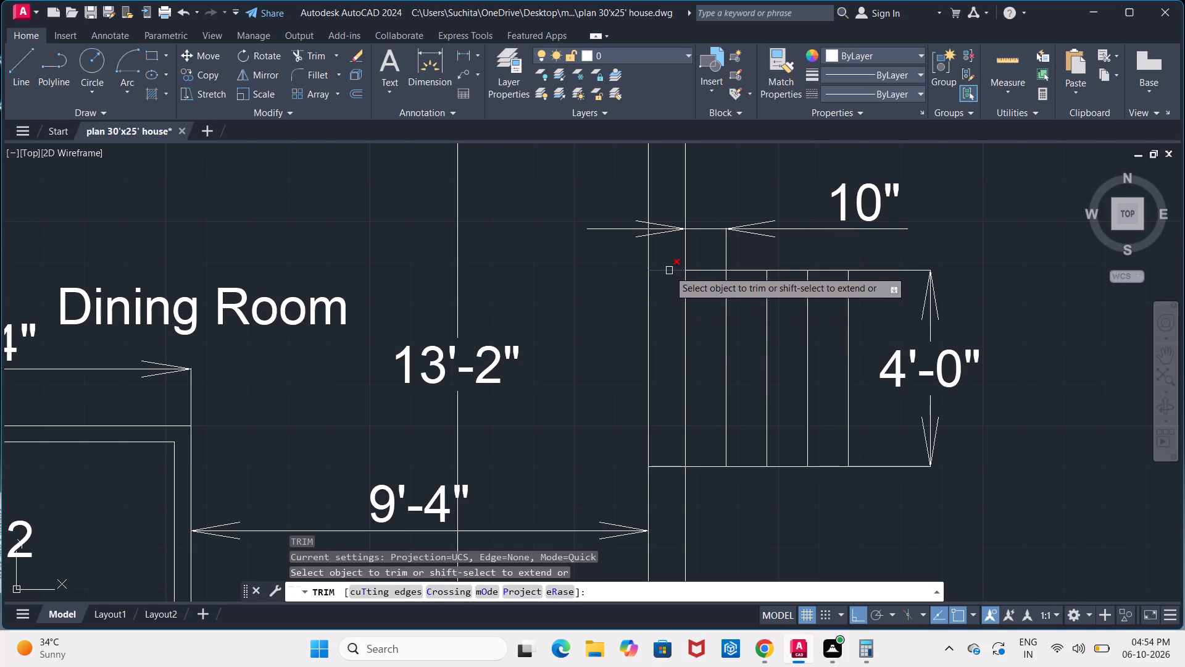
pyautogui.click(667, 271)
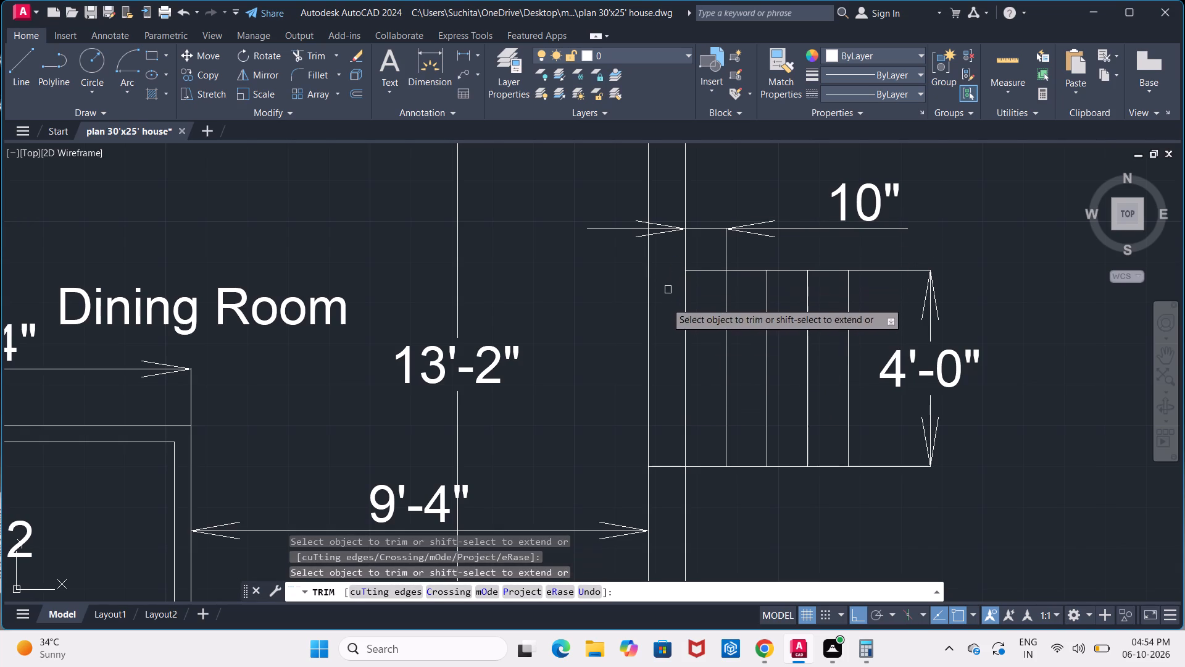
pyautogui.click(660, 467)
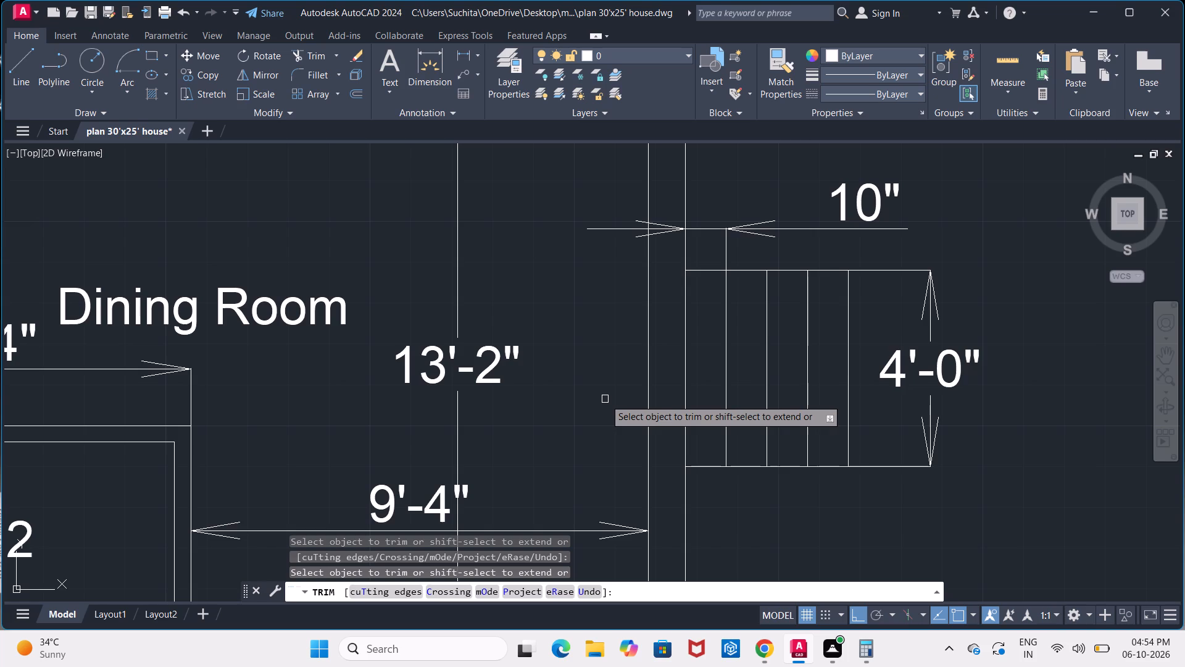
pyautogui.press('o')
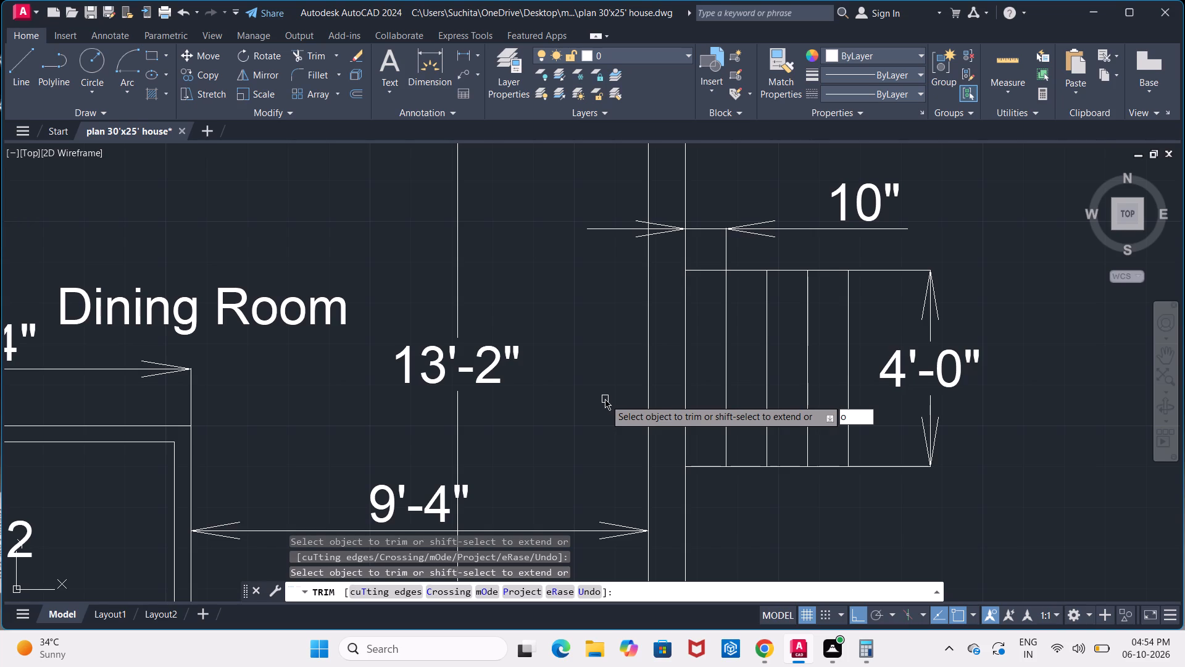
pyautogui.press('Escape')
pyautogui.press('Escape')
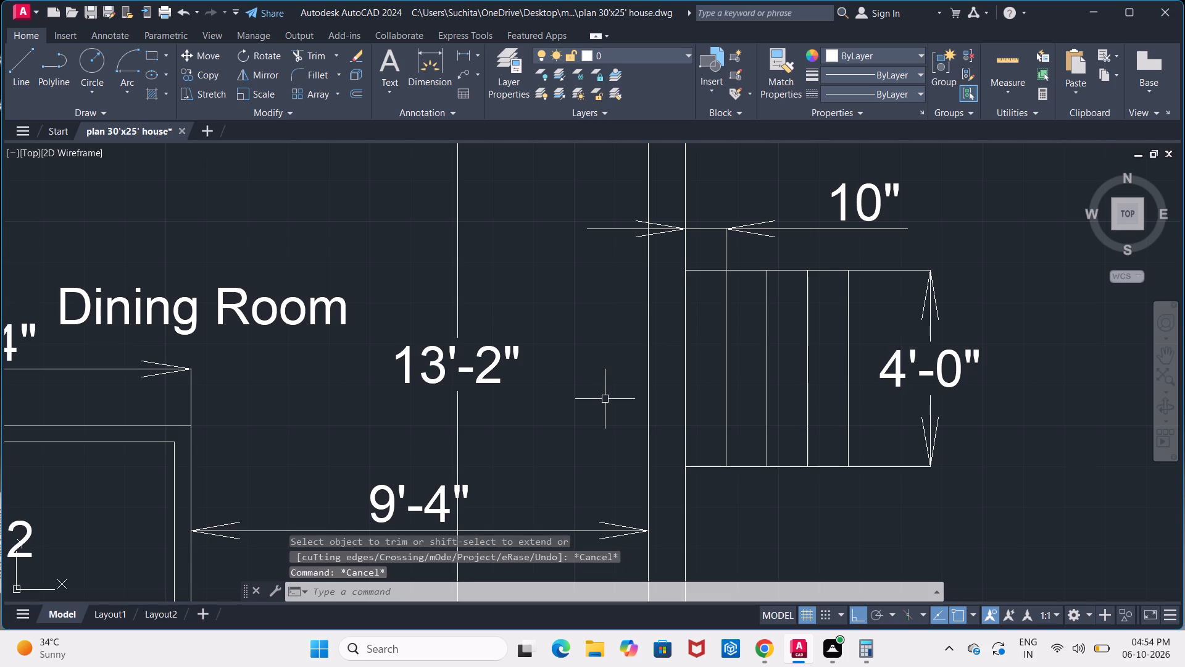
# Offset the outer wall line at the stairs 4' inward into the Dining Room.
pyautogui.press('o')
pyautogui.press('Return')
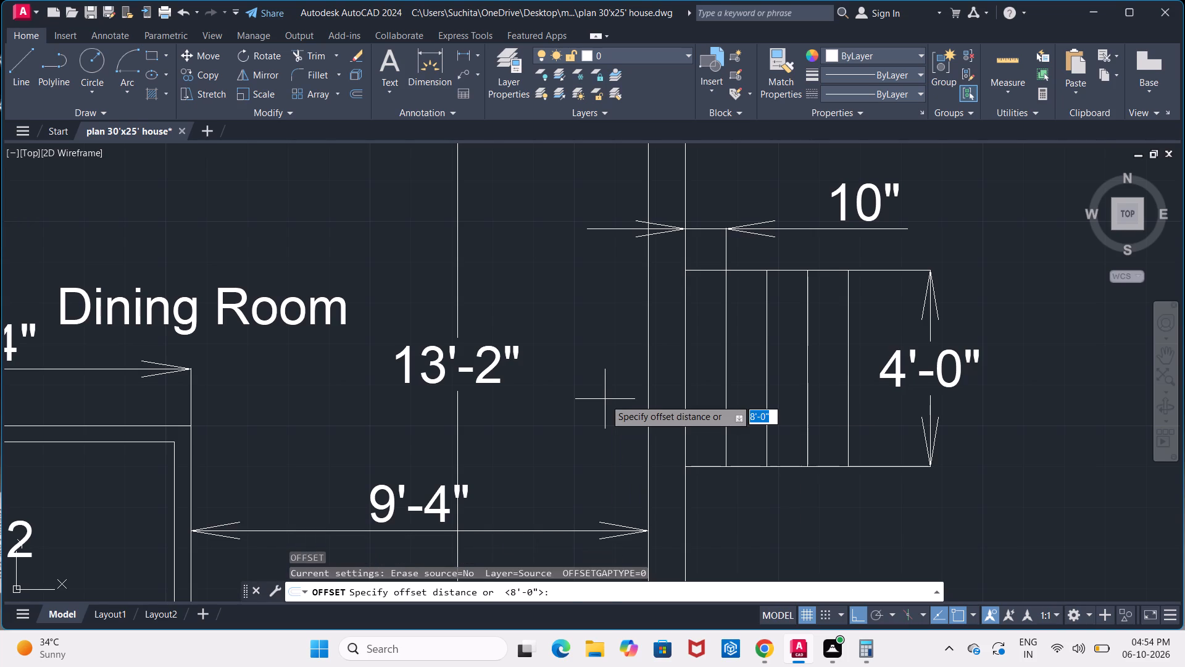
pyautogui.press('4')
pyautogui.press("'")
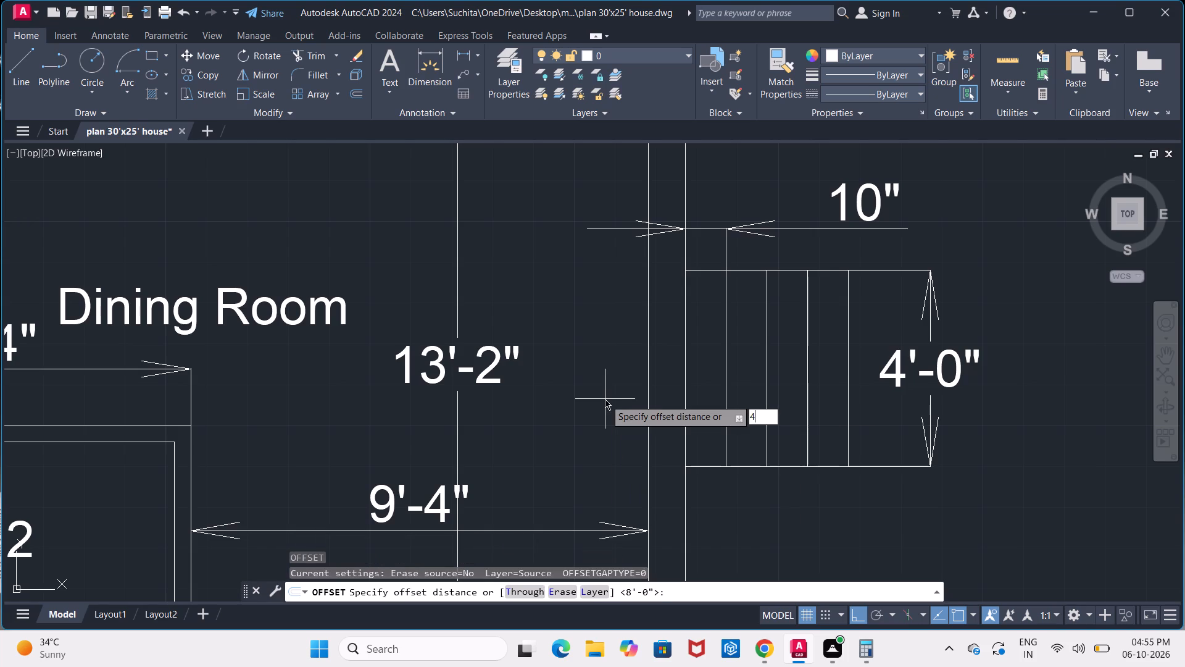
pyautogui.press('Return')
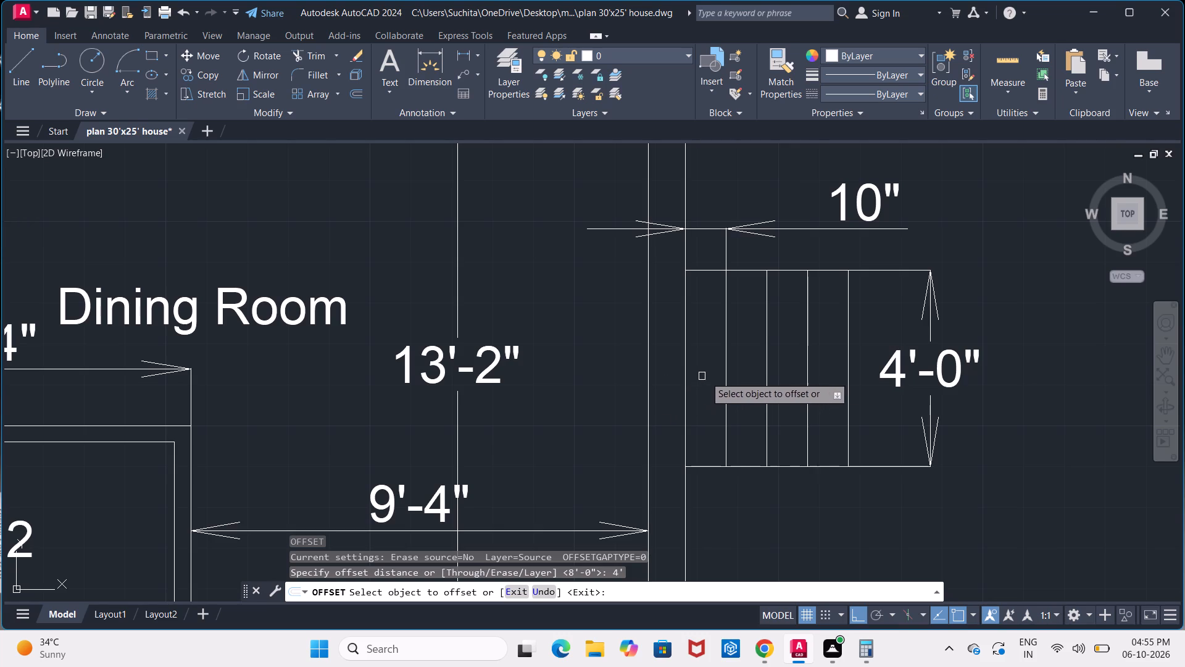
pyautogui.click(687, 374)
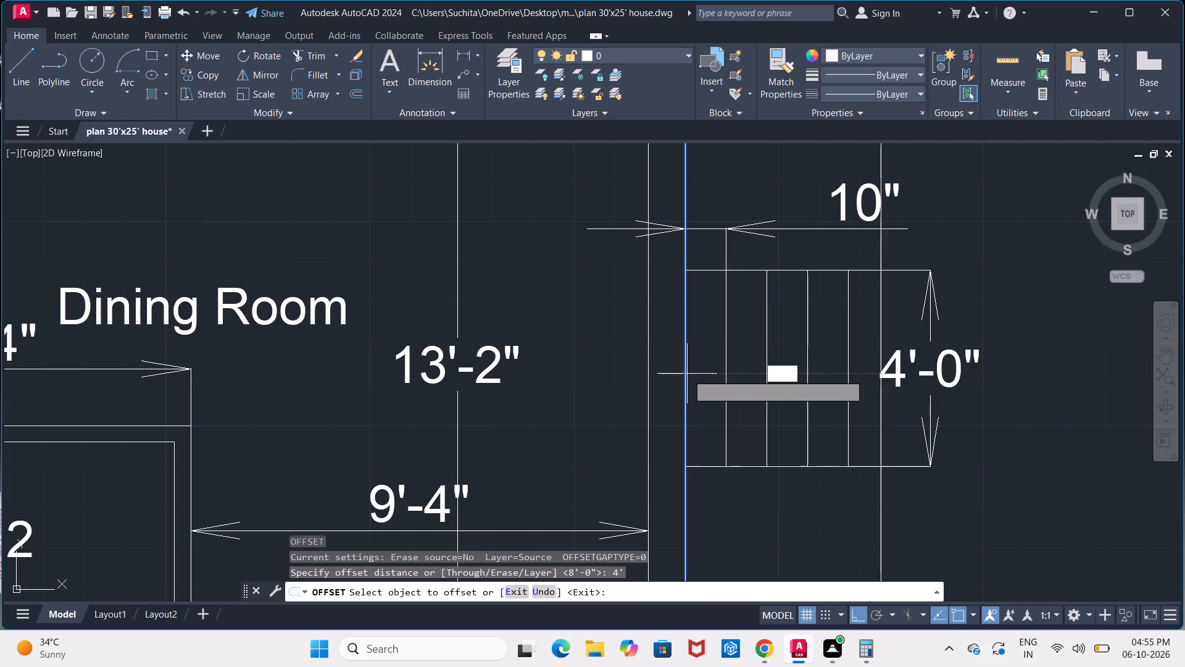
pyautogui.click(634, 366)
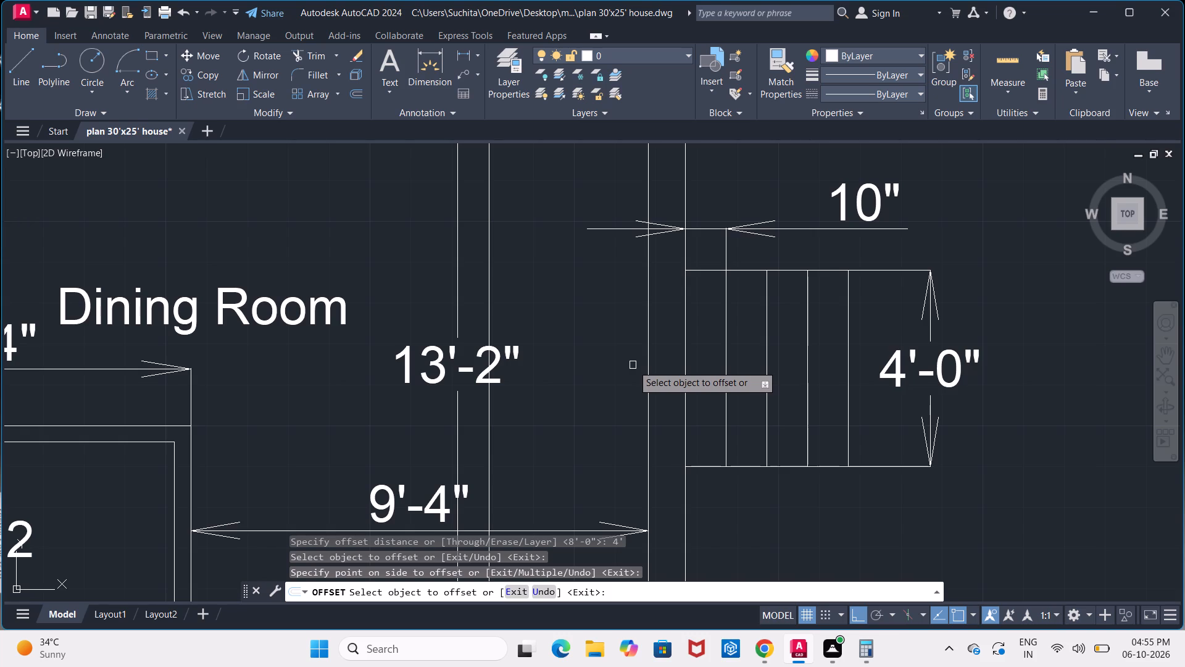
# Draw a horizontal line from the stairs' lower corner on the outer wall into the Dining Room, past the 4' offset line.
pyautogui.scroll(-3, 615, 359)
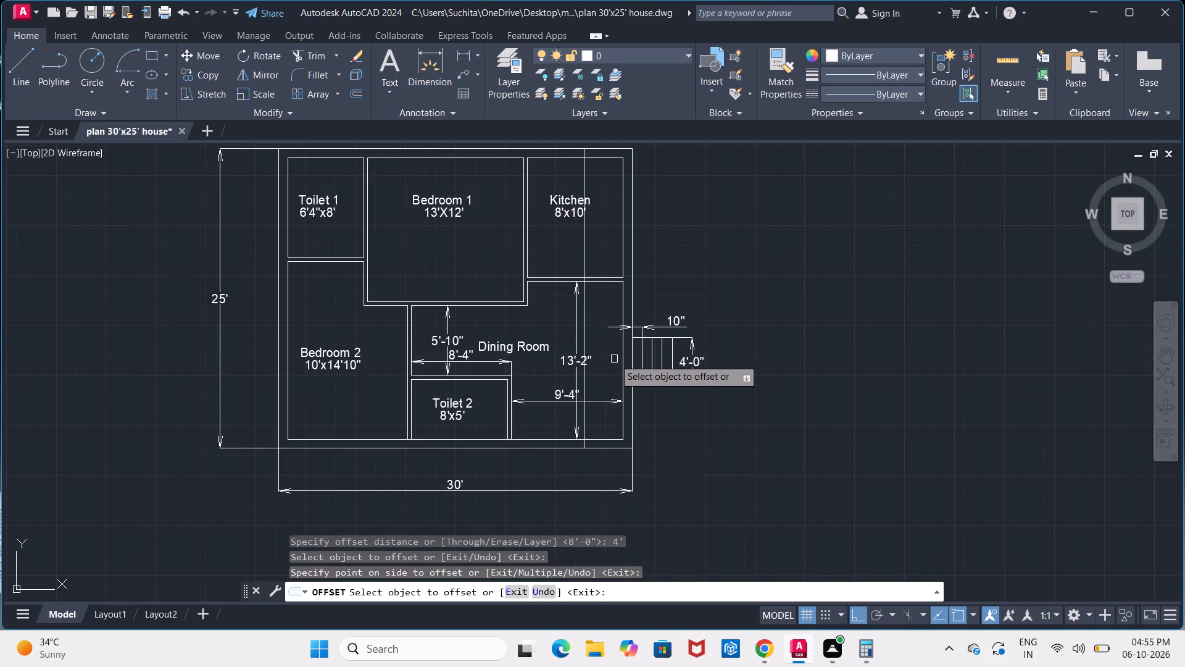
pyautogui.scroll(2, 609, 366)
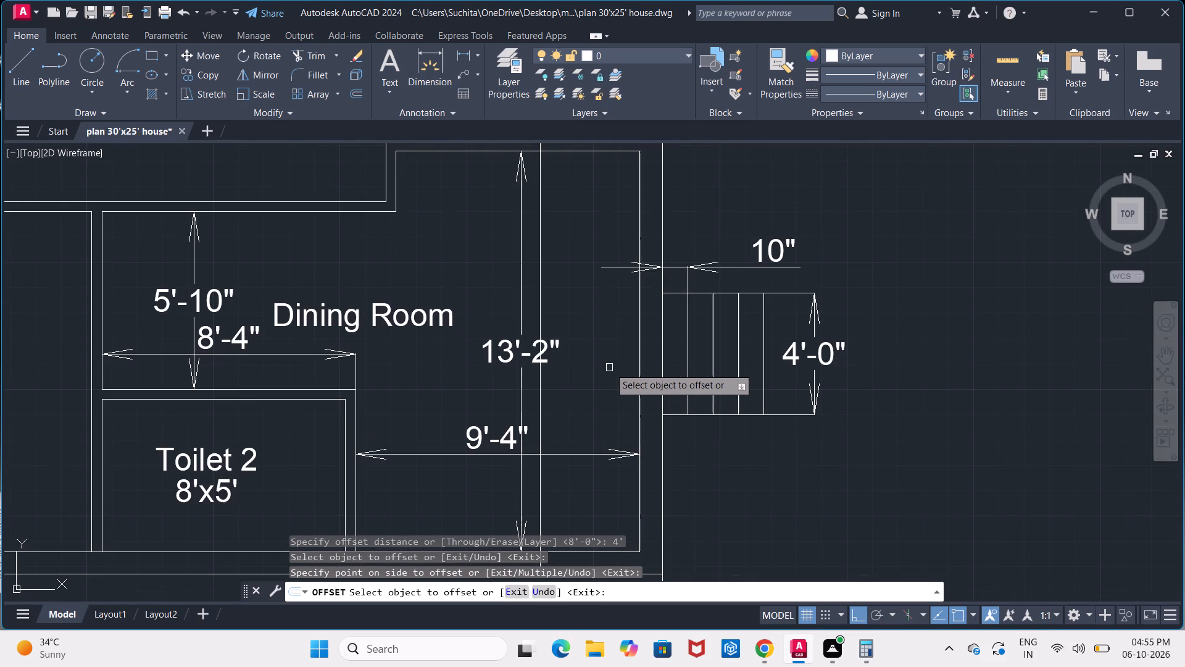
pyautogui.click(16, 69)
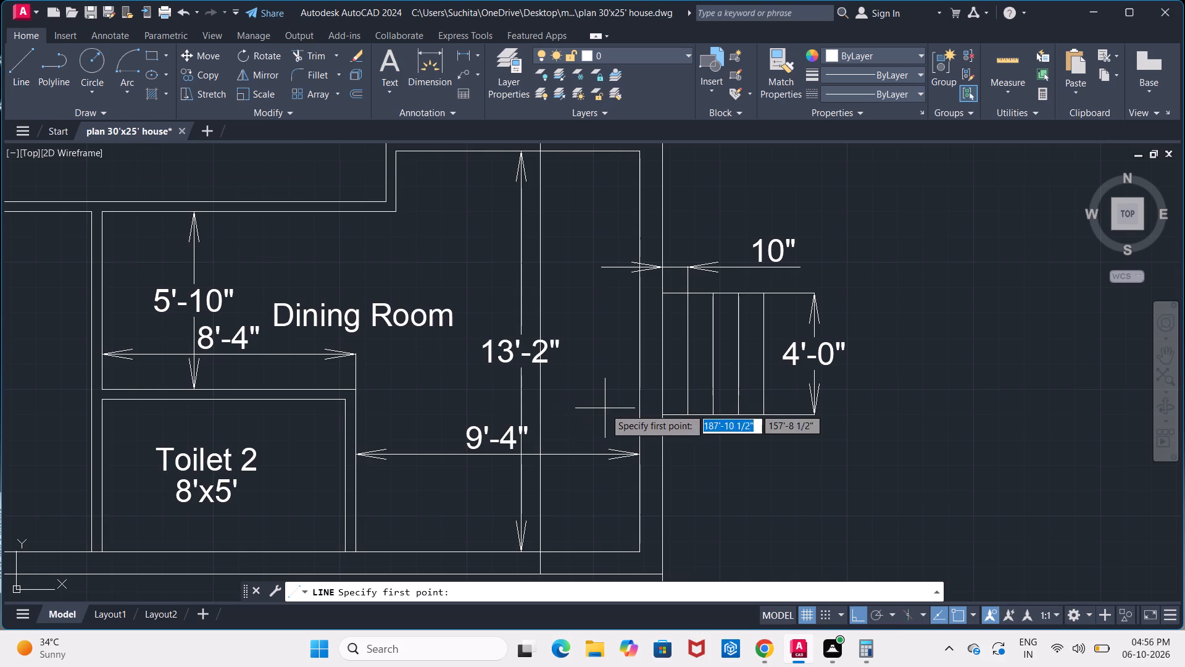
pyautogui.scroll(2, 668, 411)
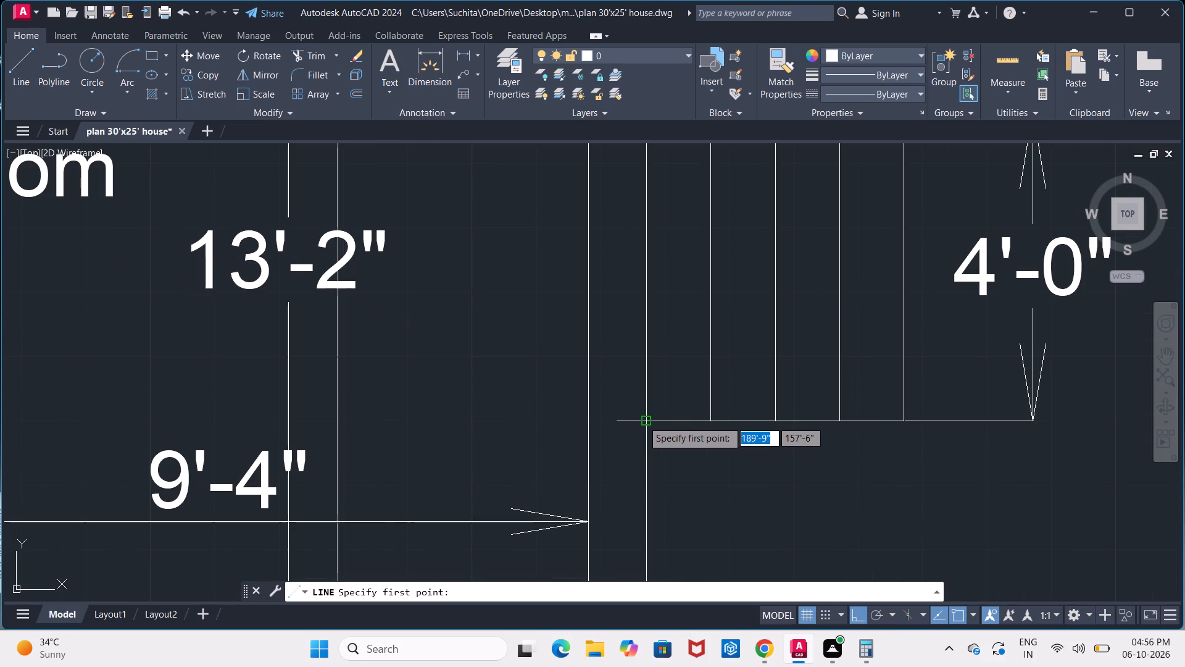
pyautogui.click(642, 421)
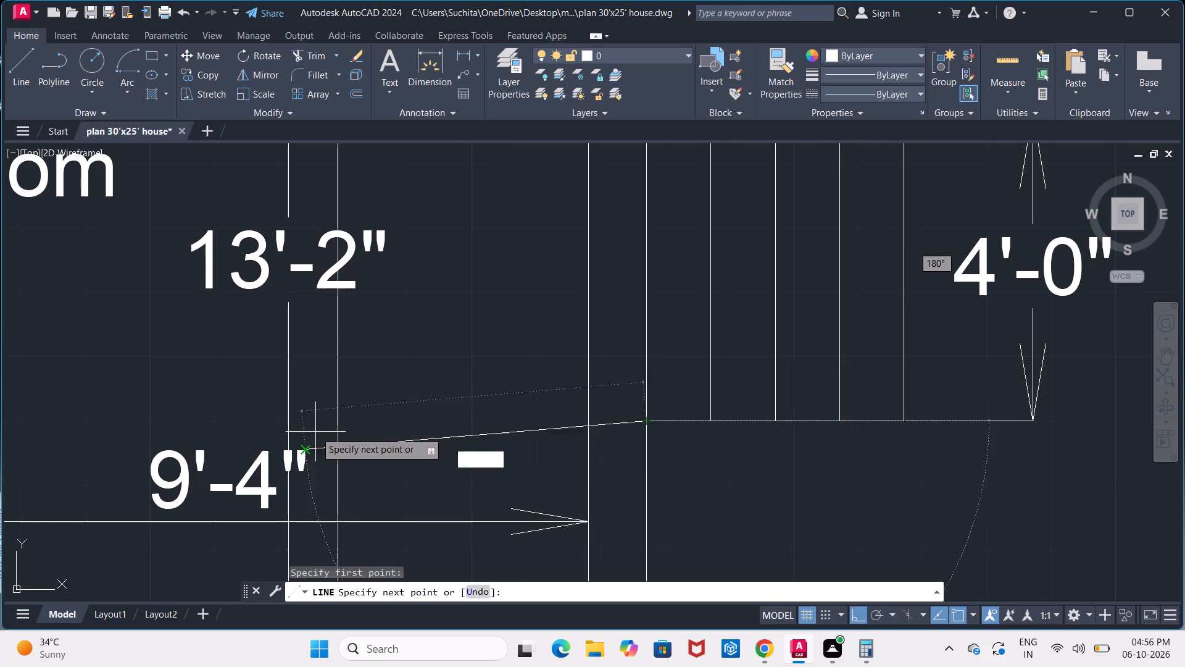
pyautogui.click(301, 419)
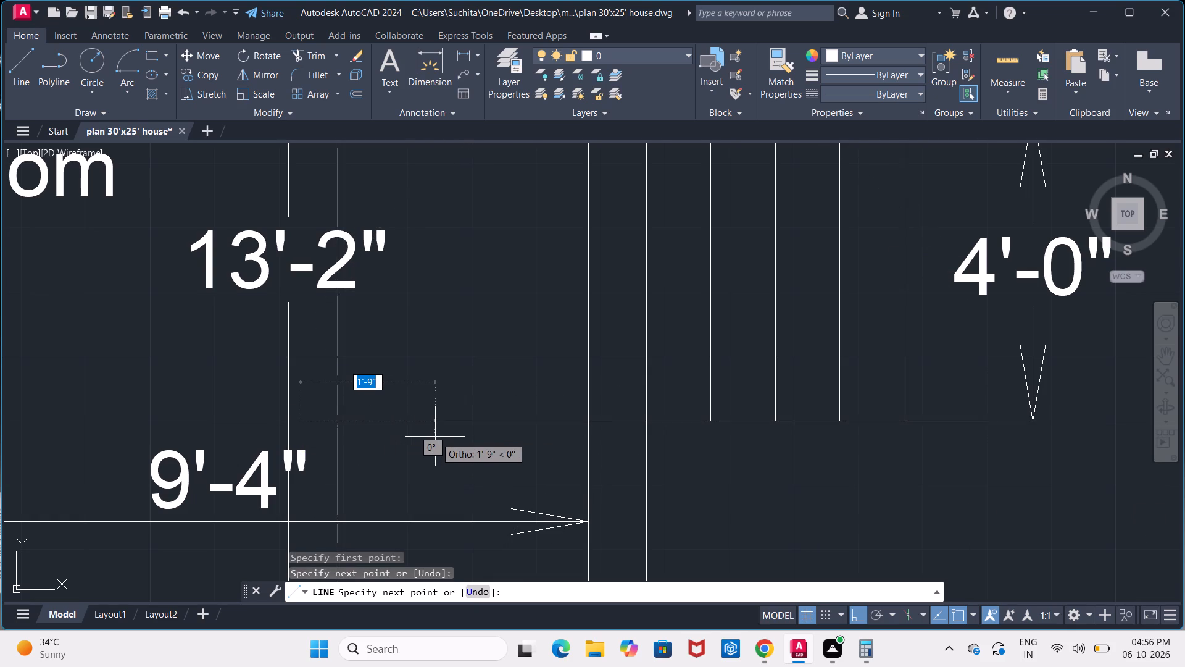
pyautogui.press('Escape')
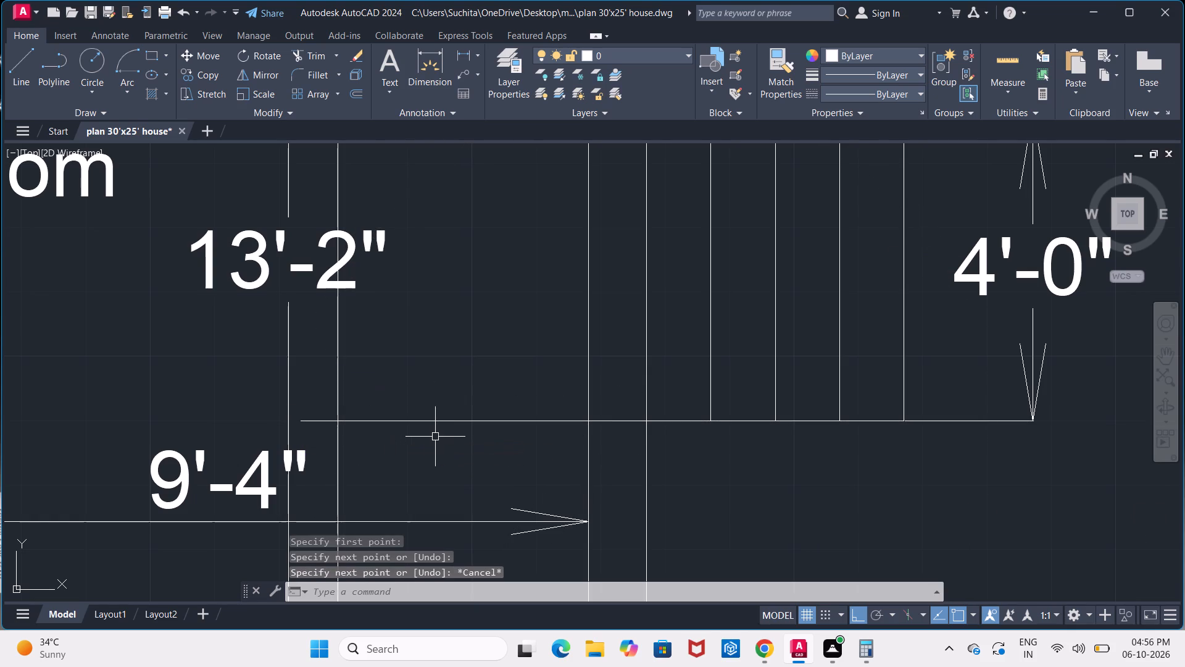
# Offset the new horizontal line at the entrance 2" upward, toward the middle of the opening.
pyautogui.scroll(-3, 435, 437)
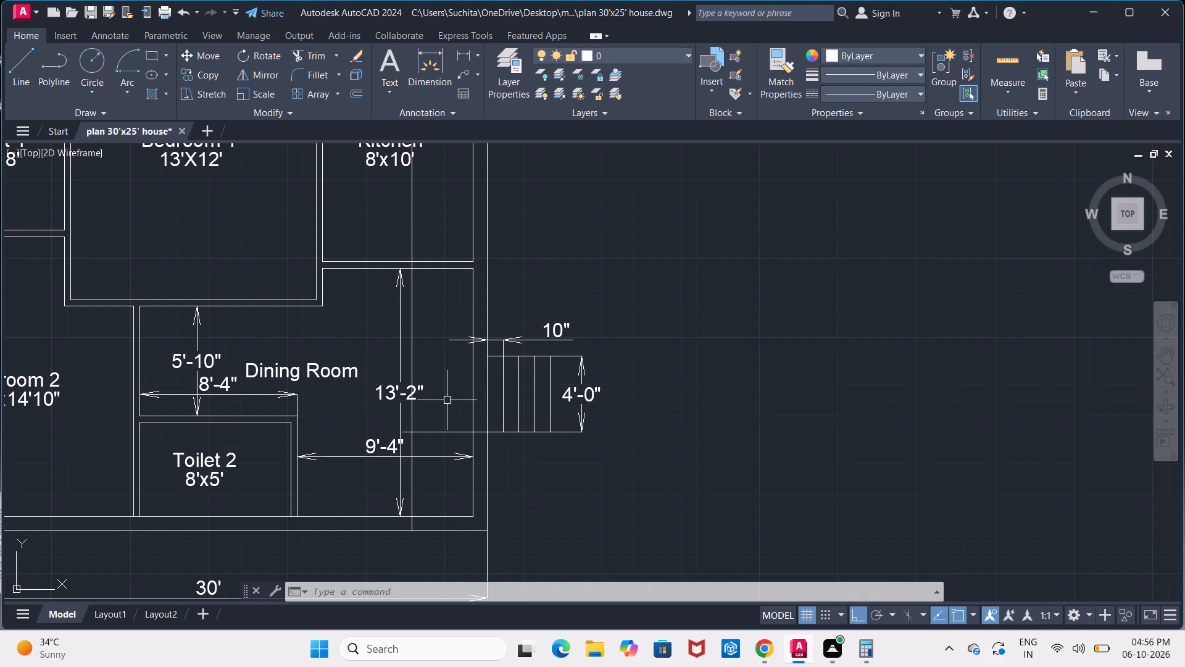
pyautogui.press('o')
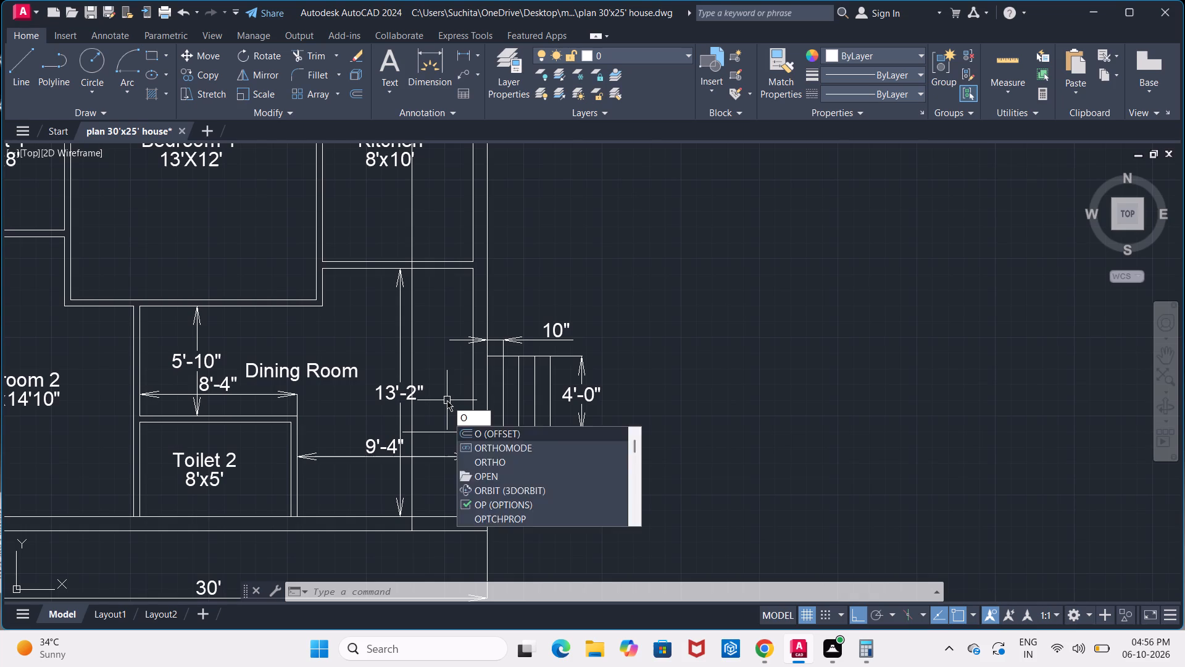
pyautogui.press('Return')
pyautogui.press('2')
pyautogui.hotkey('shift', '"')
pyautogui.press('Return')
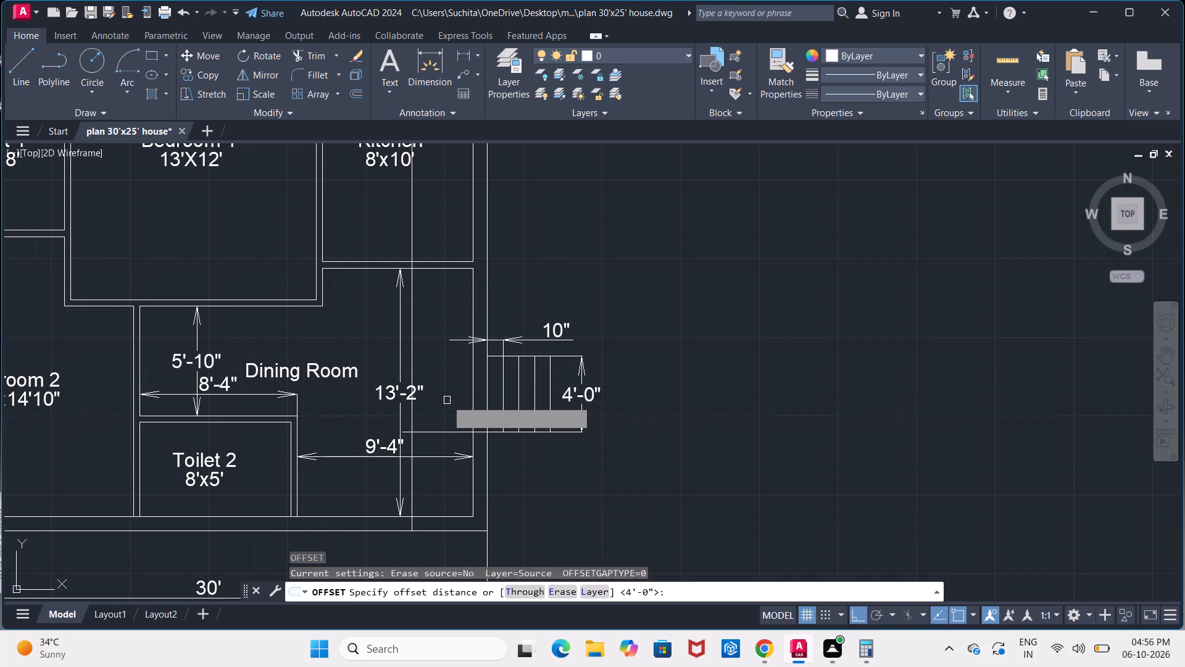
pyautogui.click(443, 433)
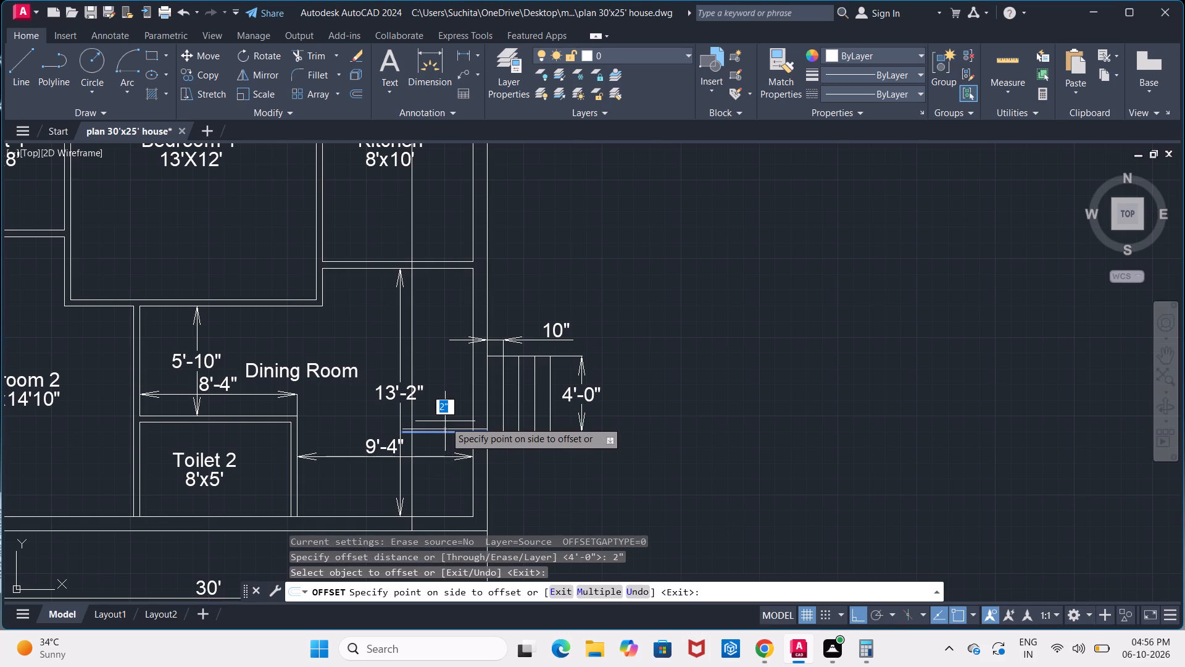
pyautogui.click(445, 421)
pyautogui.scroll(2, 445, 421)
pyautogui.moveTo(450, 425); pyautogui.dragTo(501, 434, button='middle')
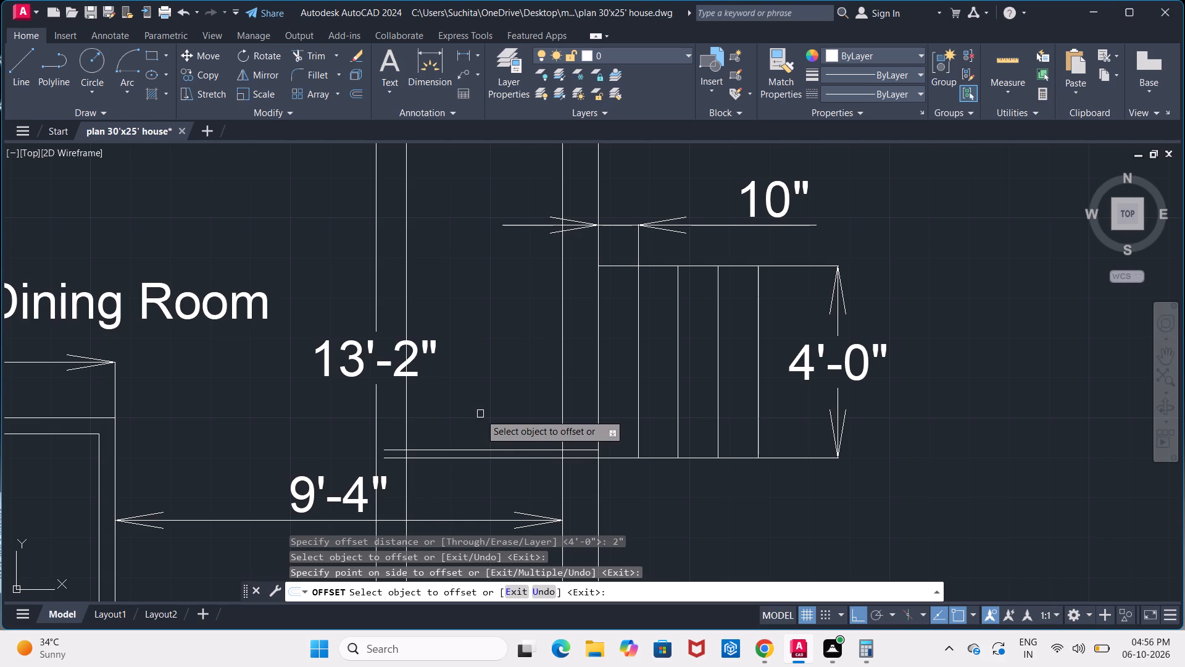
pyautogui.press('Escape')
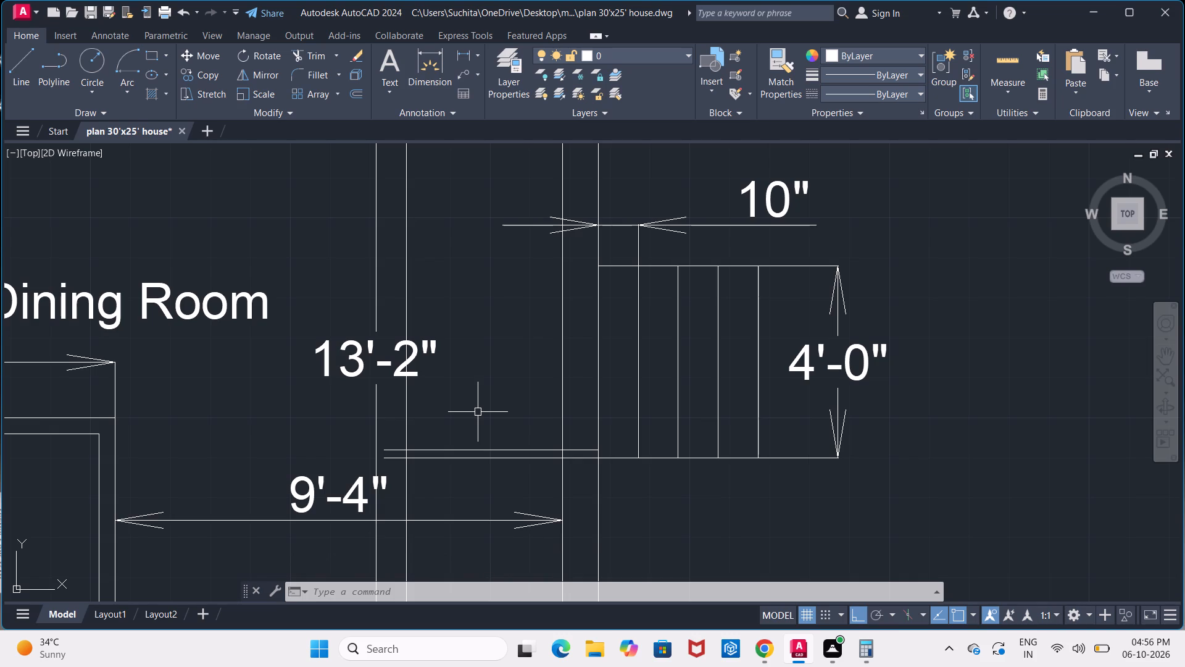
# Trim the 4' offset line above the paired horizontal lines, and the outer wall line between the two stair edges.
pyautogui.write('tr')
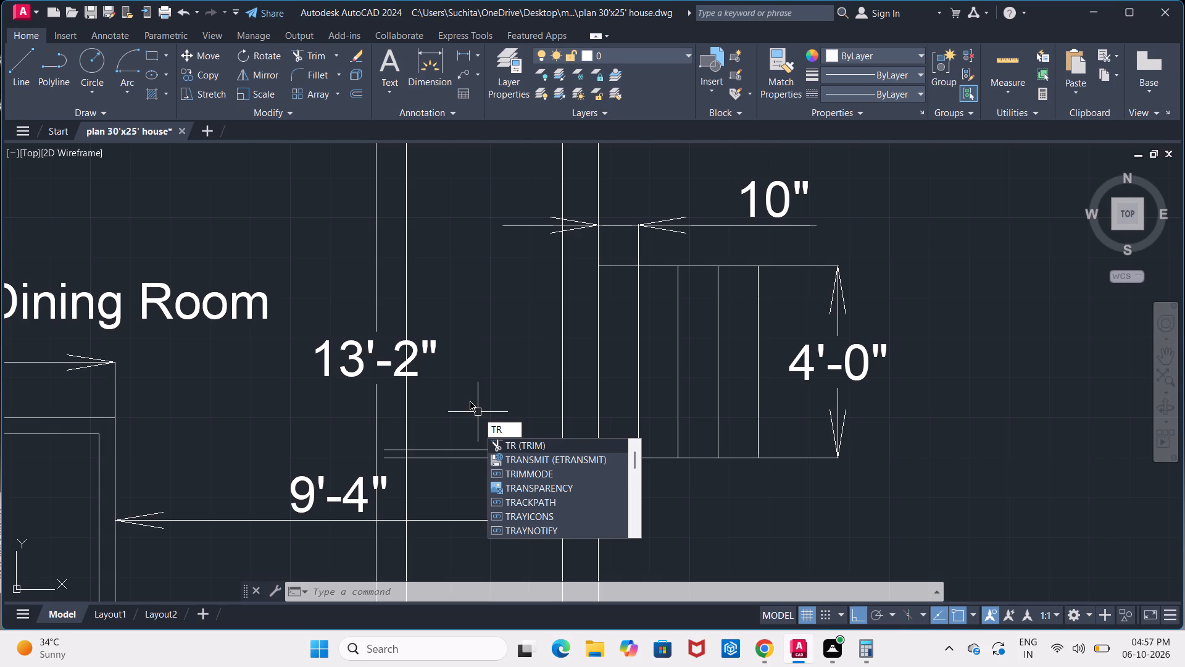
pyautogui.press('Return')
pyautogui.press('Return')
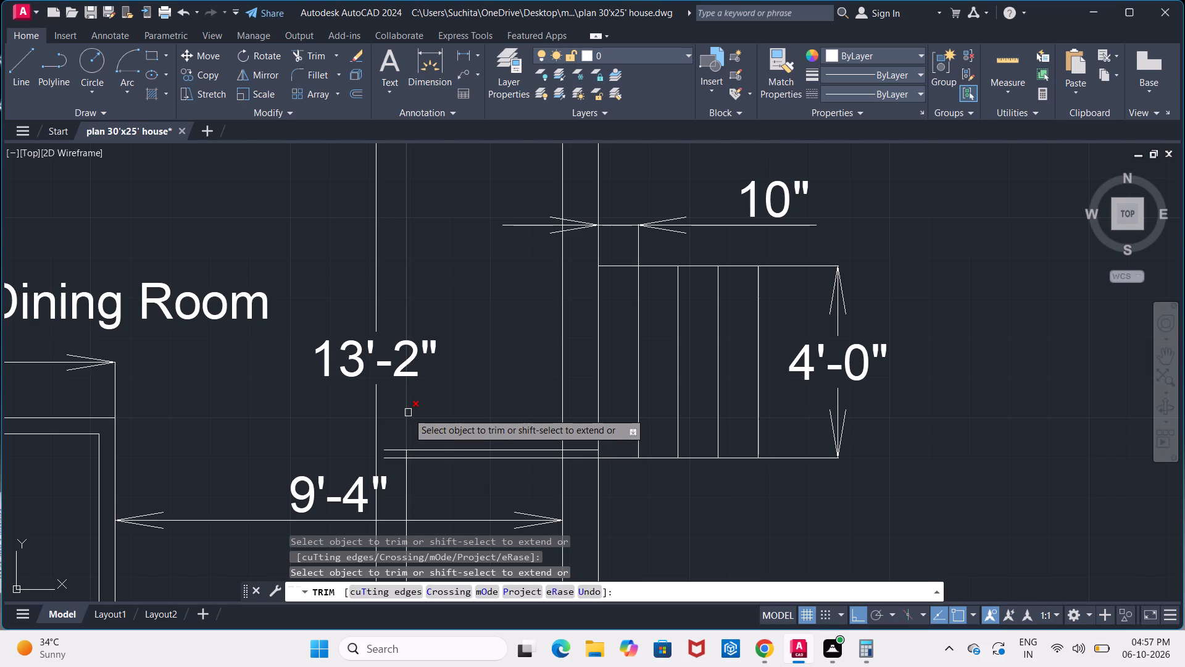
pyautogui.click(408, 413)
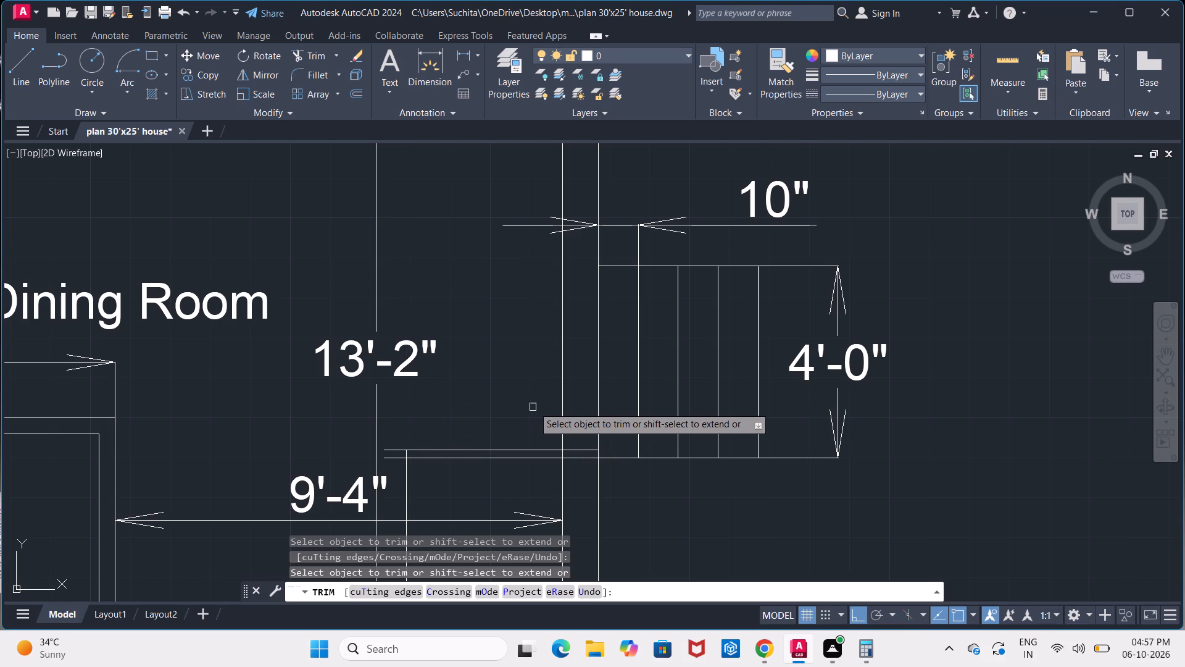
pyautogui.click(600, 377)
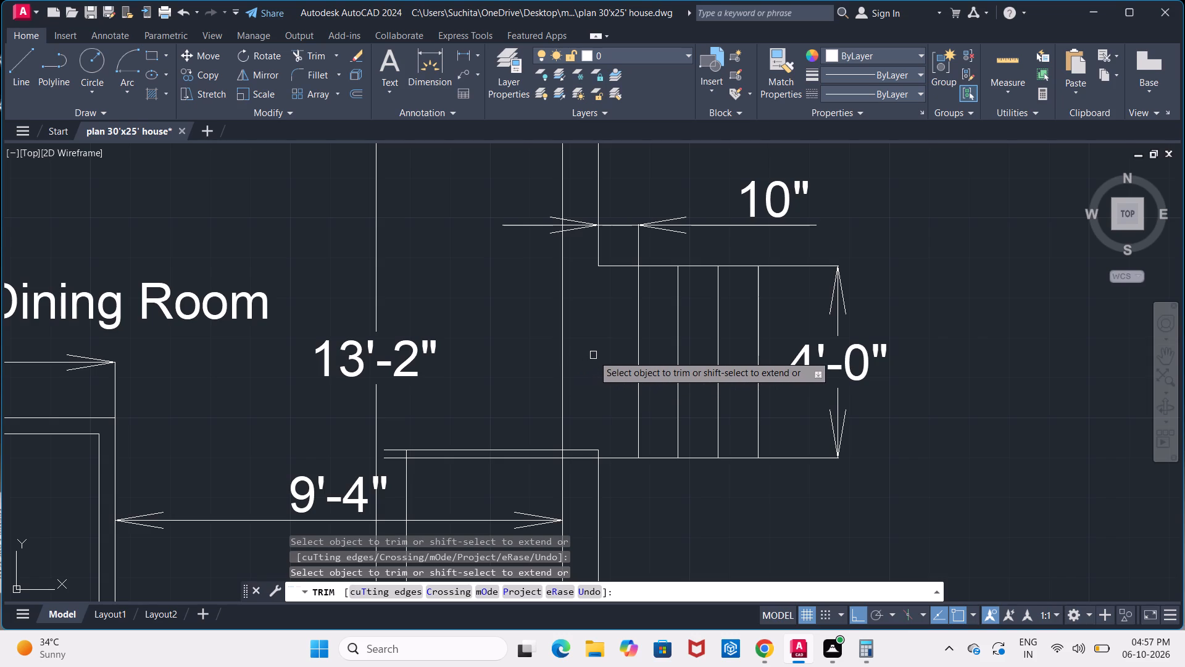
pyautogui.press('Escape')
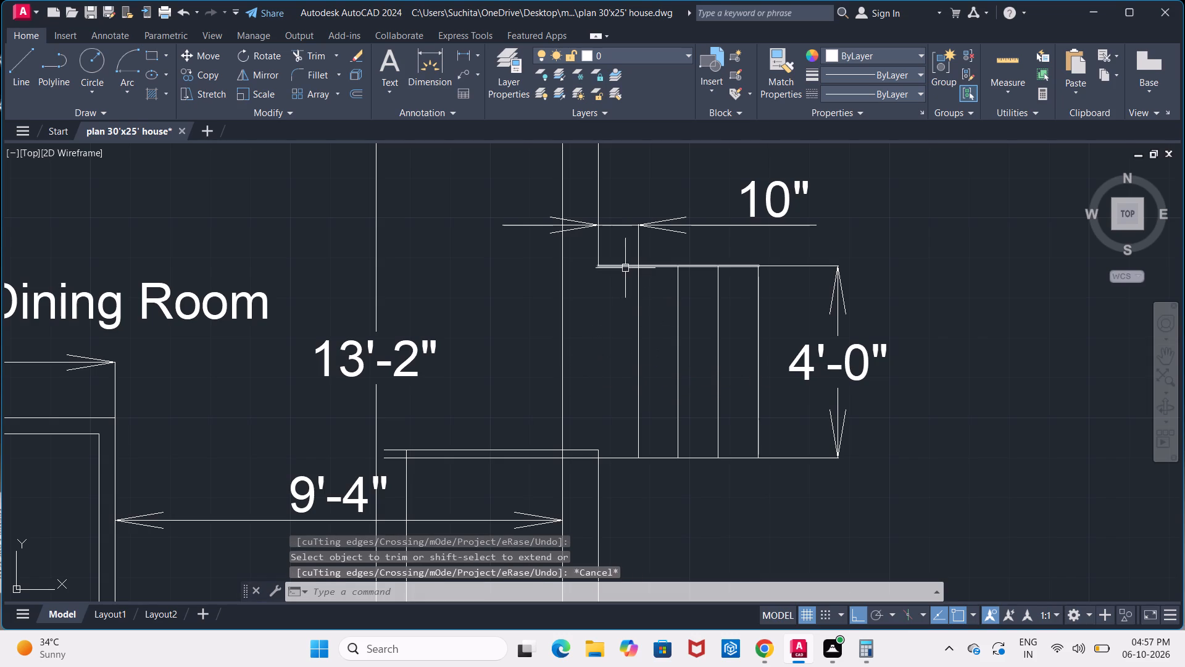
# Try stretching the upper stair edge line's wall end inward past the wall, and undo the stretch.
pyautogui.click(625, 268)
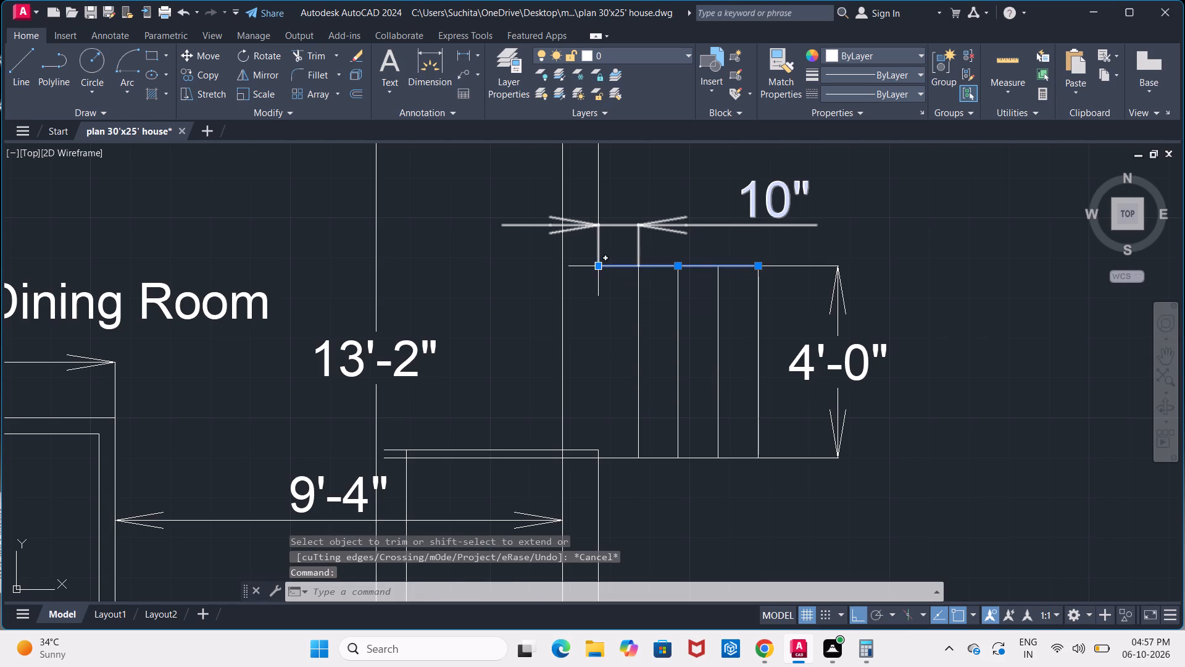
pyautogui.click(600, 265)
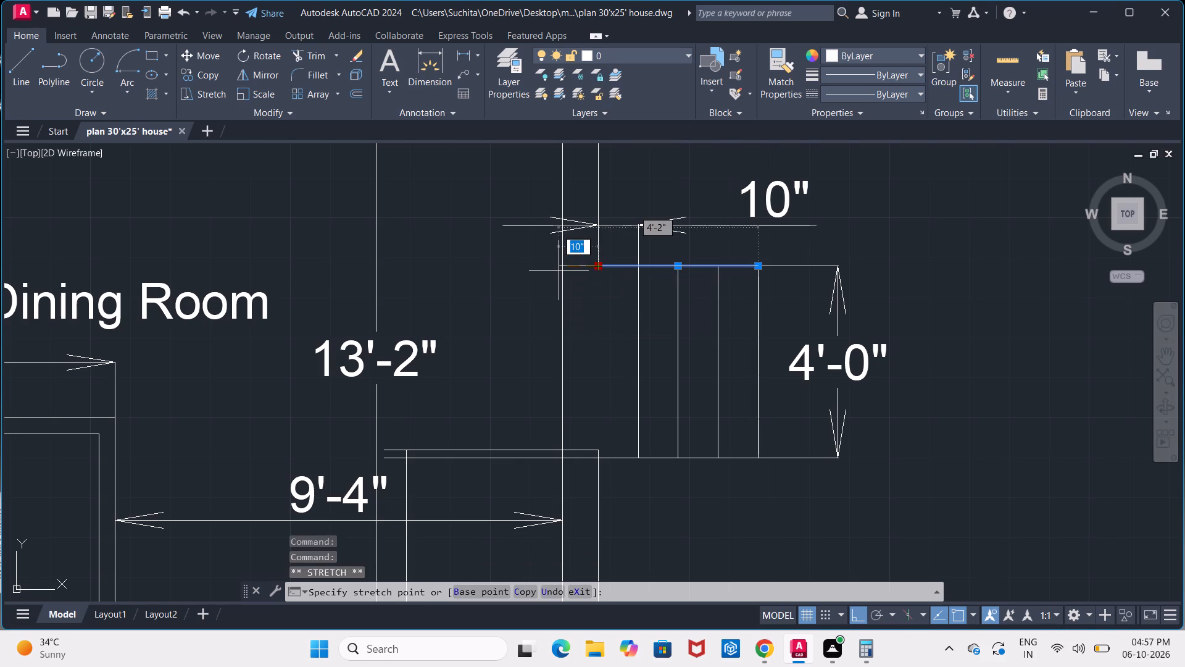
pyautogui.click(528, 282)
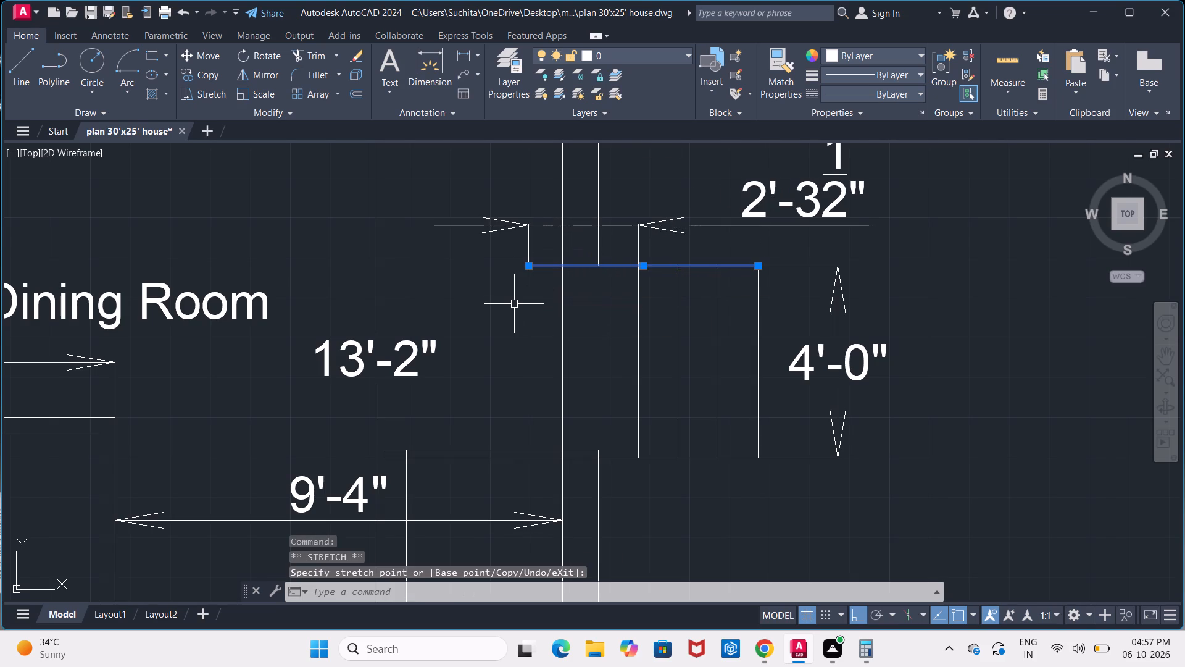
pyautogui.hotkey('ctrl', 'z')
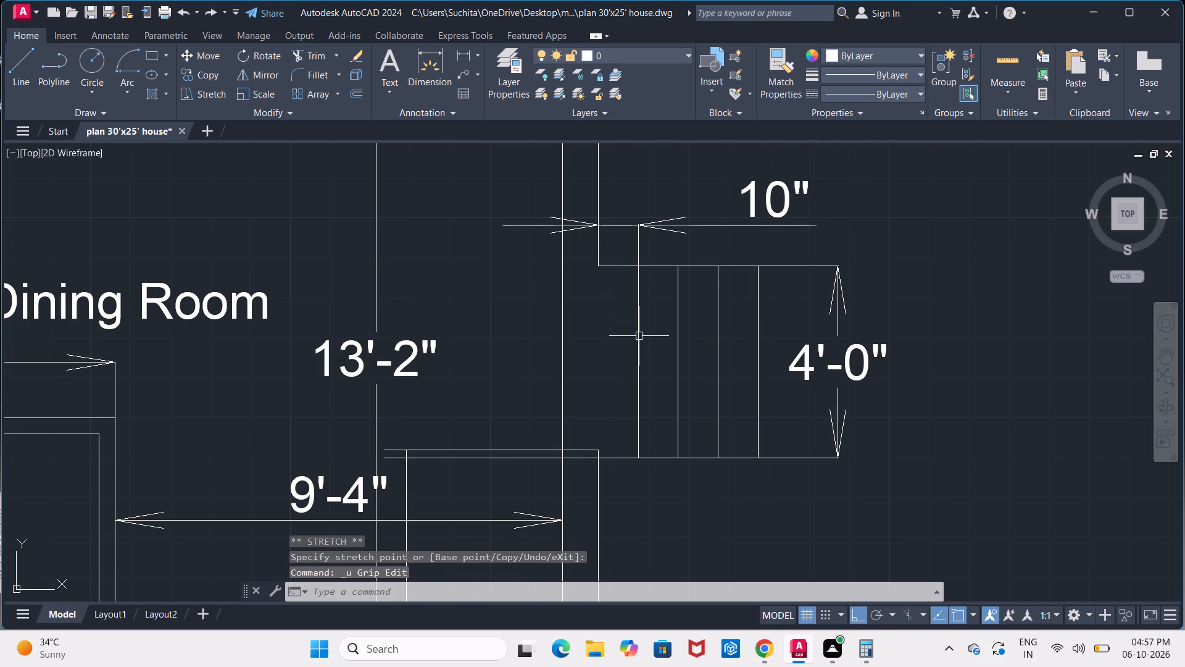
# Stretch the upper stair edge line's wall end inward about 1'-5", past the inner wall line at the entrance.
pyautogui.moveTo(890, 262); pyautogui.dragTo(896, 262)
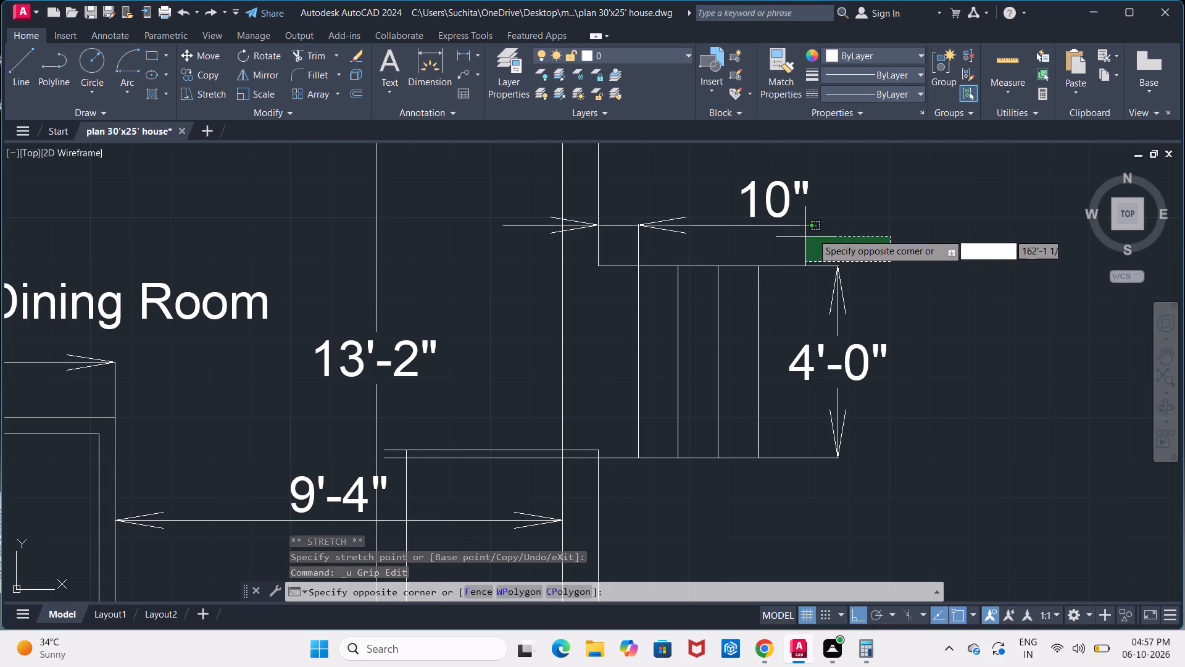
pyautogui.press('Escape')
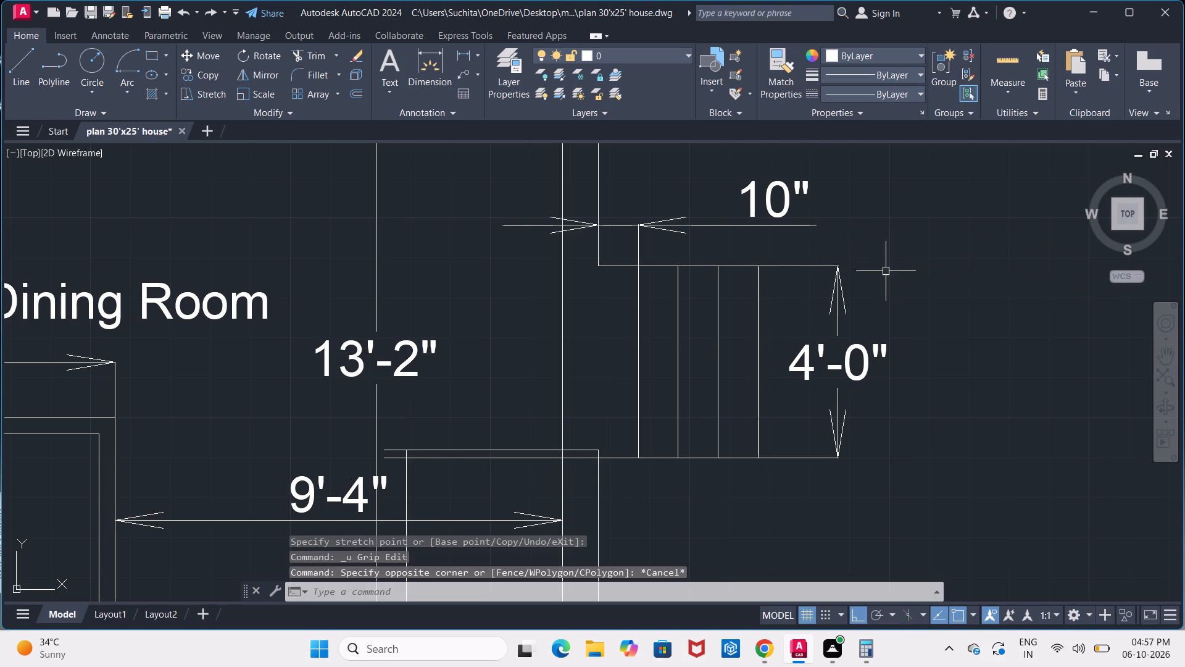
pyautogui.click(732, 266)
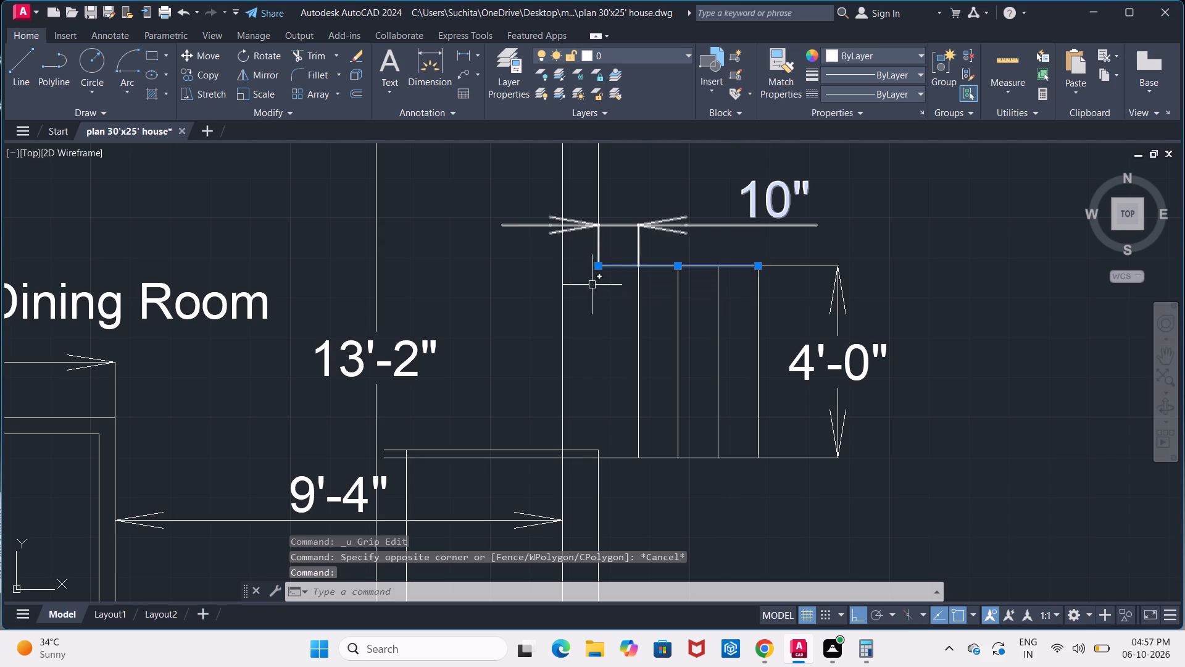
pyautogui.scroll(5, 604, 293)
pyautogui.moveTo(595, 280); pyautogui.dragTo(575, 436, button='middle')
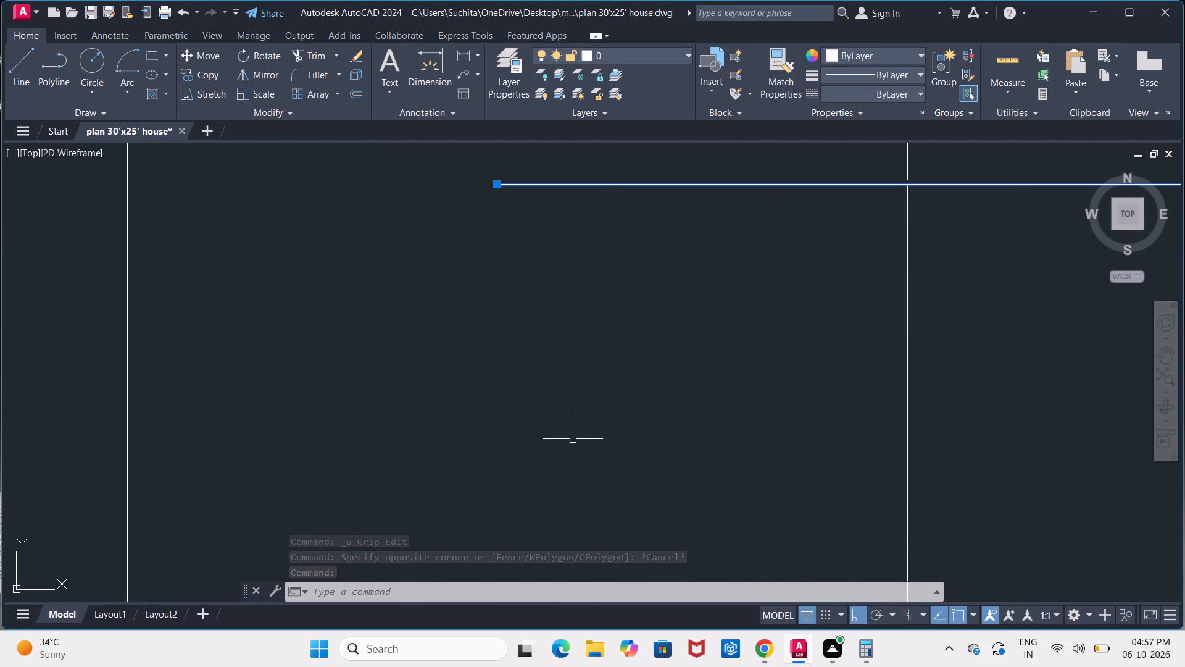
pyautogui.click(497, 187)
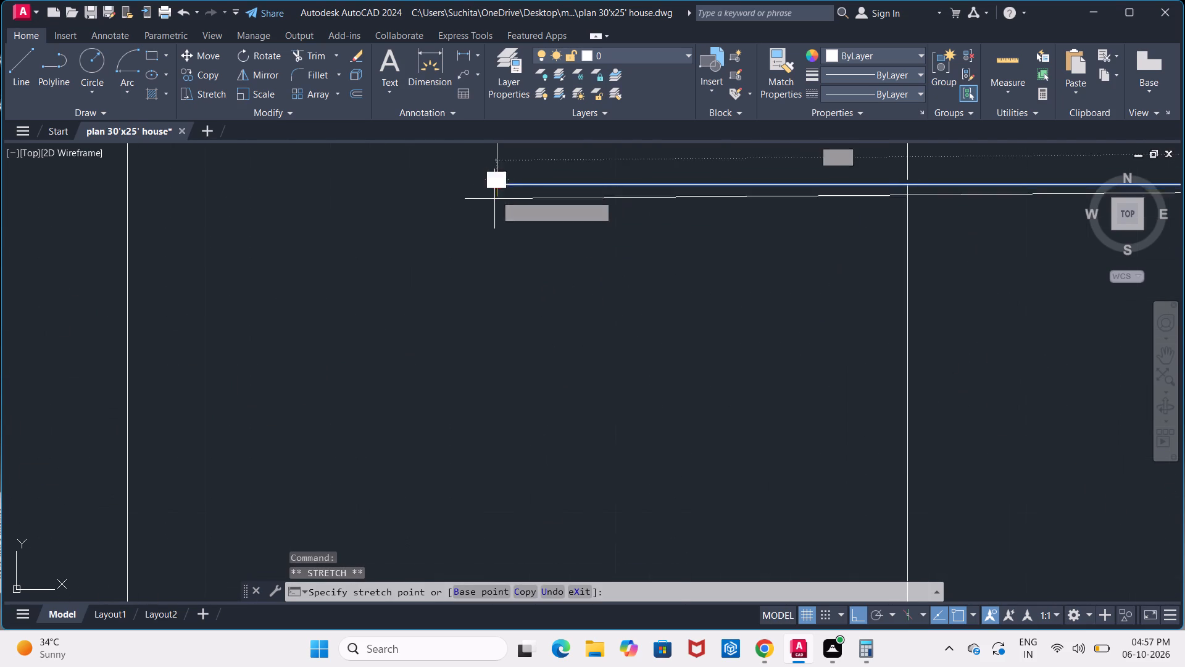
pyautogui.scroll(-8, 399, 232)
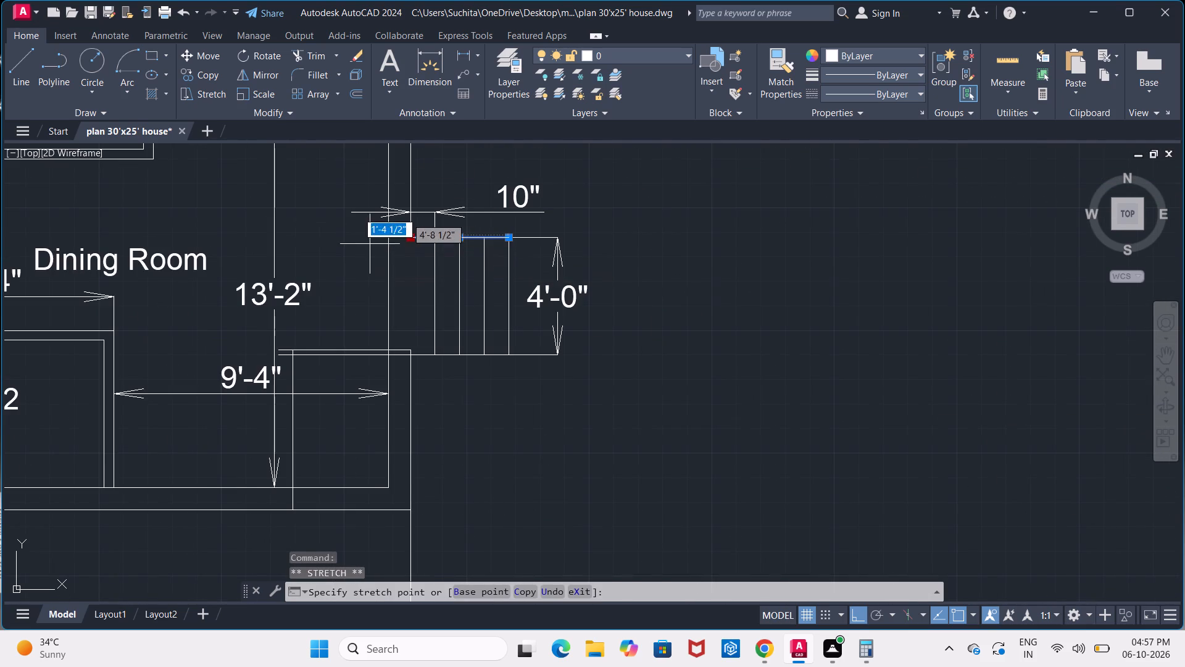
pyautogui.scroll(1, 367, 240)
pyautogui.scroll(1, 355, 291)
pyautogui.click(368, 250)
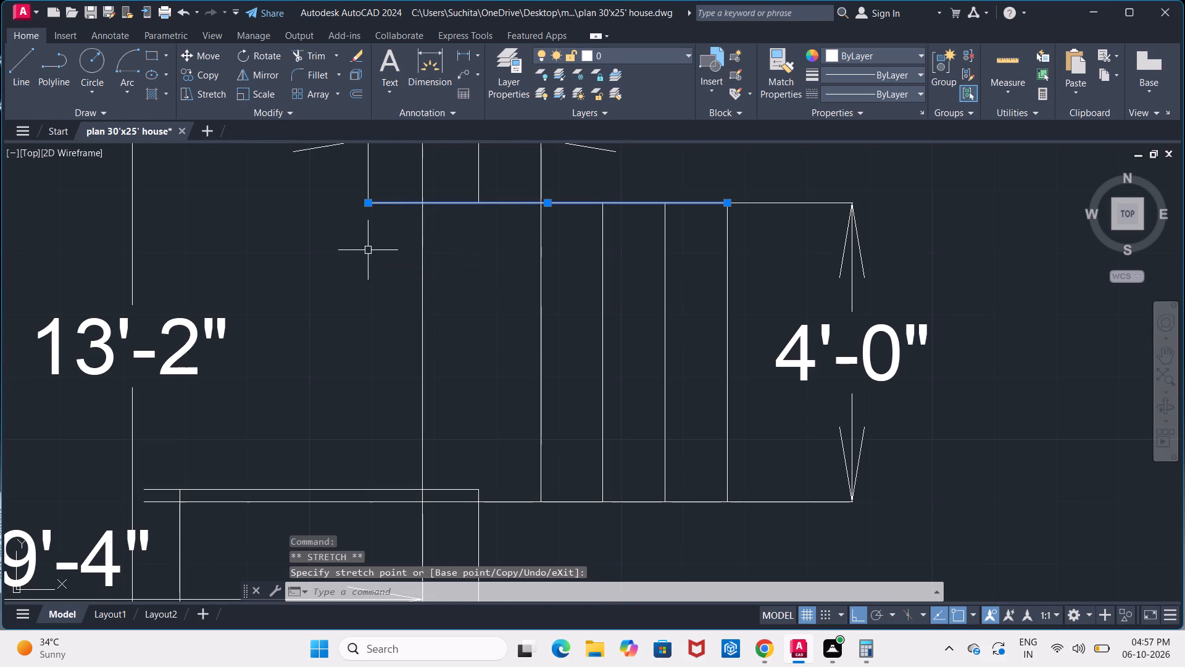
pyautogui.scroll(-3, 375, 261)
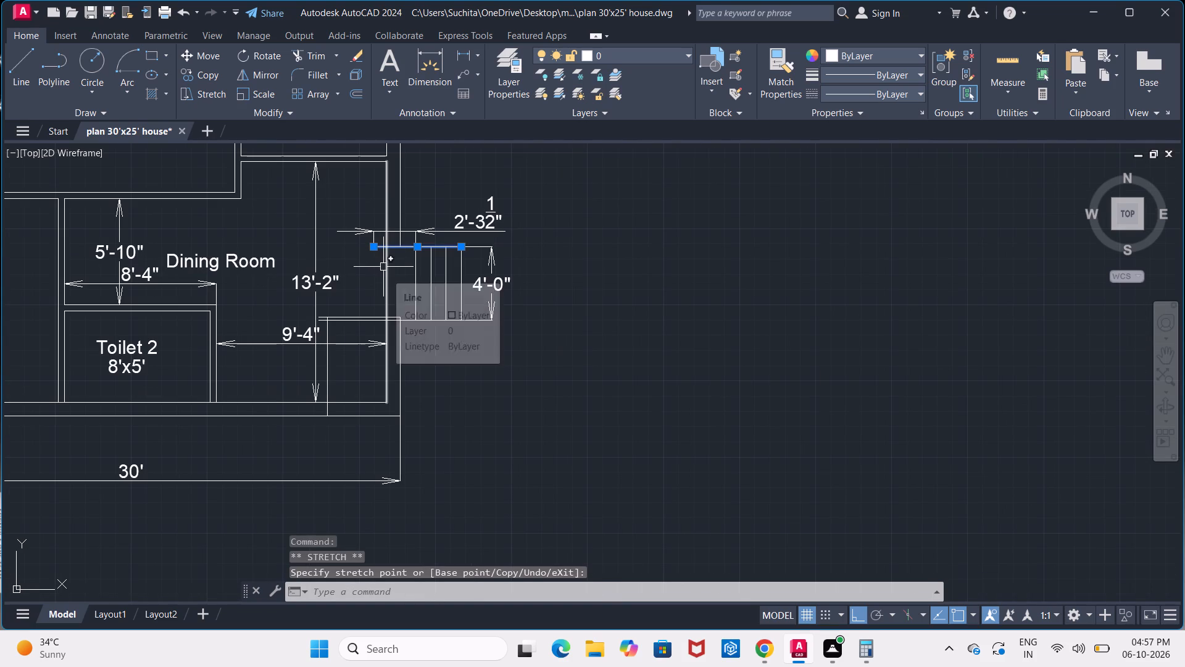
pyautogui.hotkey('ctrl', 'z')
pyautogui.moveTo(401, 266); pyautogui.dragTo(385, 337, button='middle')
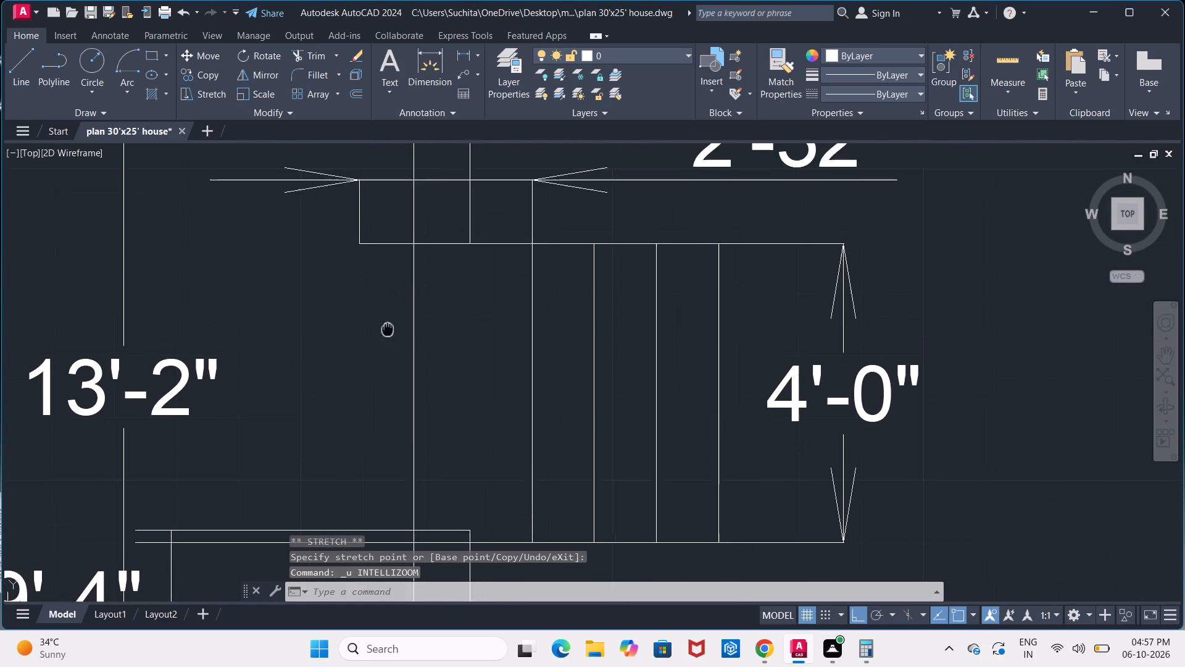
pyautogui.moveTo(385, 337); pyautogui.dragTo(384, 366, button='middle')
pyautogui.scroll(-2, 391, 356)
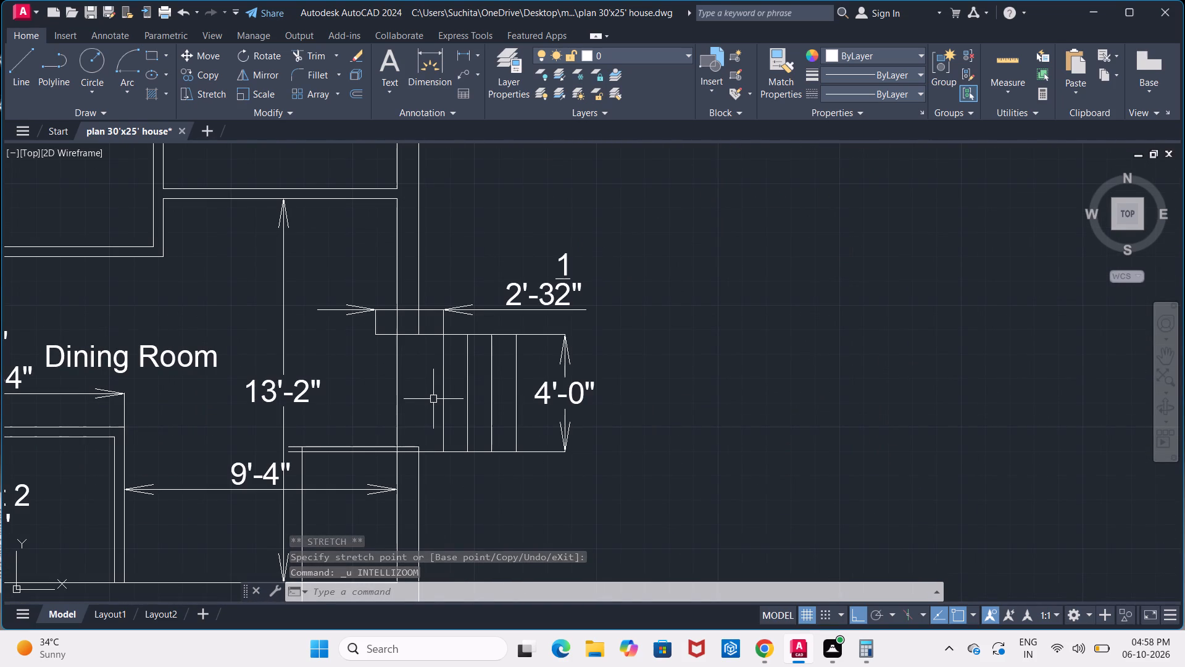
# Trim the inner wall line across the entrance opening, between the upper stair edge and the paired horizontal lines.
pyautogui.scroll(1, 416, 401)
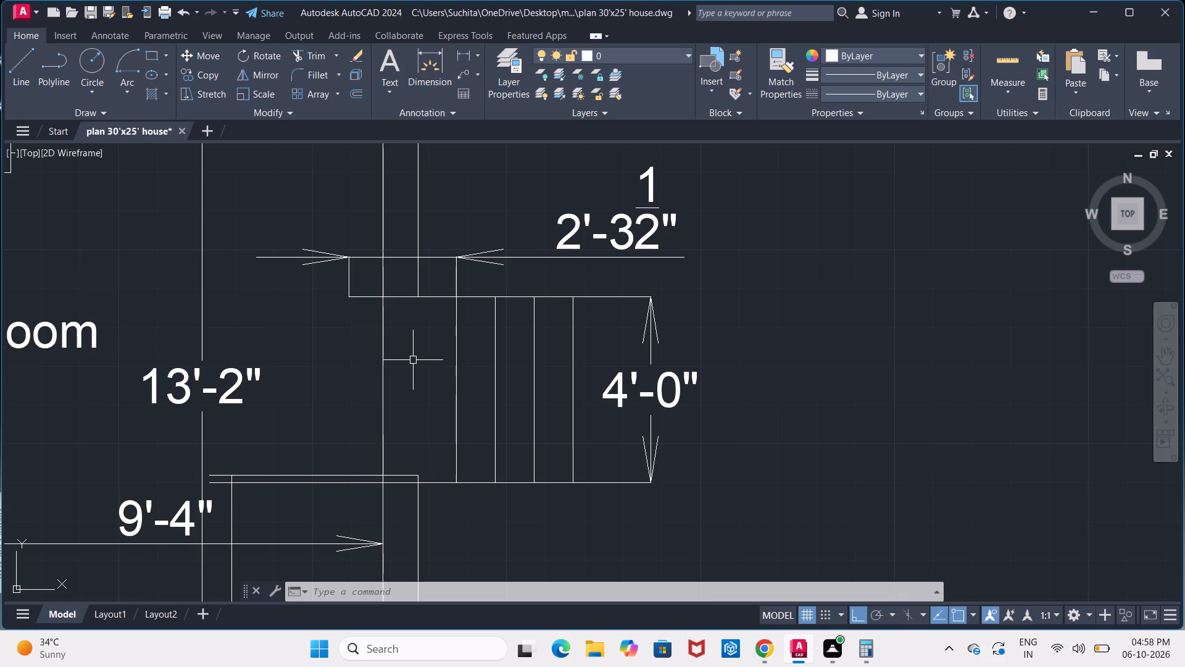
pyautogui.write('tr')
pyautogui.press('Return')
pyautogui.press('Return')
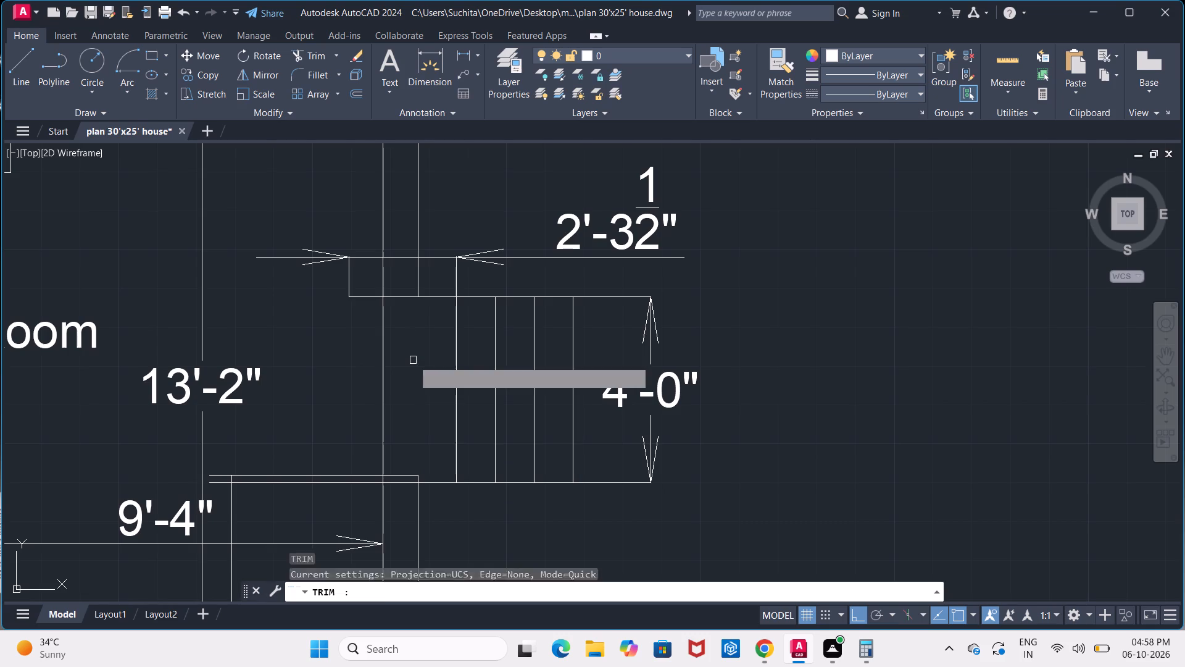
pyautogui.click(381, 352)
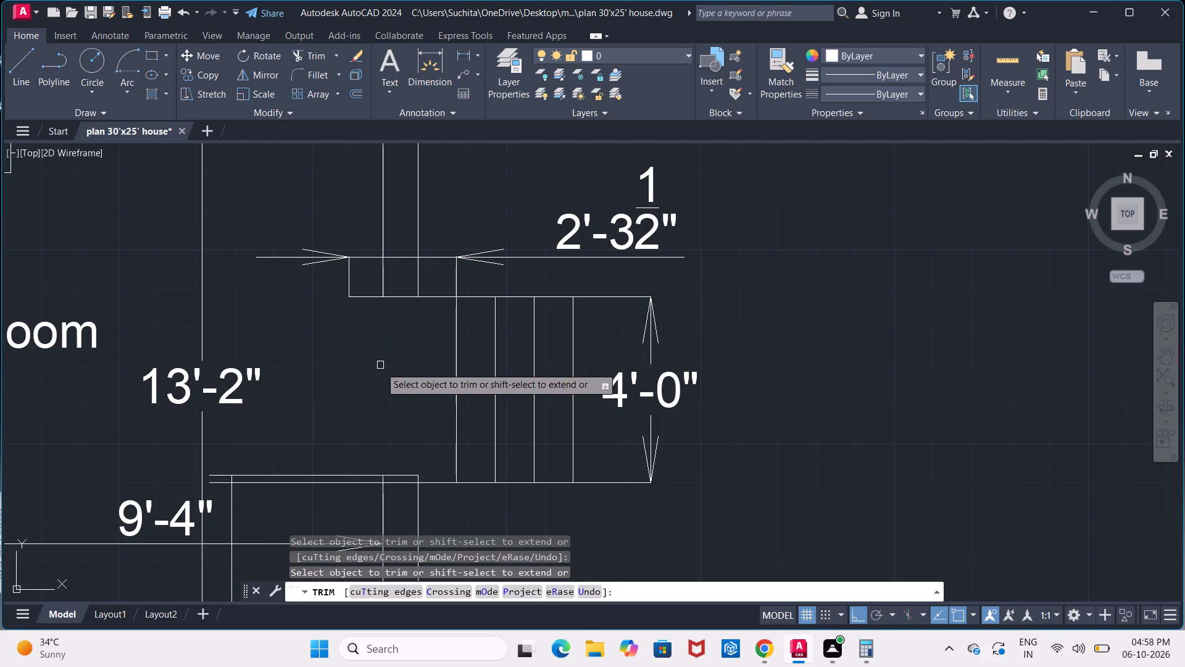
# Trim the ends of the paired horizontal lines that project into the Dining Room beyond the 4' offset line.
pyautogui.scroll(-2, 393, 385)
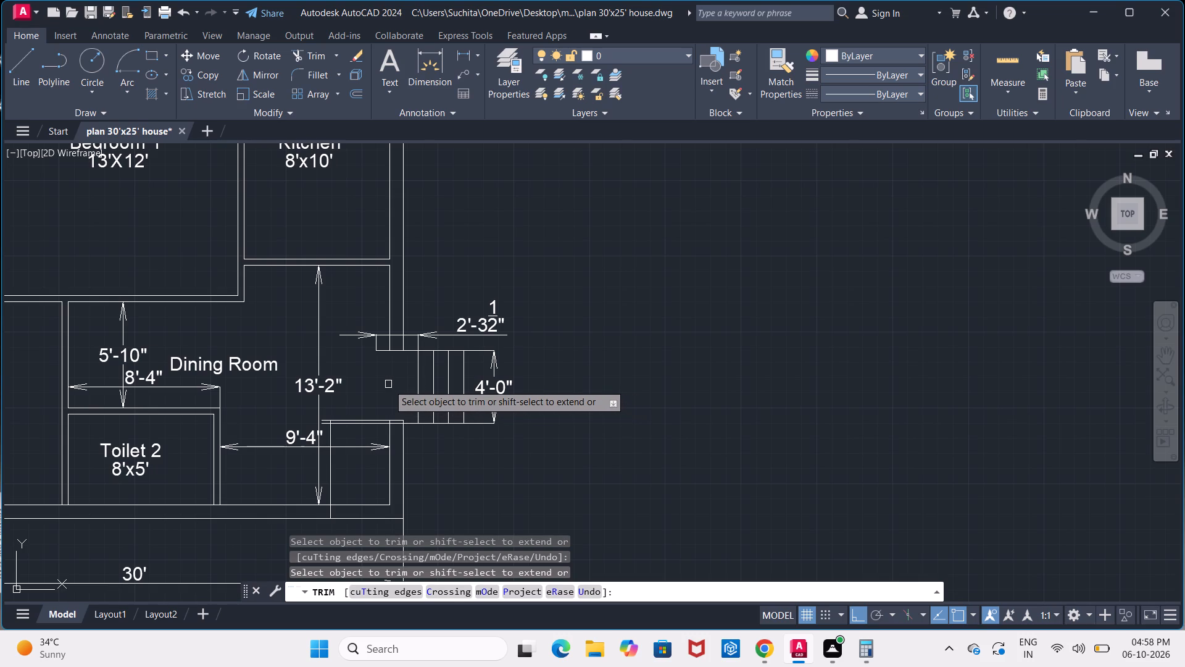
pyautogui.scroll(1, 388, 384)
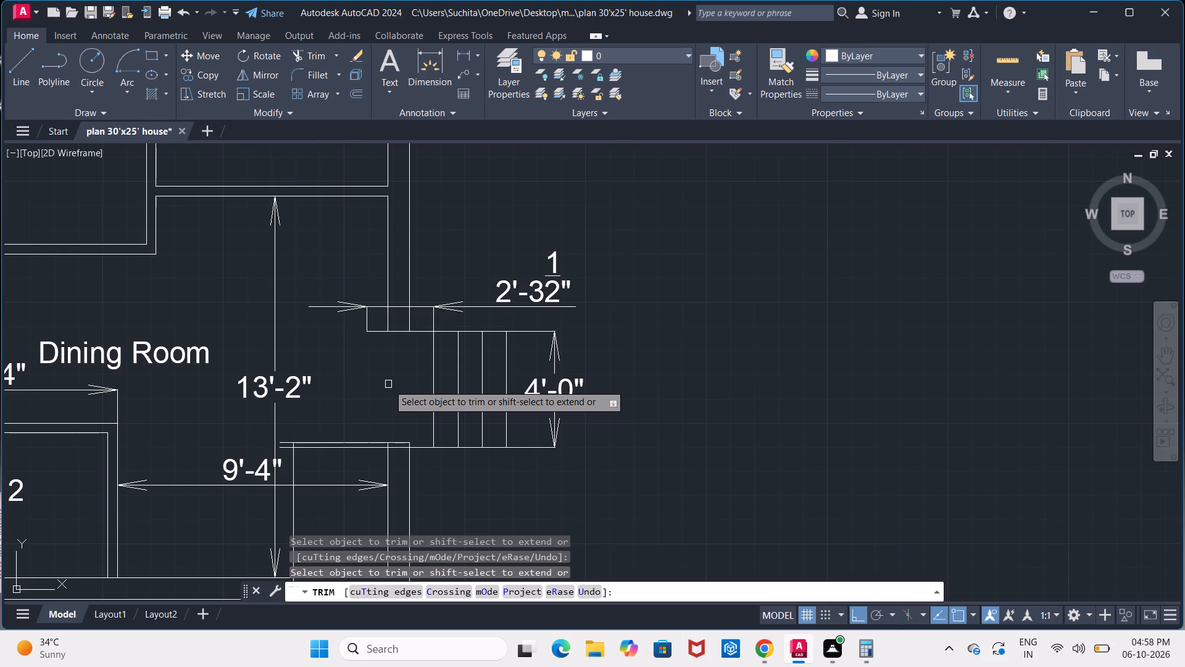
pyautogui.scroll(2, 277, 443)
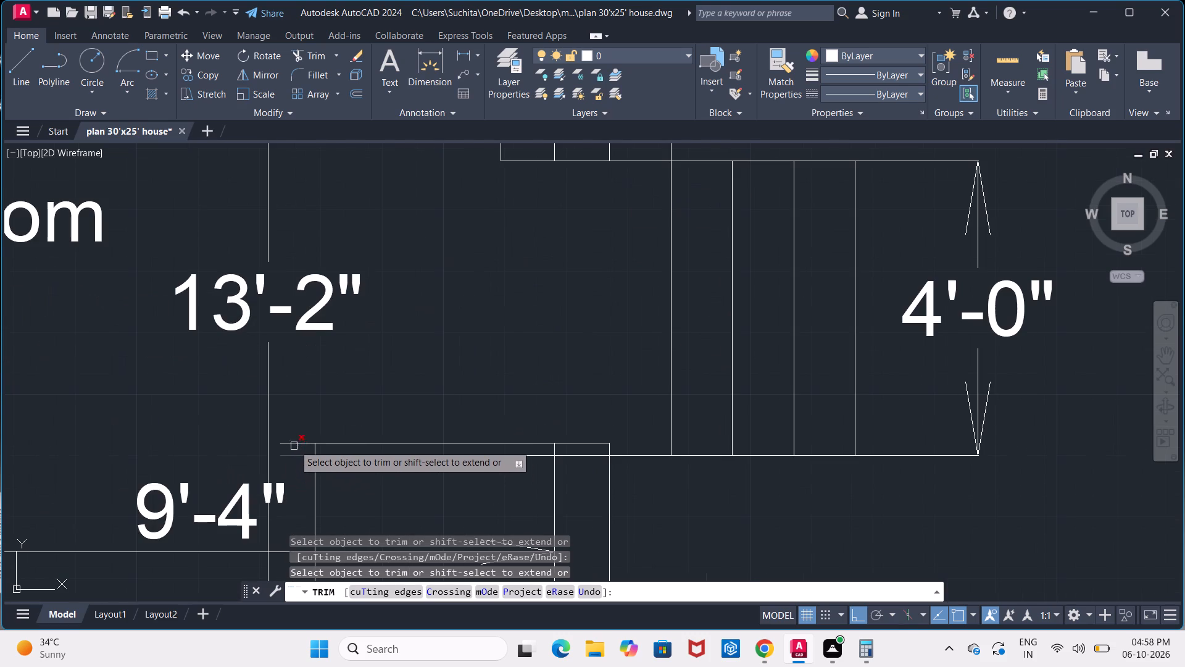
pyautogui.click(296, 446)
pyautogui.click(295, 458)
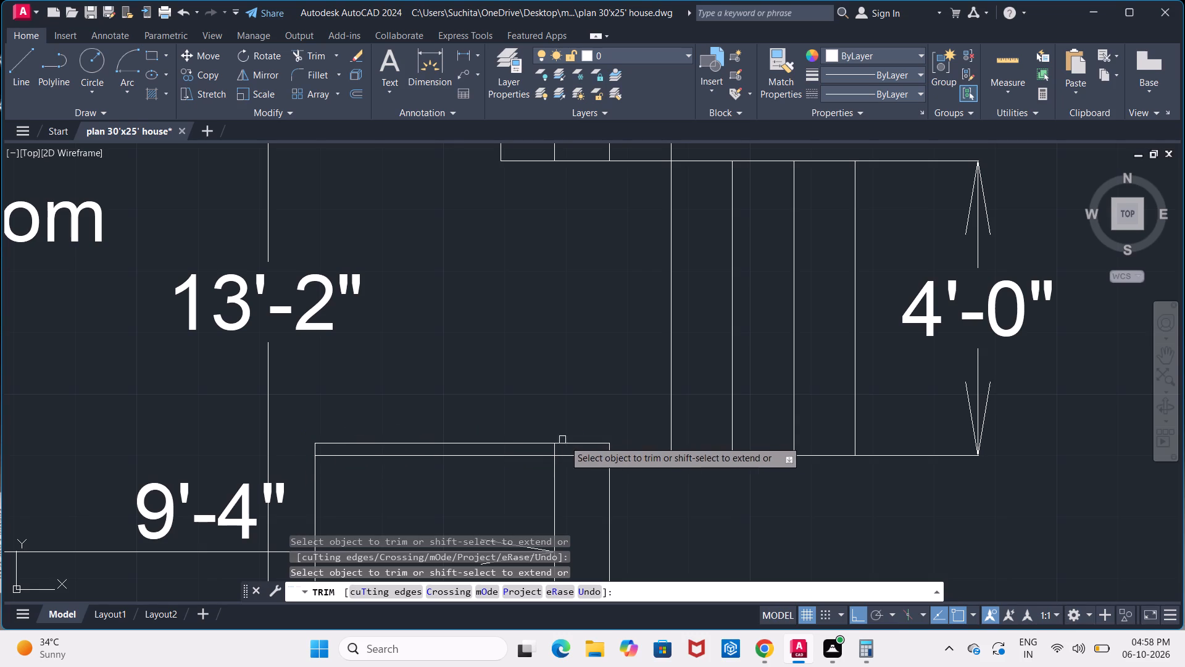
pyautogui.scroll(-1, 525, 403)
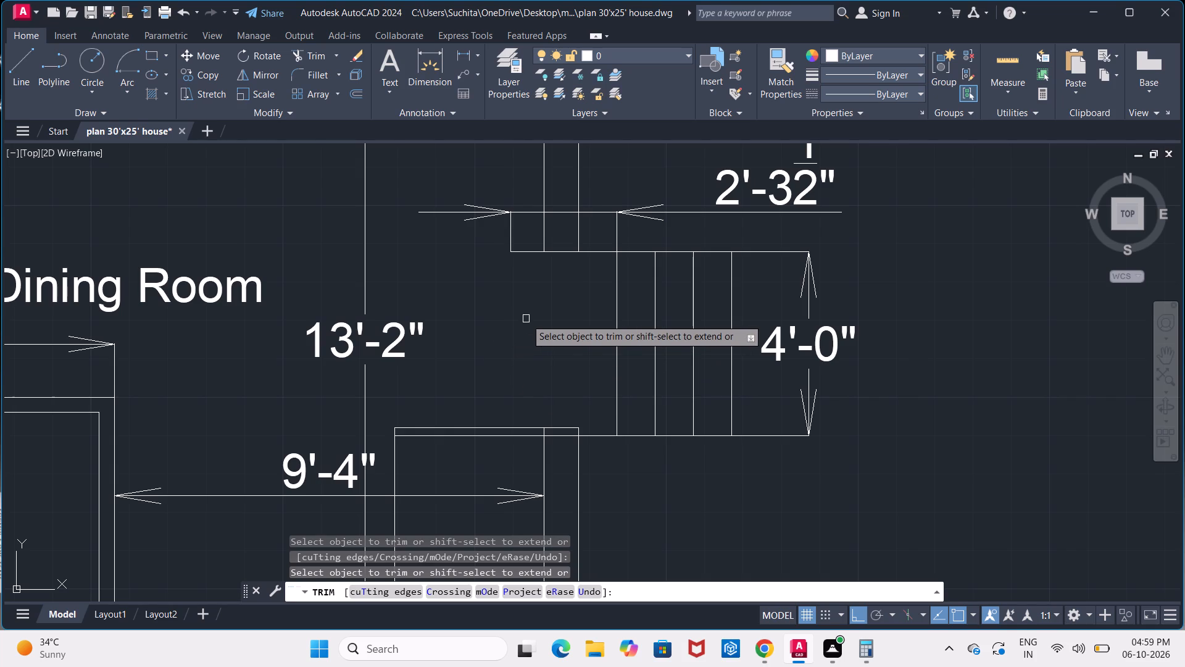
pyautogui.press('Escape')
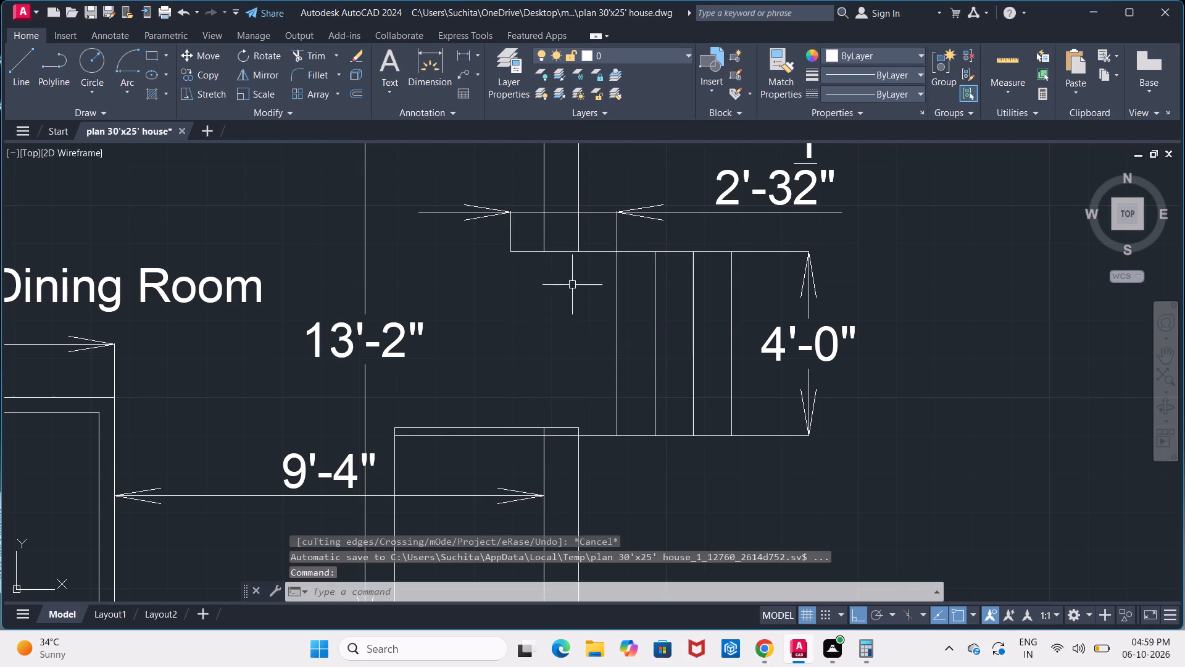
# Offset the stair line nearest the house 10" toward the wall to close the entrance opening along the outer wall face.
pyautogui.press('o')
pyautogui.press('Return')
pyautogui.write('10"')
pyautogui.press('Return')
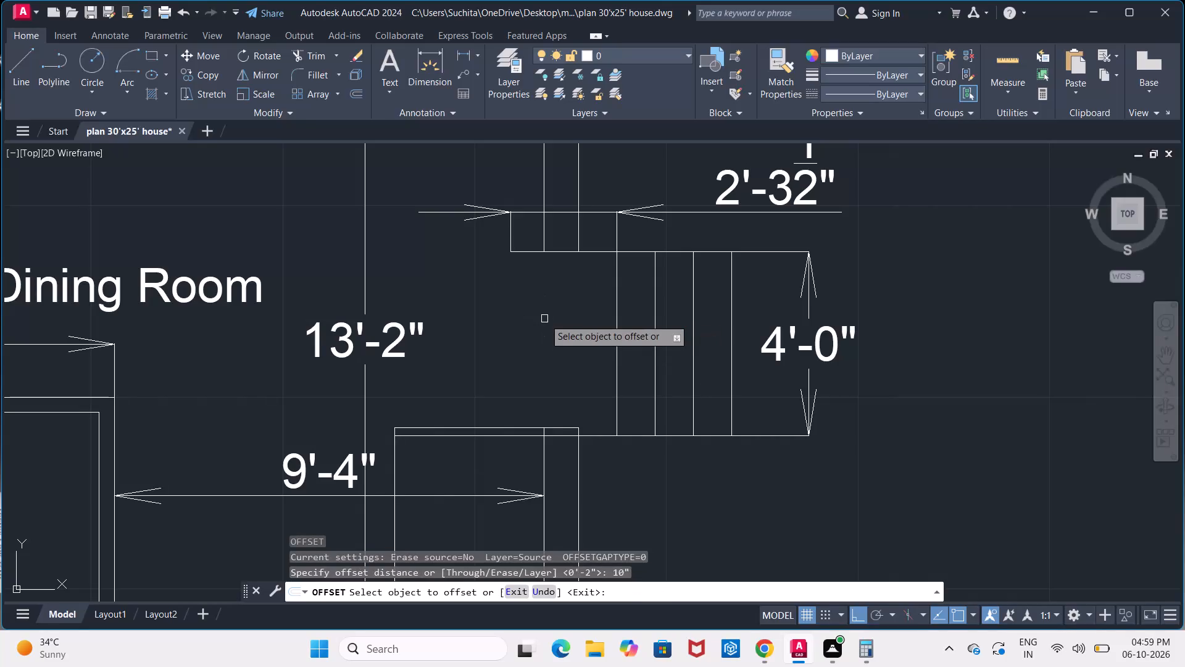
pyautogui.click(617, 337)
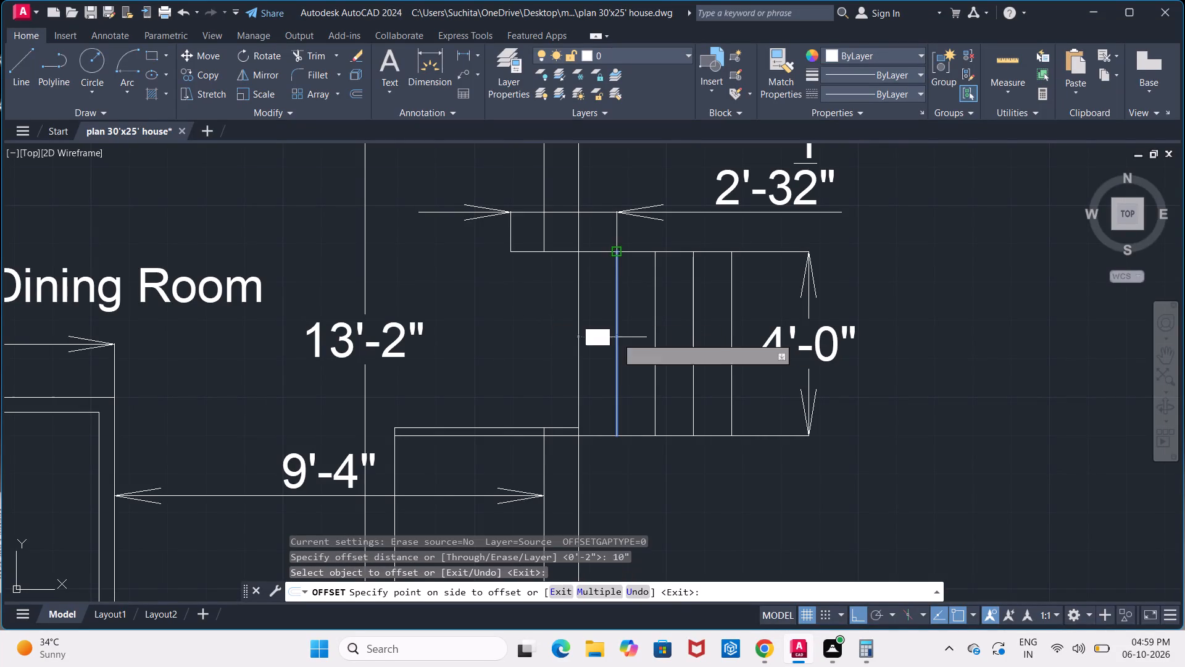
pyautogui.click(607, 342)
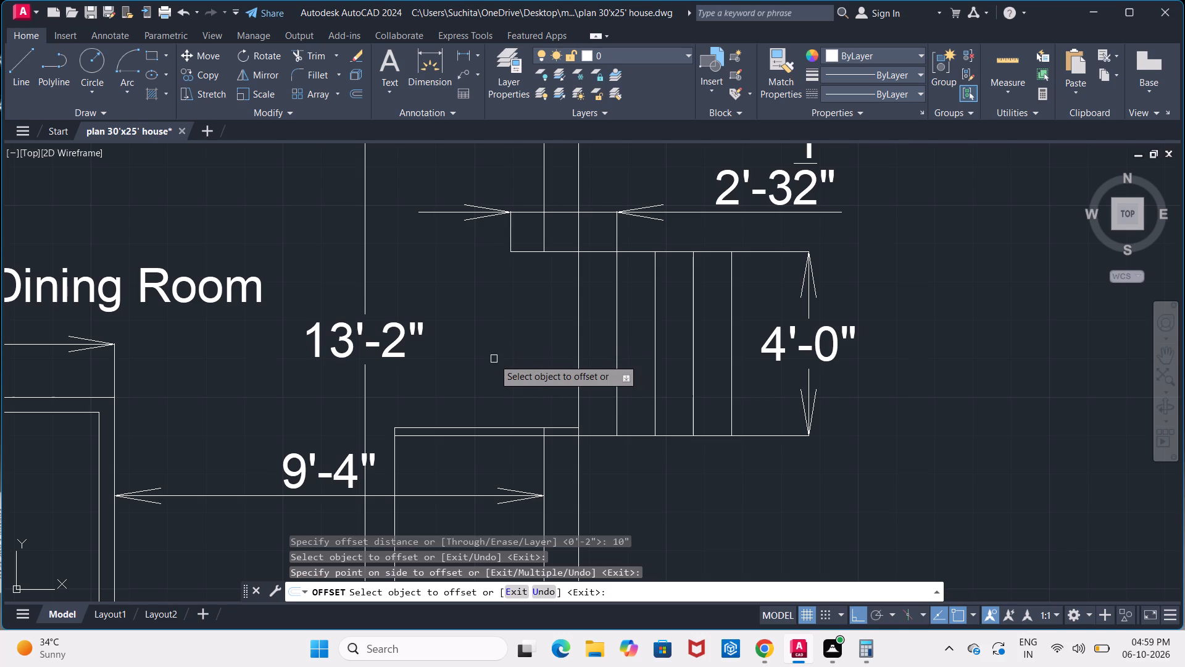
pyautogui.scroll(-1, 420, 411)
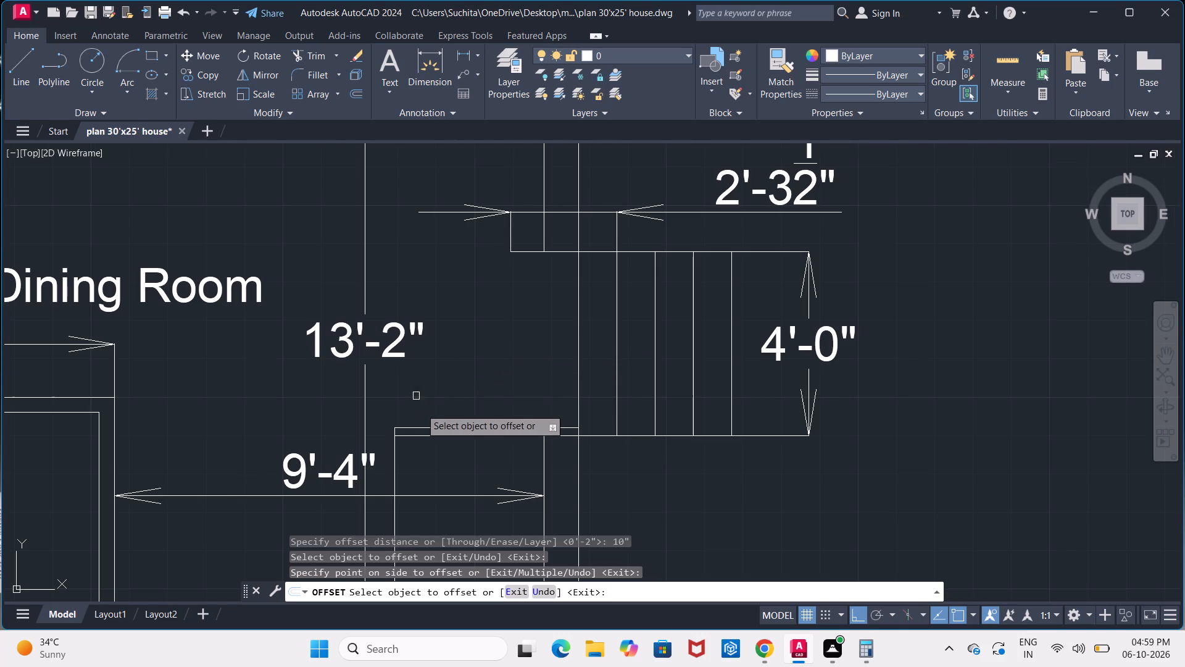
pyautogui.scroll(-1, 420, 411)
pyautogui.moveTo(423, 432); pyautogui.dragTo(411, 365, button='middle')
pyautogui.click(396, 370)
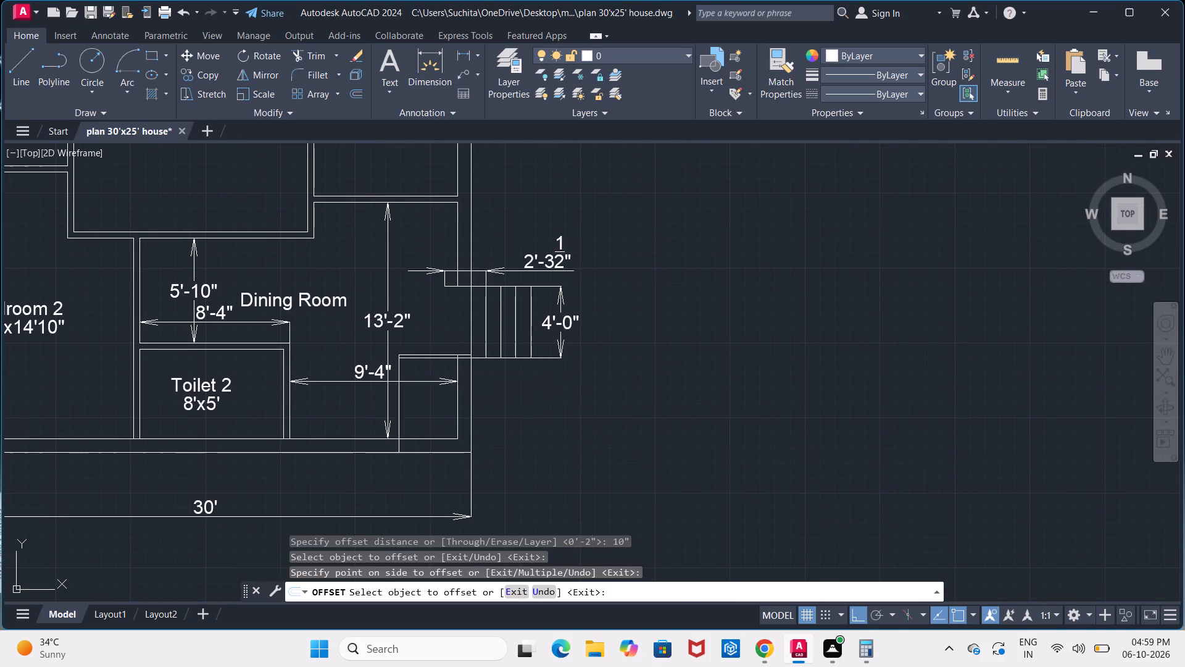
pyautogui.press('Escape')
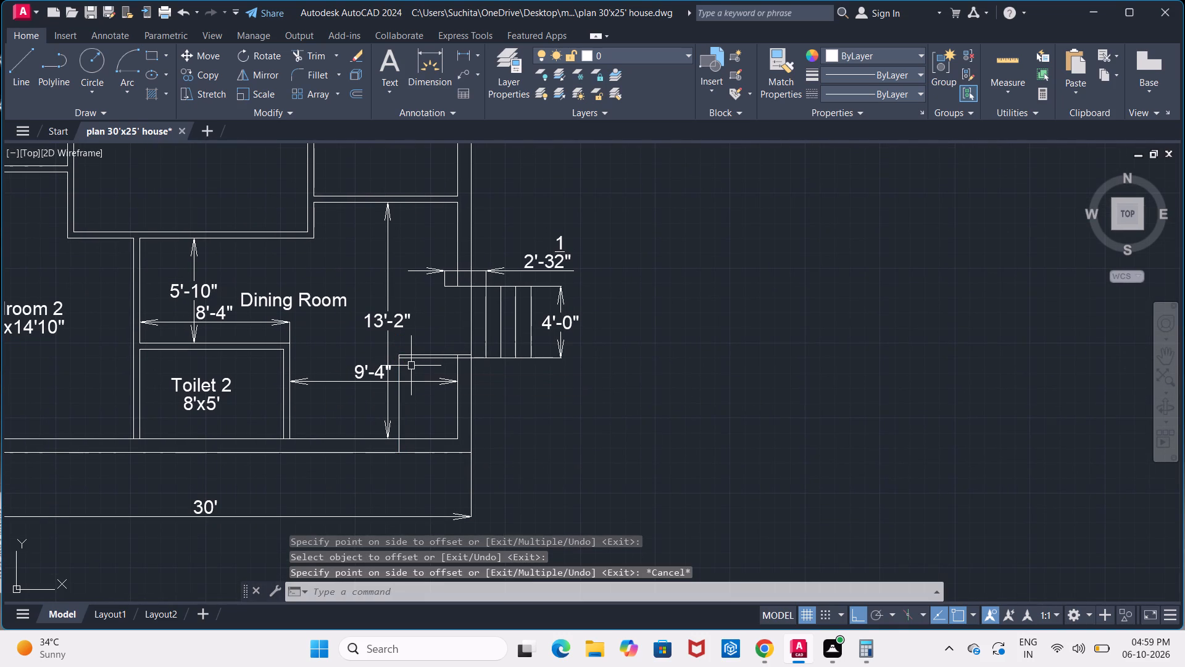
# Trim the 4' offset line below the paired horizontal lines down to the inner wall, and the inner wall line between the pair.
pyautogui.write('tr')
pyautogui.press('Return')
pyautogui.press('Return')
pyautogui.scroll(1, 418, 372)
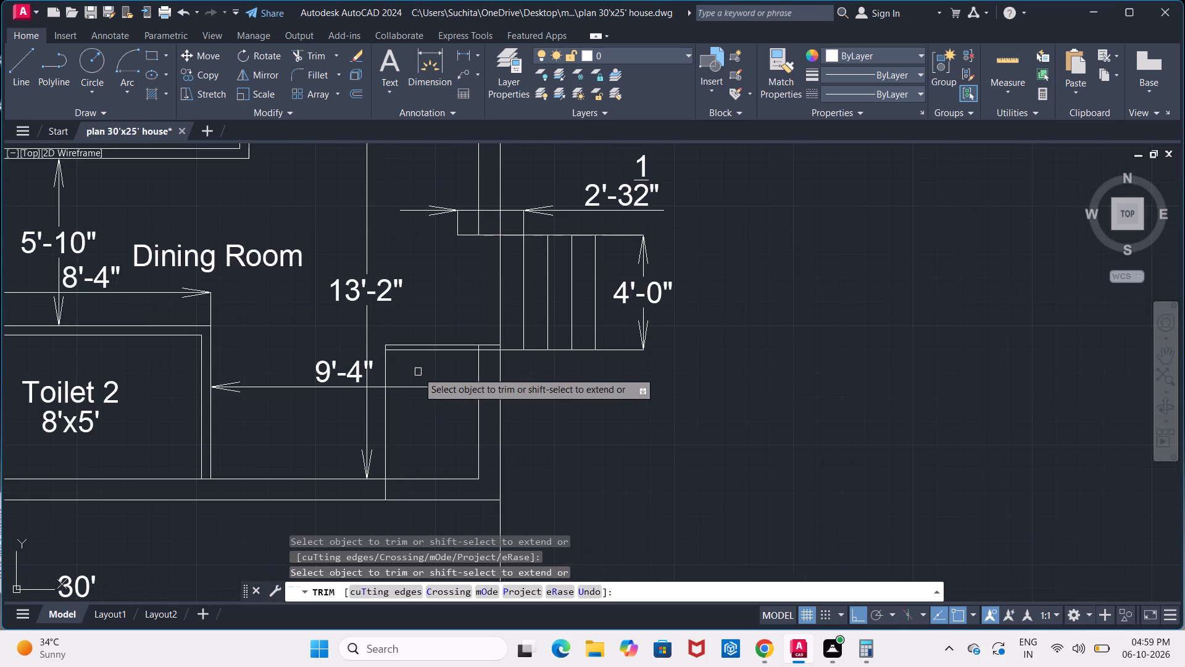
pyautogui.scroll(1, 418, 372)
pyautogui.click(364, 367)
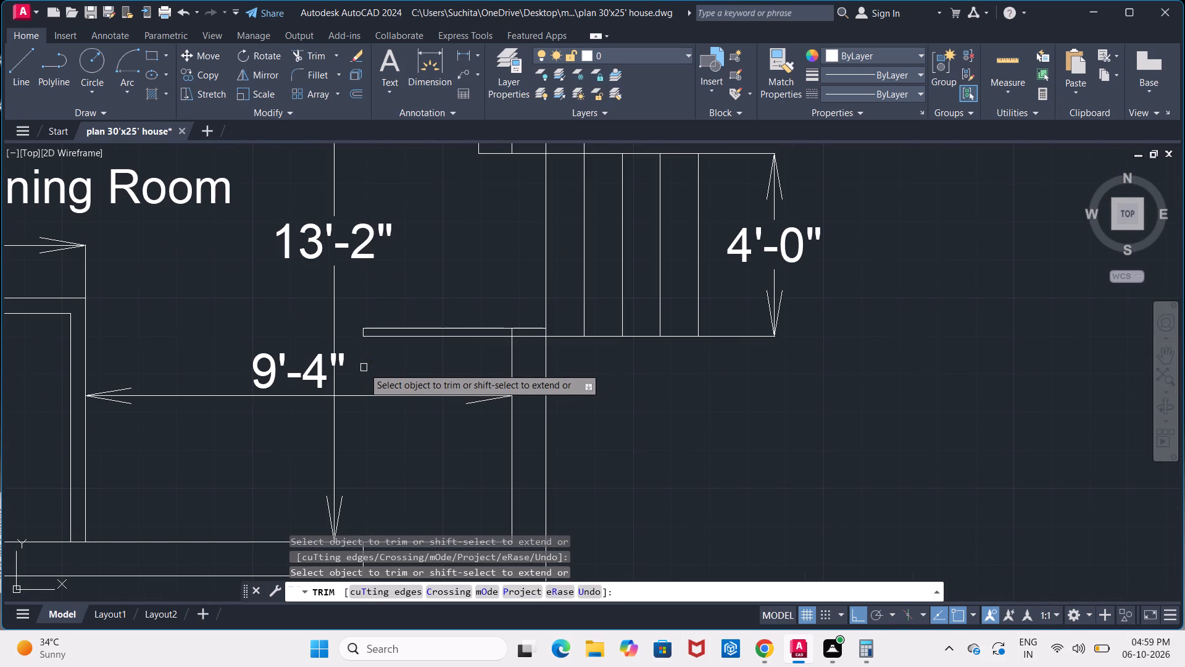
pyautogui.scroll(-1, 415, 363)
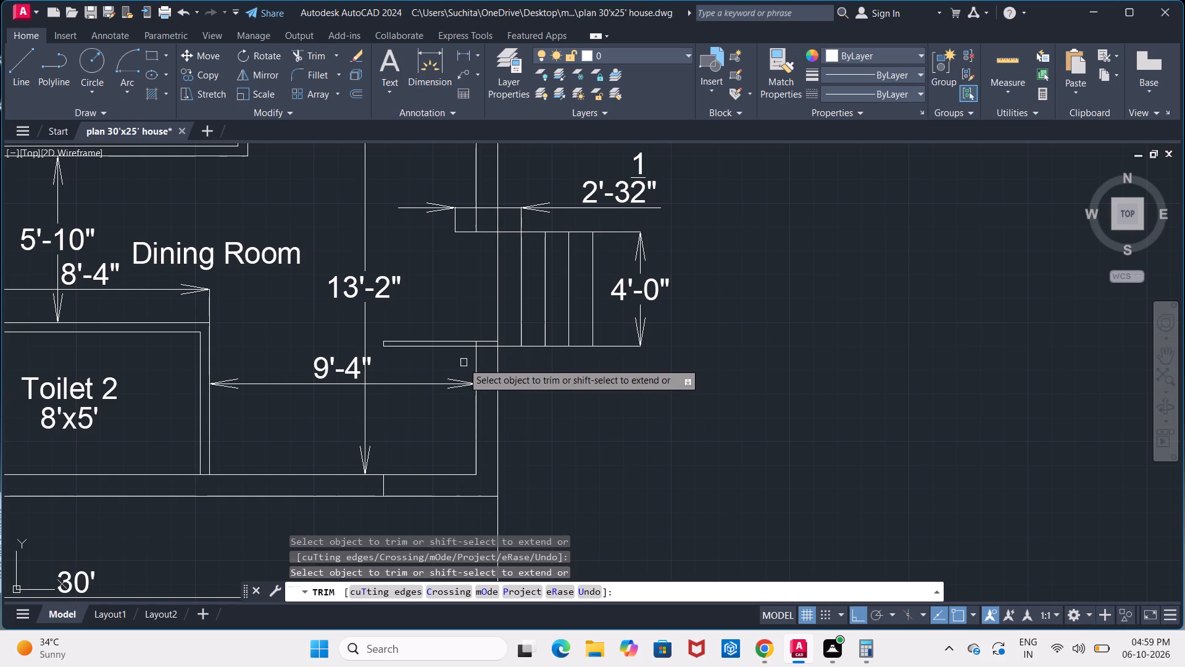
pyautogui.scroll(3, 481, 338)
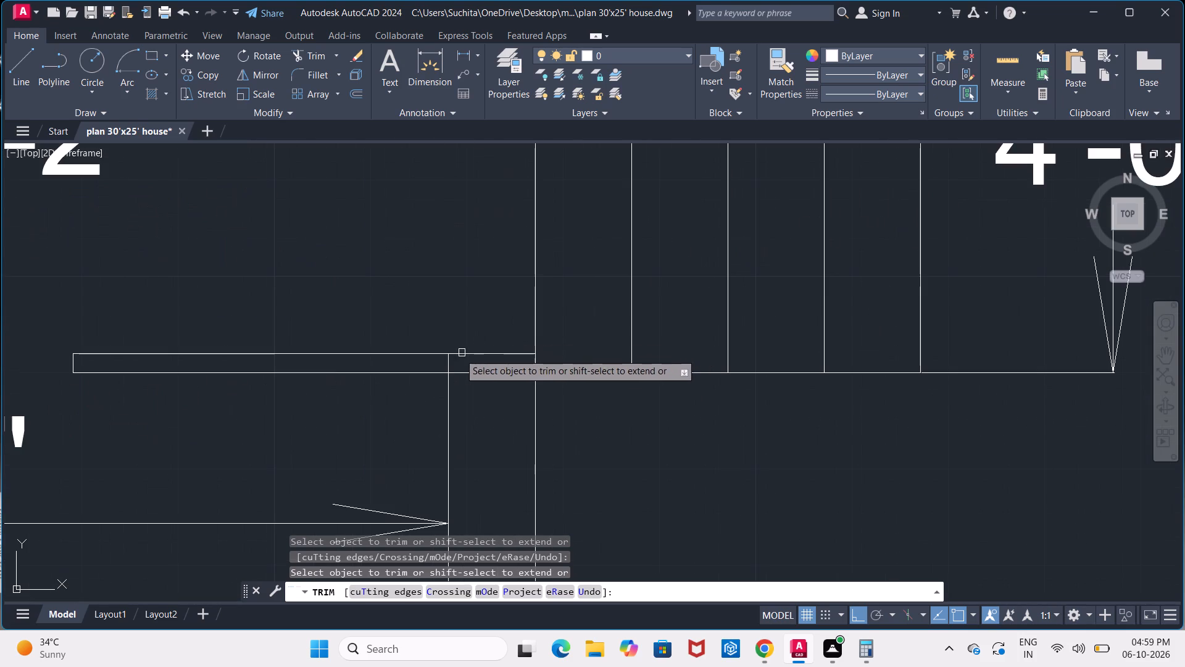
pyautogui.click(447, 365)
# Draw the entrance door's swing arc by start, end and direction, from the inner wall at the upper stair edge to the leaf's free end.
pyautogui.scroll(-2, 473, 324)
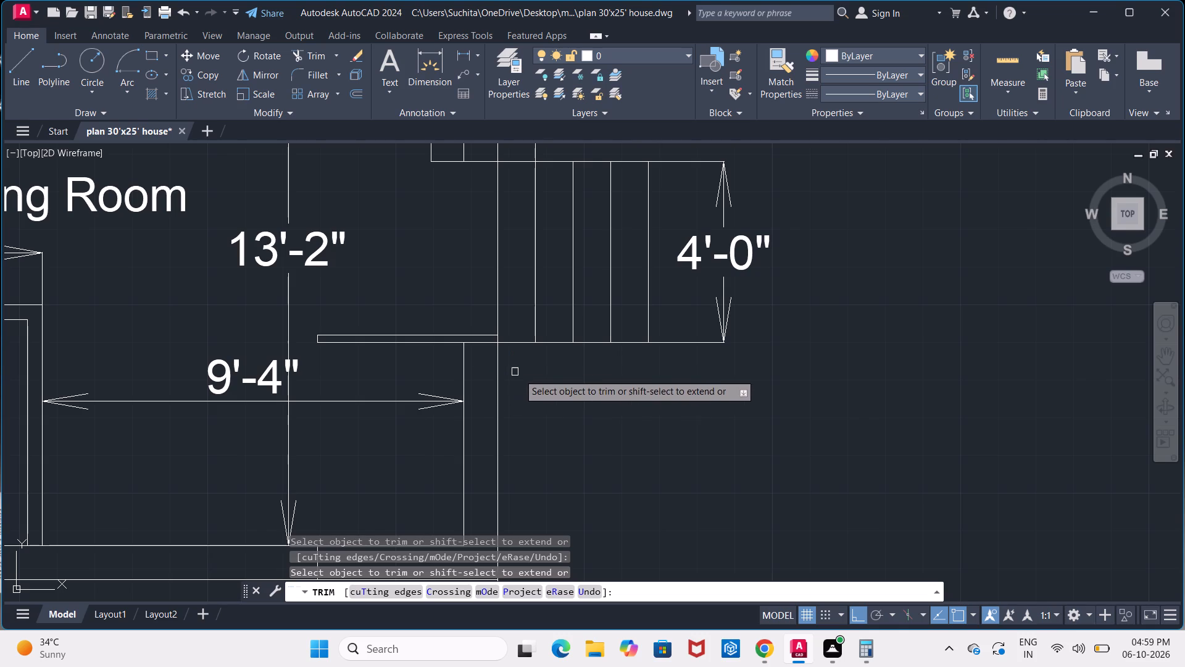
pyautogui.moveTo(535, 388); pyautogui.dragTo(560, 428, button='middle')
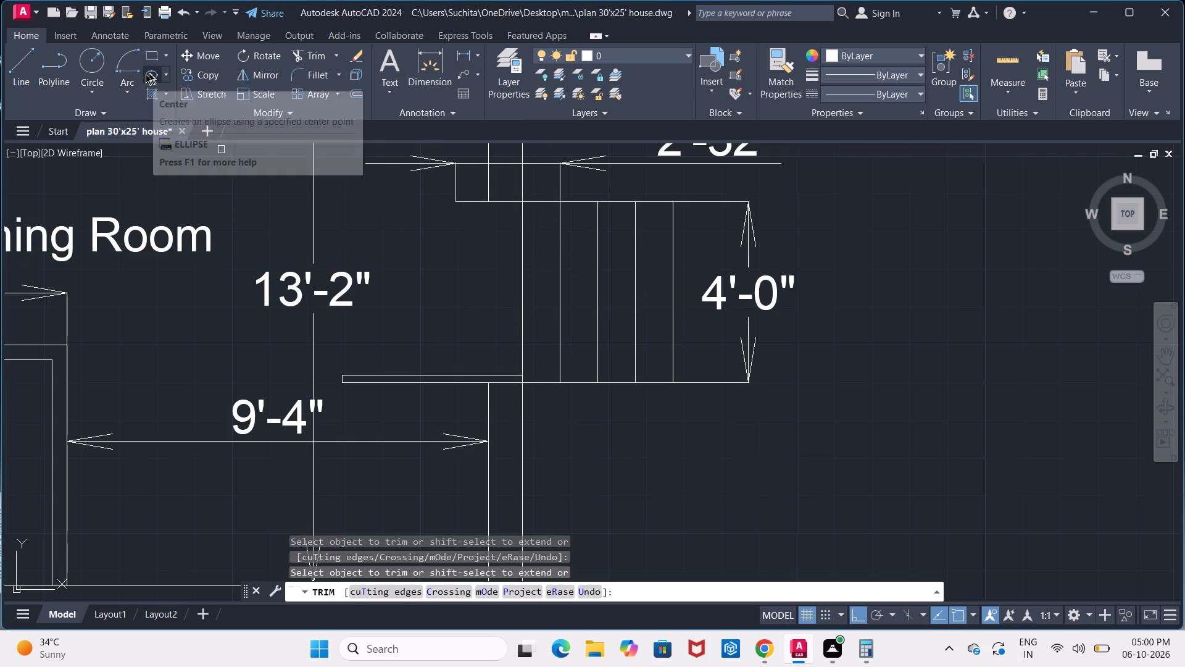
pyautogui.click(131, 88)
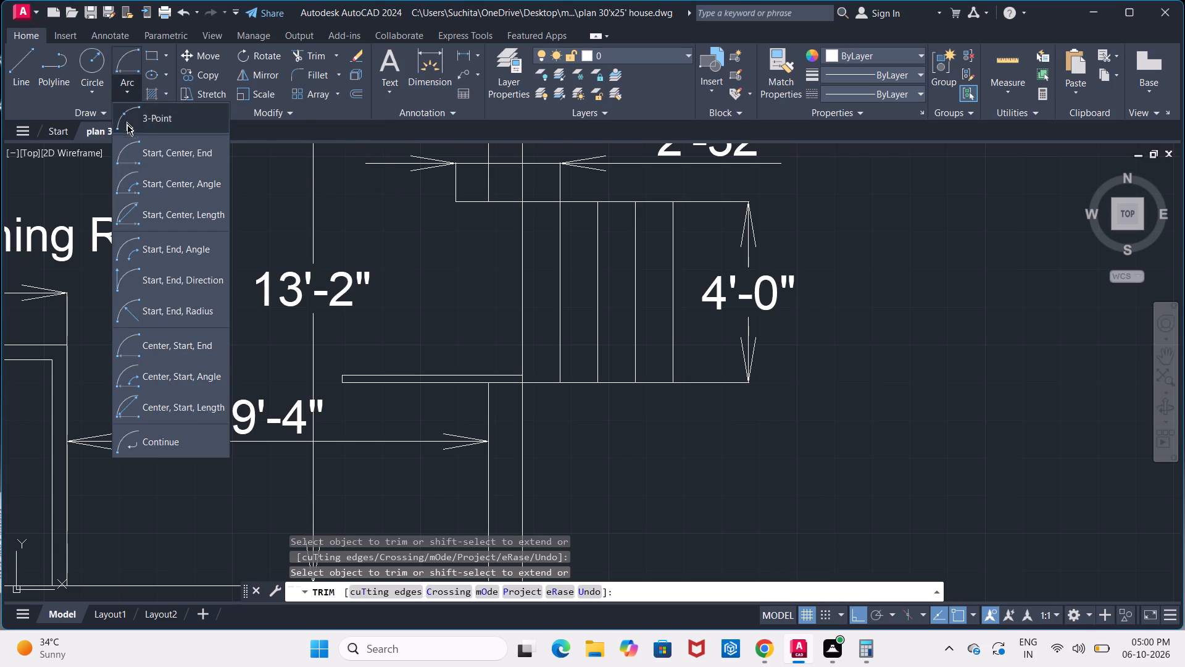
pyautogui.click(175, 285)
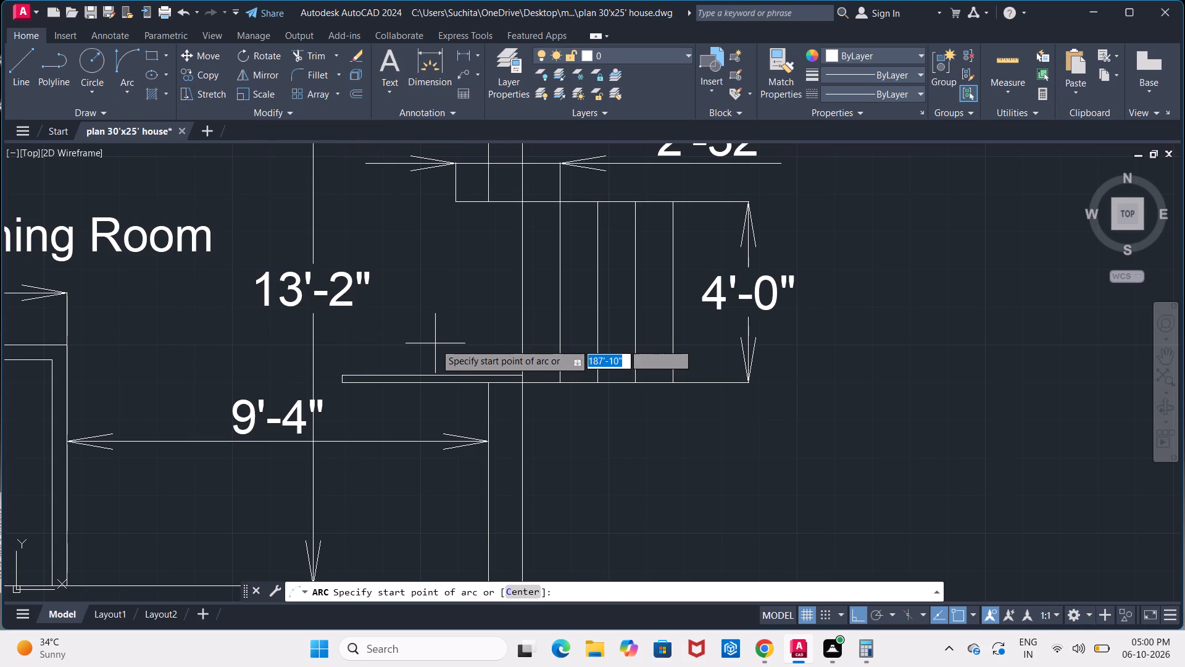
pyautogui.click(488, 203)
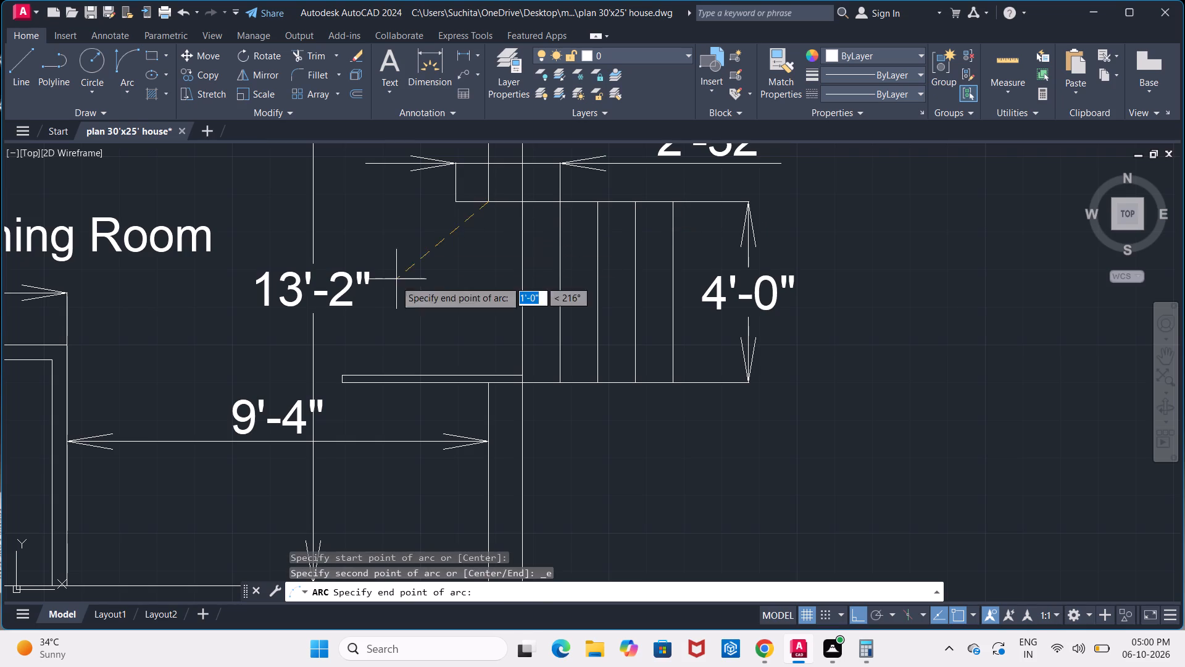
pyautogui.click(342, 375)
pyautogui.click(336, 248)
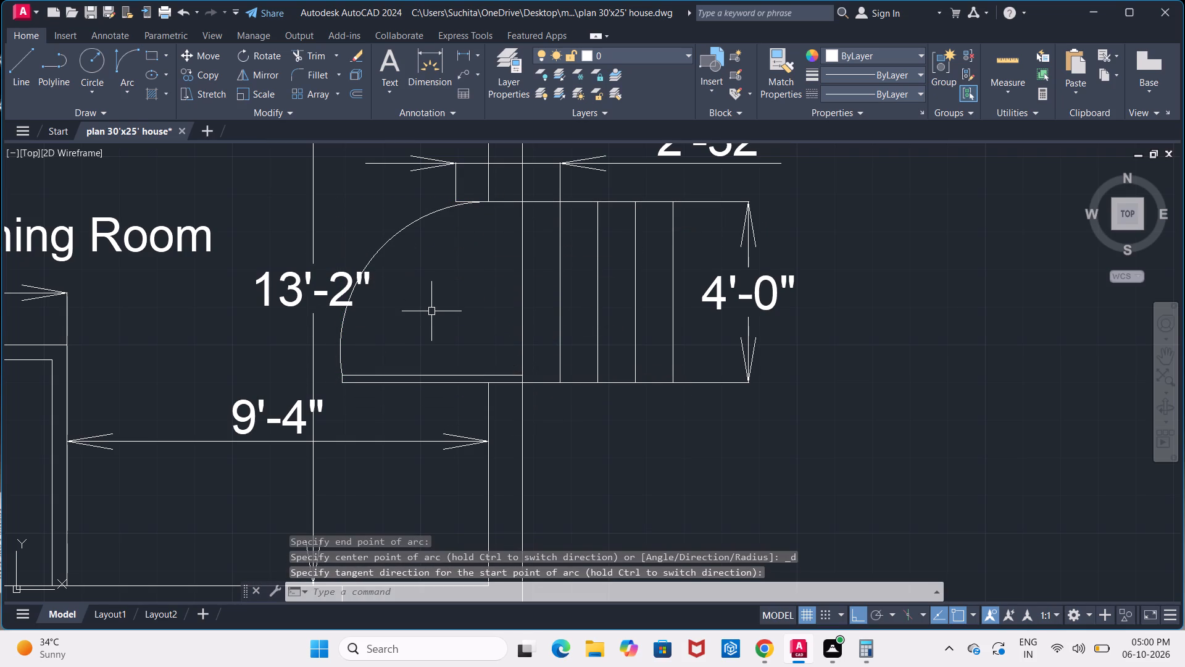
pyautogui.press('Escape')
# Move the 13'-2" dimension slightly away from the door swing, toward the Dining Room label.
pyautogui.scroll(-3, 410, 316)
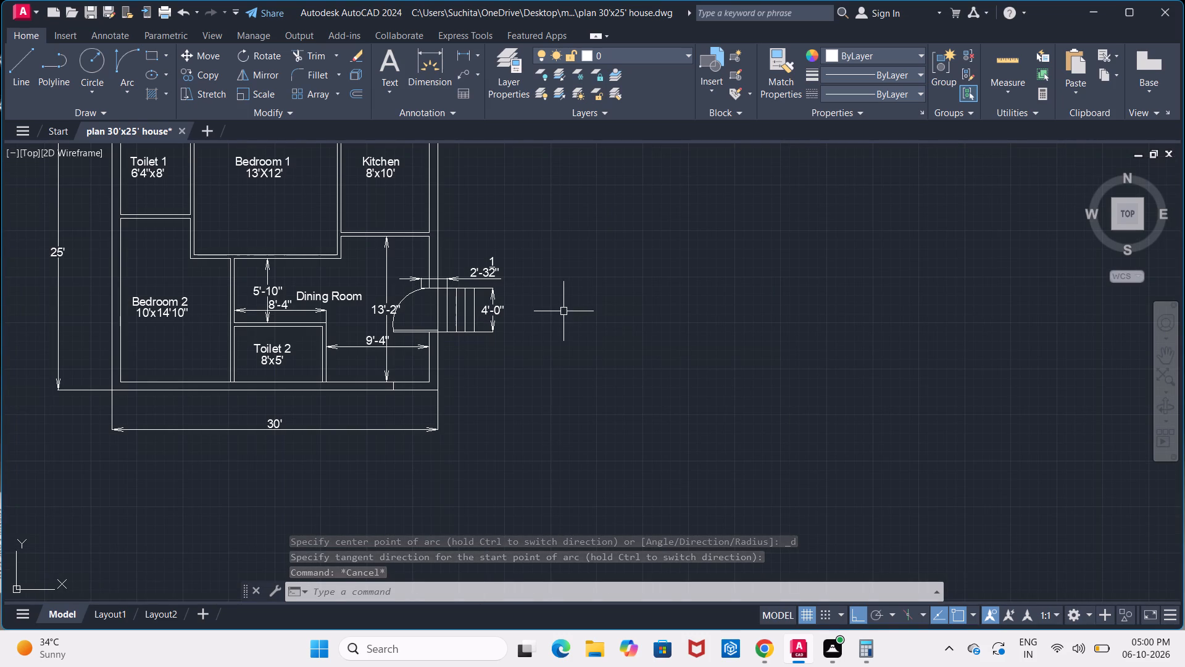
pyautogui.scroll(1, 475, 313)
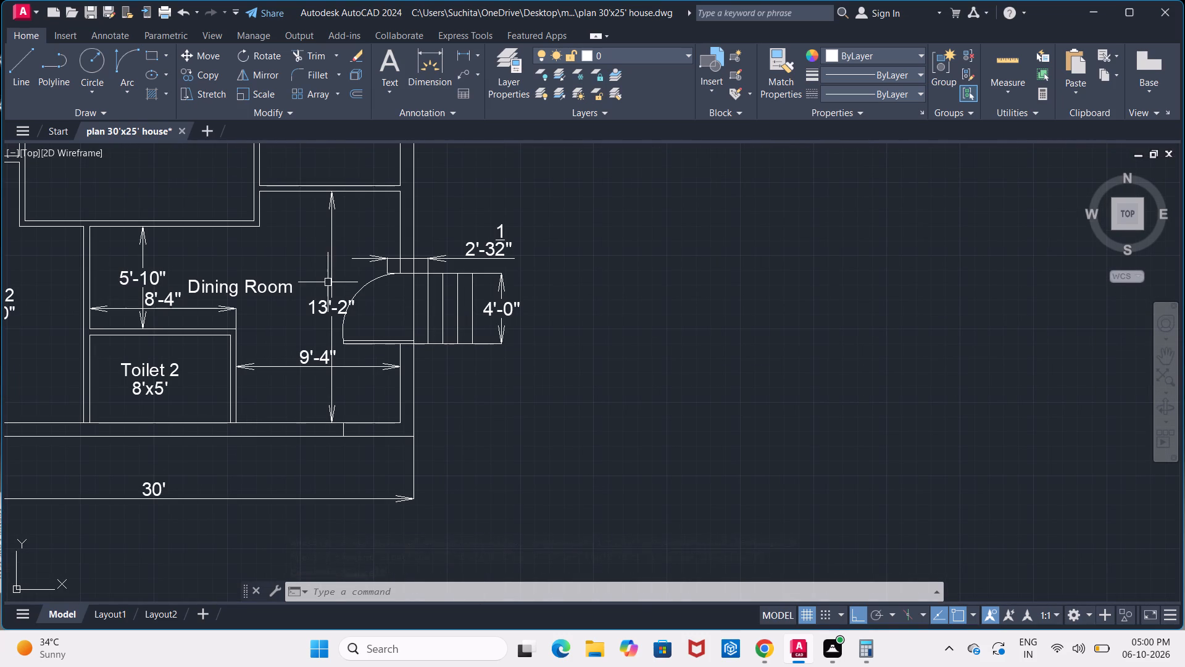
pyautogui.click(328, 282)
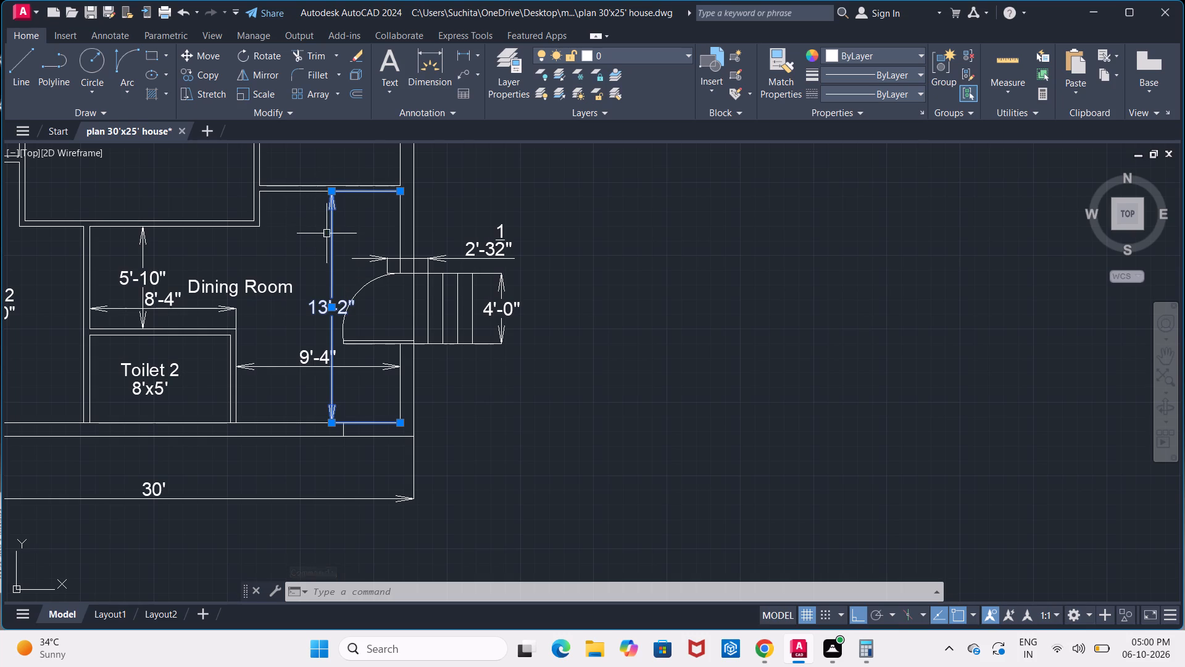
pyautogui.click(205, 61)
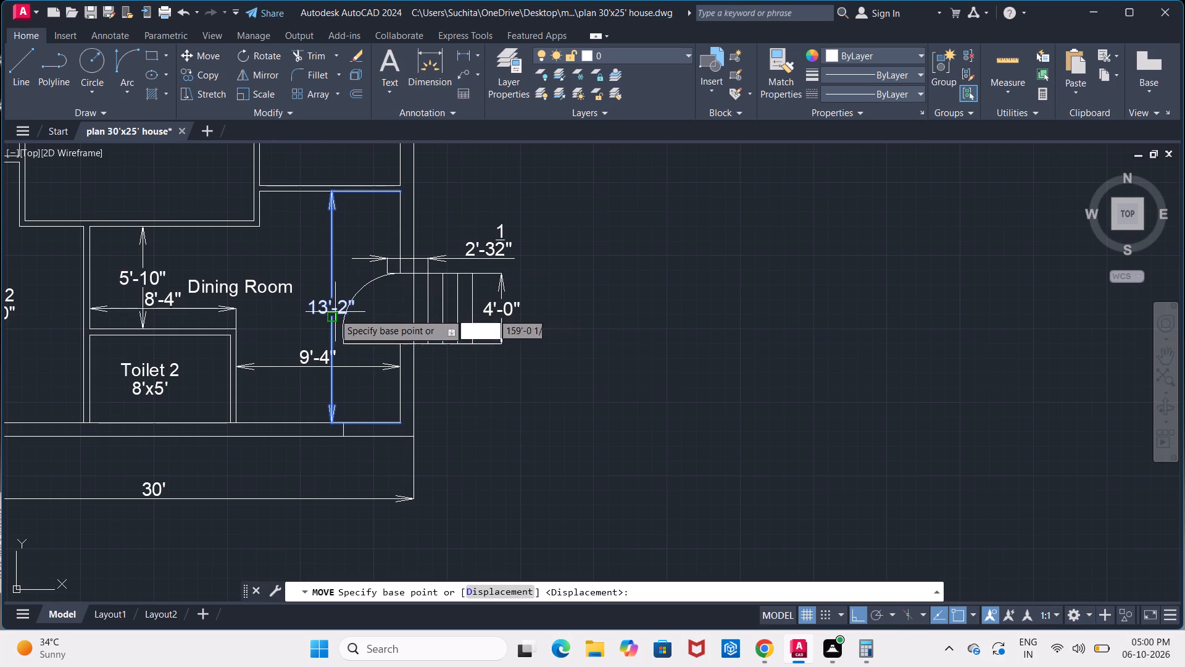
pyautogui.click(330, 198)
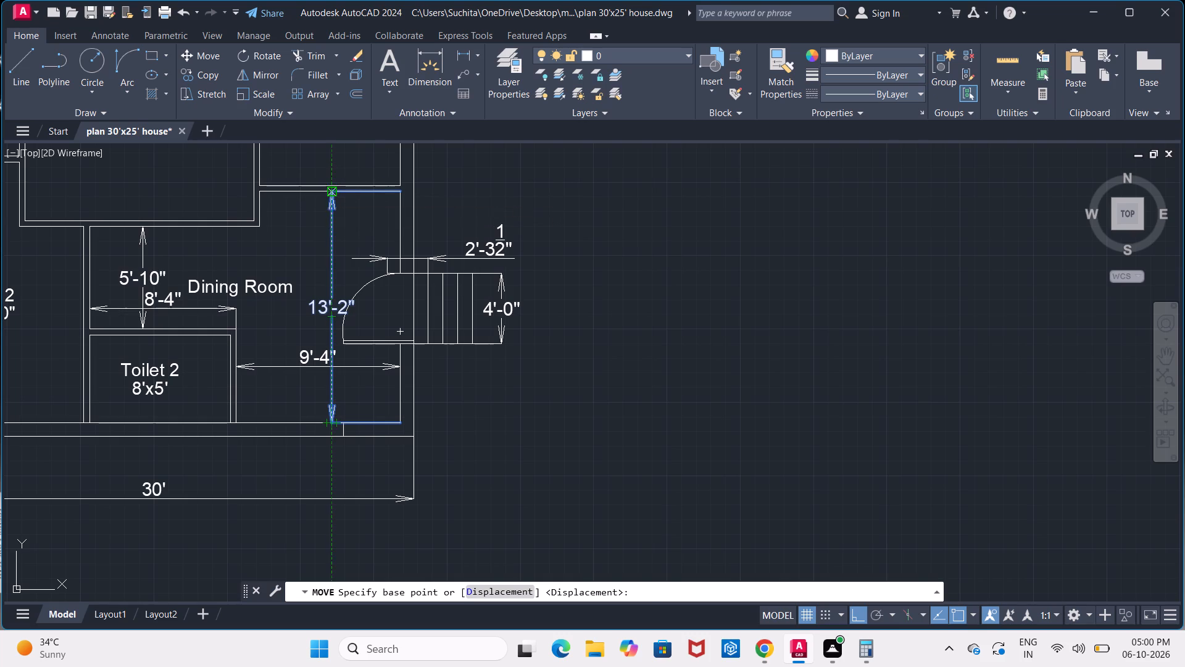
pyautogui.click(324, 196)
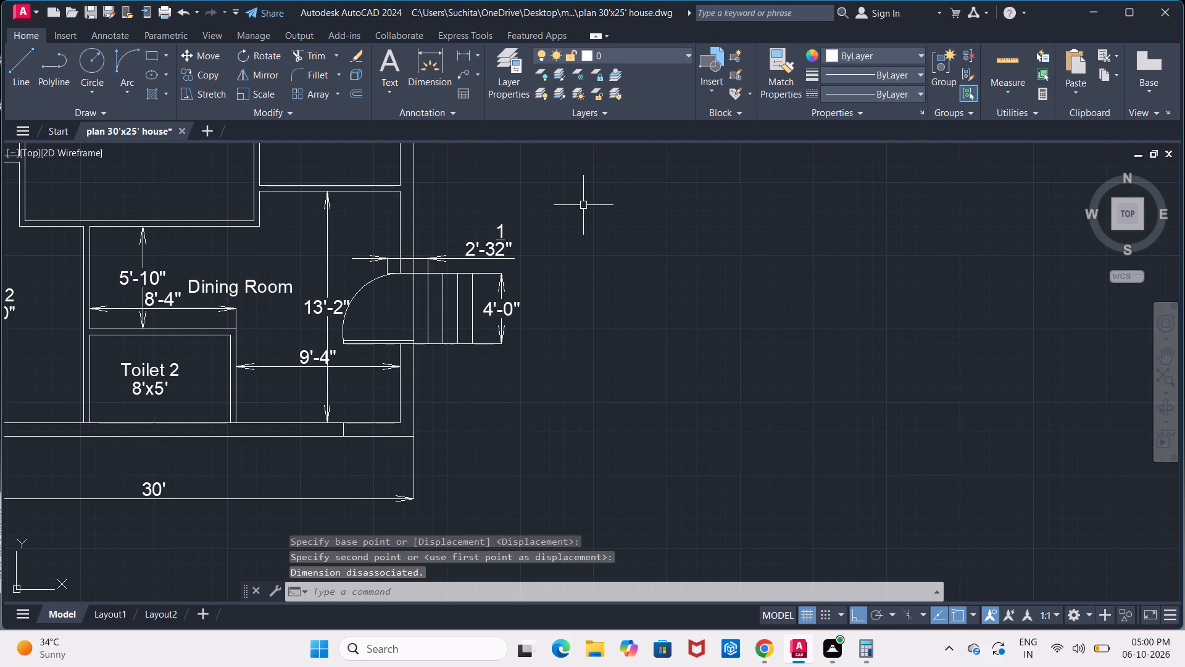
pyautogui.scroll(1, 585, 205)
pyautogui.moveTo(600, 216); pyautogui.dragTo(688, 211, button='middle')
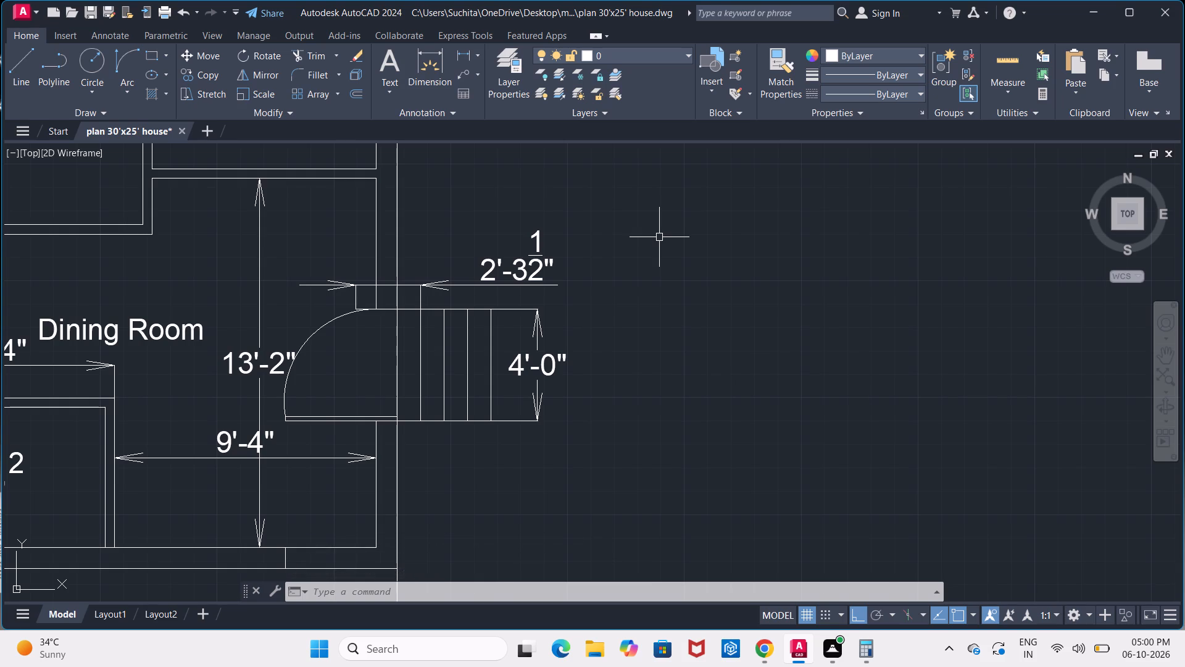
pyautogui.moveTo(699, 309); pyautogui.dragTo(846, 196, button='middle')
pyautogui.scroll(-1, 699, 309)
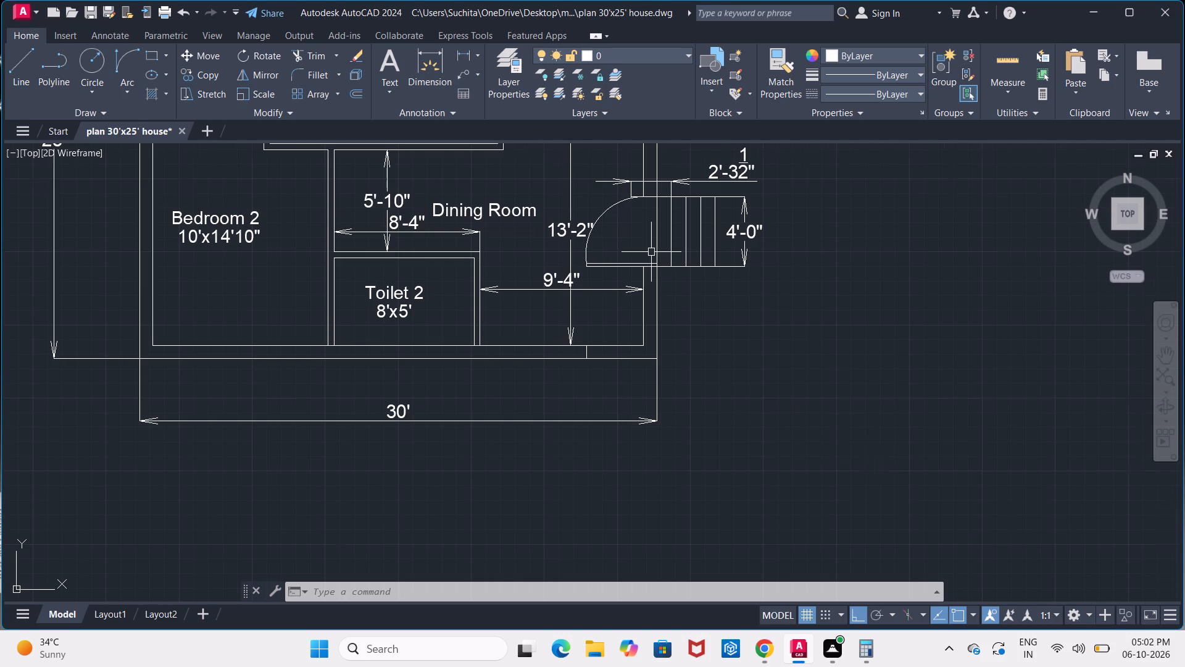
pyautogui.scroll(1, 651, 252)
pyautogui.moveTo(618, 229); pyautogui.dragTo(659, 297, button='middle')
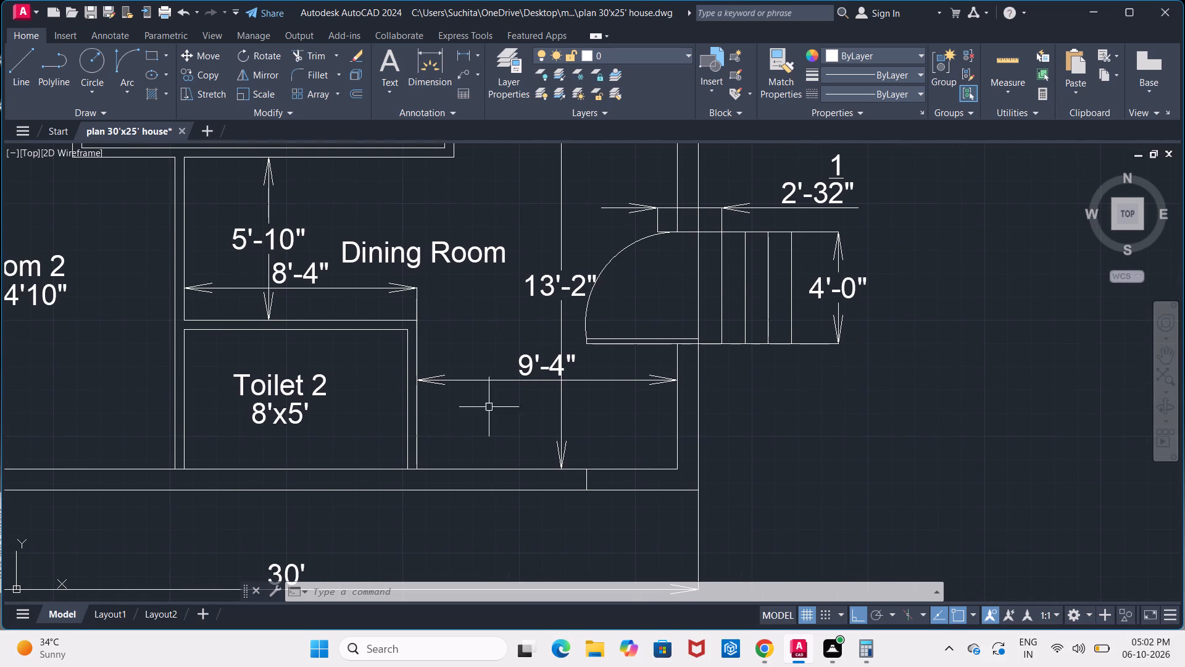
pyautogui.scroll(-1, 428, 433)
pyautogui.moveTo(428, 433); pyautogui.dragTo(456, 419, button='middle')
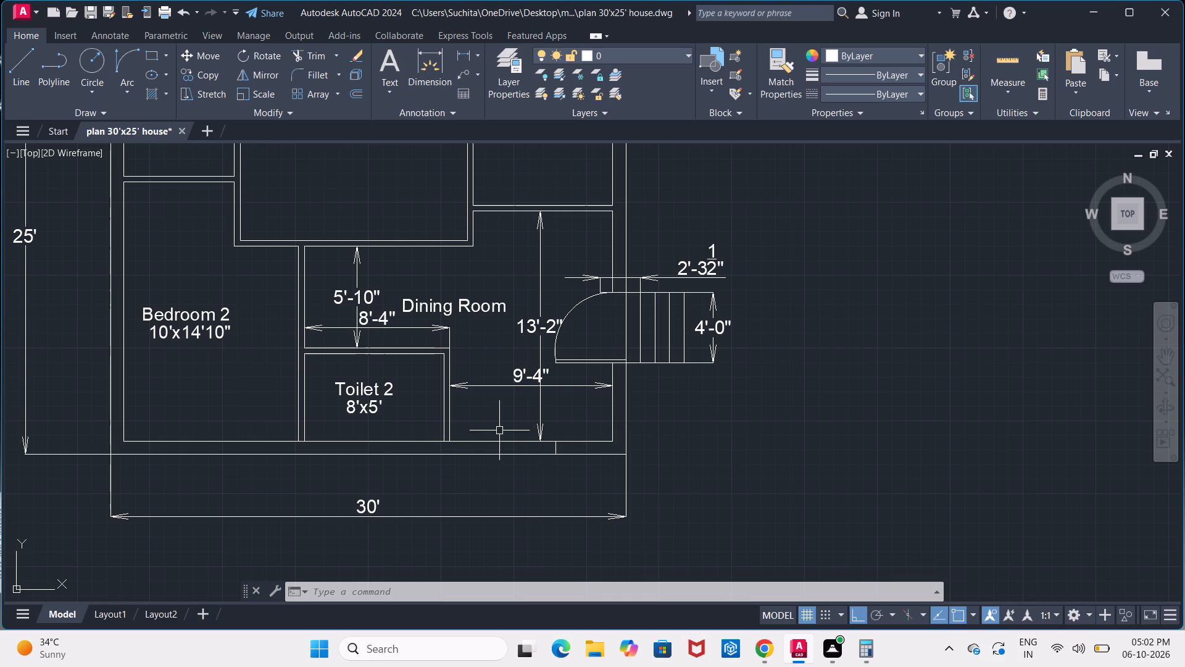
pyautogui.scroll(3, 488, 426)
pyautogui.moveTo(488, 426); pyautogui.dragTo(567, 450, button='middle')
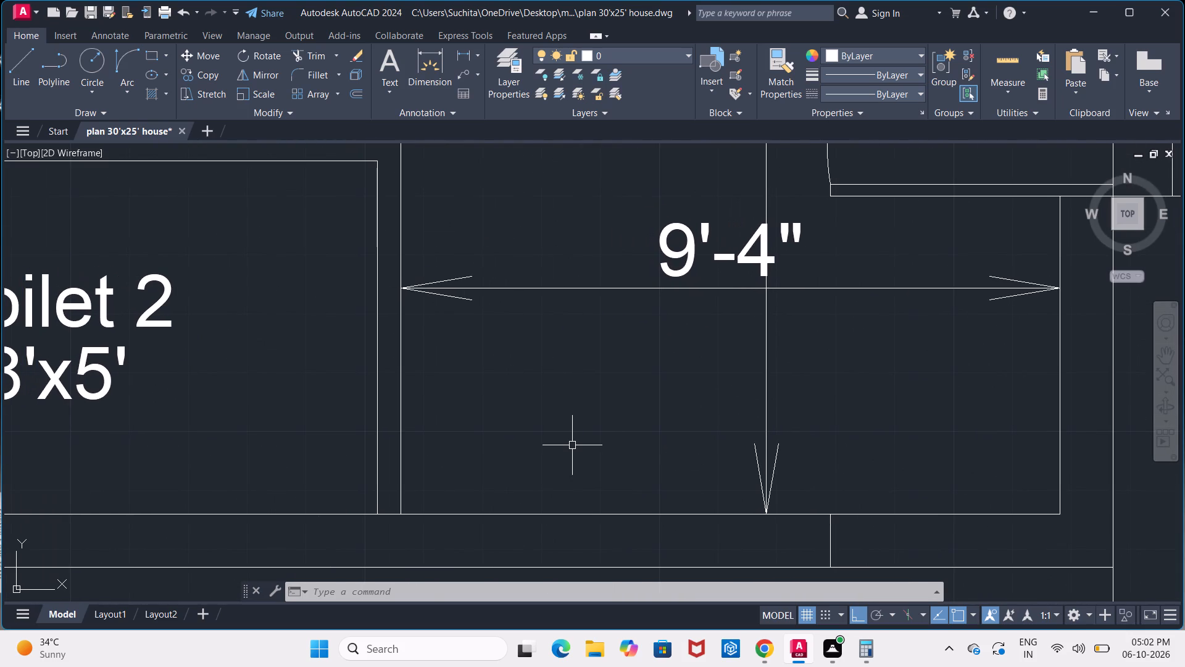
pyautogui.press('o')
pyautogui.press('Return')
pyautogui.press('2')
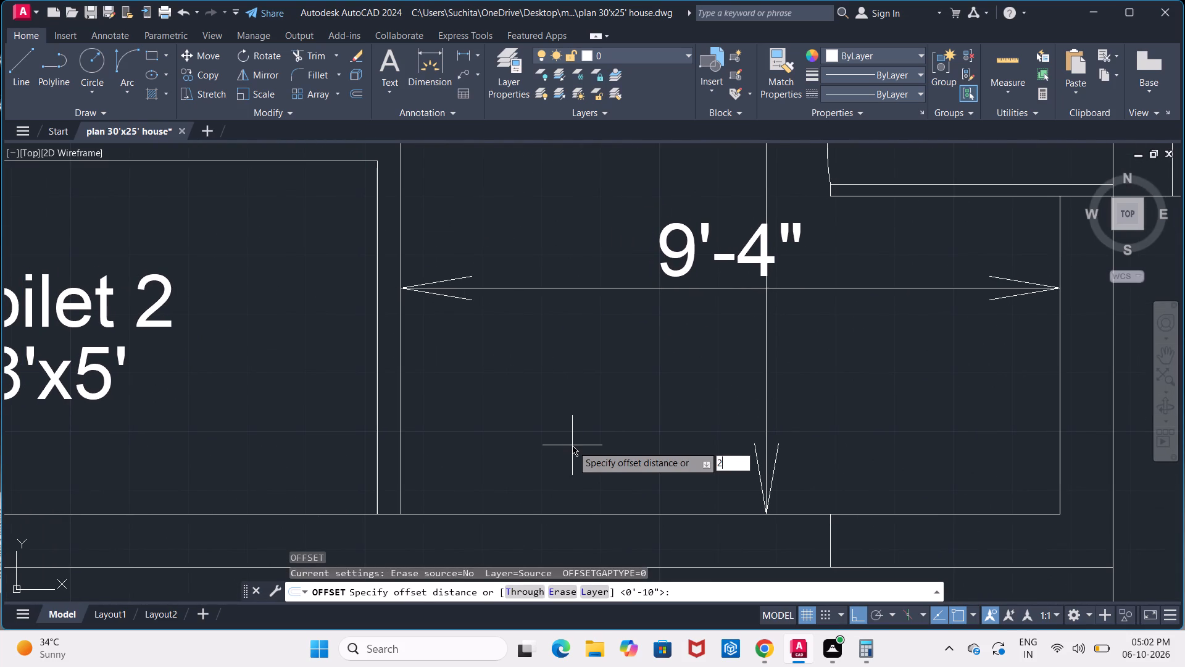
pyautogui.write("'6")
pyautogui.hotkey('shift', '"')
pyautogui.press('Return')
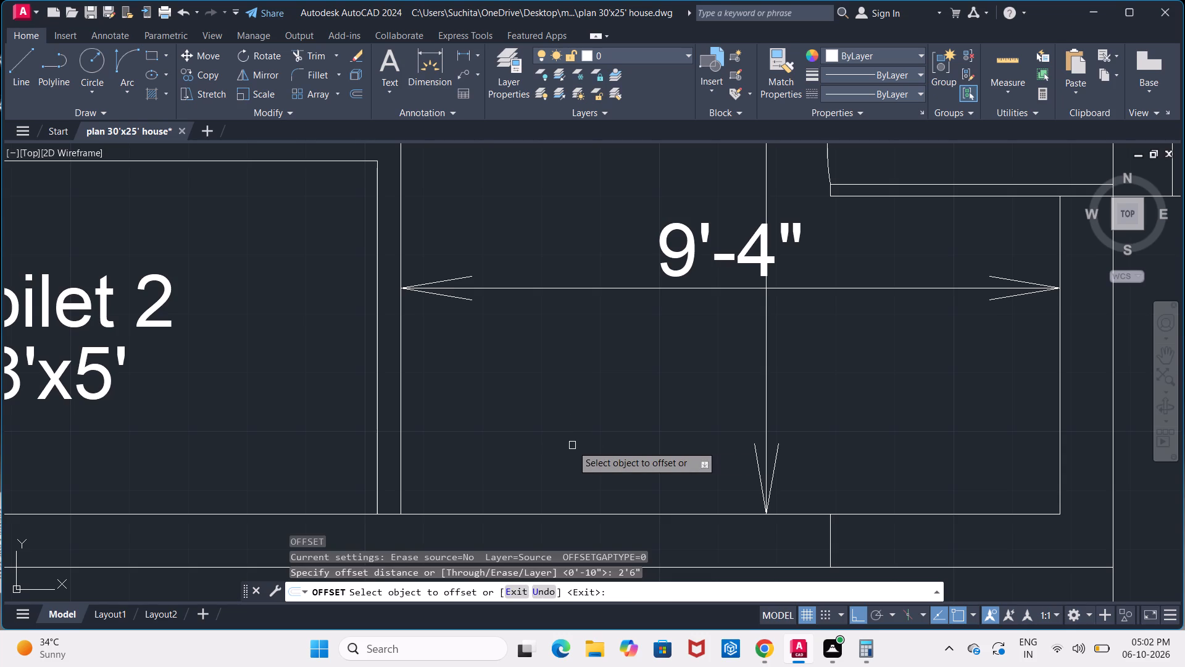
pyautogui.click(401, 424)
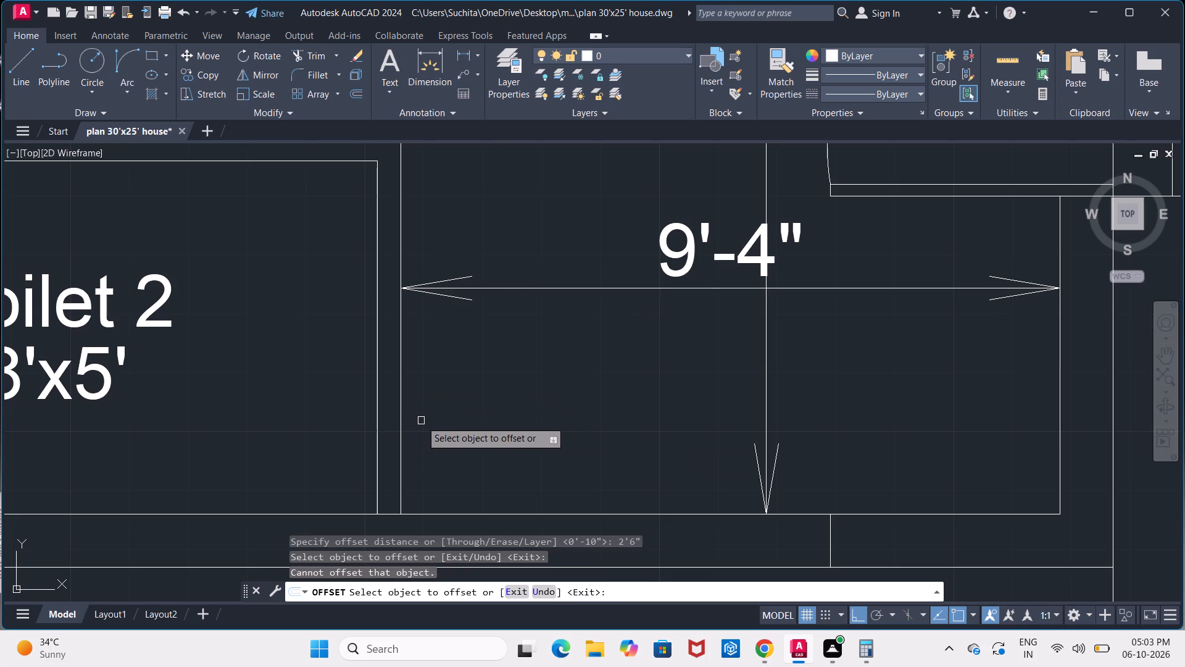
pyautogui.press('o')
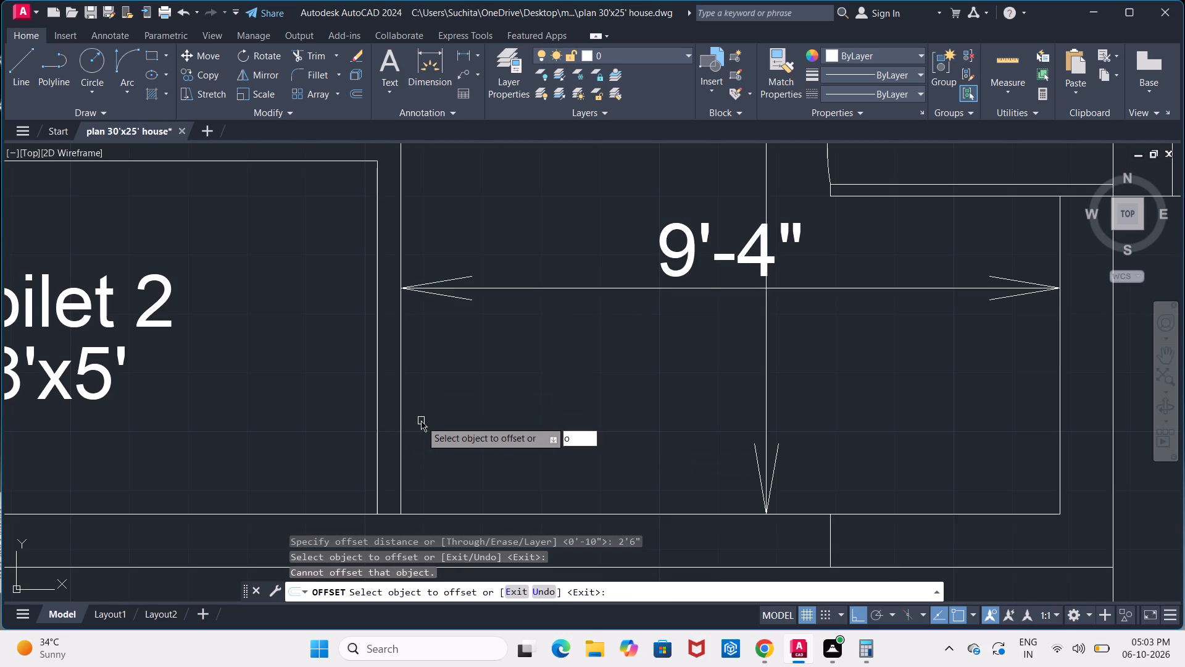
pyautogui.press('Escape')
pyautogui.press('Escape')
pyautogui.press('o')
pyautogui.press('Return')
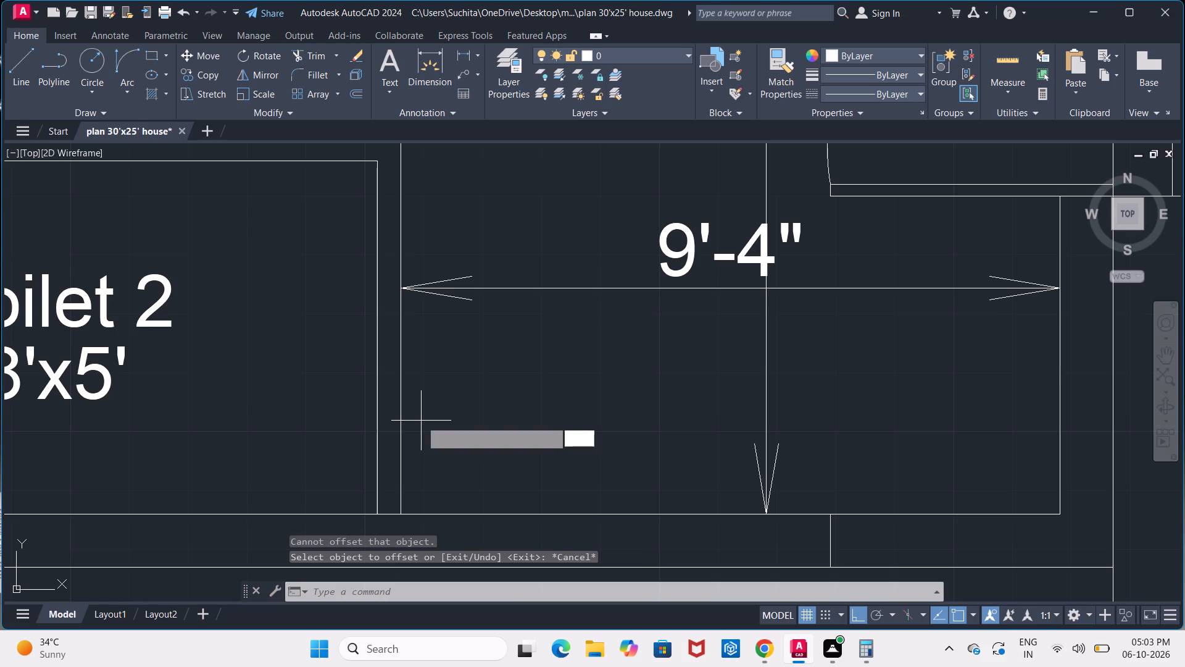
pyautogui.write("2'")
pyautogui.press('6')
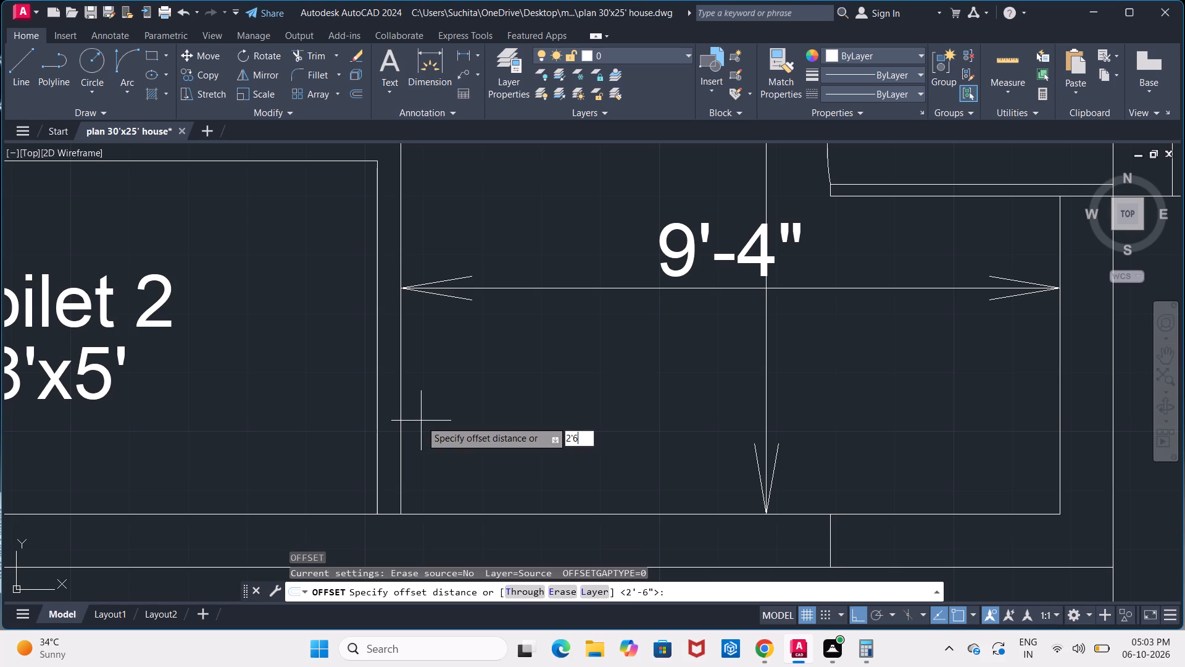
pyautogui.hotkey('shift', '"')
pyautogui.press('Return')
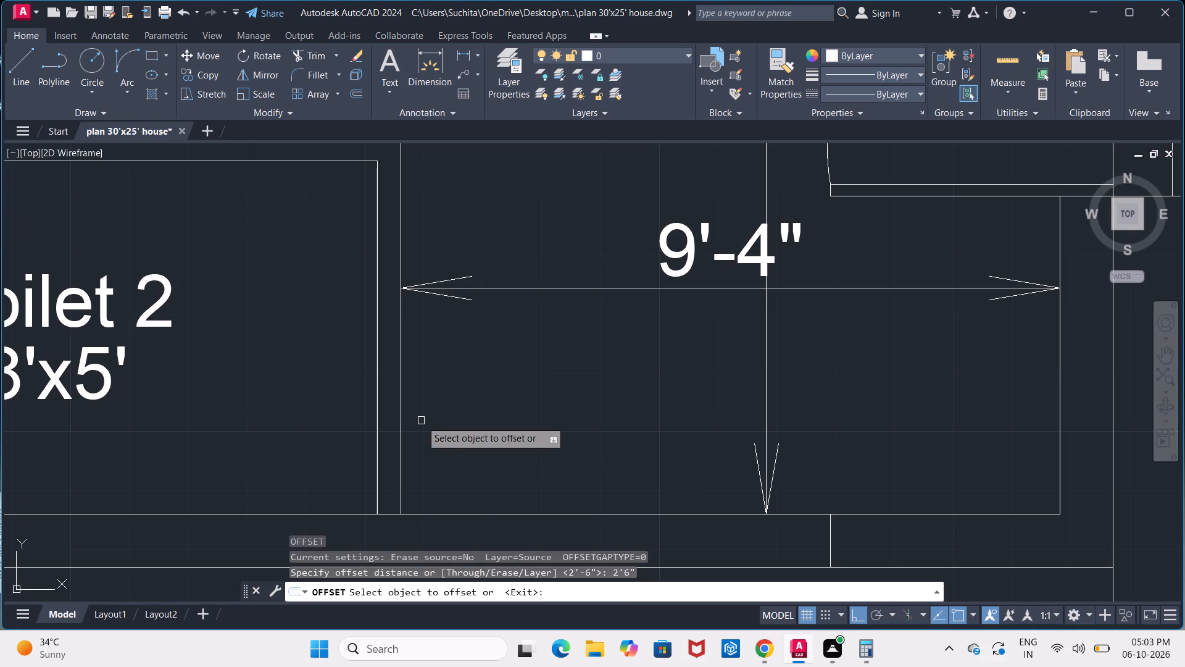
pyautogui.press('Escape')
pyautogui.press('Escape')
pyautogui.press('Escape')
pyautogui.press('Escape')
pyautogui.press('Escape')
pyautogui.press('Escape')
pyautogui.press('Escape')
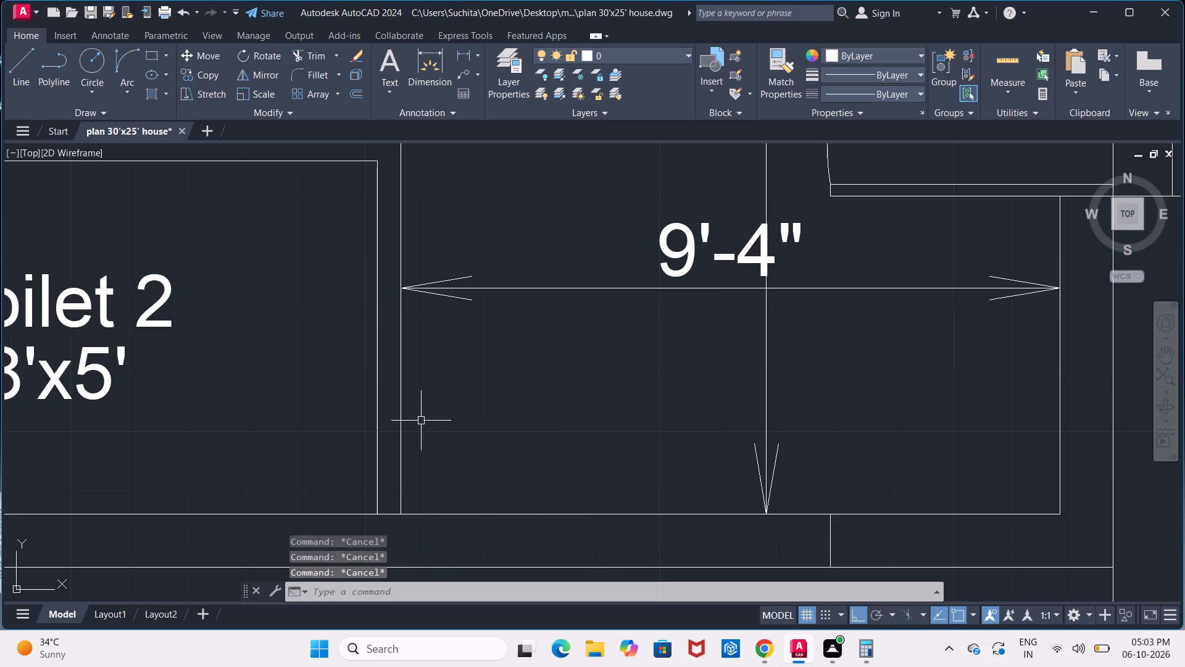
# Offset the outer line of Toilet 2's wall facing the 9'-4" passage by 2'6" into the toilet.
pyautogui.press('o')
pyautogui.press('Return')
pyautogui.press('2')
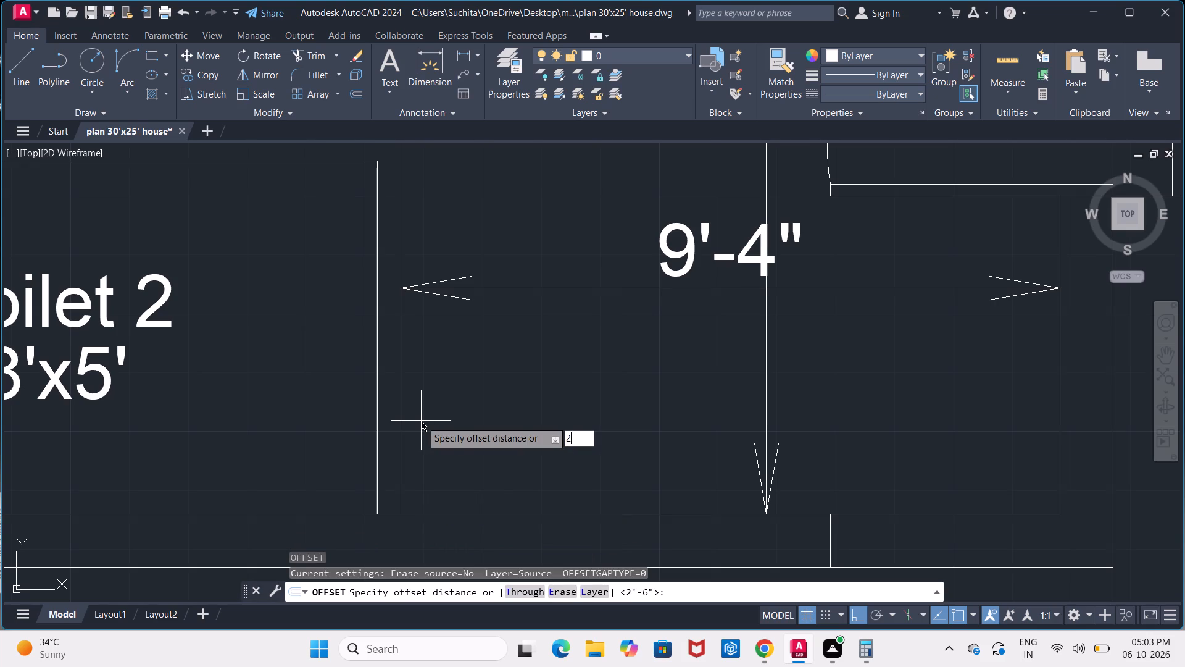
pyautogui.write('\'6"')
pyautogui.press('Return')
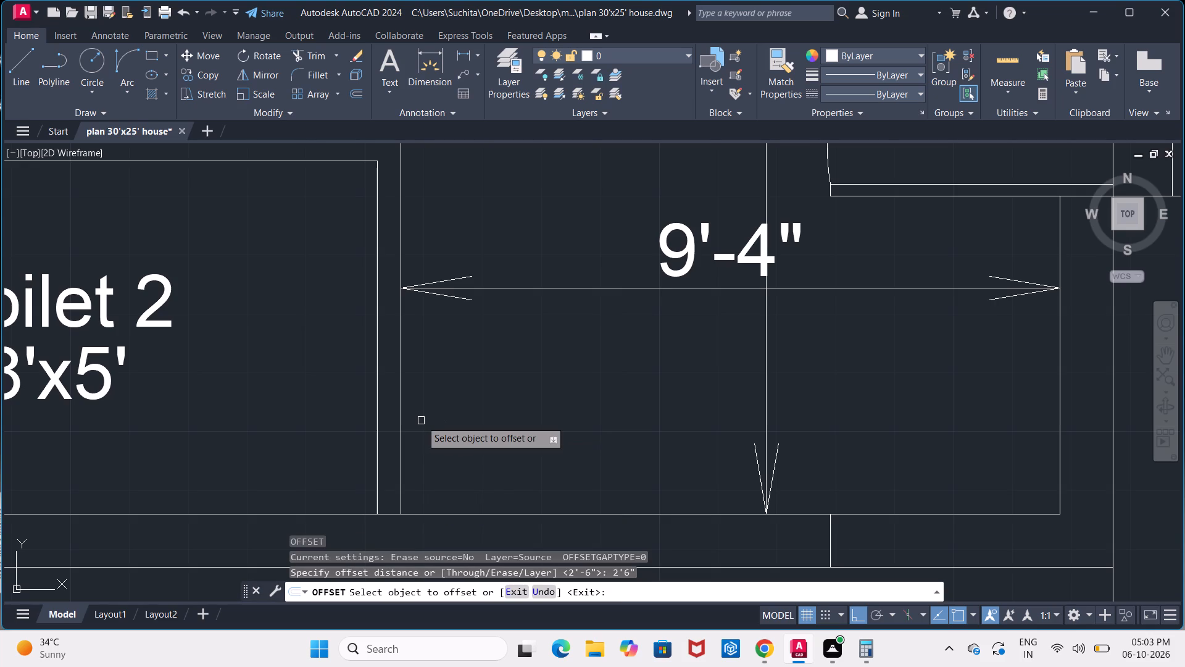
pyautogui.click(401, 432)
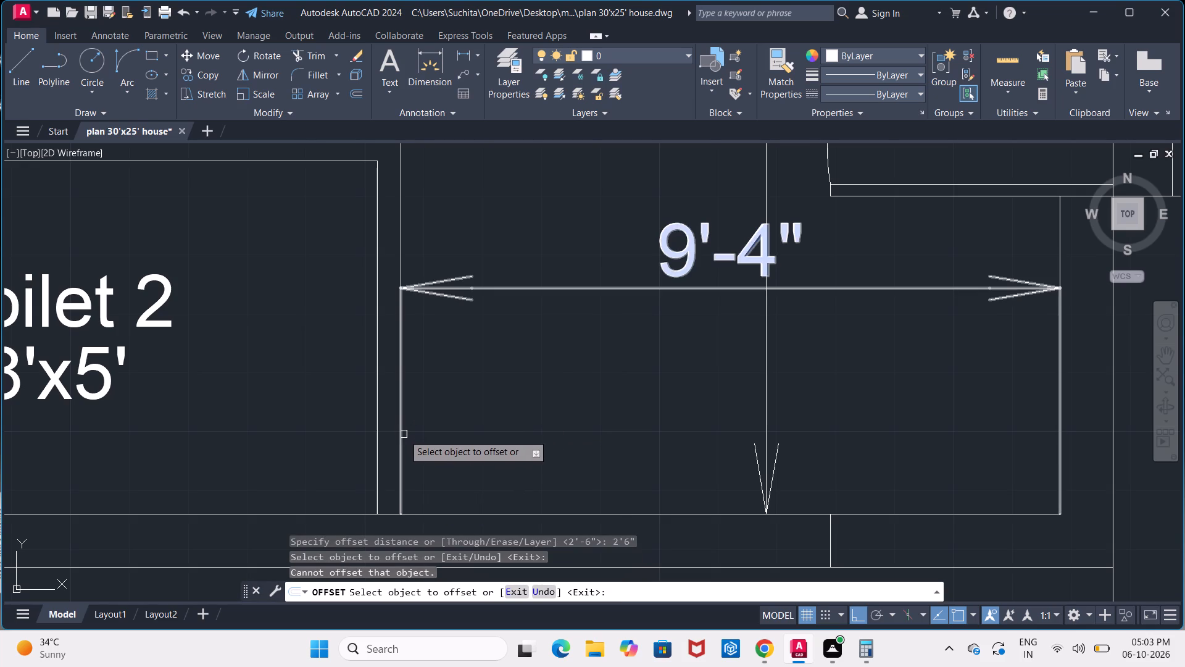
pyautogui.click(399, 440)
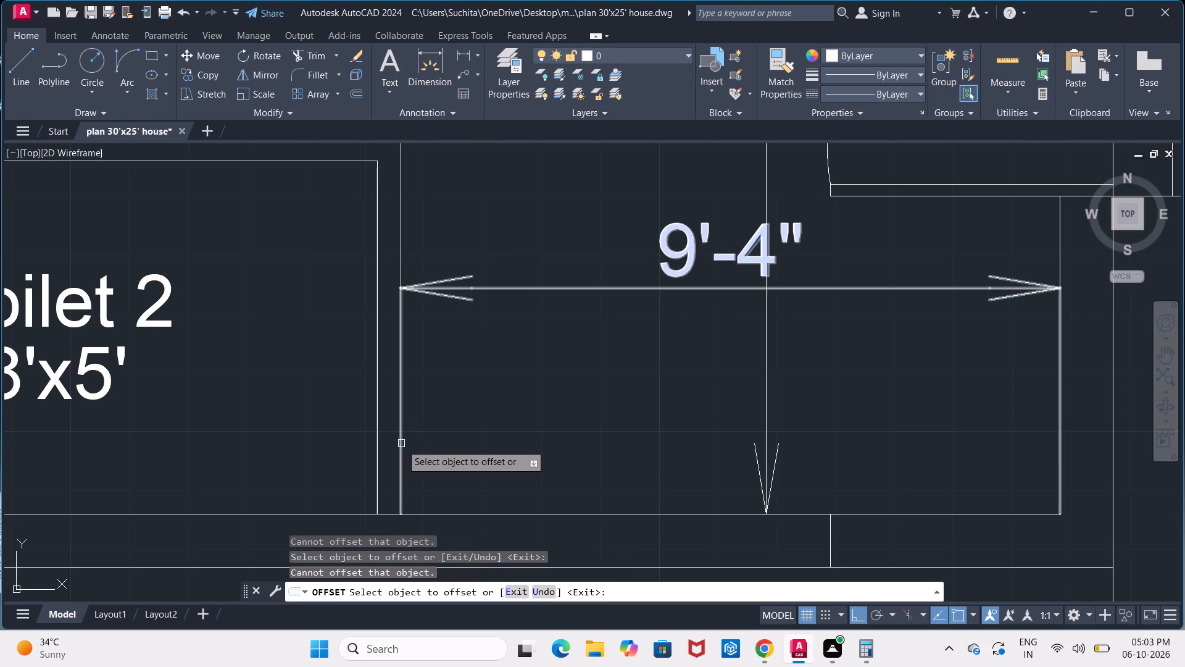
pyautogui.click(401, 448)
pyautogui.scroll(-3, 400, 448)
pyautogui.scroll(1, 399, 447)
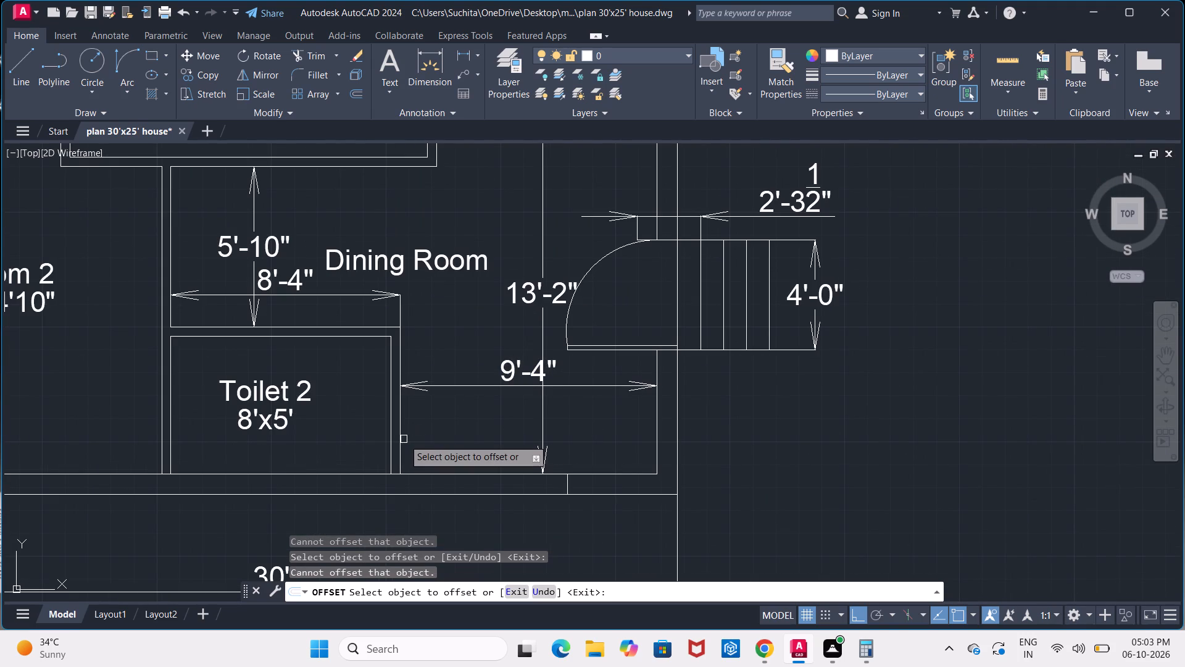
pyautogui.click(399, 363)
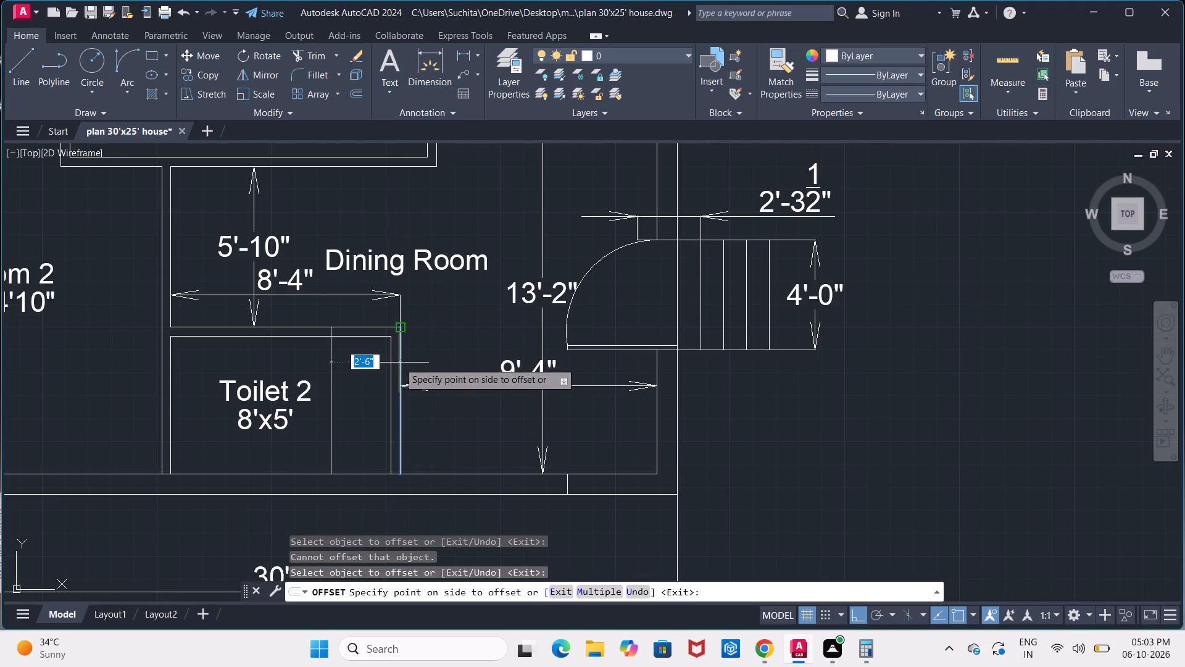
pyautogui.click(356, 374)
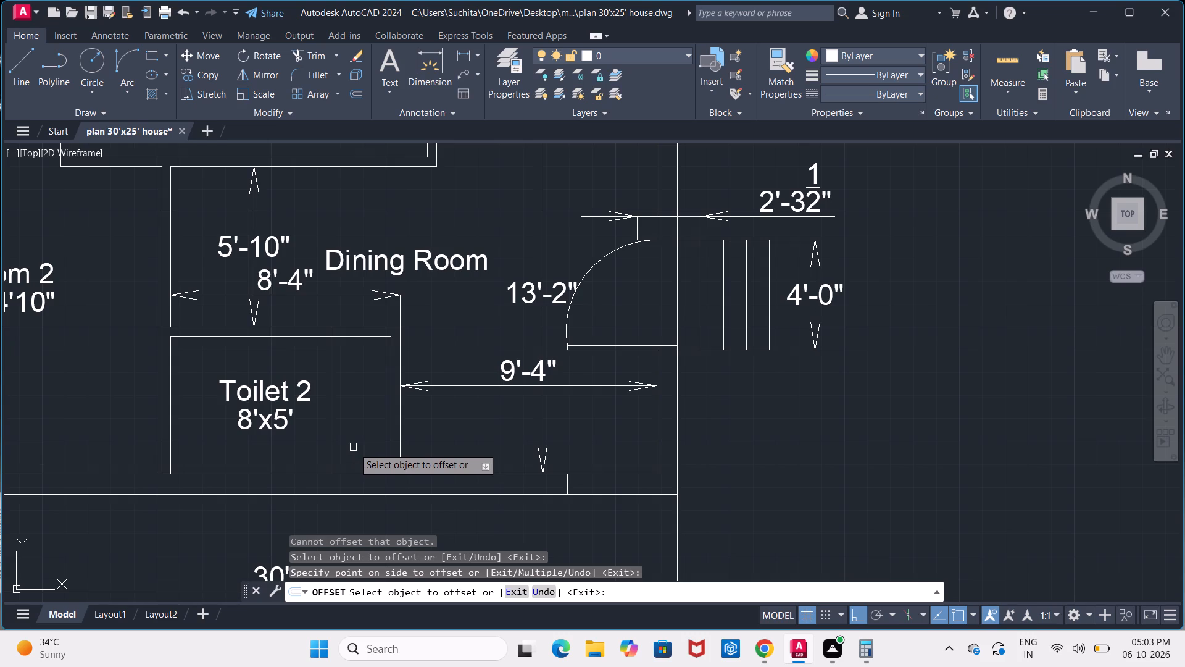
pyautogui.press('Escape')
# Offset Toilet 2's bottom wall line 2" into the room, and offset the resulting line another 2" the same way.
pyautogui.press('o')
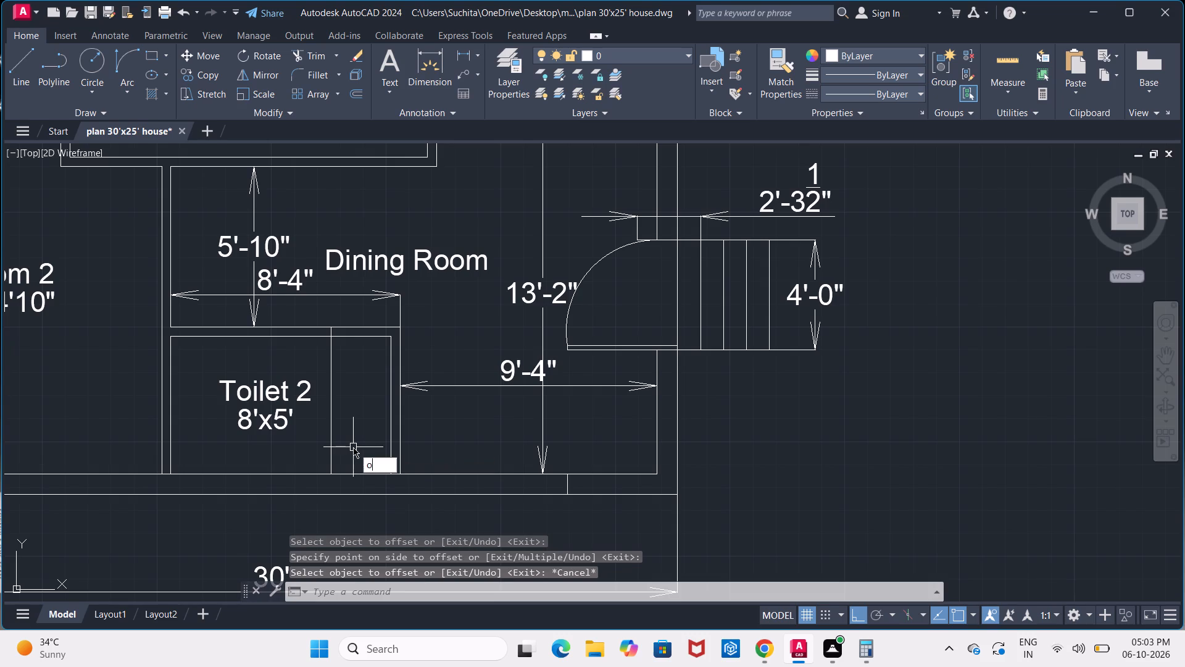
pyautogui.press('Return')
pyautogui.write('2"')
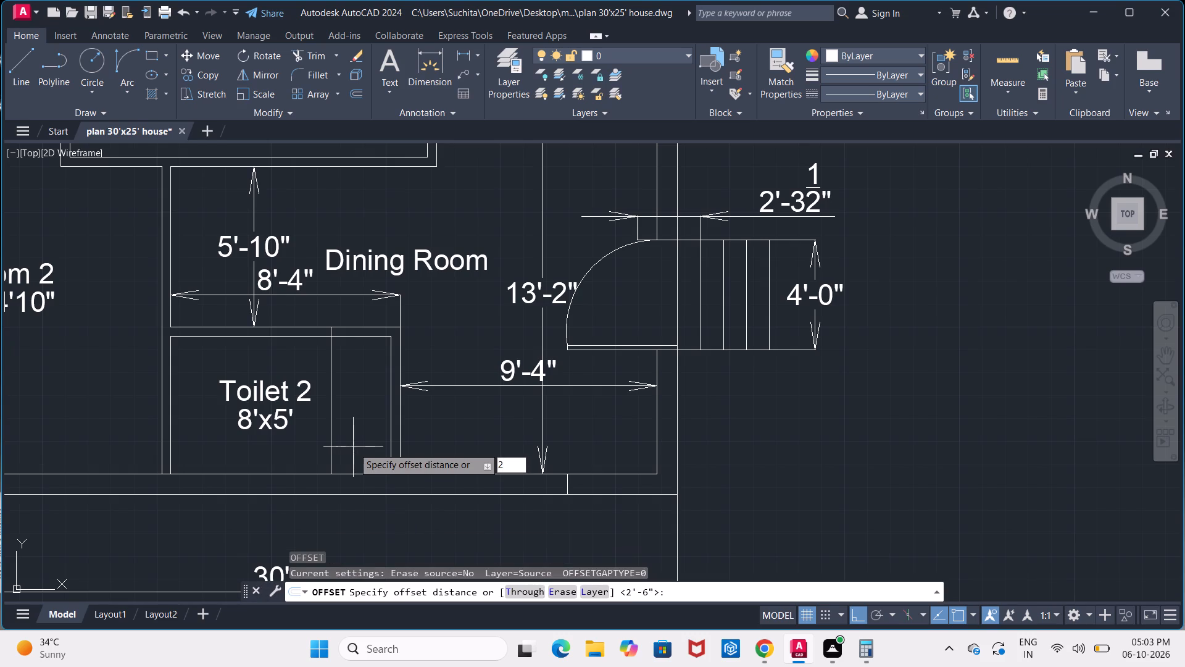
pyautogui.press('Return')
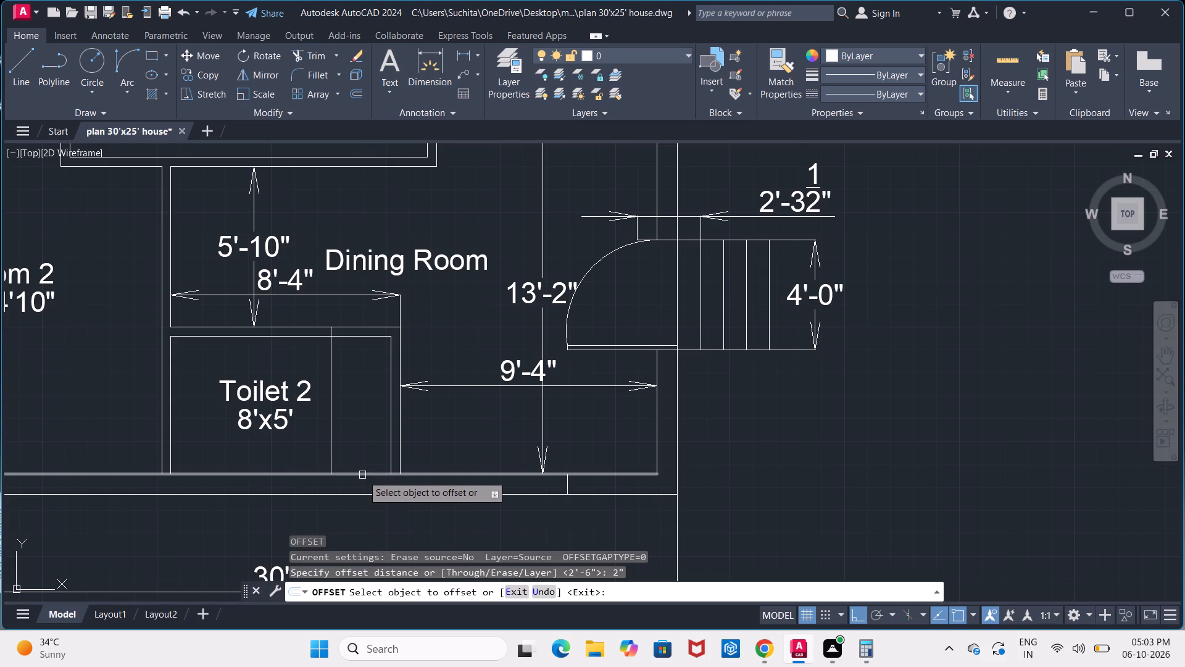
pyautogui.click(362, 475)
pyautogui.click(367, 443)
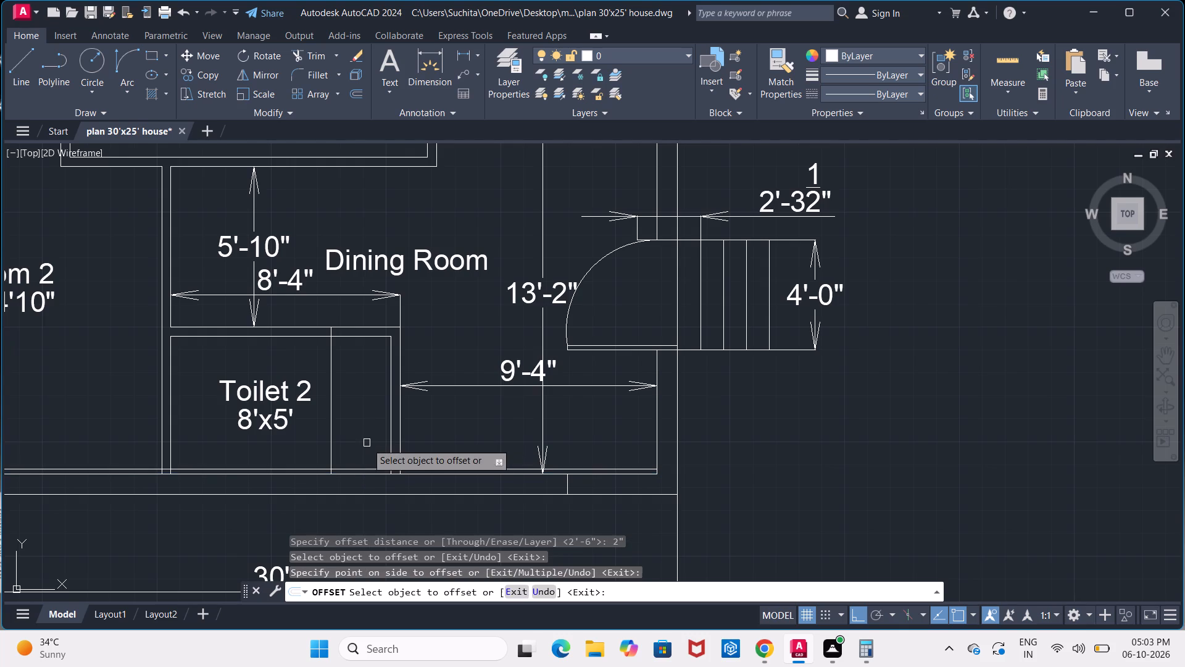
pyautogui.click(360, 469)
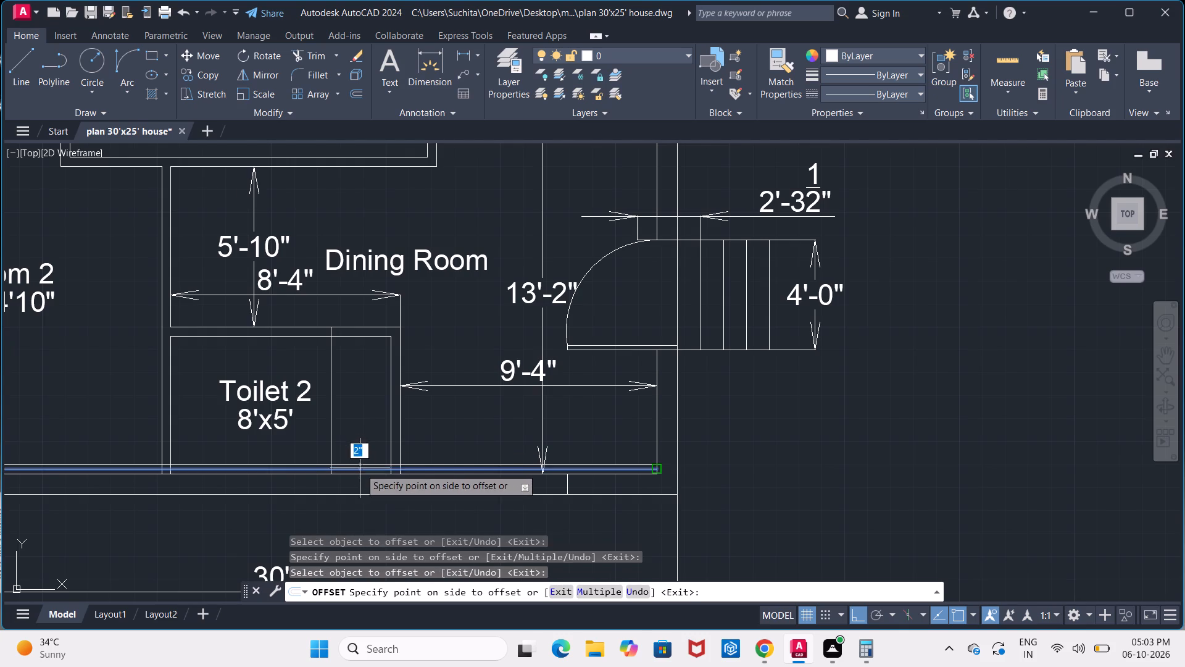
pyautogui.click(356, 453)
pyautogui.scroll(3, 356, 476)
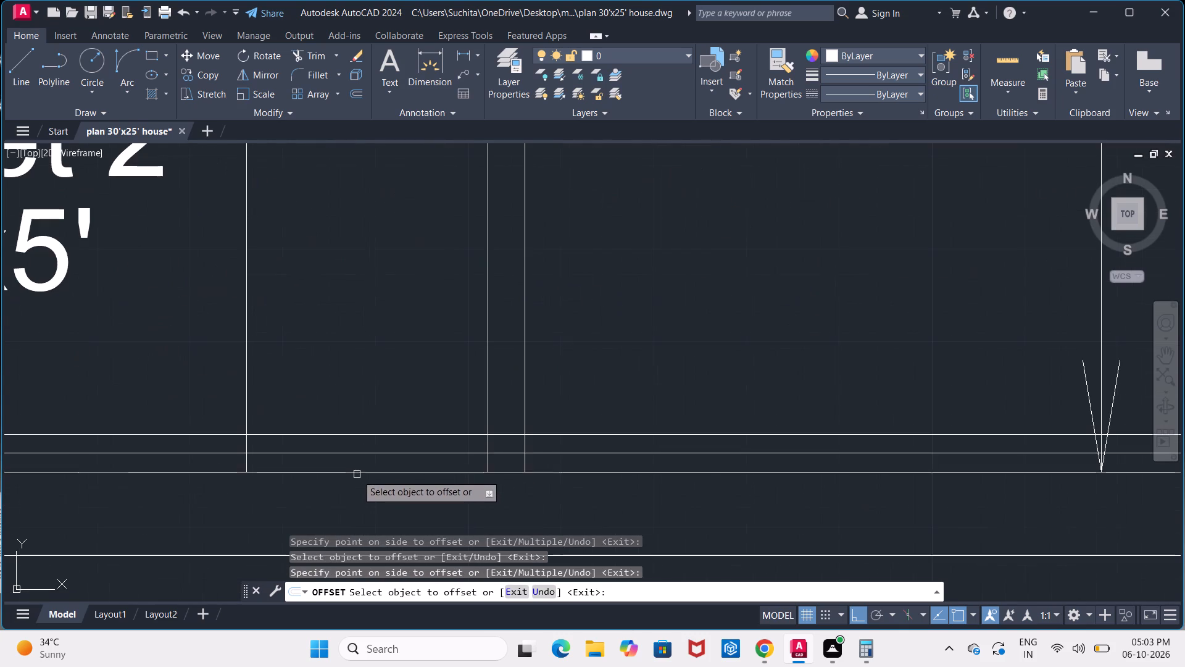
pyautogui.press('Escape')
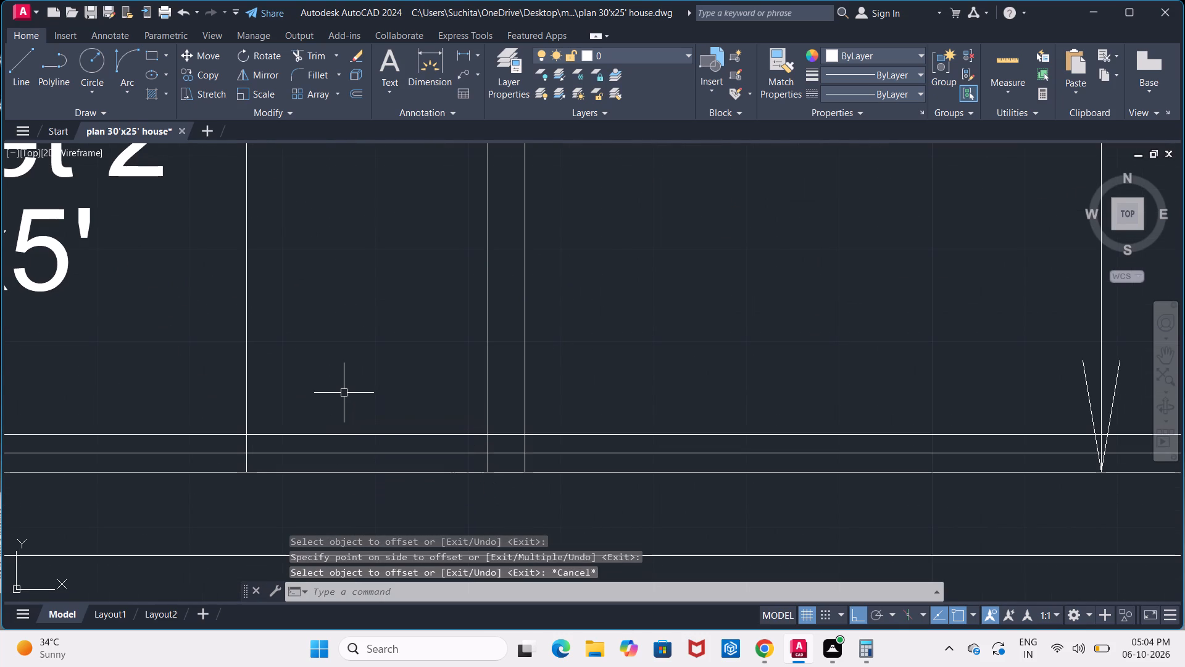
# Trim the 2" offset lines and the 2'6" vertical line to leave a thin door leaf at Toilet 2's lower passage-side corner.
pyautogui.write('tr')
pyautogui.press('Return')
pyautogui.press('Return')
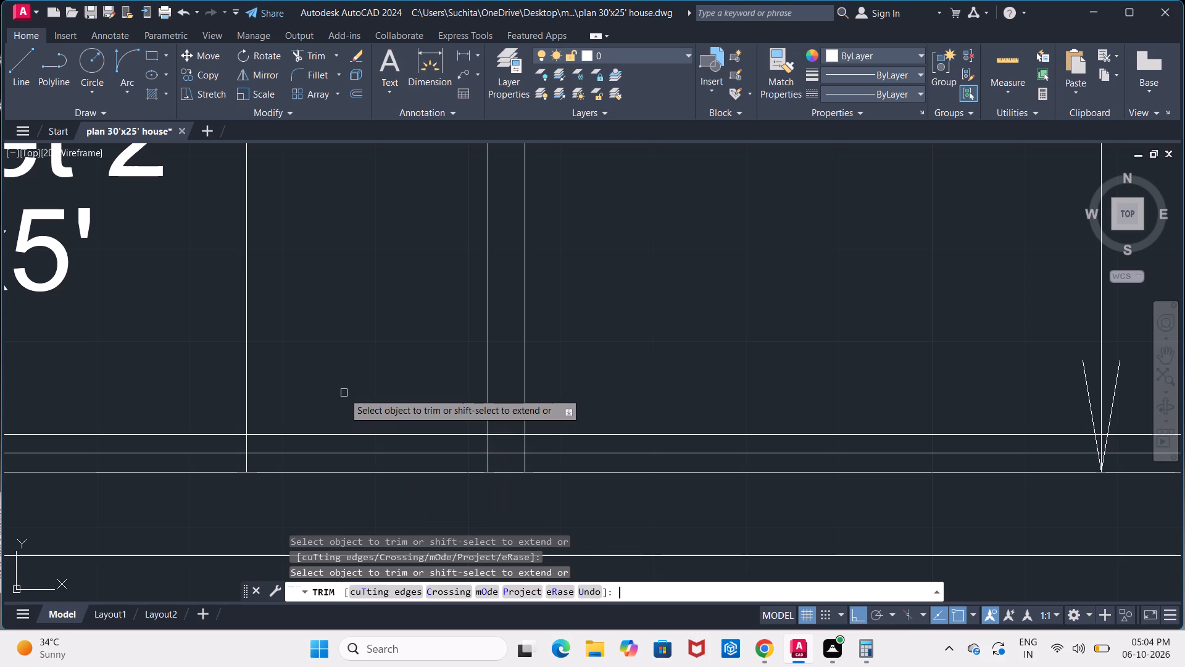
pyautogui.click(248, 464)
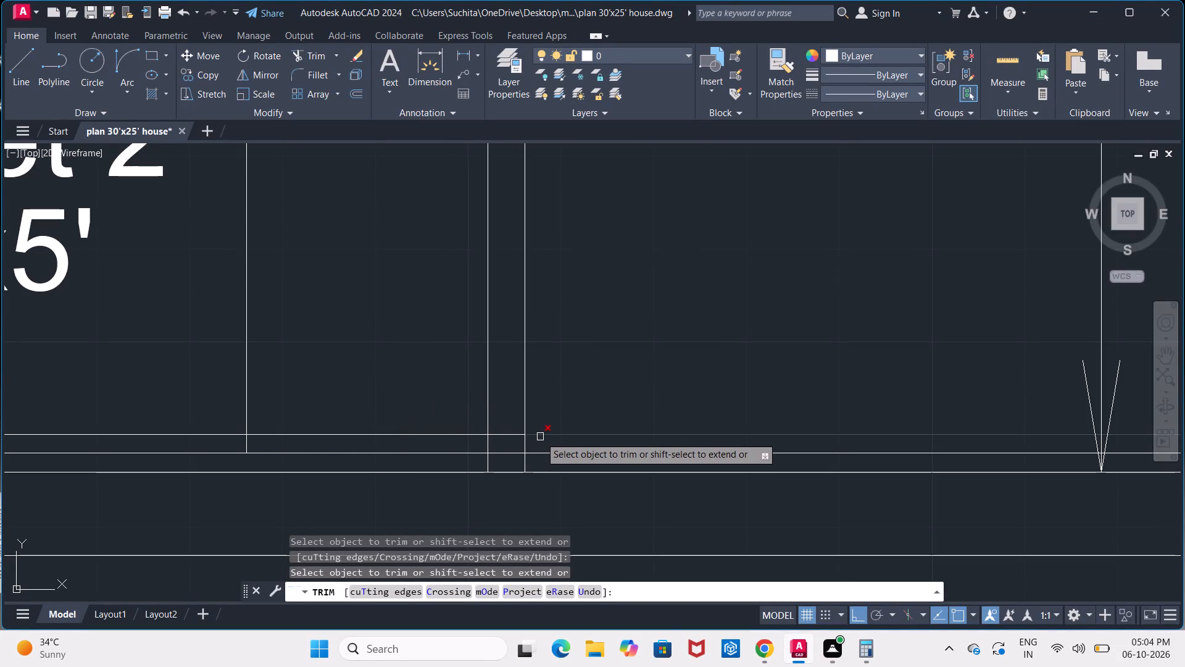
pyautogui.click(540, 437)
pyautogui.click(540, 452)
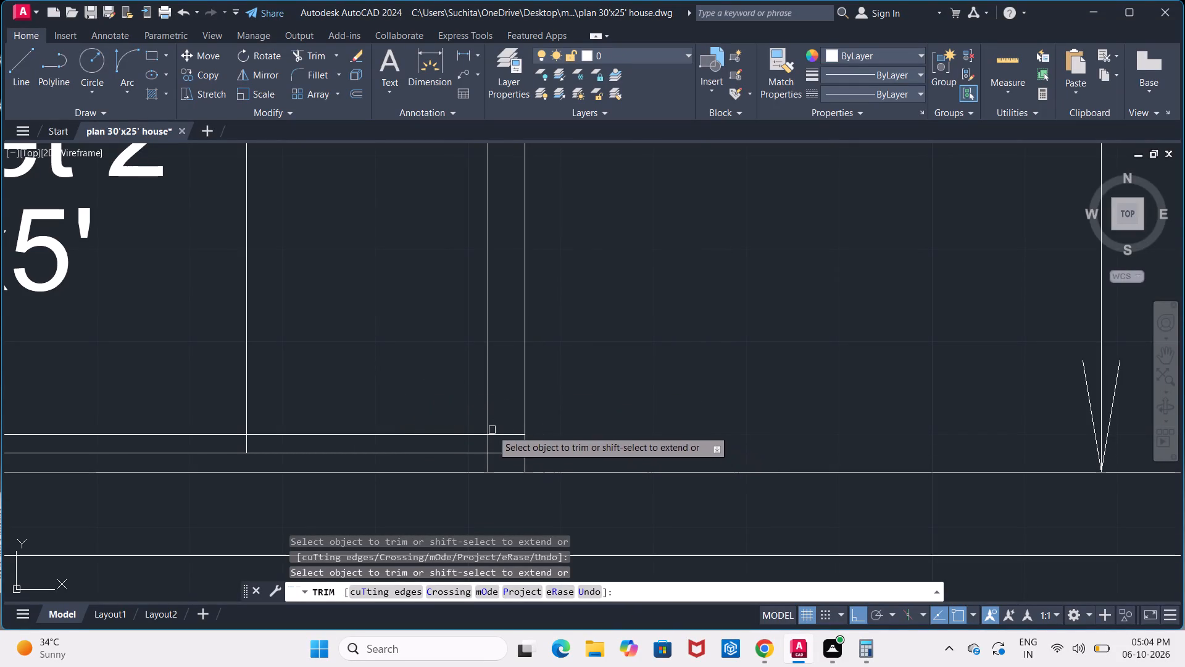
pyautogui.click(504, 435)
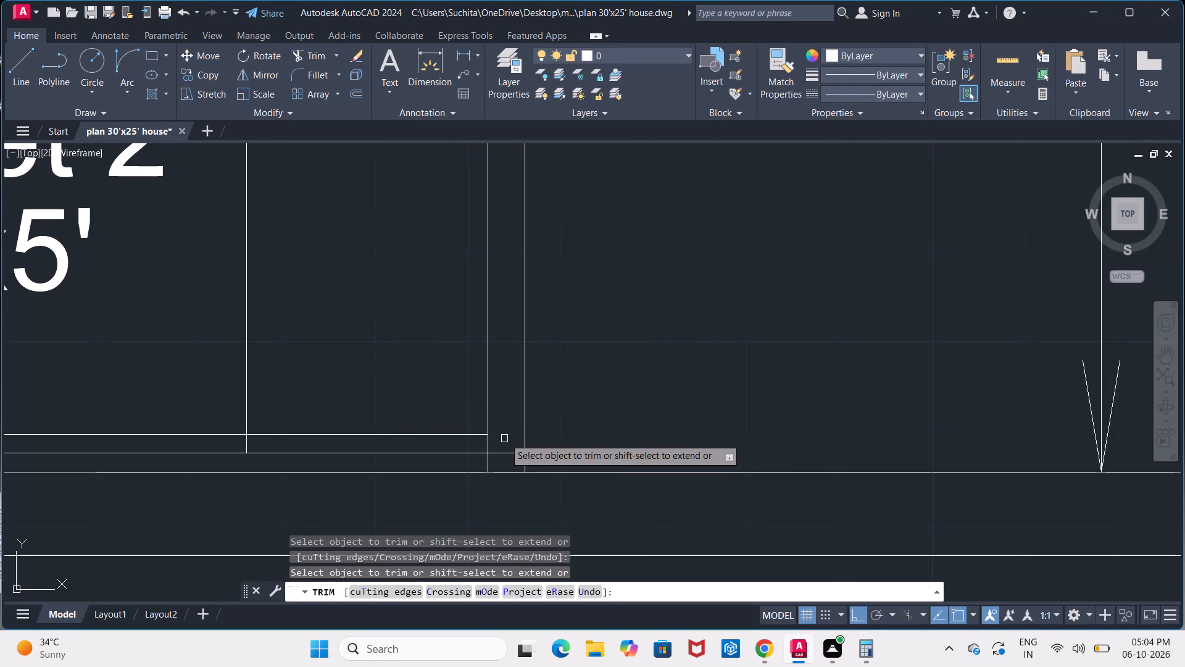
pyautogui.scroll(-1, 504, 438)
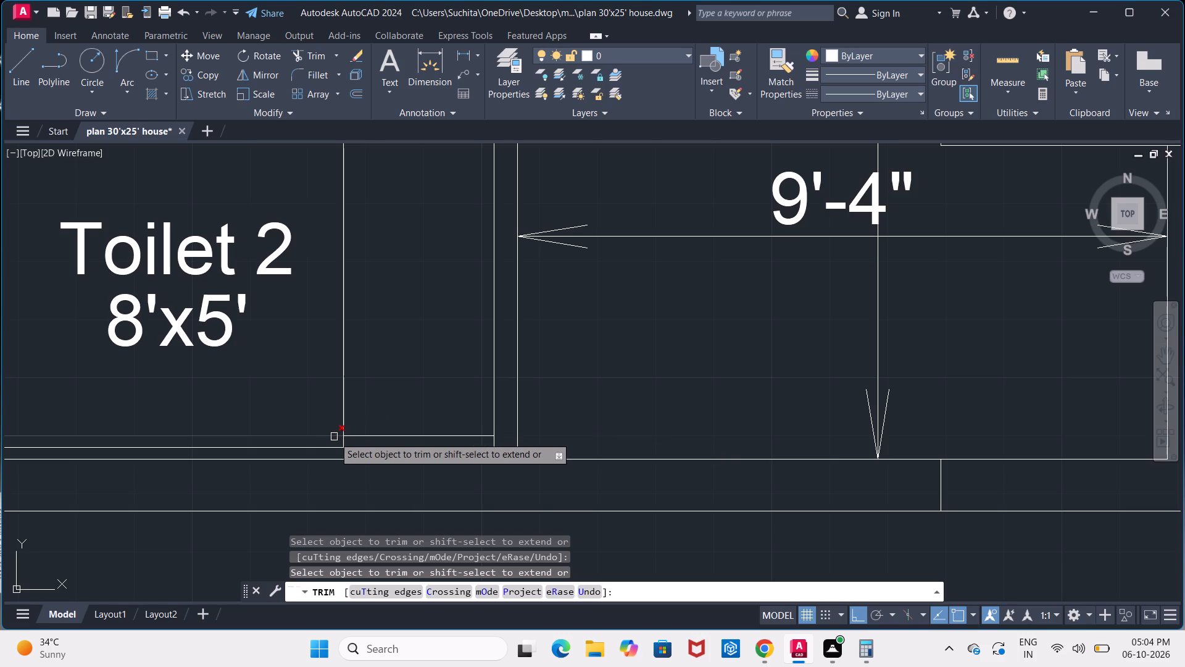
pyautogui.click(335, 436)
pyautogui.click(339, 445)
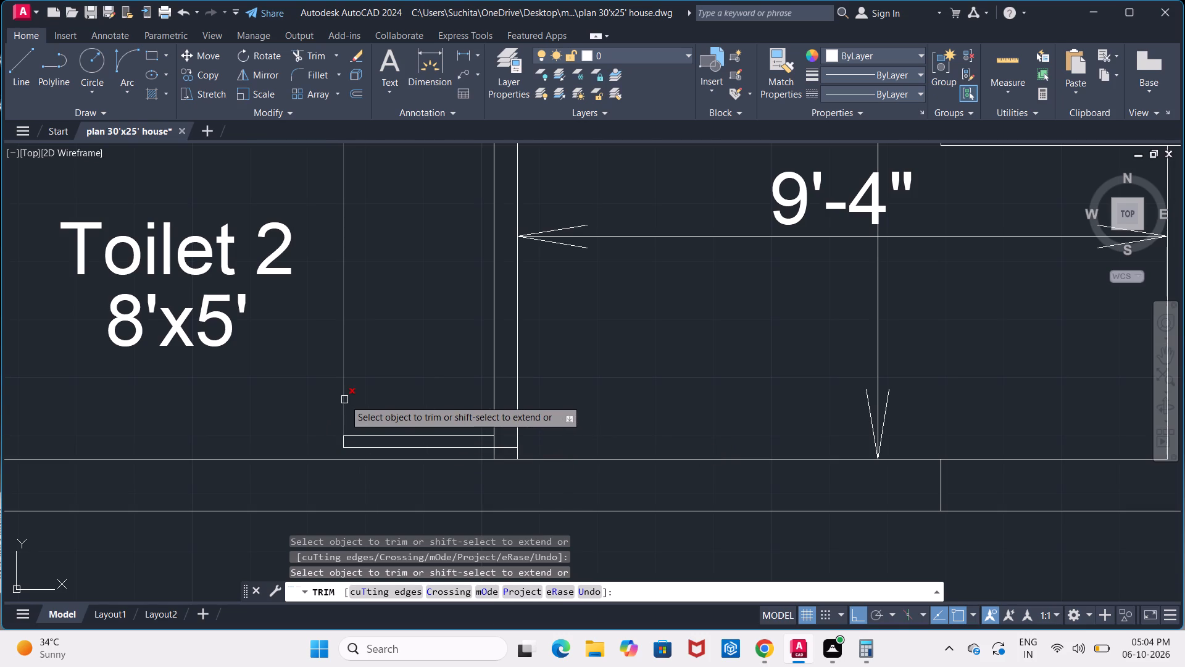
pyautogui.click(344, 400)
# Trim Toilet 2's inner wall line between the two leaf lines, and the bottom wall line within the passage-side wall's thickness.
pyautogui.scroll(1, 491, 435)
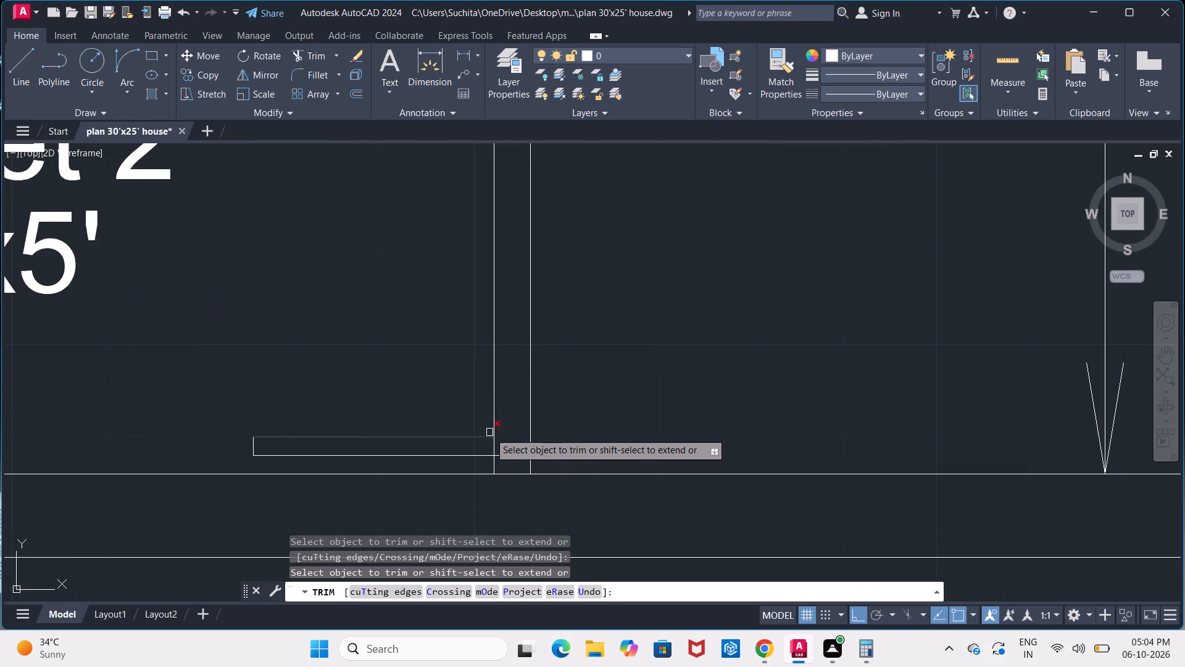
pyautogui.scroll(1, 489, 432)
pyautogui.click(494, 458)
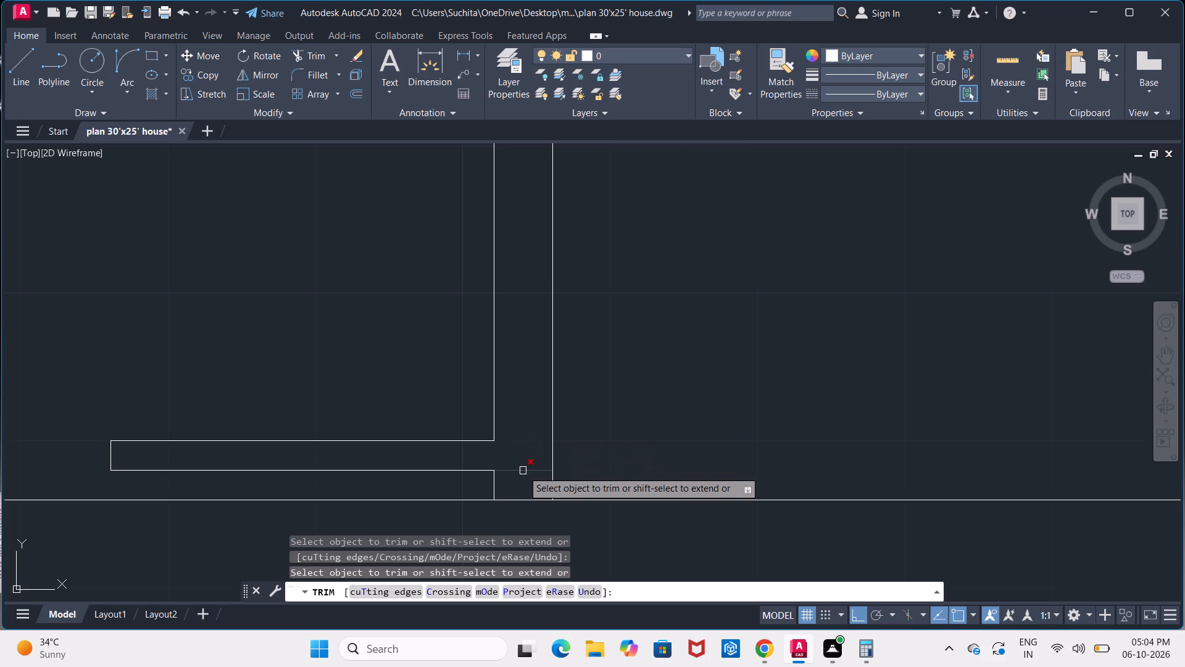
pyautogui.scroll(-1, 612, 427)
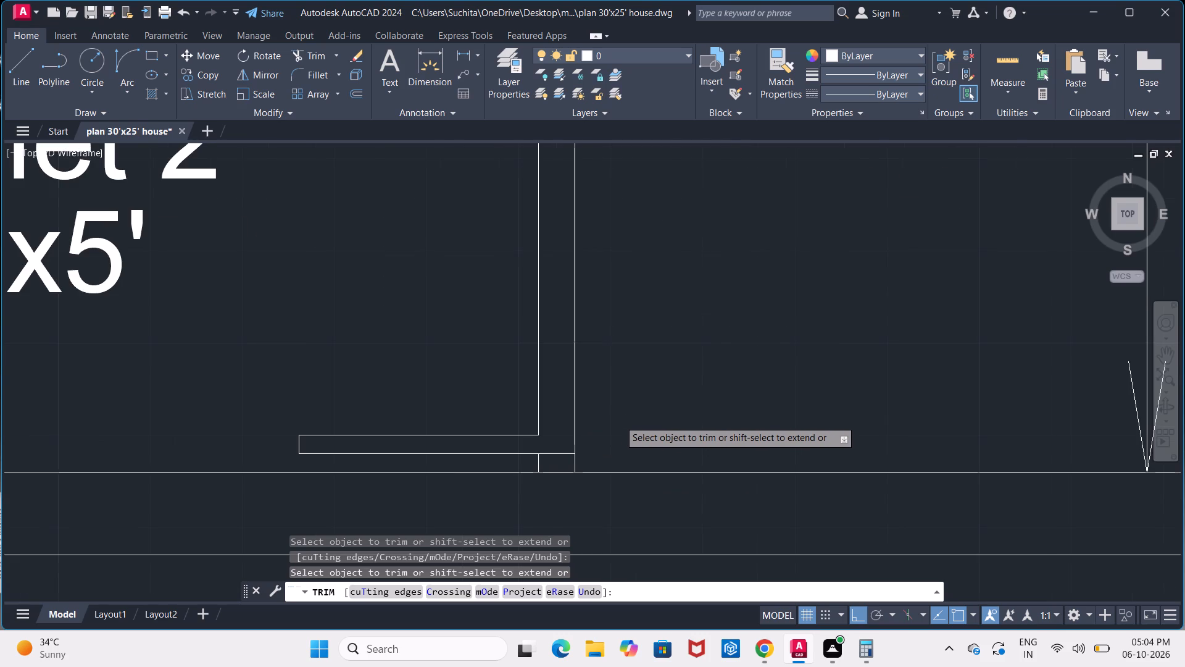
pyautogui.scroll(-2, 619, 420)
pyautogui.moveTo(622, 418); pyautogui.dragTo(561, 388, button='middle')
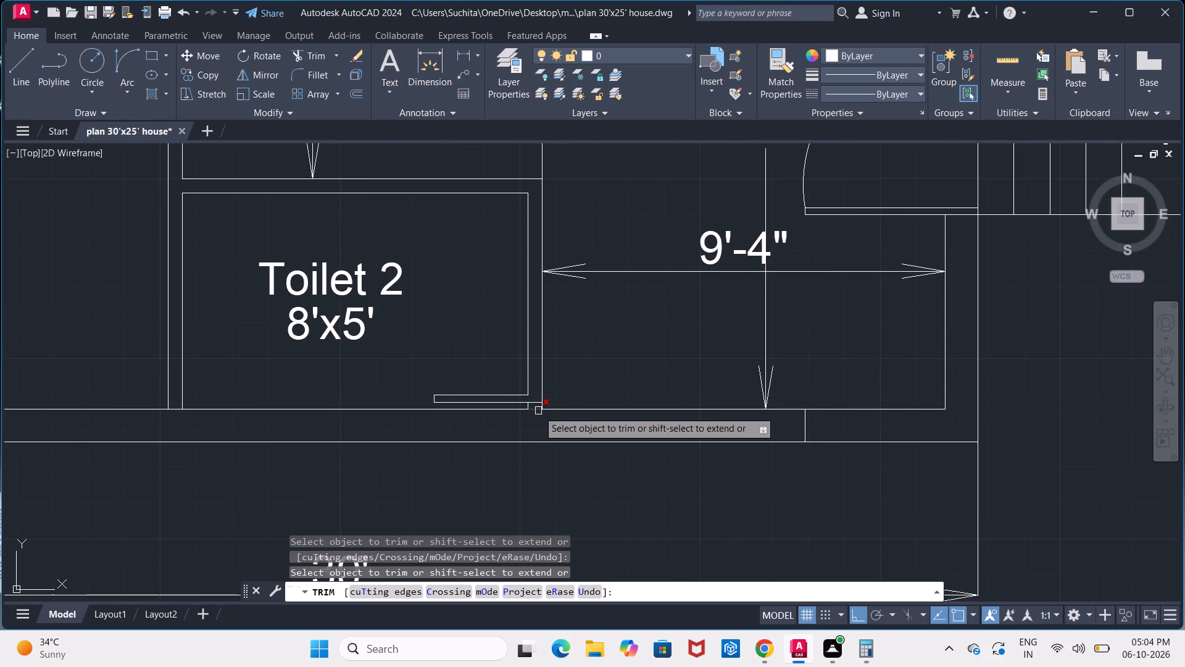
pyautogui.scroll(2, 534, 410)
pyautogui.click(528, 408)
pyautogui.scroll(-2, 531, 410)
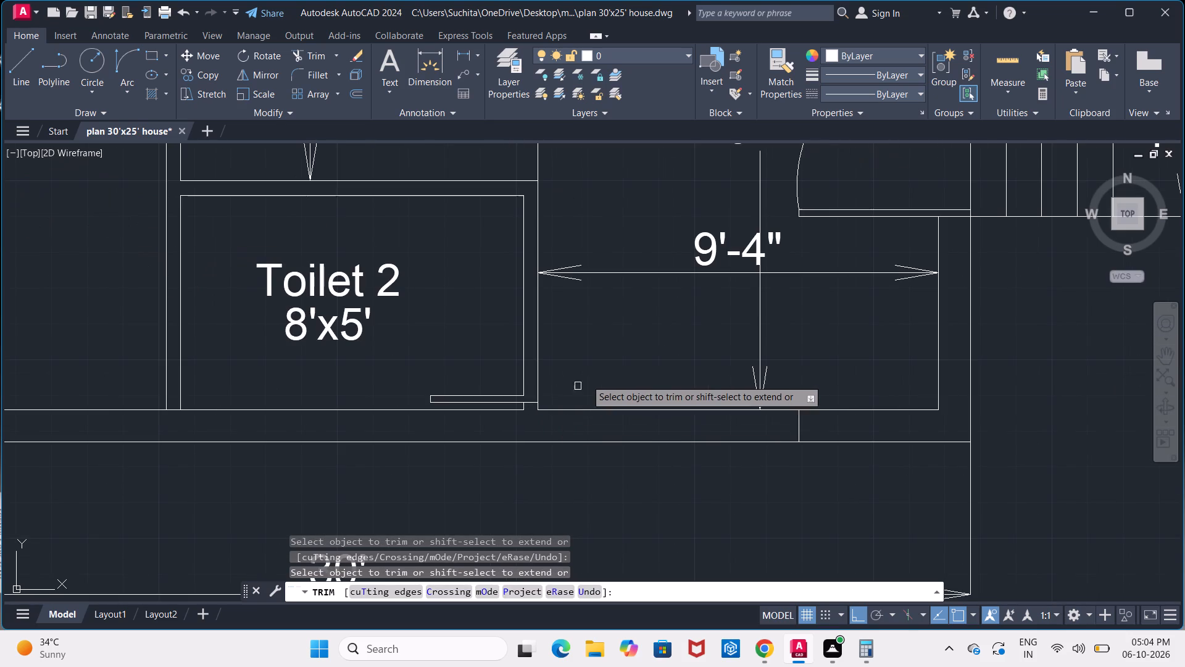
pyautogui.moveTo(594, 371); pyautogui.dragTo(473, 413, button='middle')
pyautogui.scroll(-1, 507, 393)
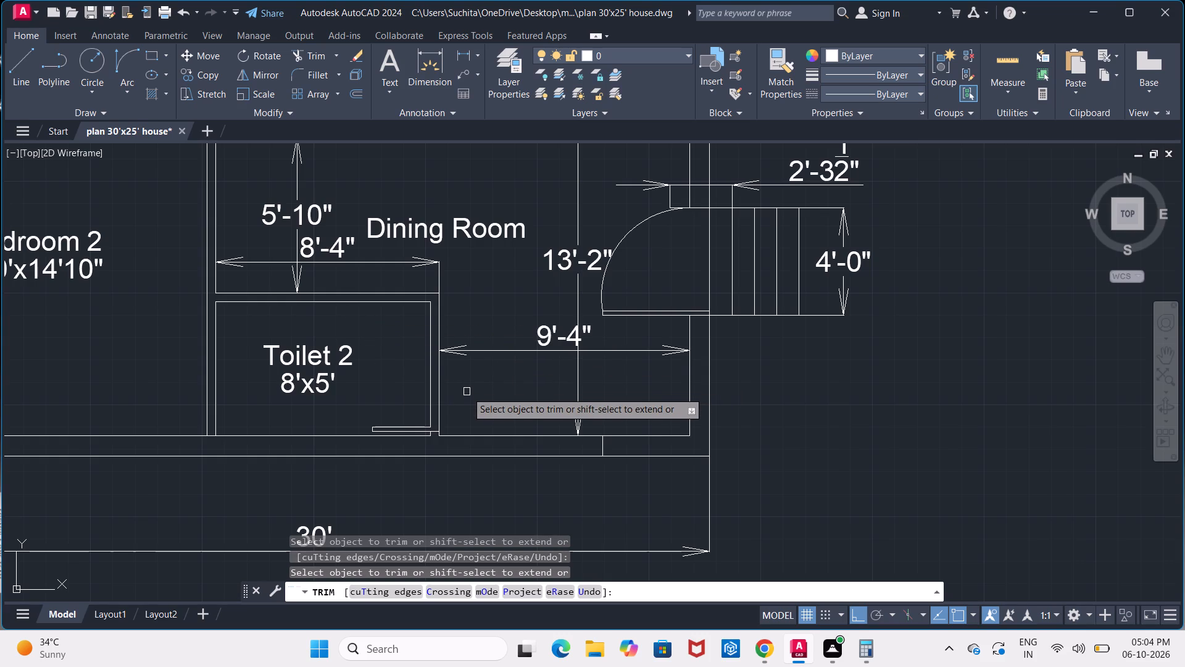
pyautogui.press('Escape')
# Offset the lower line of the entrance door leaf by 2" on the side away from the swing arc.
pyautogui.press('o')
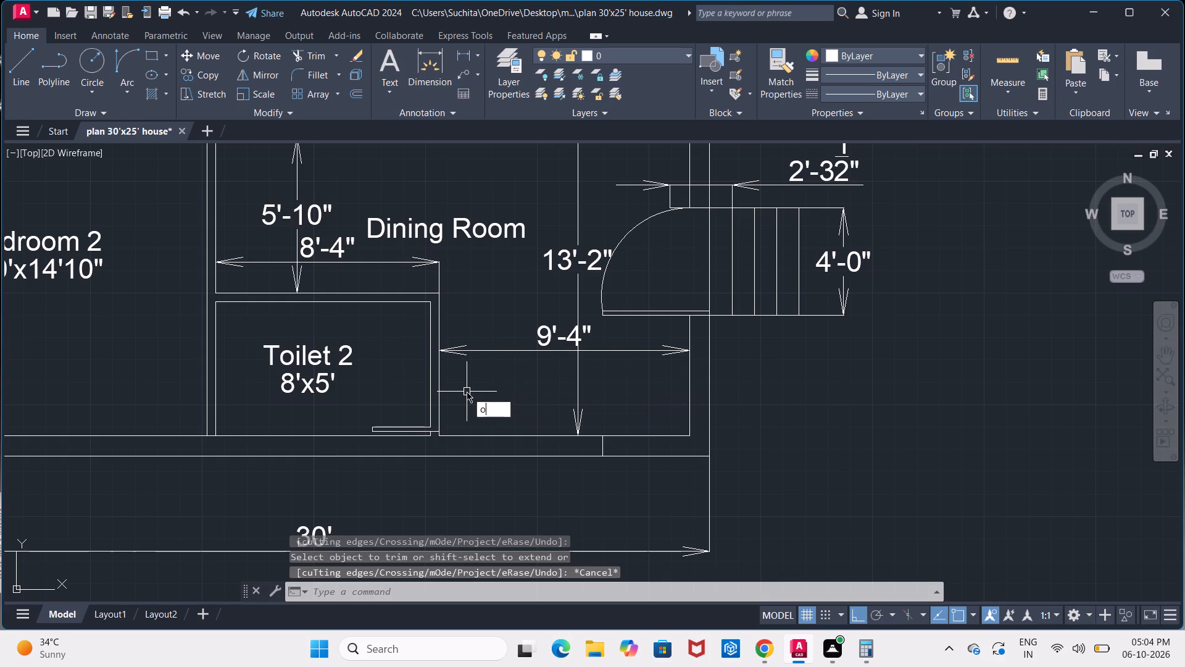
pyautogui.press('Return')
pyautogui.write('2"')
pyautogui.press('Return')
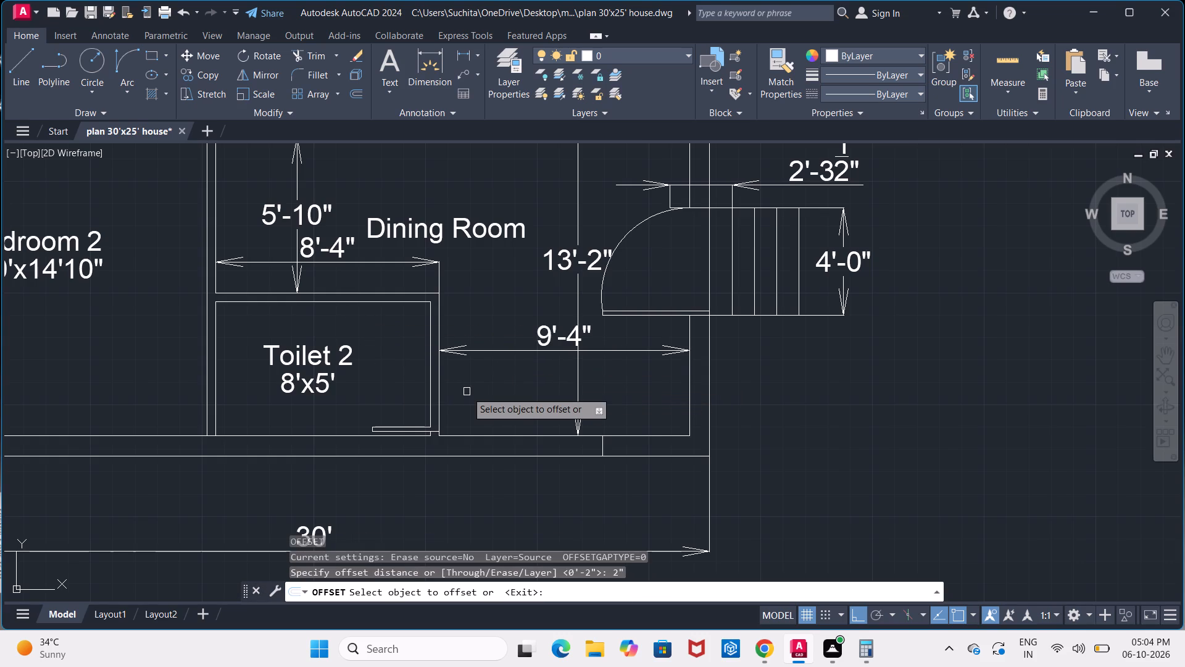
pyautogui.scroll(2, 705, 322)
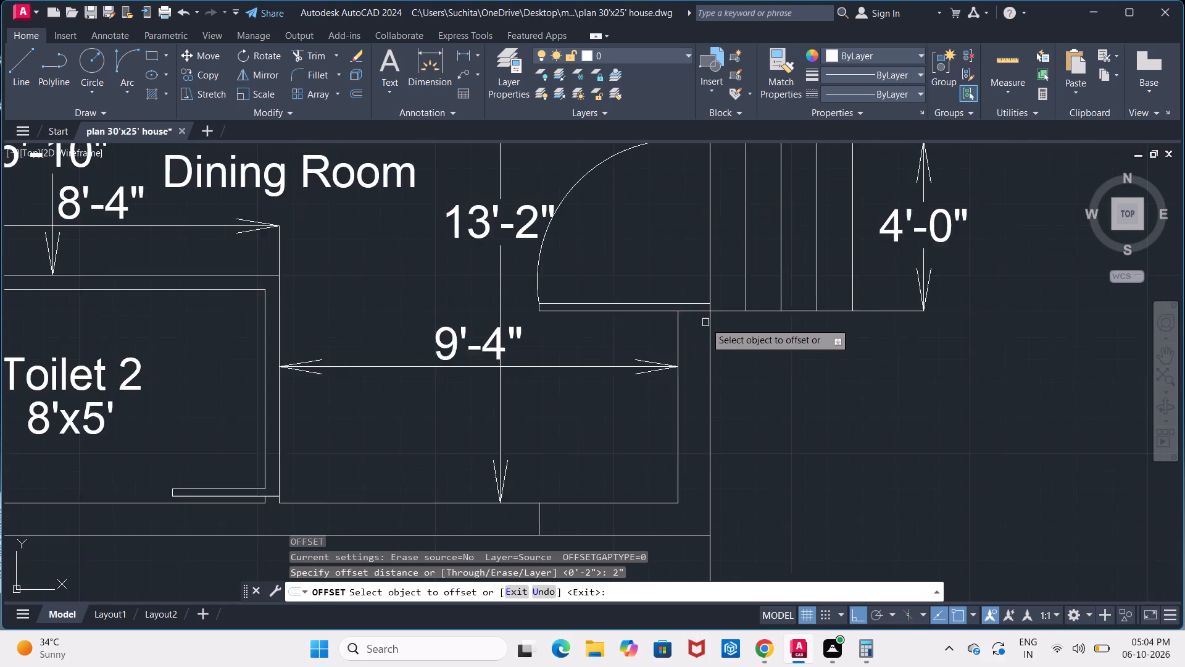
pyautogui.click(685, 304)
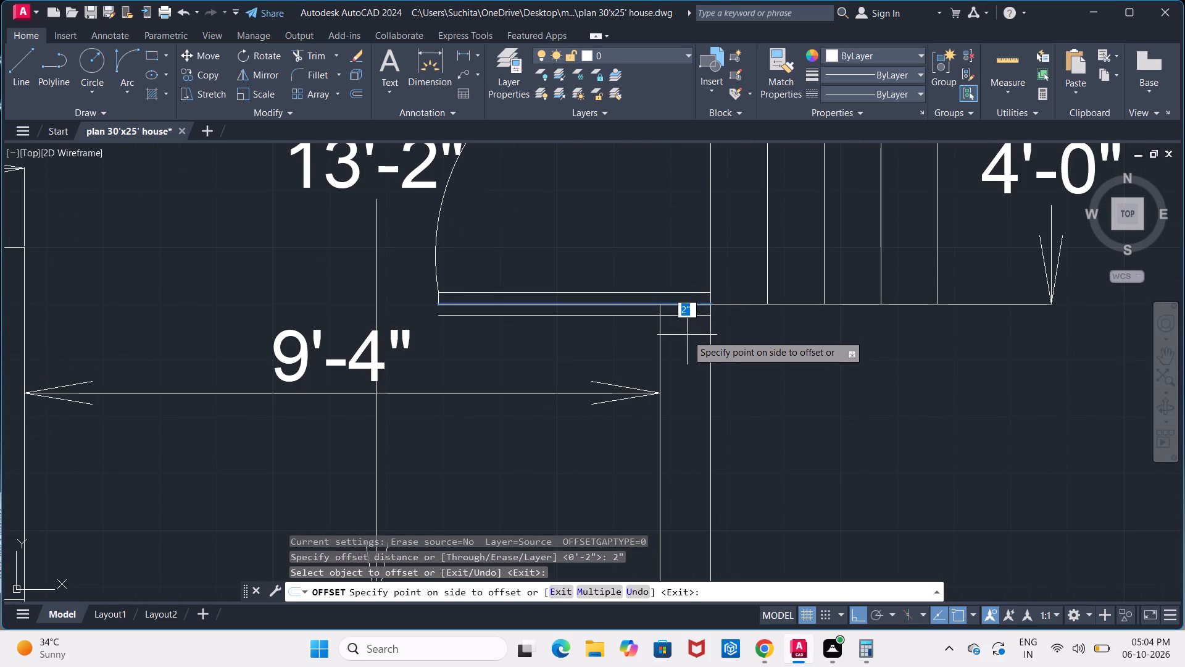
pyautogui.click(687, 335)
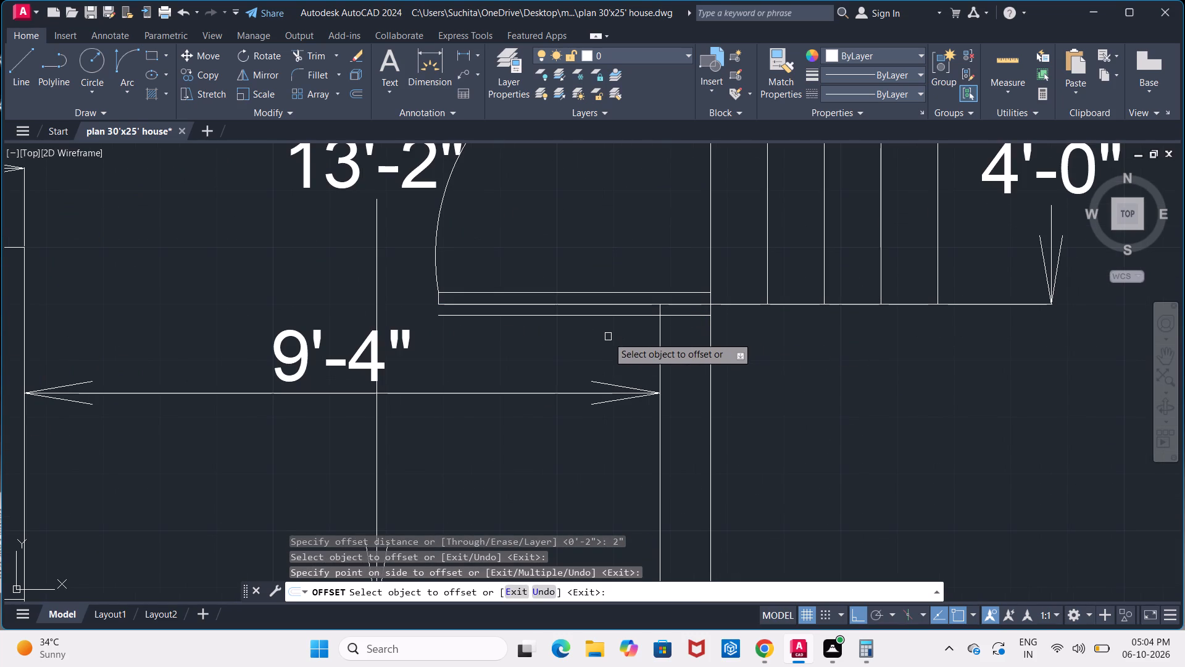
pyautogui.press('t')
pyautogui.press('Escape')
# Trim the new entrance offset line back to the inner wall line, and the leaf's lower line within the wall thickness.
pyautogui.write('tr')
pyautogui.press('Return')
pyautogui.press('Return')
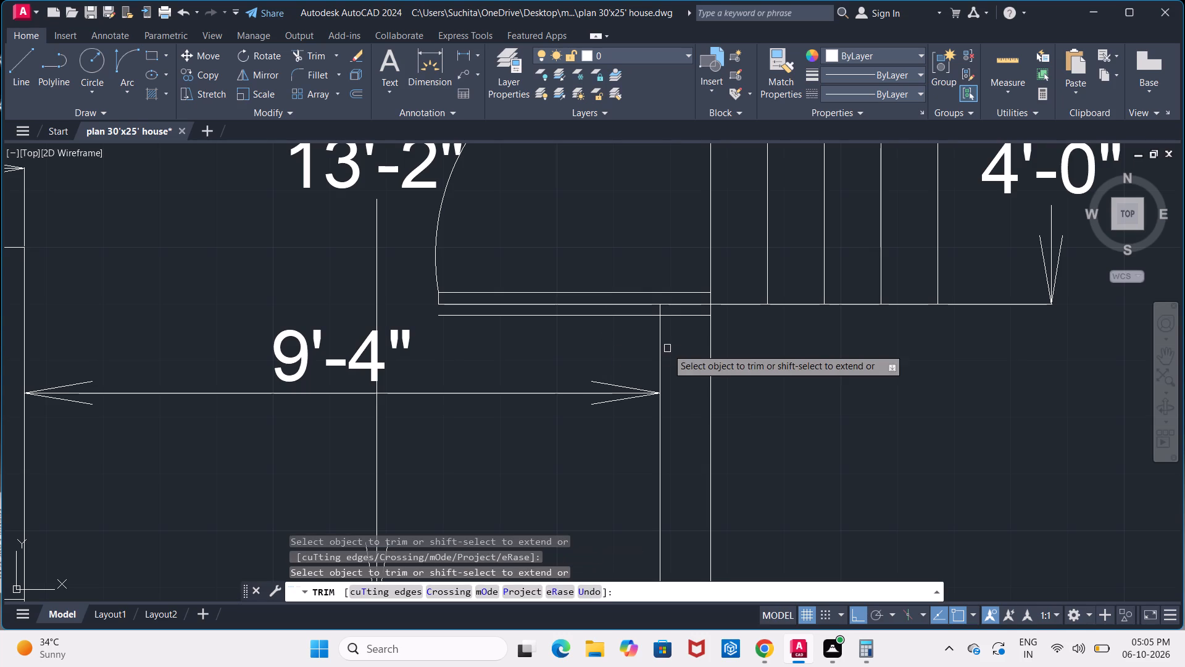
pyautogui.scroll(1, 613, 340)
pyautogui.moveTo(613, 340); pyautogui.dragTo(614, 340, button='middle')
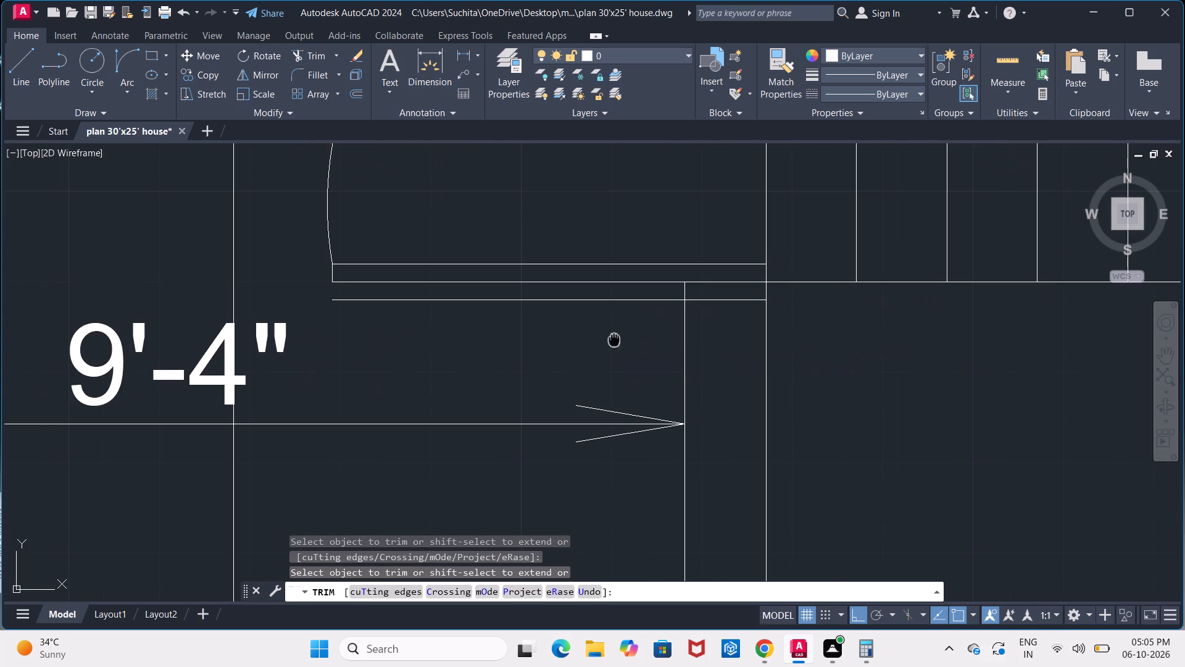
pyautogui.moveTo(614, 340); pyautogui.dragTo(630, 378, button='middle')
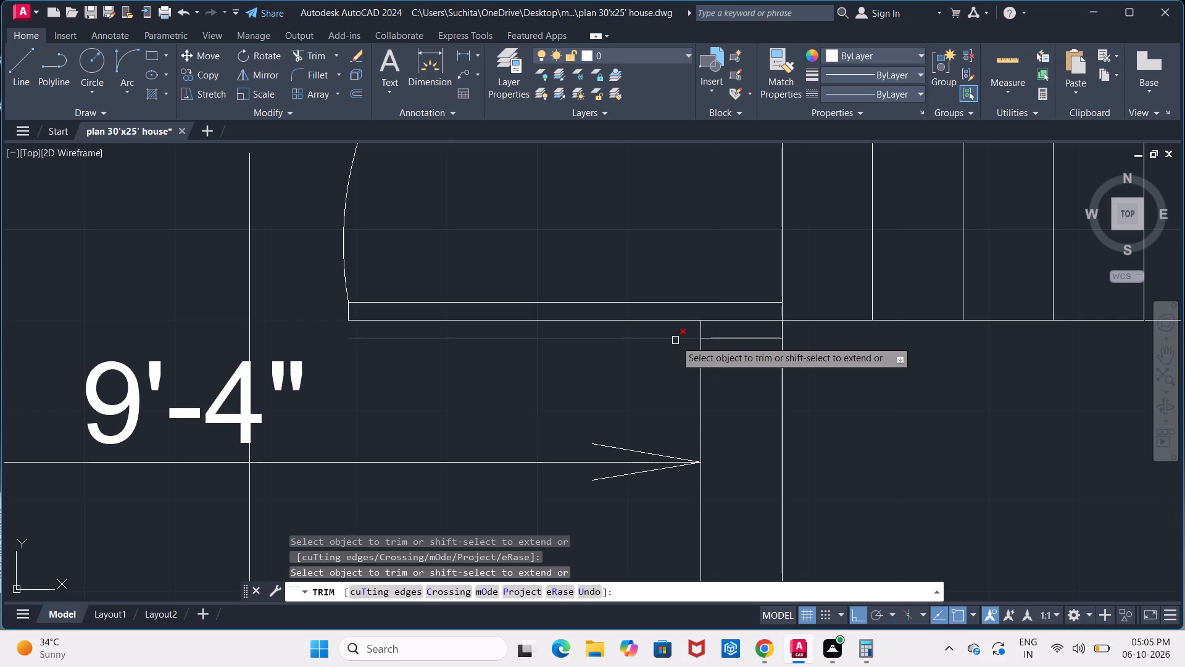
pyautogui.scroll(-2, 675, 340)
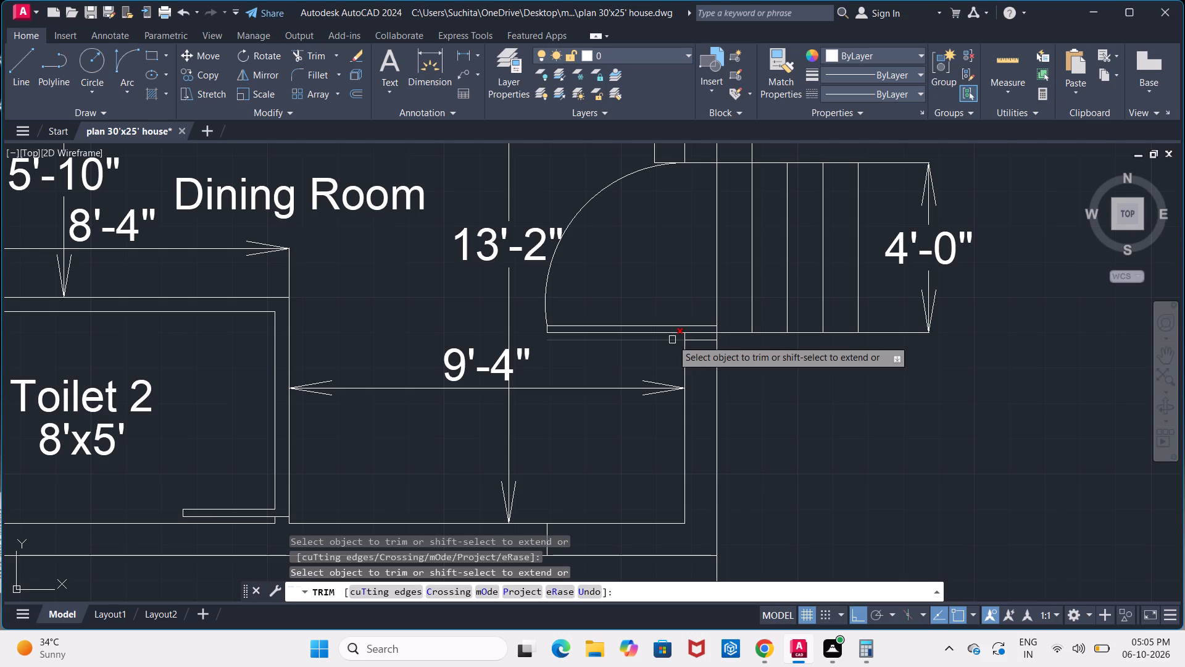
pyautogui.click(672, 340)
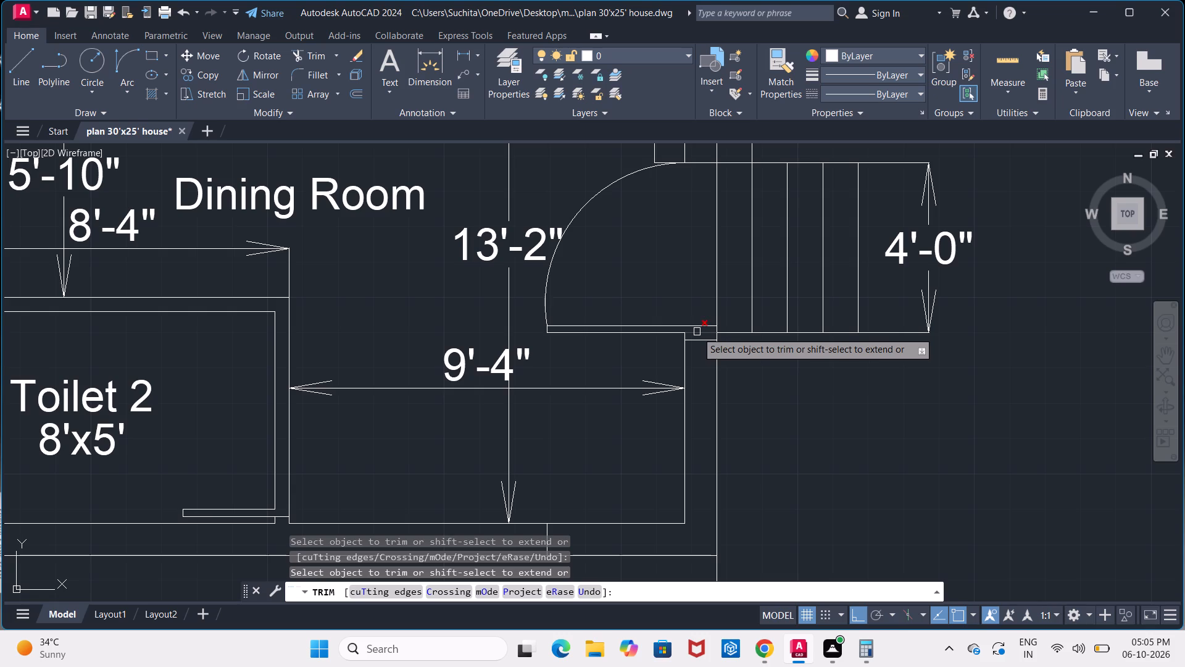
pyautogui.click(697, 330)
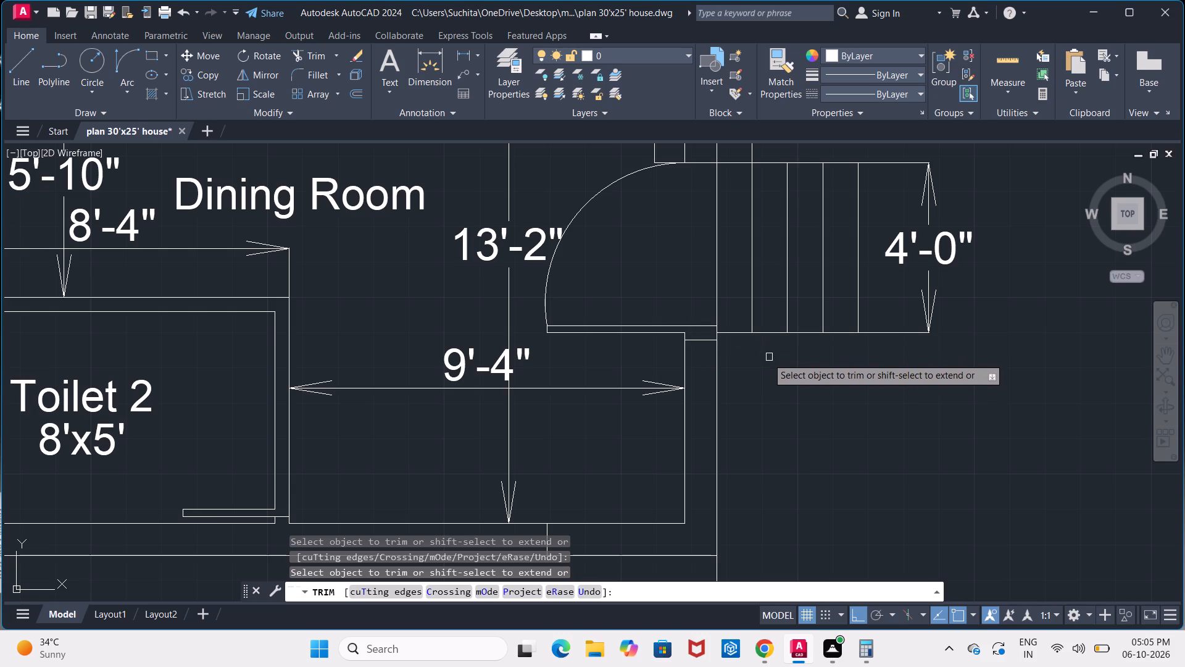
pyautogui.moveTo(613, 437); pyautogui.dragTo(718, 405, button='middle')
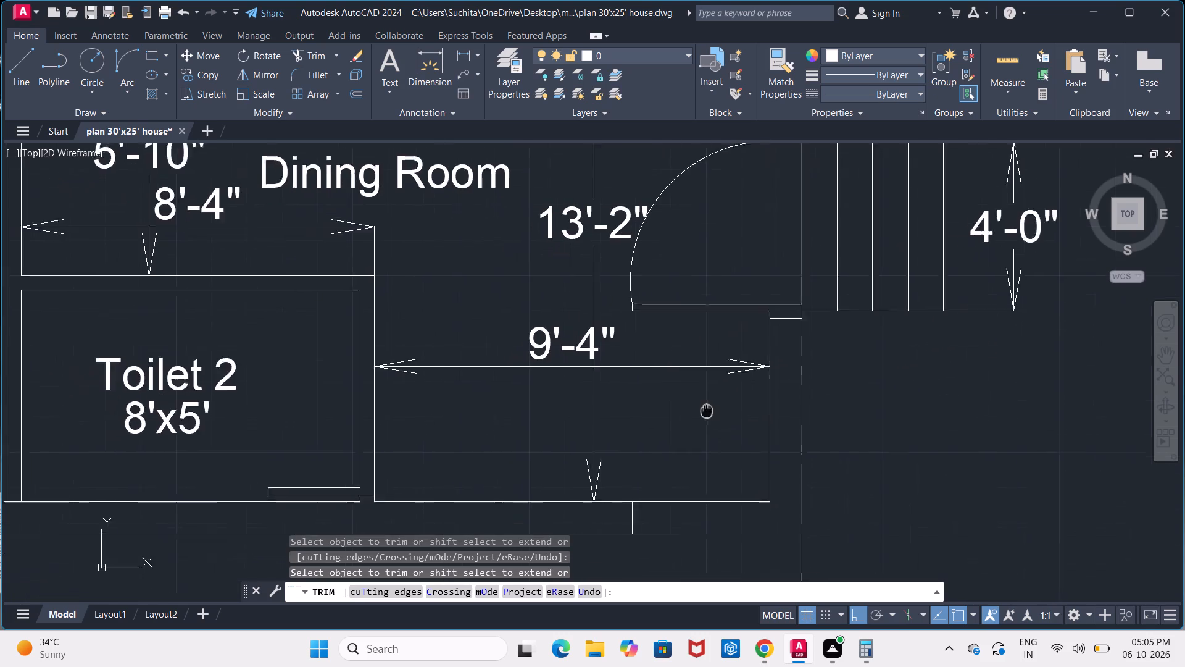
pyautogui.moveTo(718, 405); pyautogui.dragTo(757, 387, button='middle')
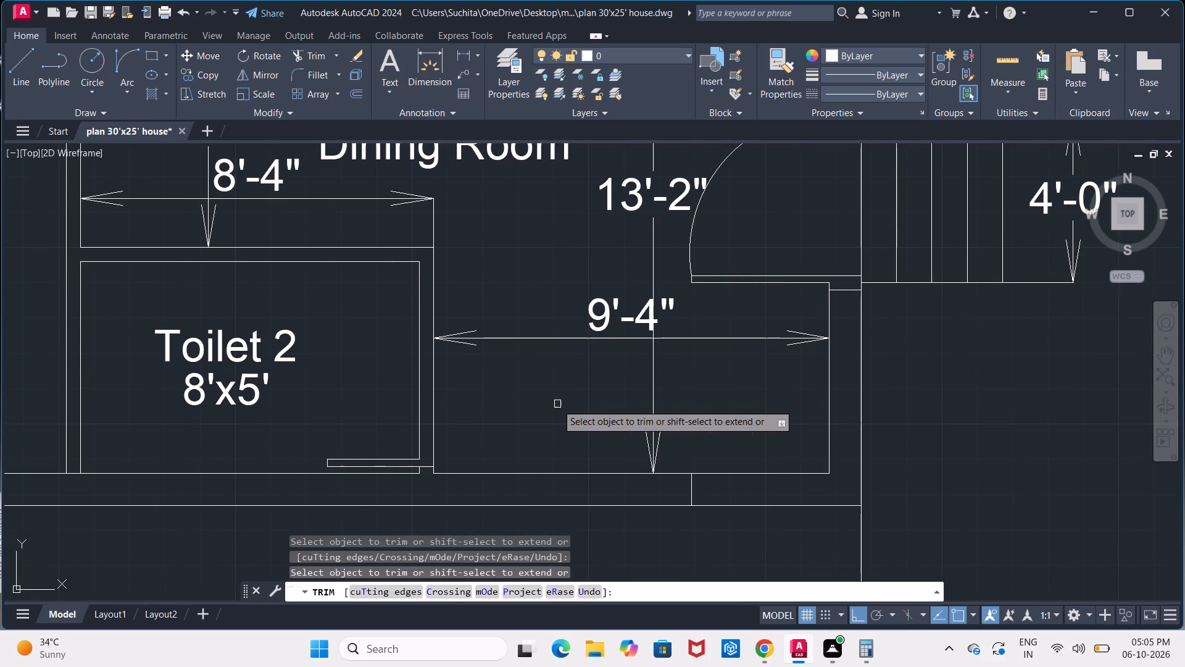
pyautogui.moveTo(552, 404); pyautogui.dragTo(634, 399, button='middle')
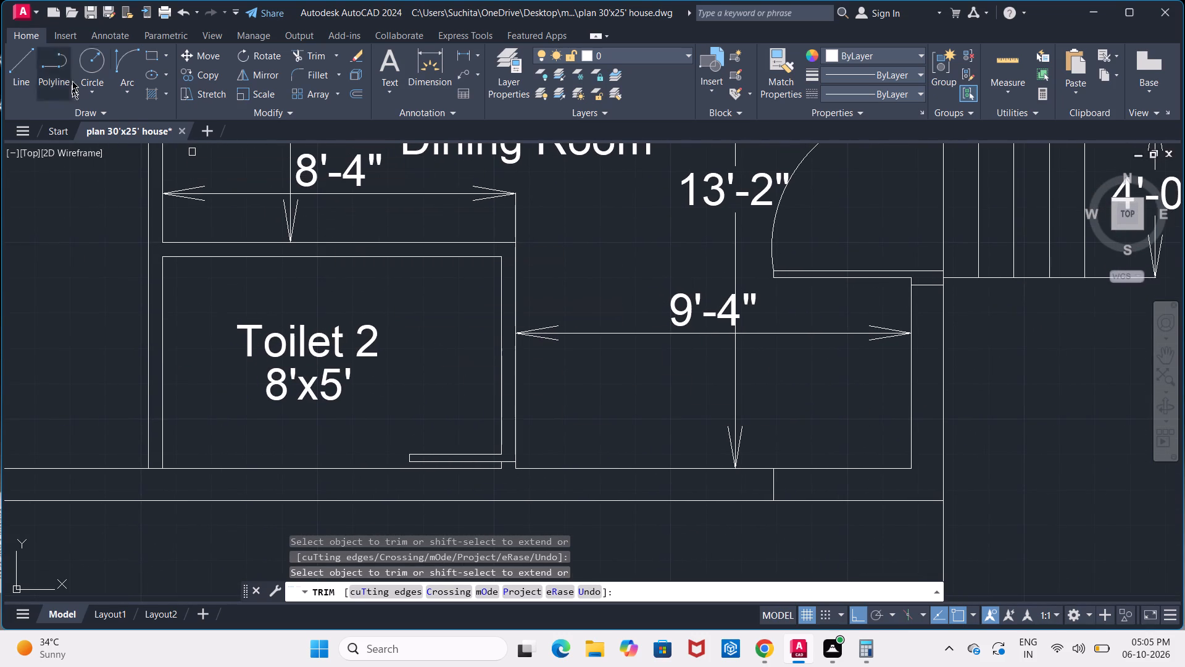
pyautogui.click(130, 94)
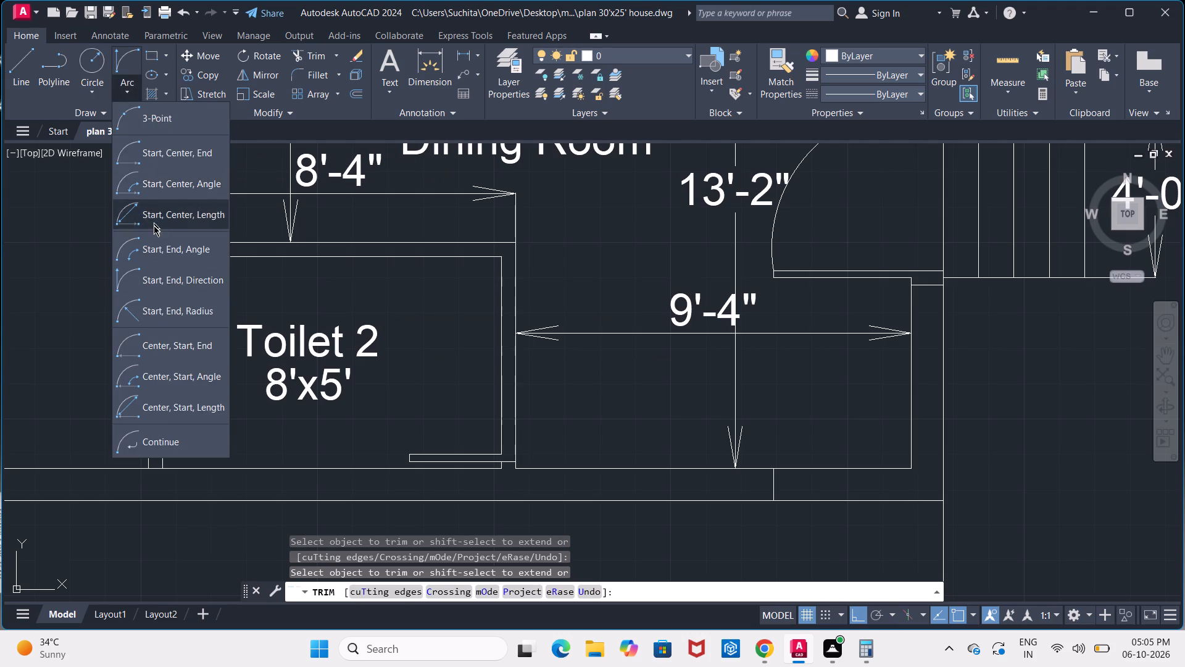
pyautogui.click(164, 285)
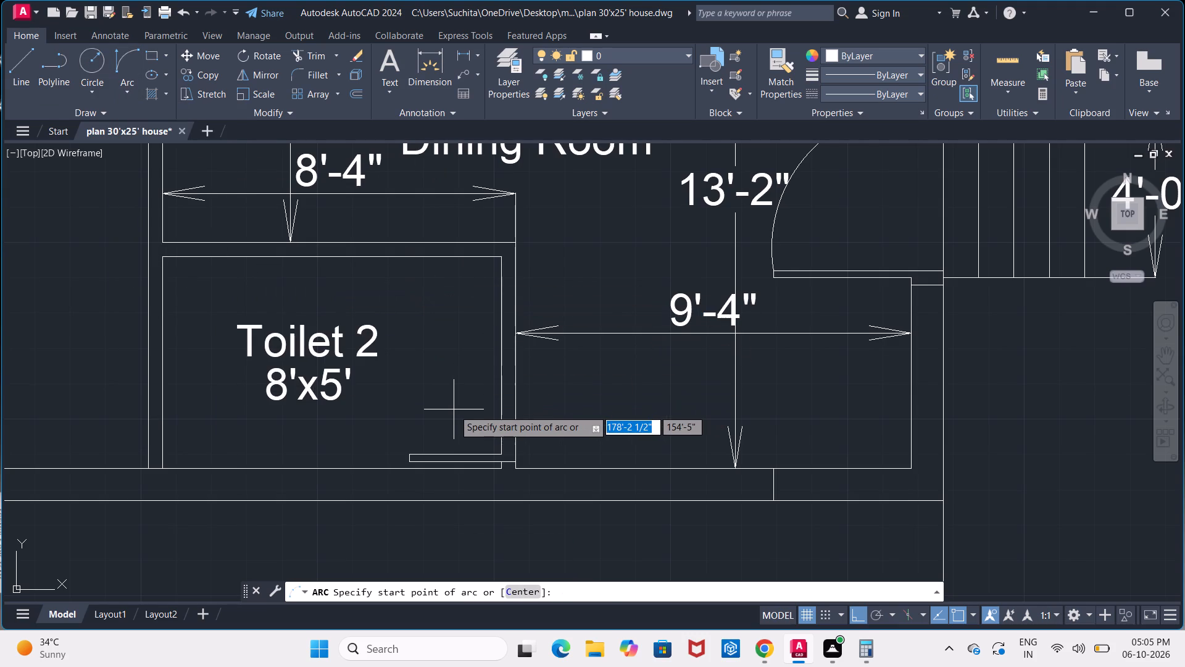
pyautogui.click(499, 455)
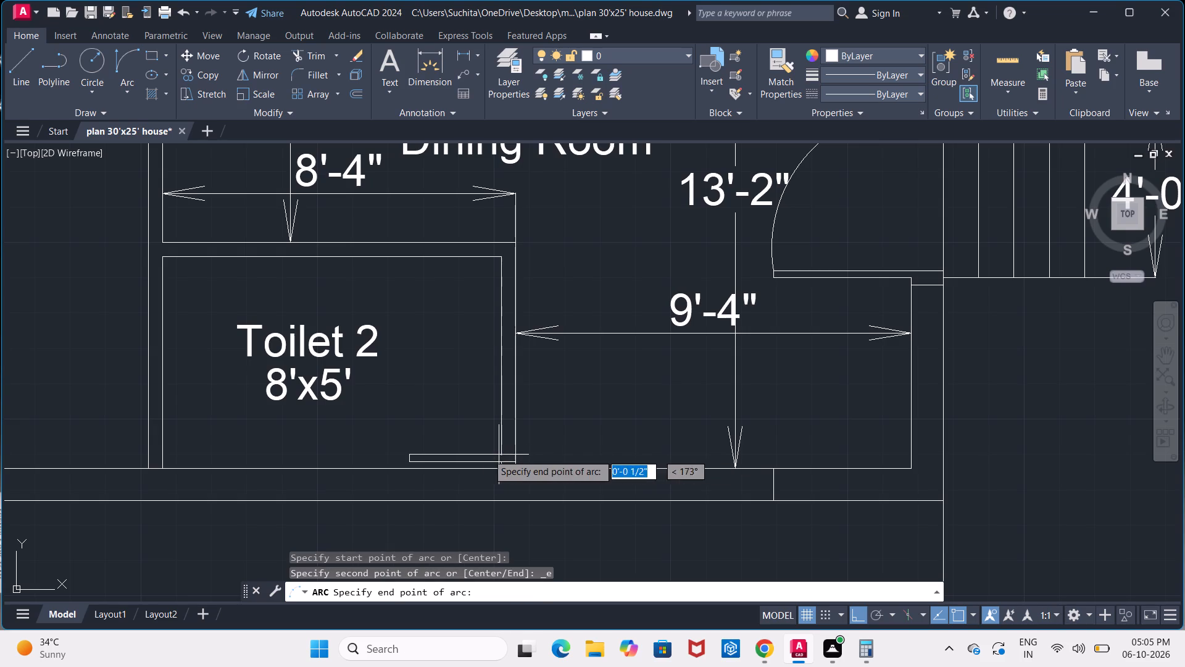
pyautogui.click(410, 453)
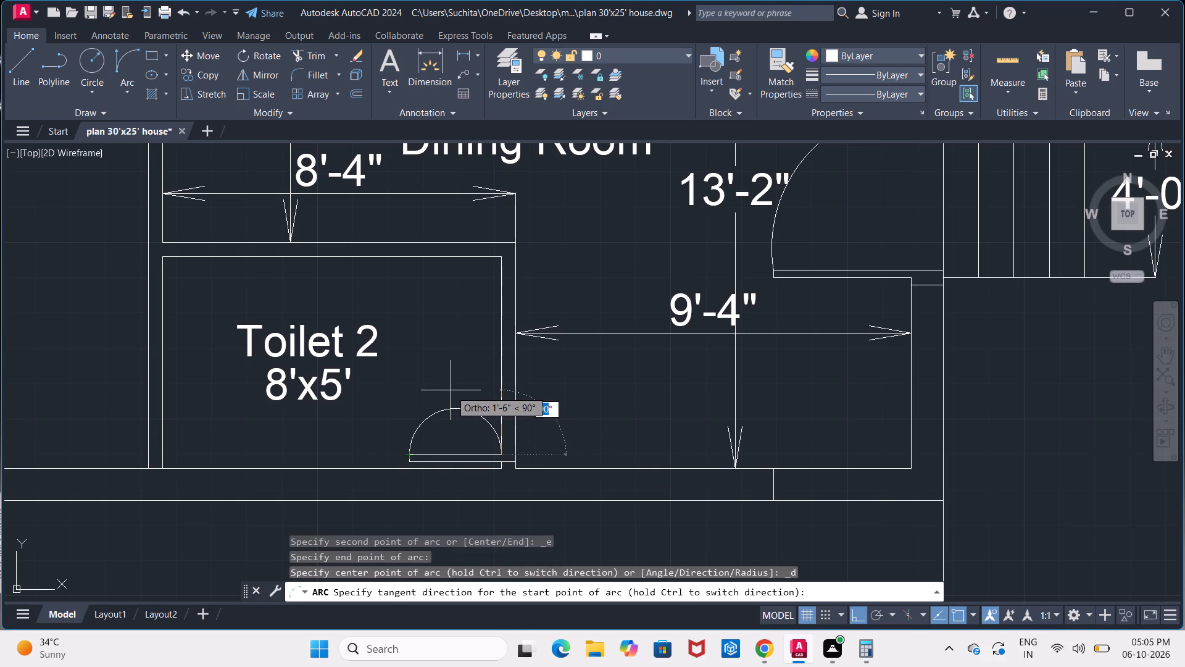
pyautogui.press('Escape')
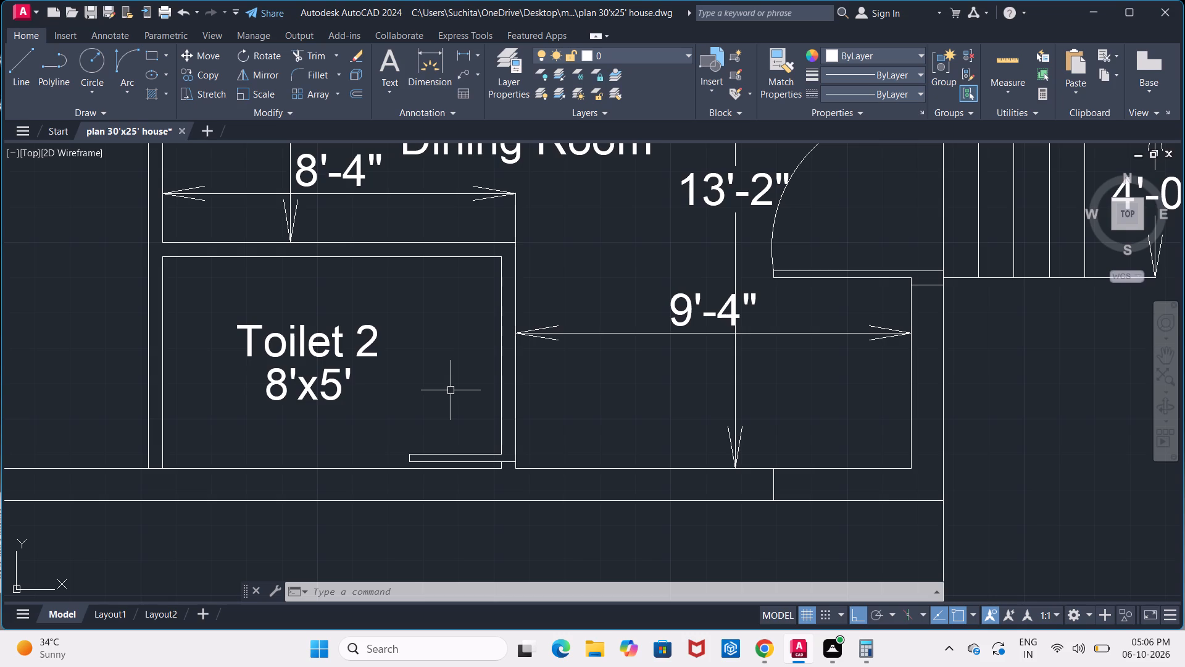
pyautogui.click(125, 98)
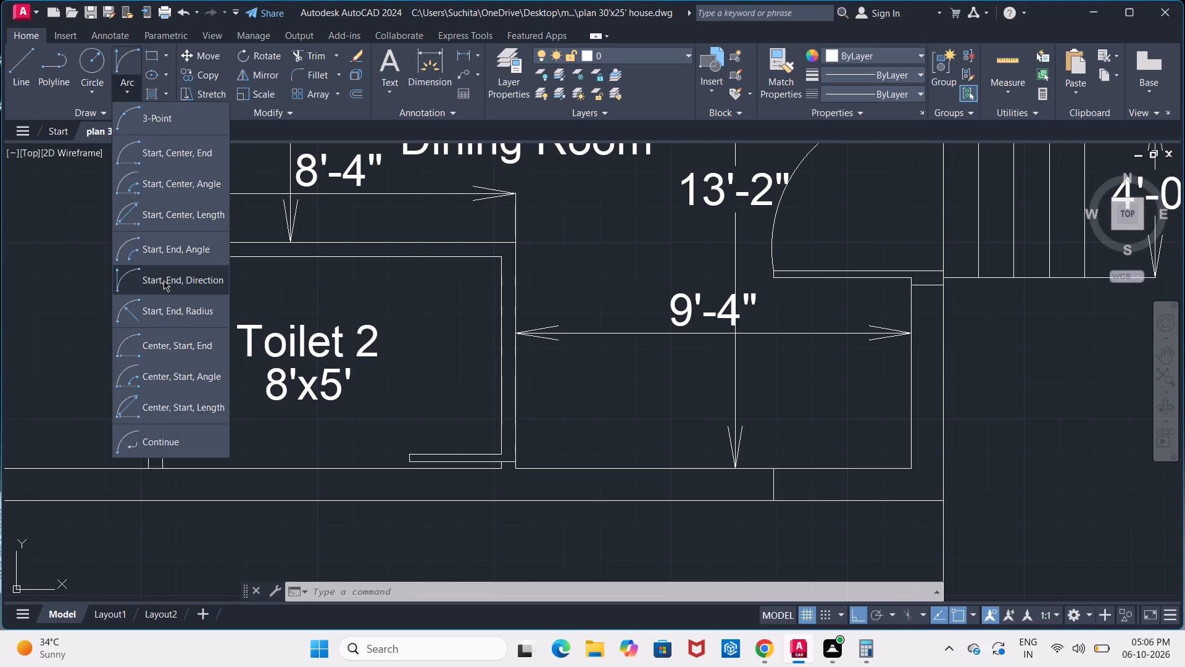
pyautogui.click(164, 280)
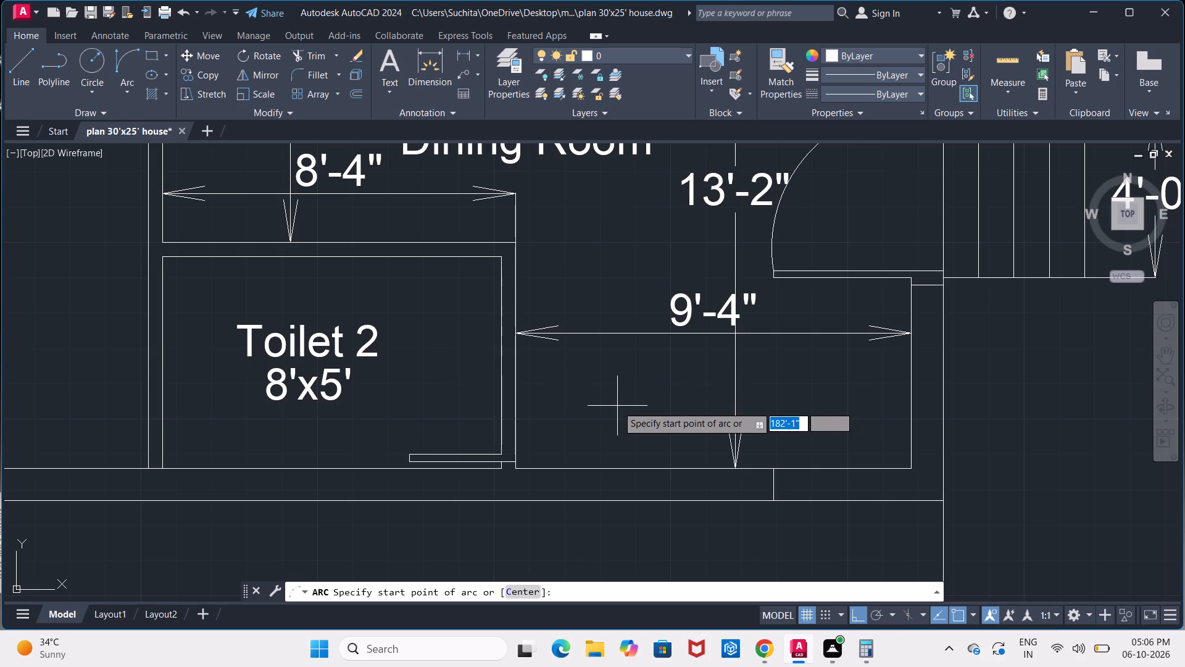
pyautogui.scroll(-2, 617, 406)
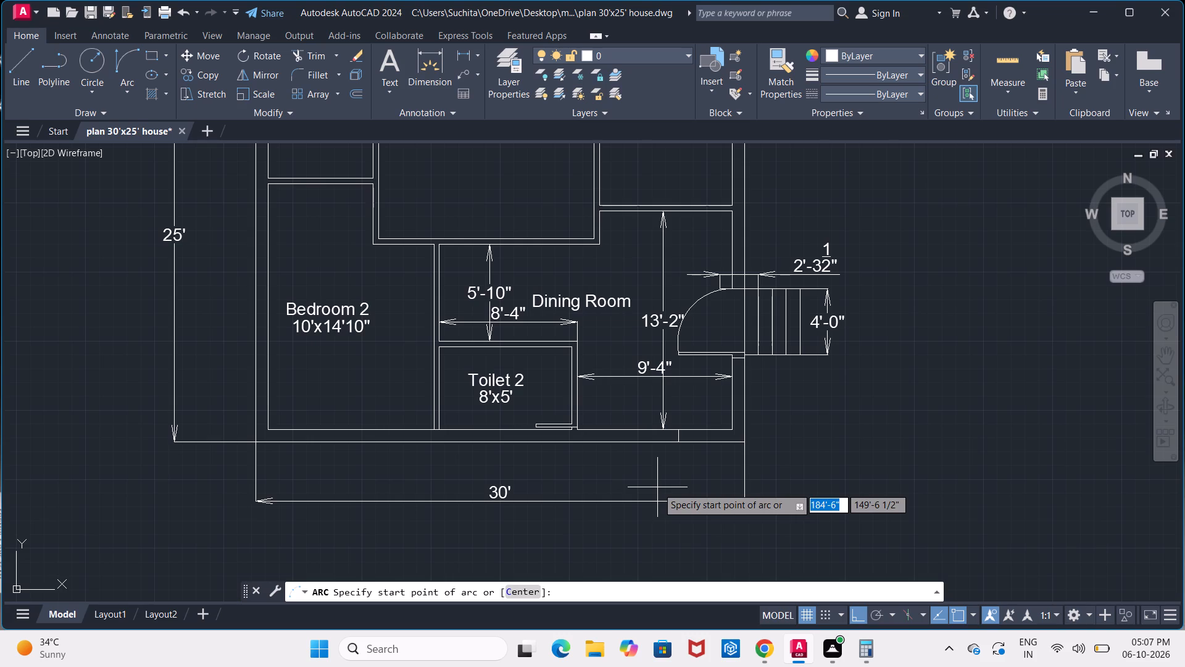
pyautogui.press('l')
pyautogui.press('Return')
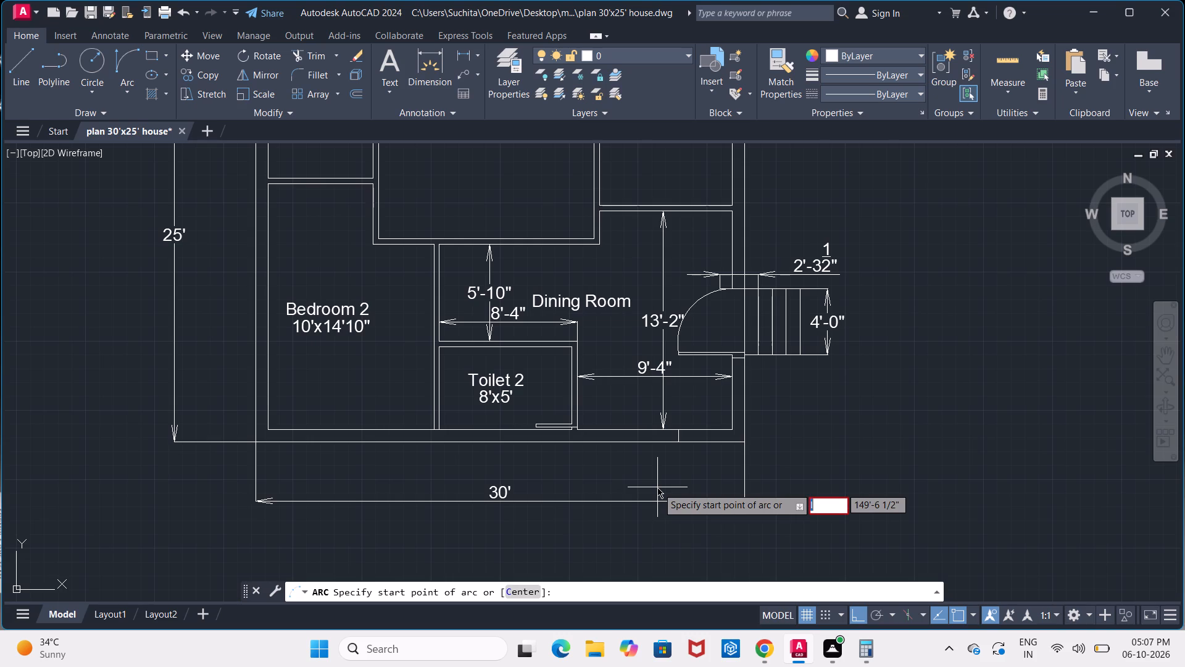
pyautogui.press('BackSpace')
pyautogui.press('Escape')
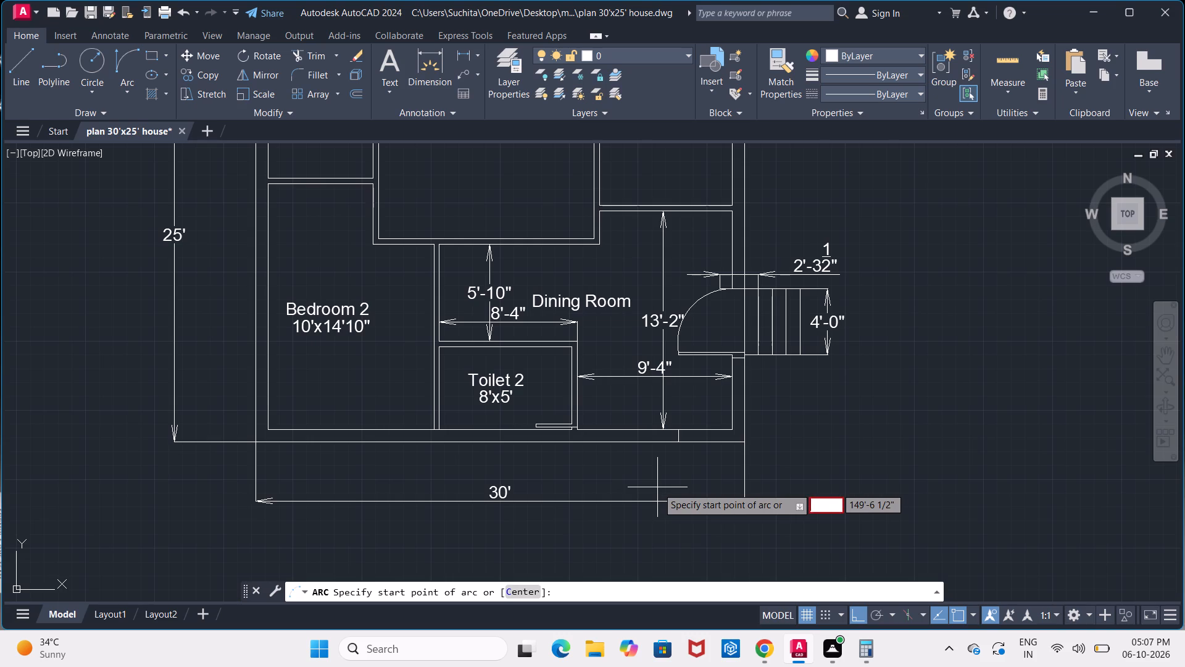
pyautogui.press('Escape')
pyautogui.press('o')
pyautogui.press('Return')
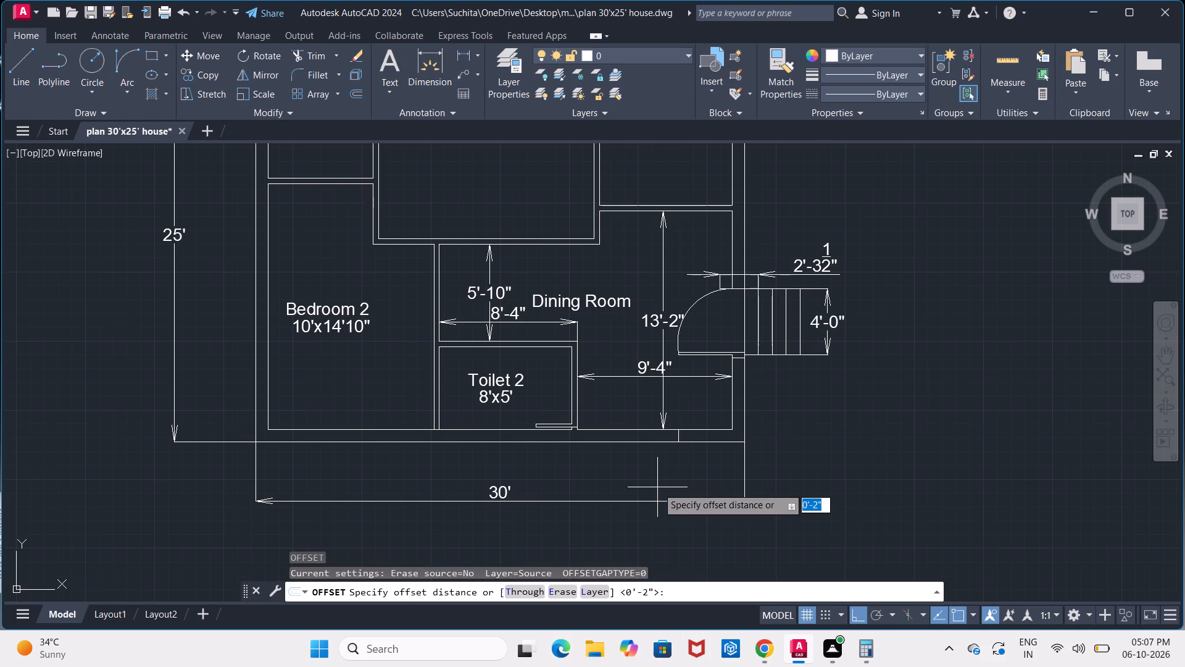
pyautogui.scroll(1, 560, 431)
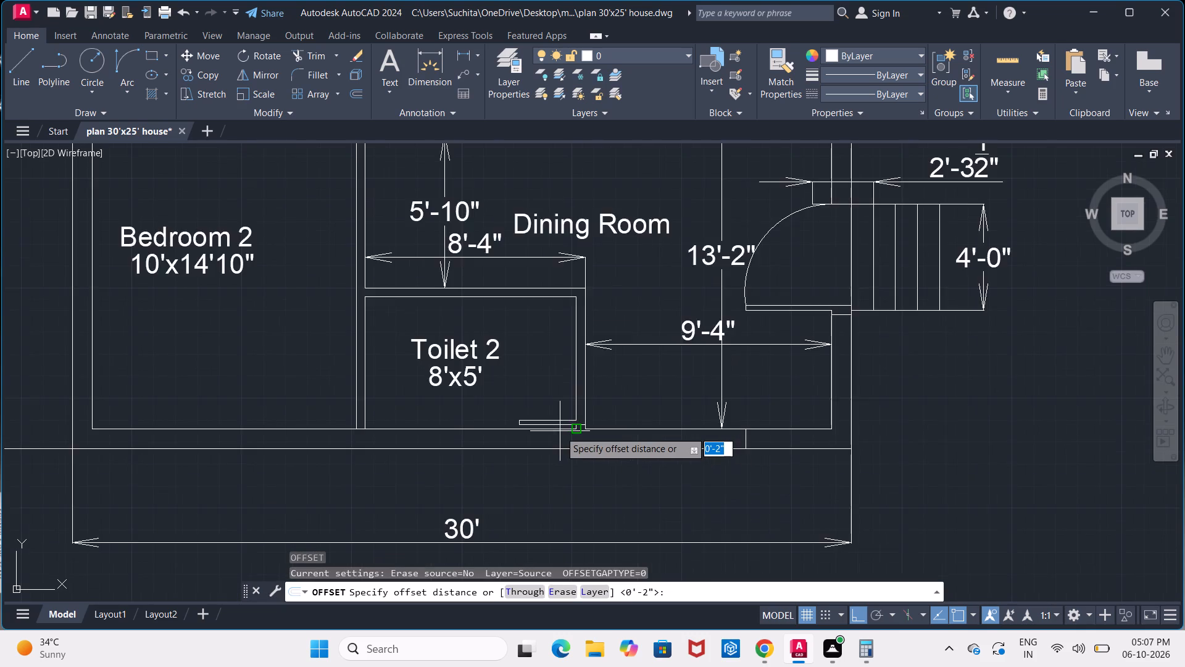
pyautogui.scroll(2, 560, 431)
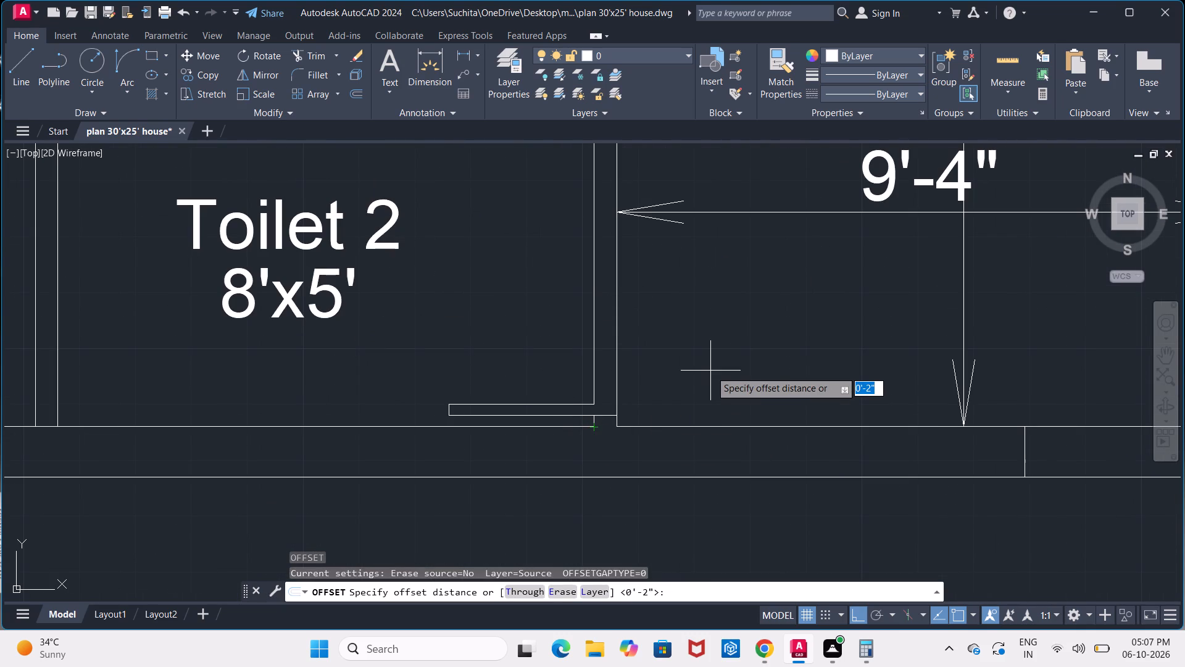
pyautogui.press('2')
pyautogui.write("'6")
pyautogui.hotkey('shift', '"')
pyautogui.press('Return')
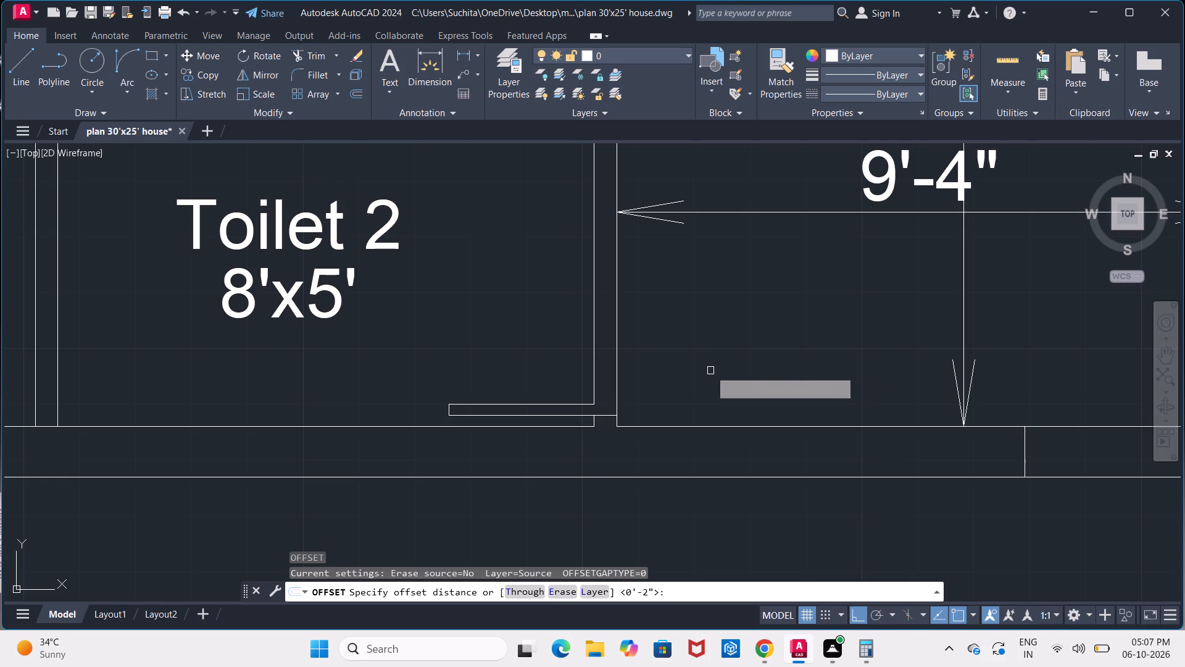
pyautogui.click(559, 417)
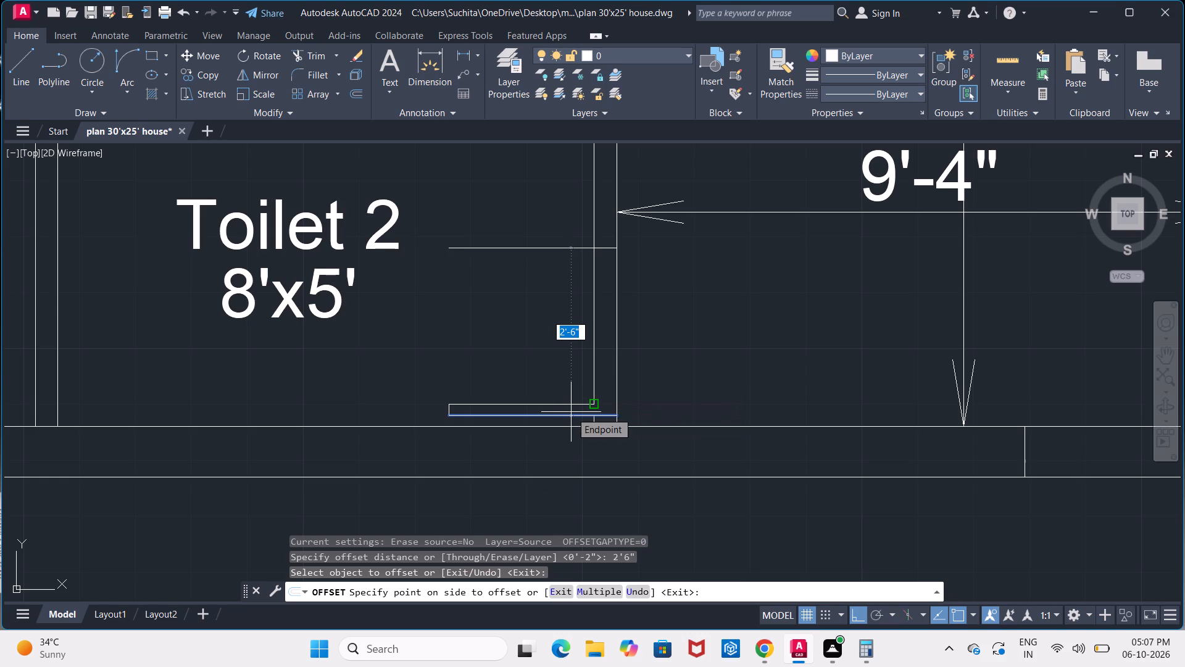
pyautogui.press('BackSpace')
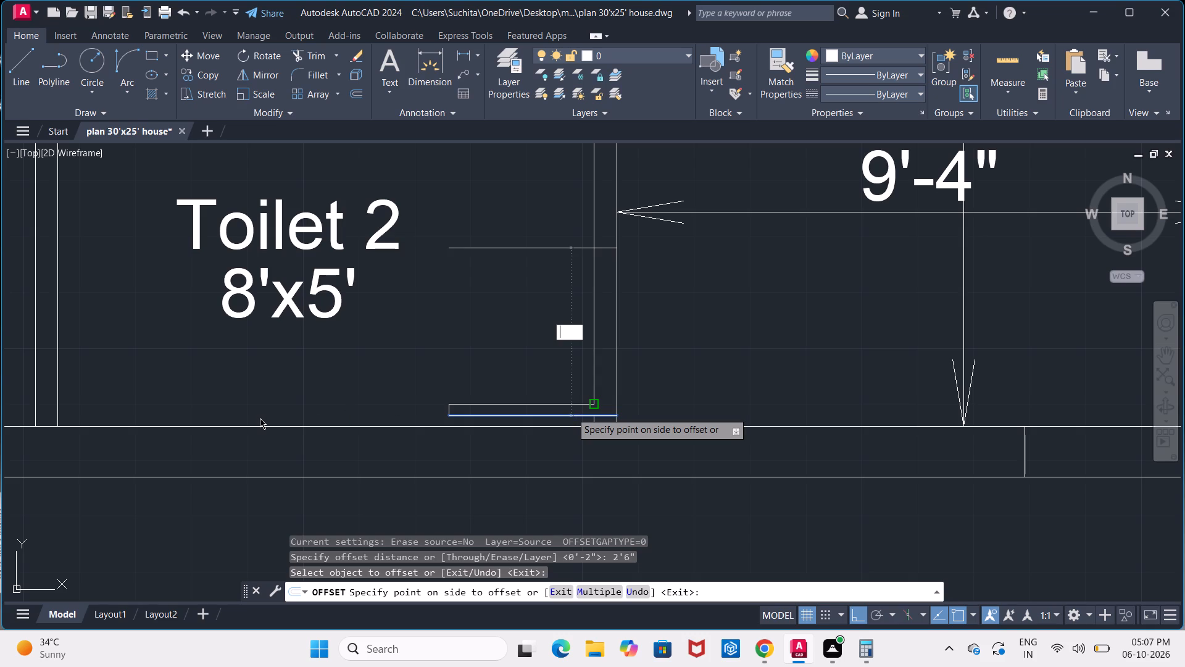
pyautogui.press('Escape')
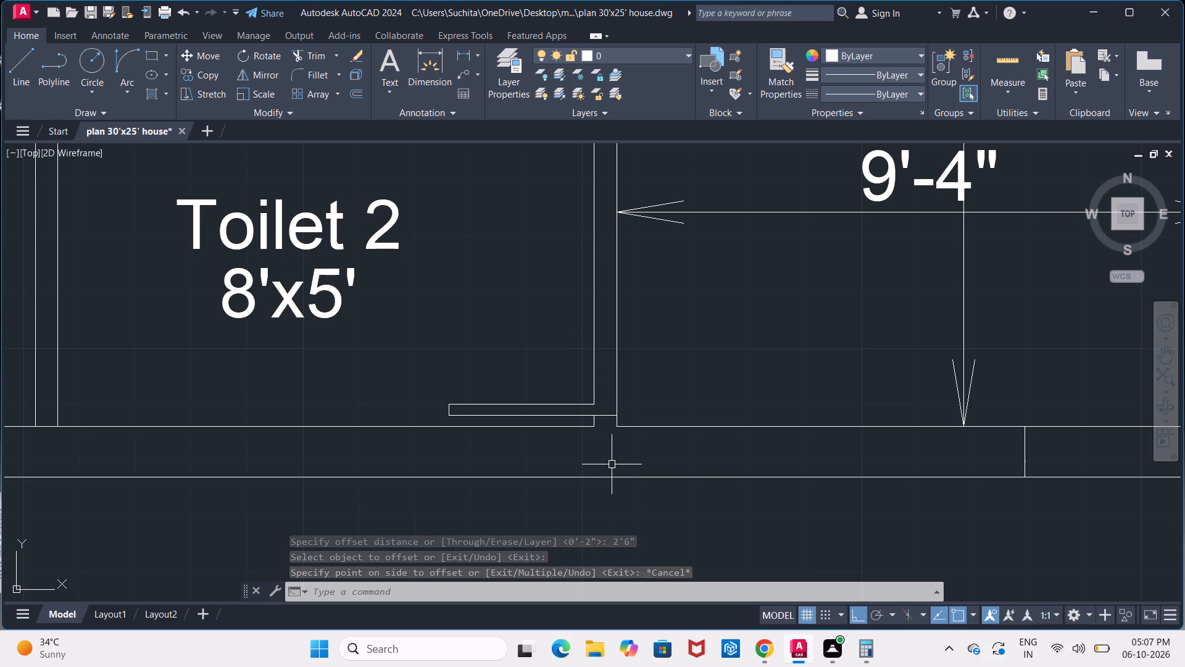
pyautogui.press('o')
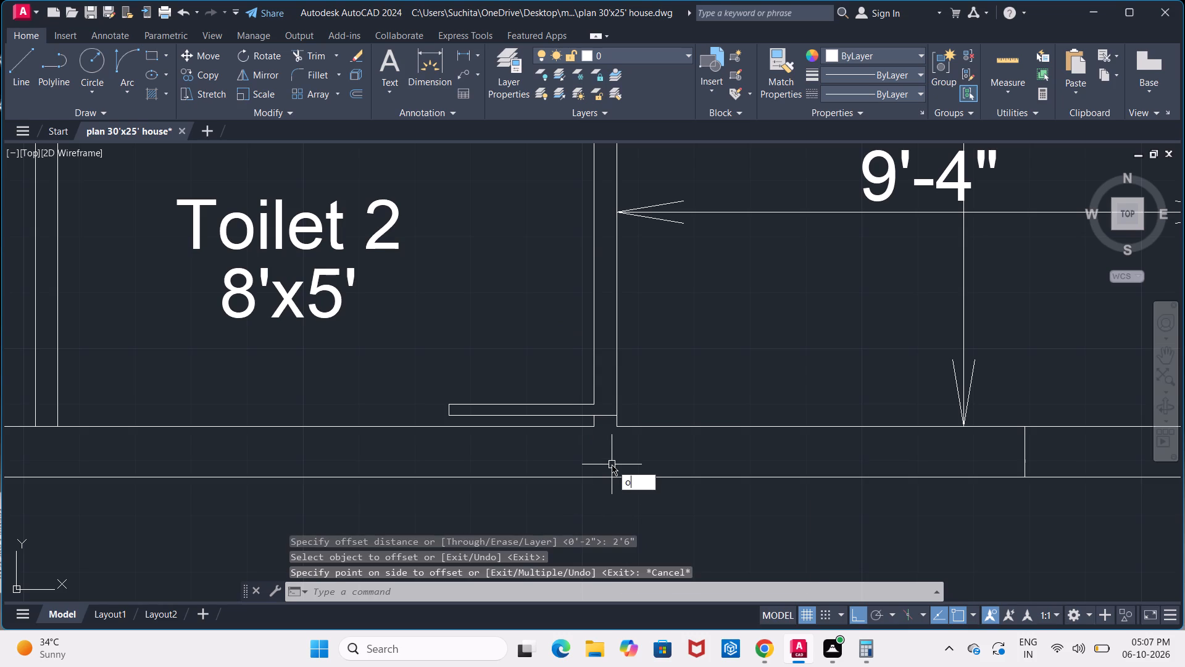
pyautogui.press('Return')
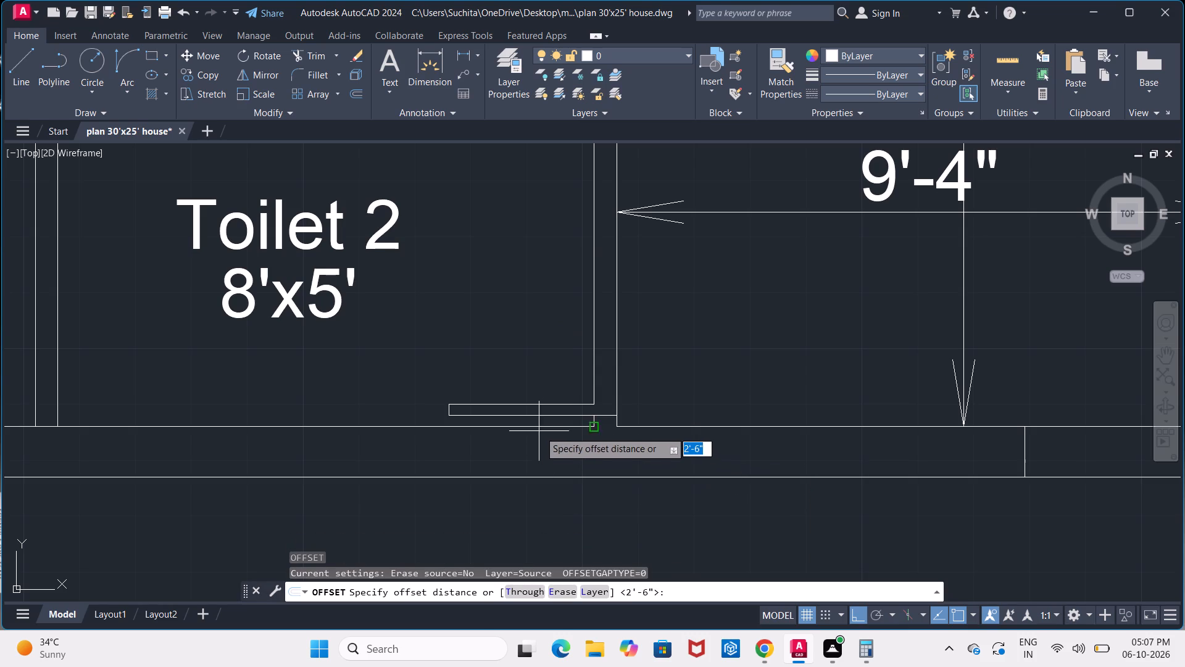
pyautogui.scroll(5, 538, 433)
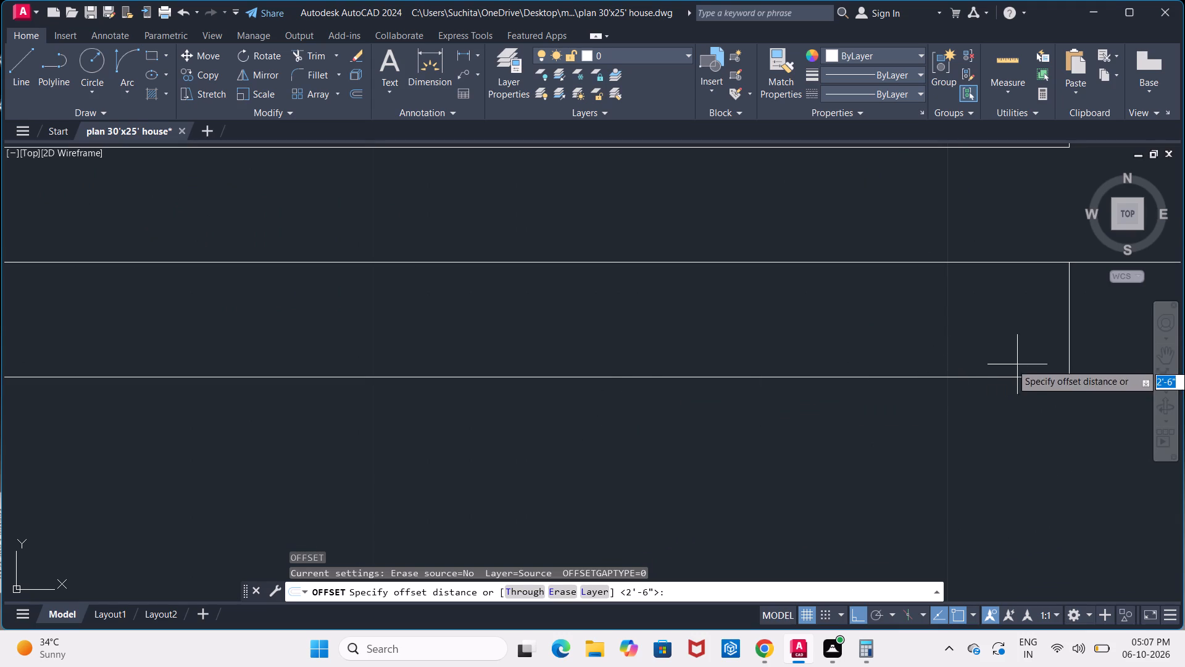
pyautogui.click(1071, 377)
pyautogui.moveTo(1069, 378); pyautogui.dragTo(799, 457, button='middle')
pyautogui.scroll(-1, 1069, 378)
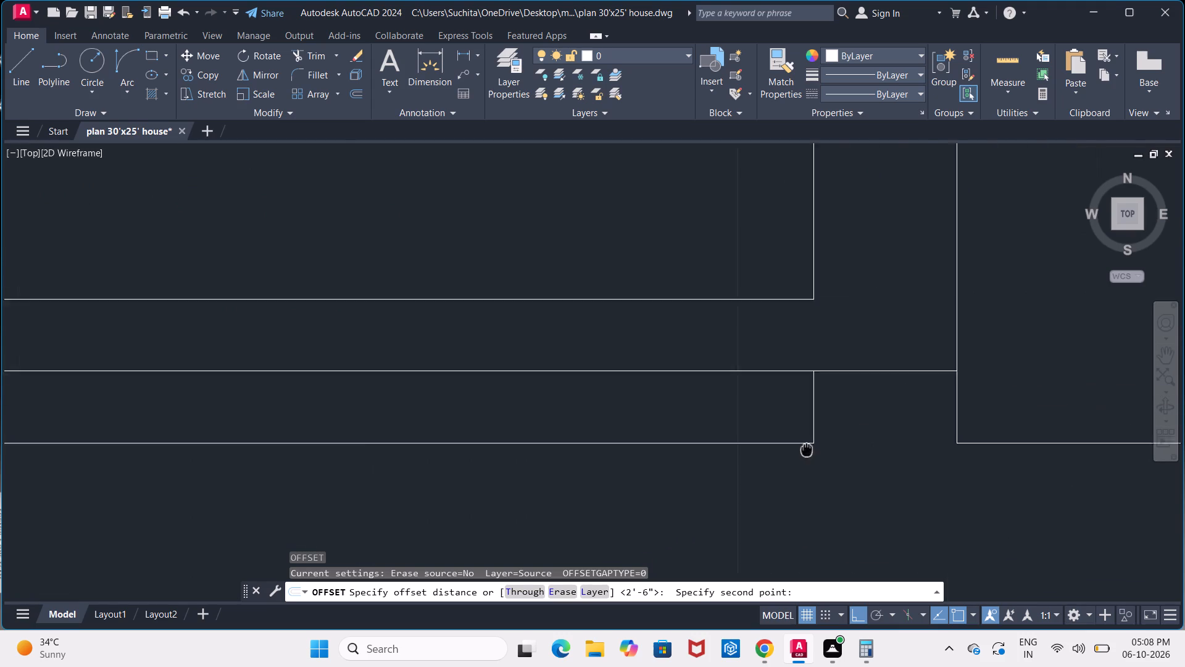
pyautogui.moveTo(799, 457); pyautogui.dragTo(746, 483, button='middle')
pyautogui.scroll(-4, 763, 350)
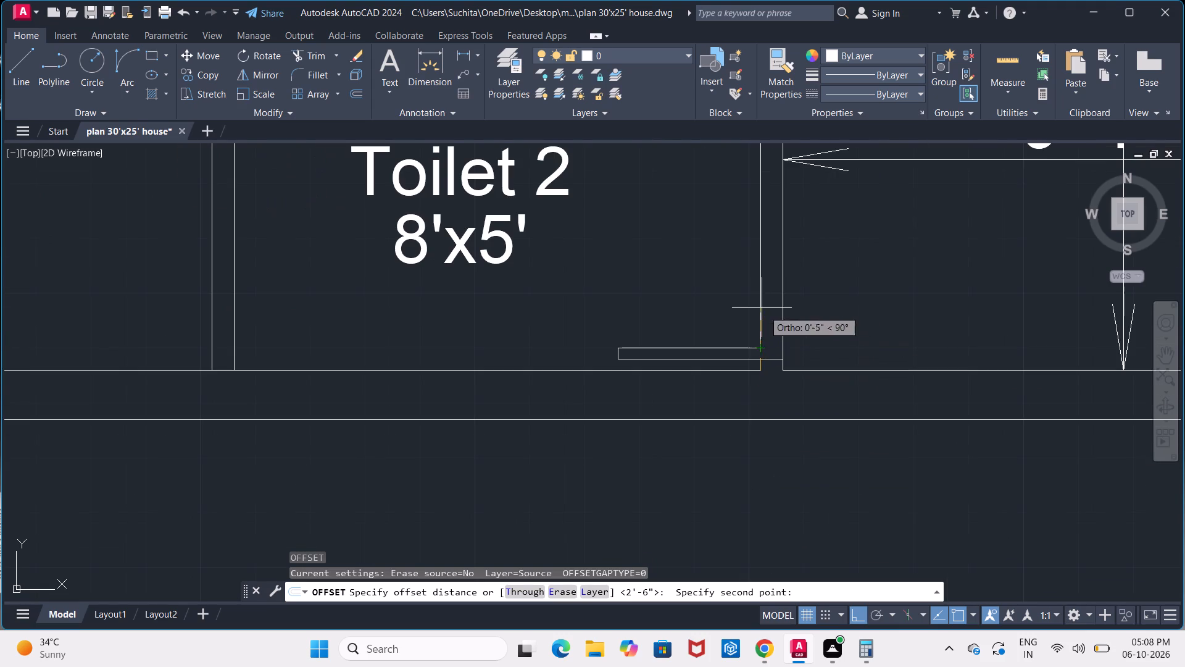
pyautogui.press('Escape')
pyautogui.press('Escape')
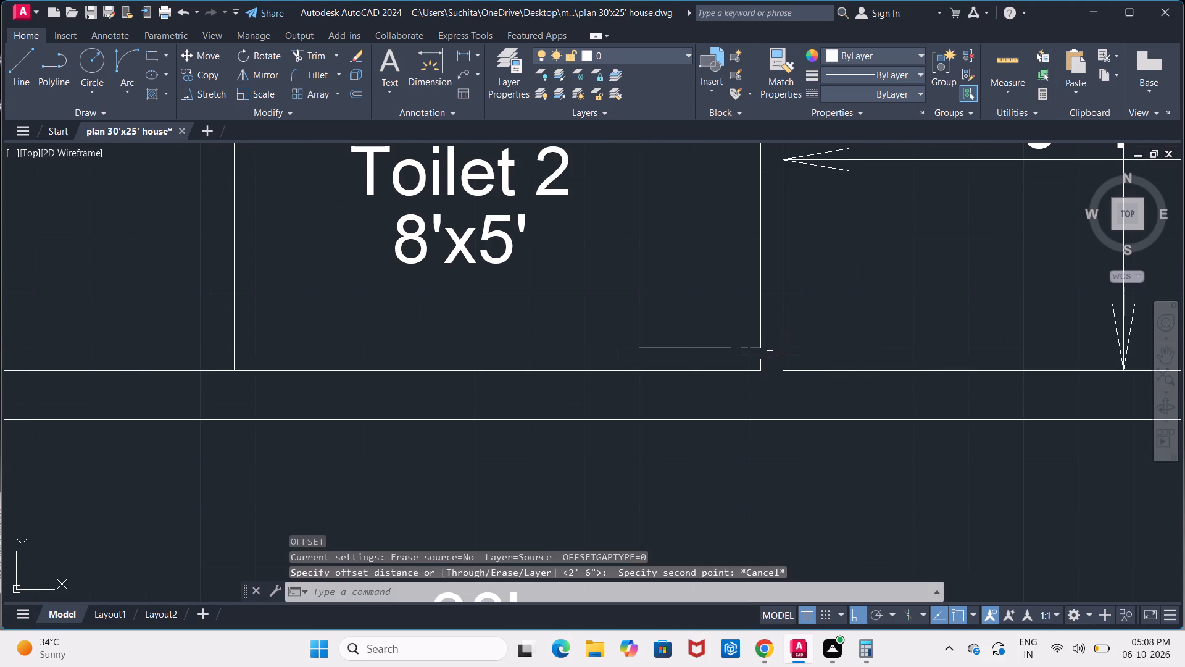
# Offset Toilet 2's bottom inner wall line by 2' toward the inside of the room.
pyautogui.moveTo(687, 306); pyautogui.dragTo(566, 472, button='middle')
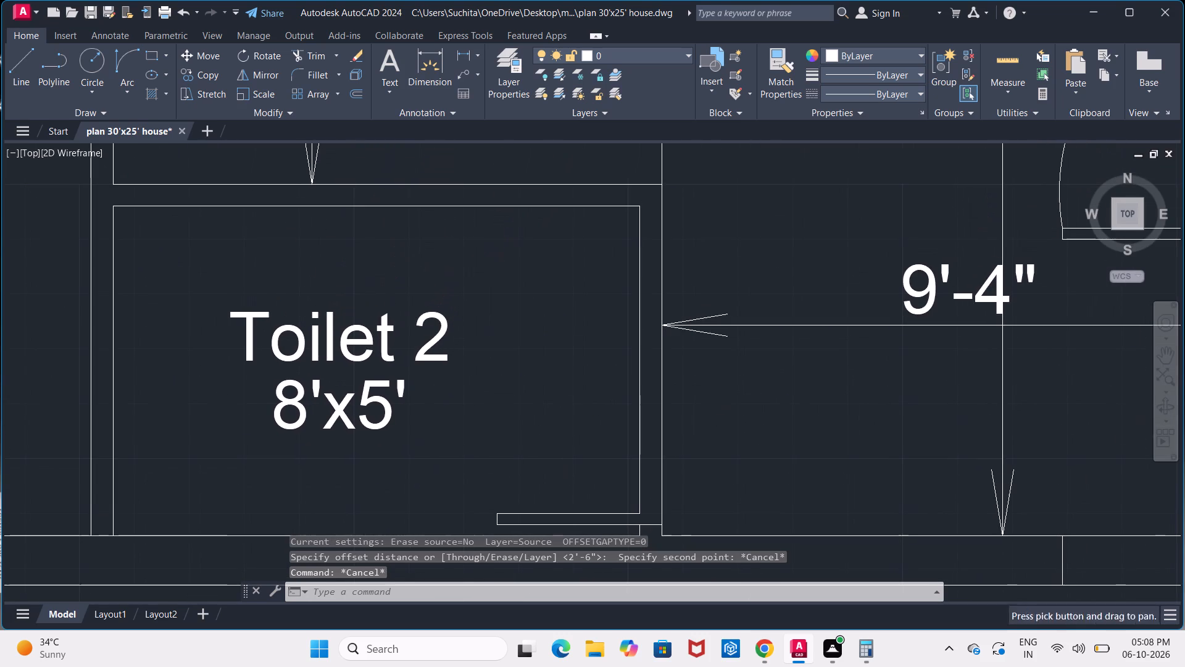
pyautogui.scroll(-1, 581, 455)
pyautogui.moveTo(581, 454); pyautogui.dragTo(580, 429, button='middle')
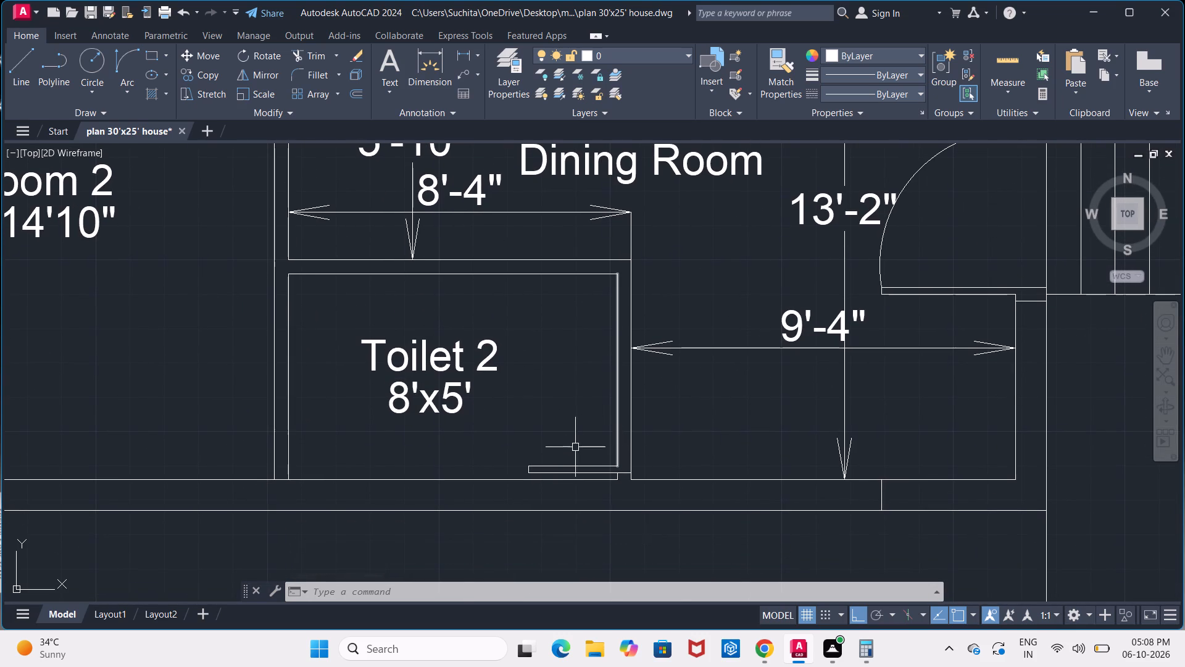
pyautogui.press('o')
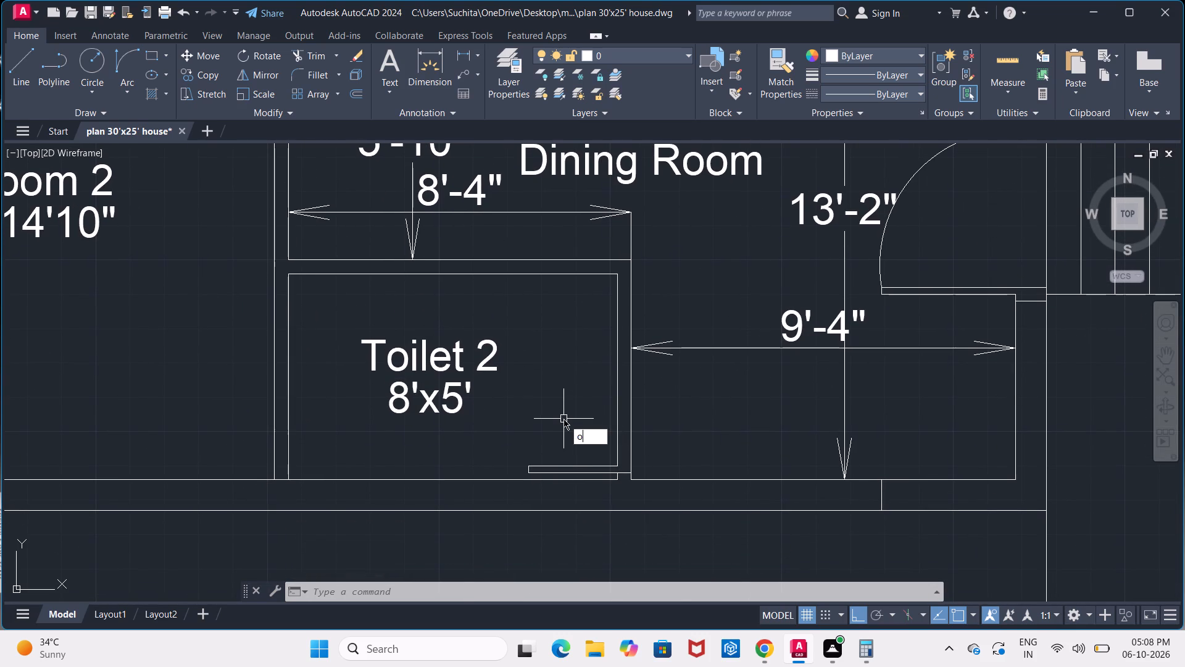
pyautogui.press('Return')
pyautogui.press('2')
pyautogui.press("'")
pyautogui.press('Return')
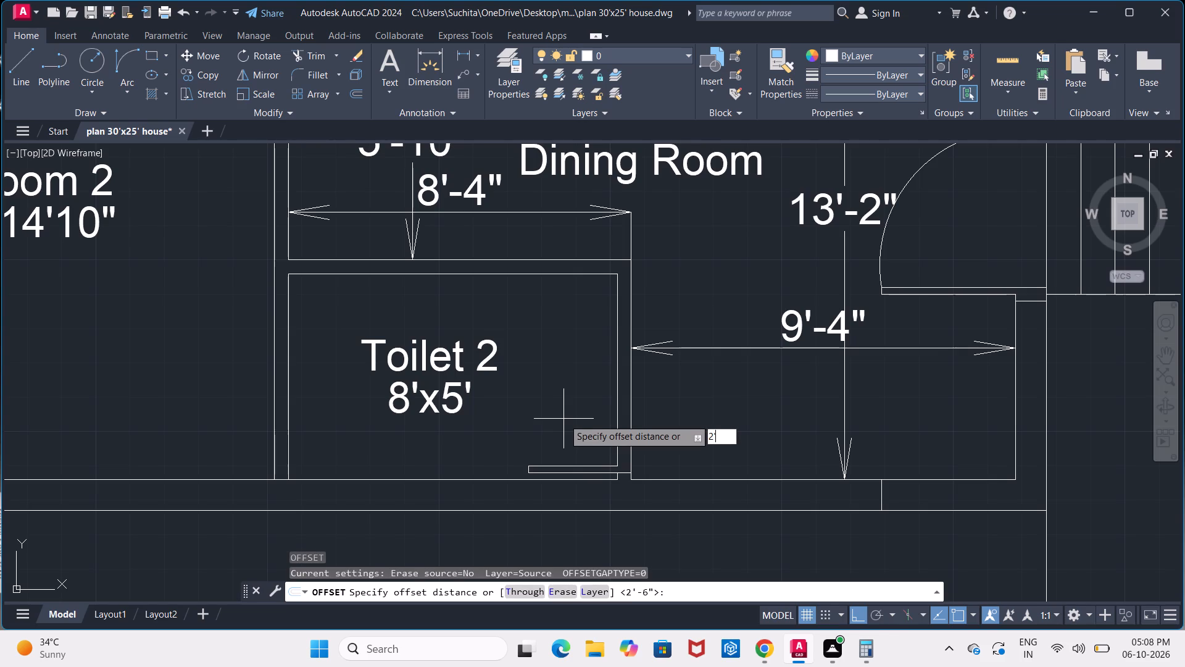
pyautogui.scroll(2, 575, 453)
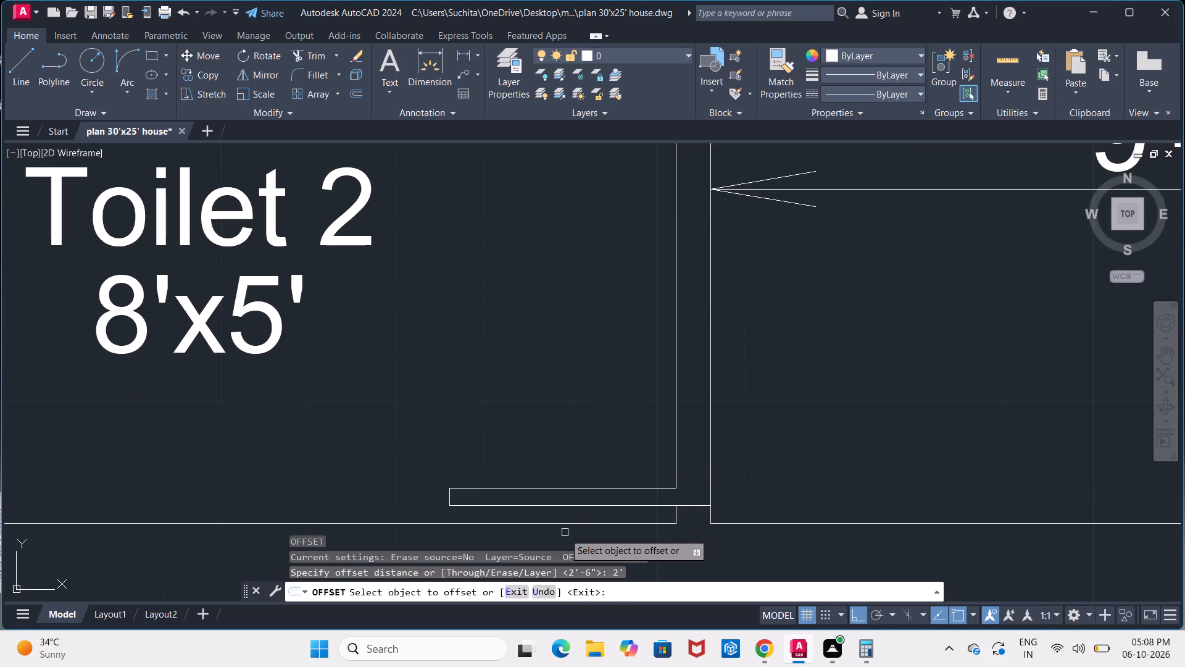
pyautogui.click(559, 522)
pyautogui.click(564, 464)
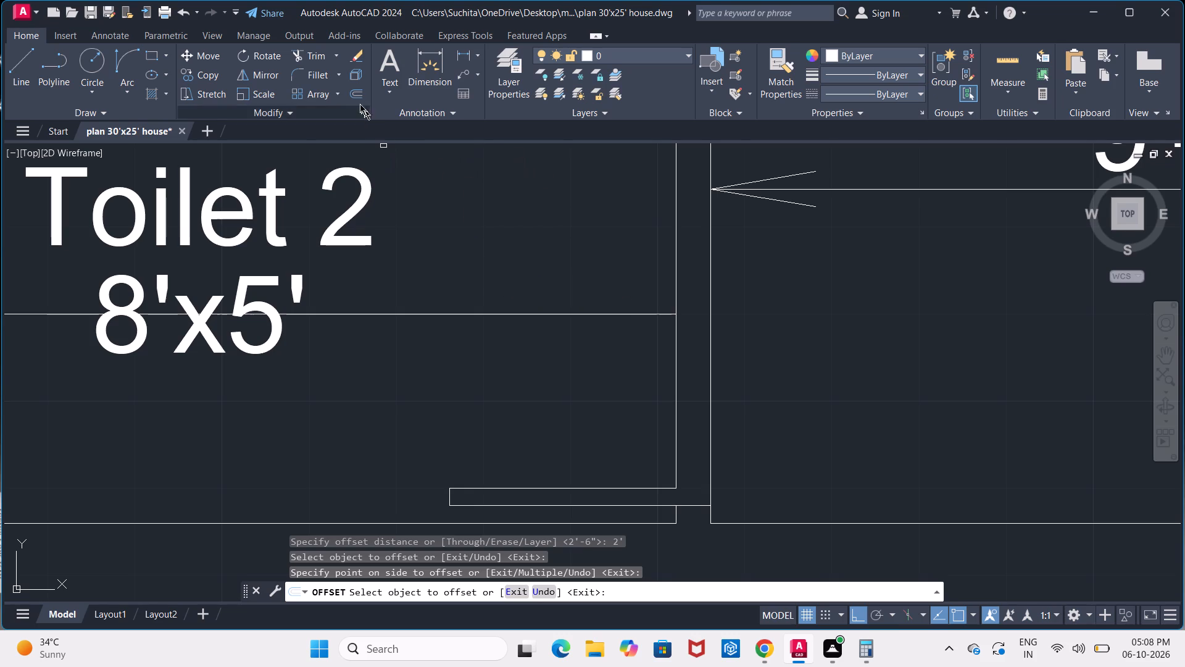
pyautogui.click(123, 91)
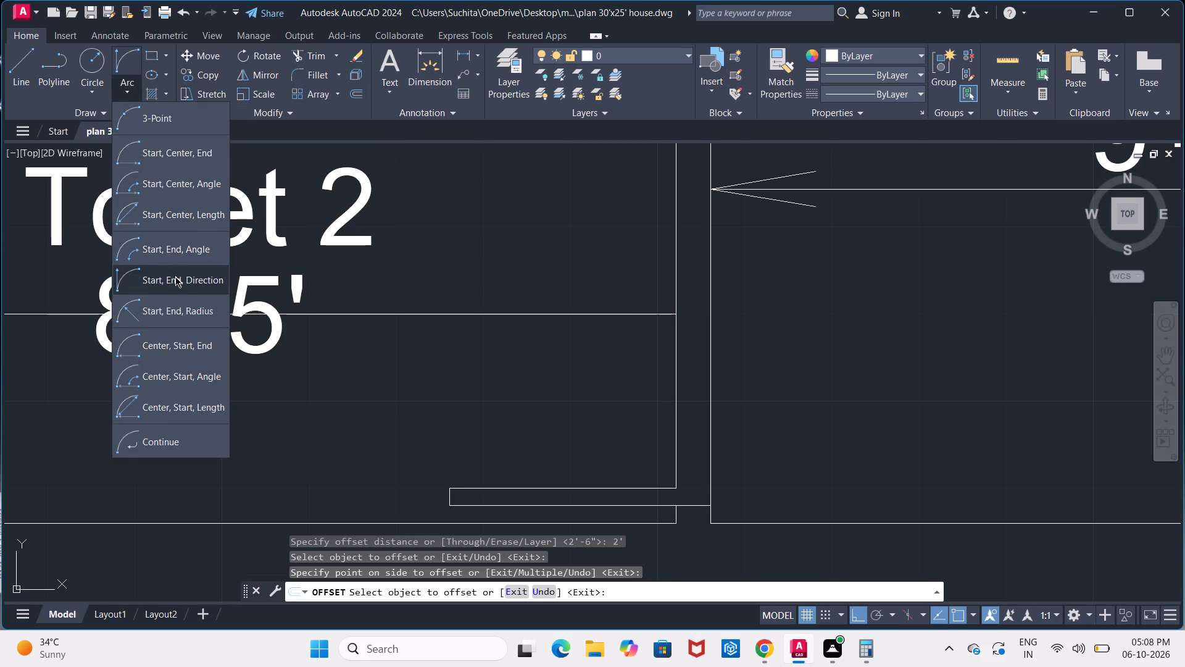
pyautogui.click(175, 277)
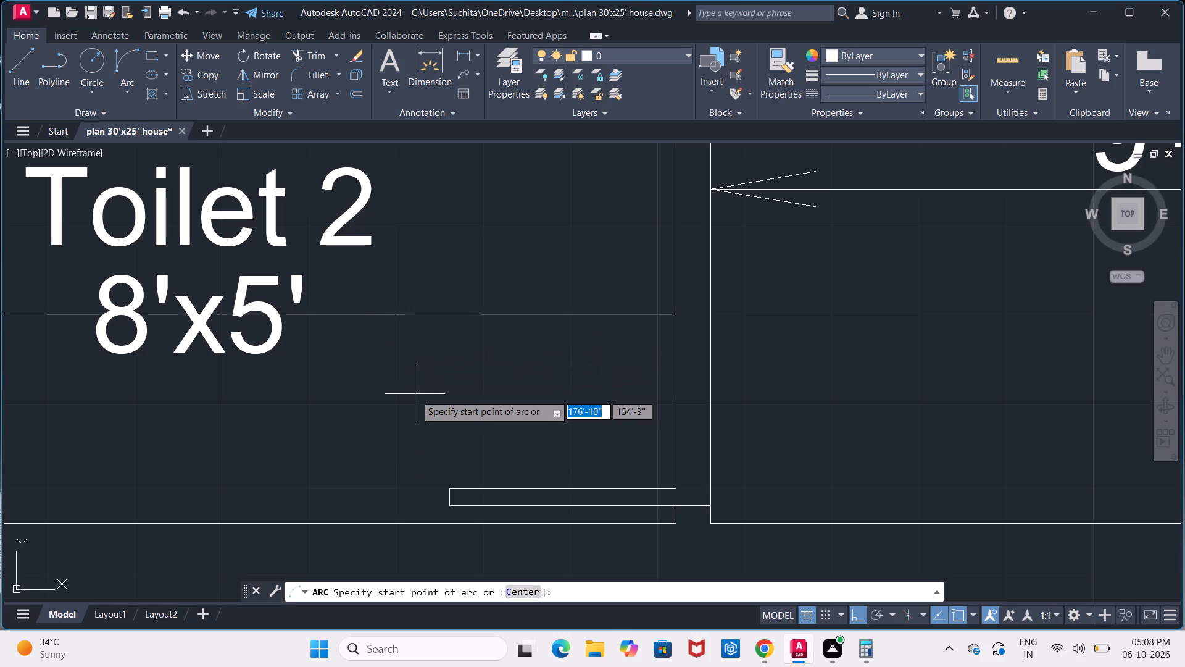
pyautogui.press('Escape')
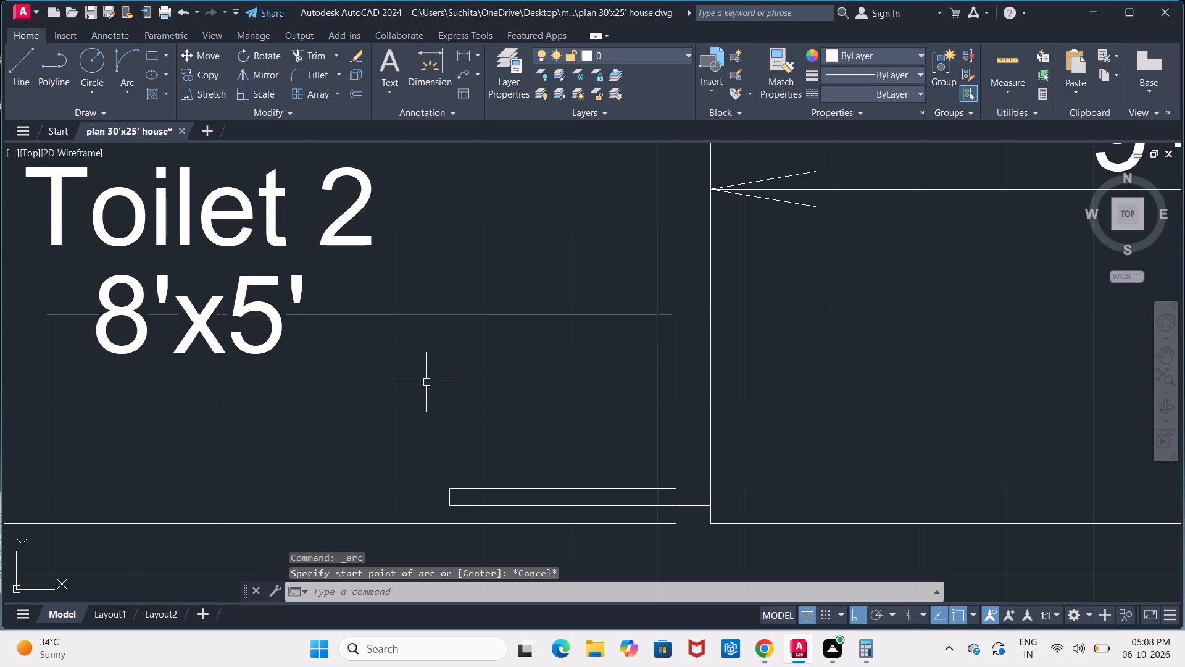
# Stretch the offset line in Toilet 2 past the passage-side wall, and trim it back to that wall's outer line.
pyautogui.click(450, 316)
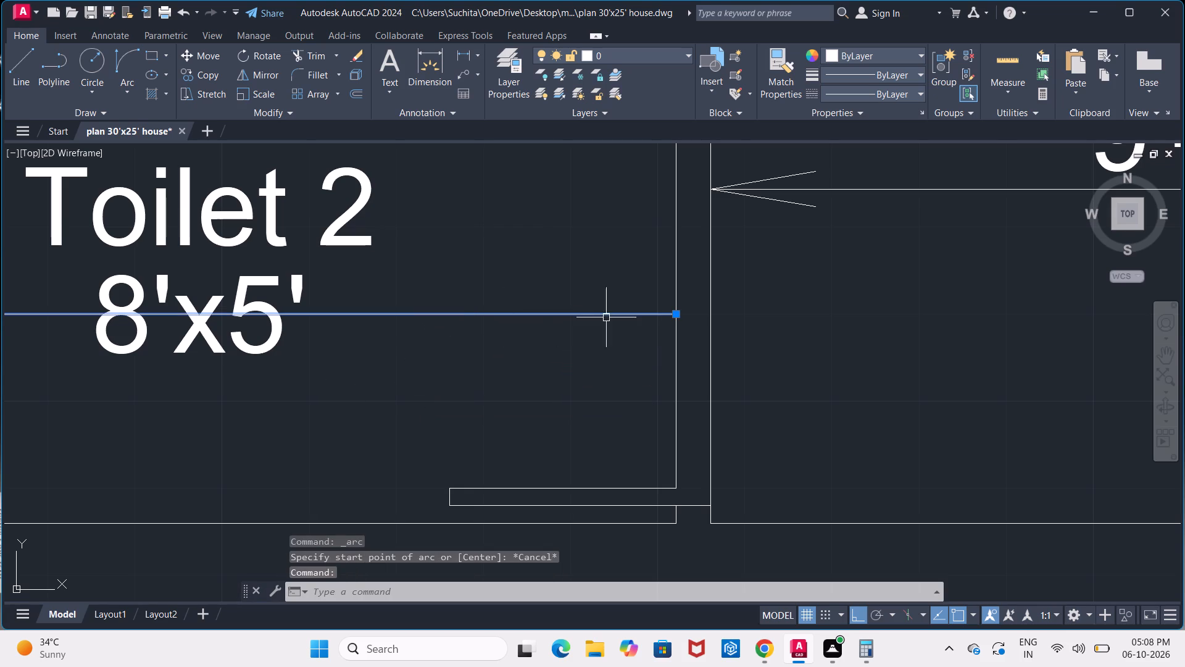
pyautogui.click(678, 316)
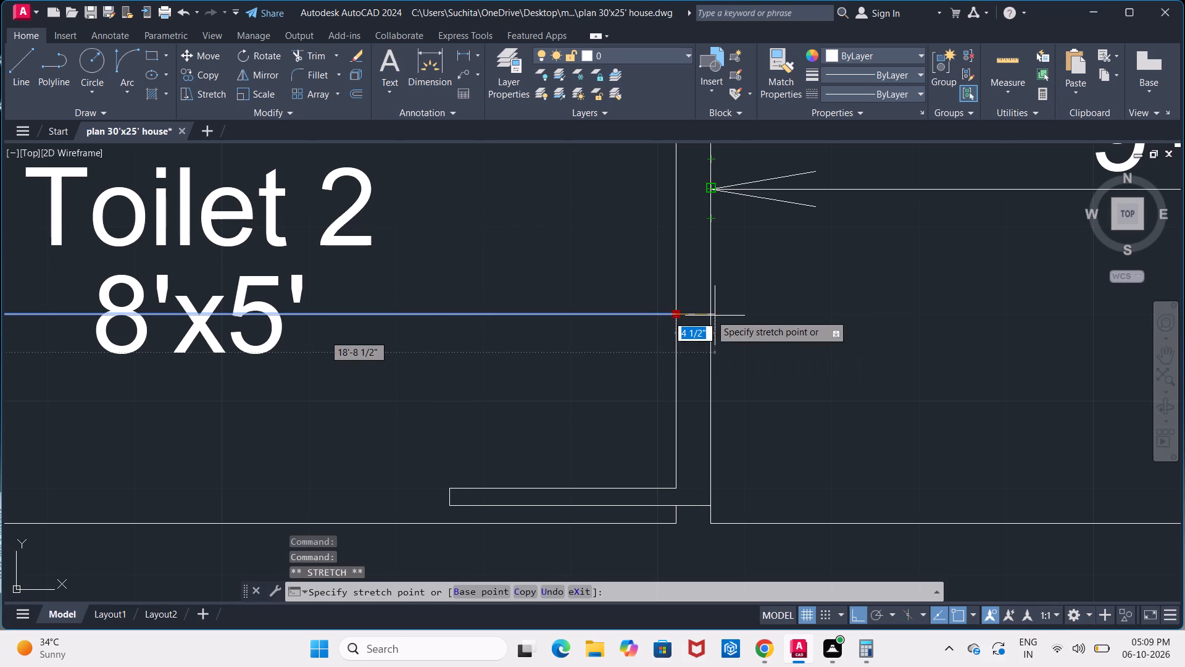
pyautogui.click(783, 317)
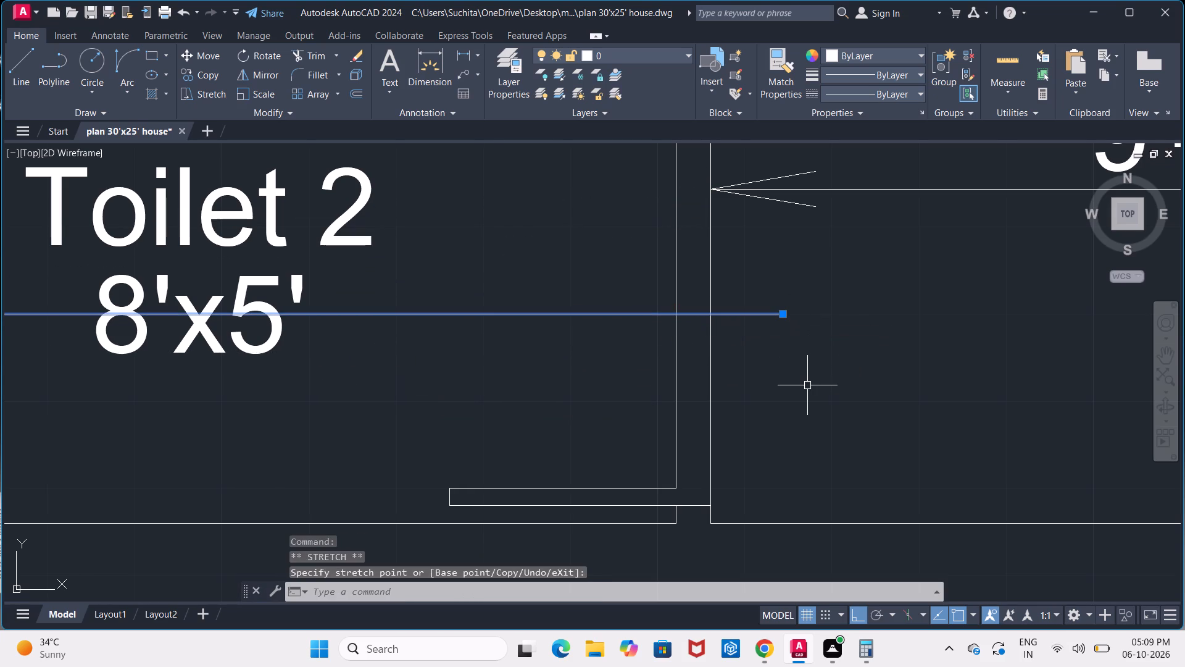
pyautogui.press('Escape')
pyautogui.write('tr')
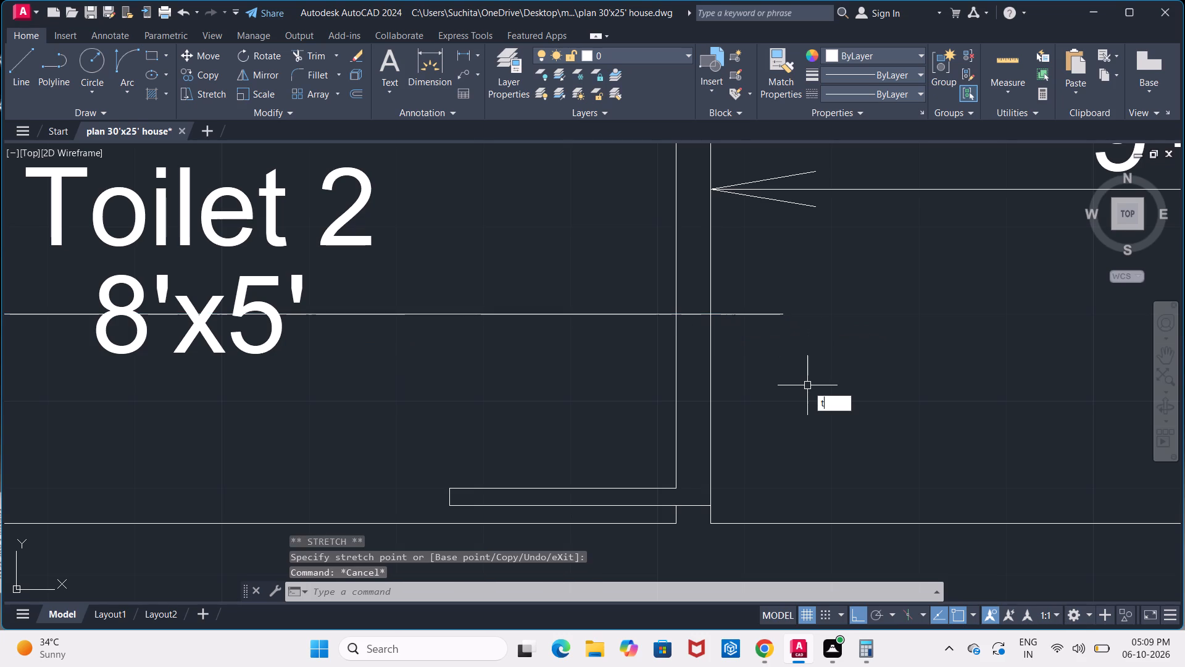
pyautogui.press('Return')
pyautogui.press('Return')
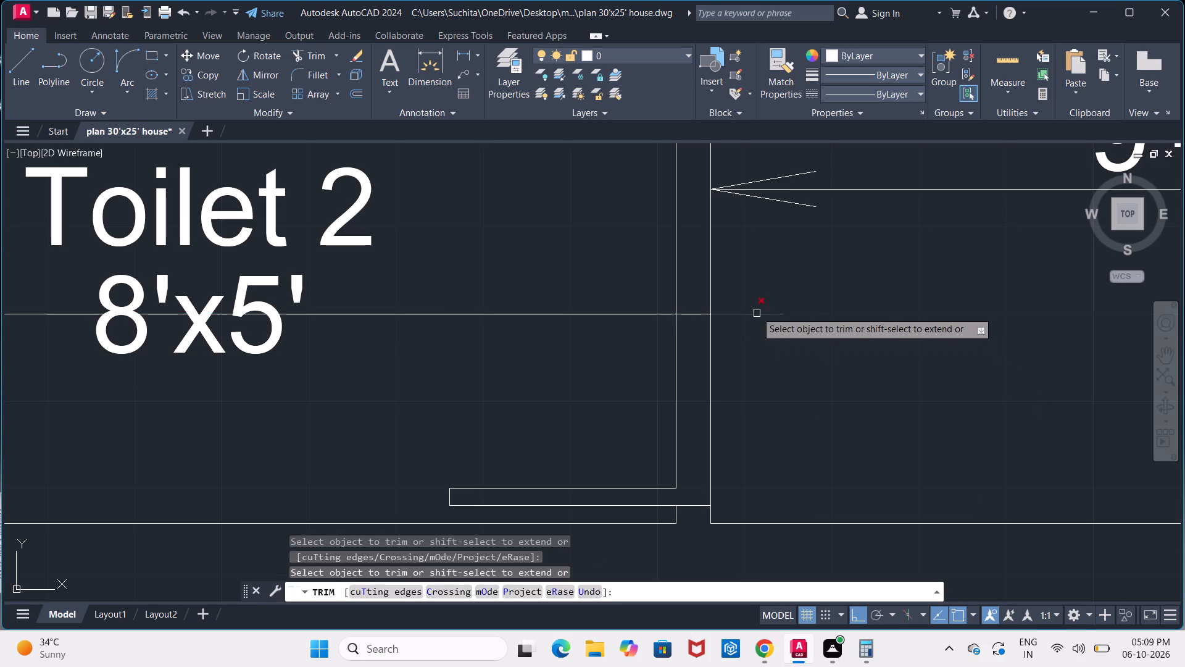
pyautogui.click(750, 314)
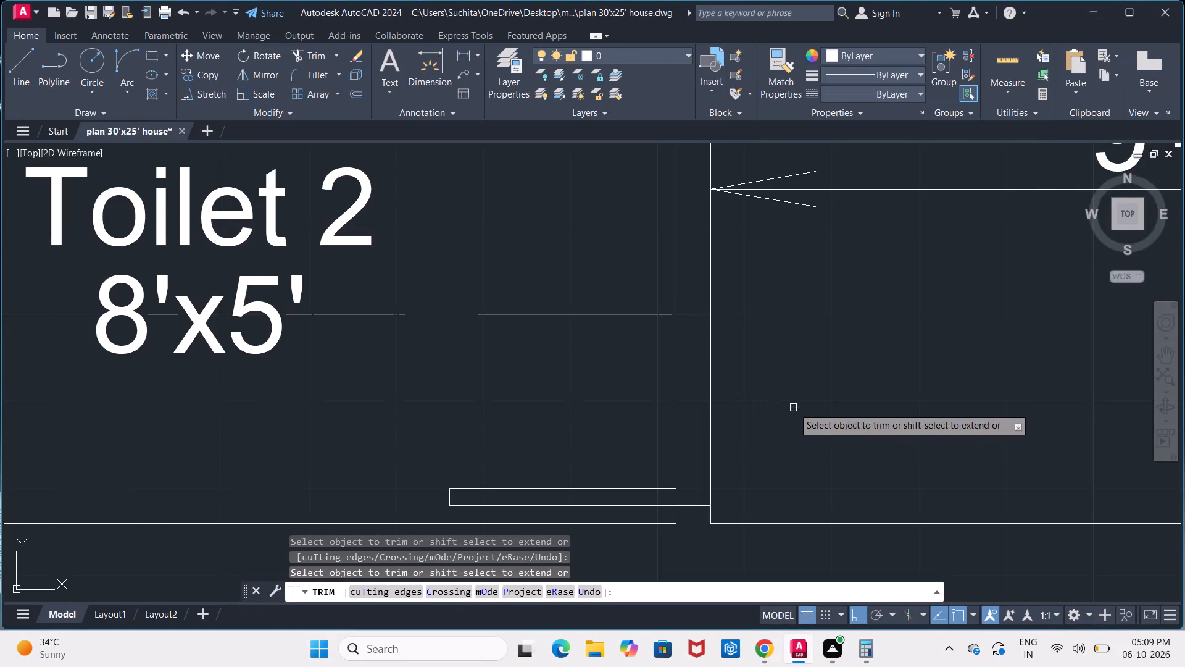
# Trim the inner line of Toilet 2's passage-side wall between the offset line and the door leaf.
pyautogui.scroll(-4, 755, 416)
pyautogui.scroll(1, 772, 419)
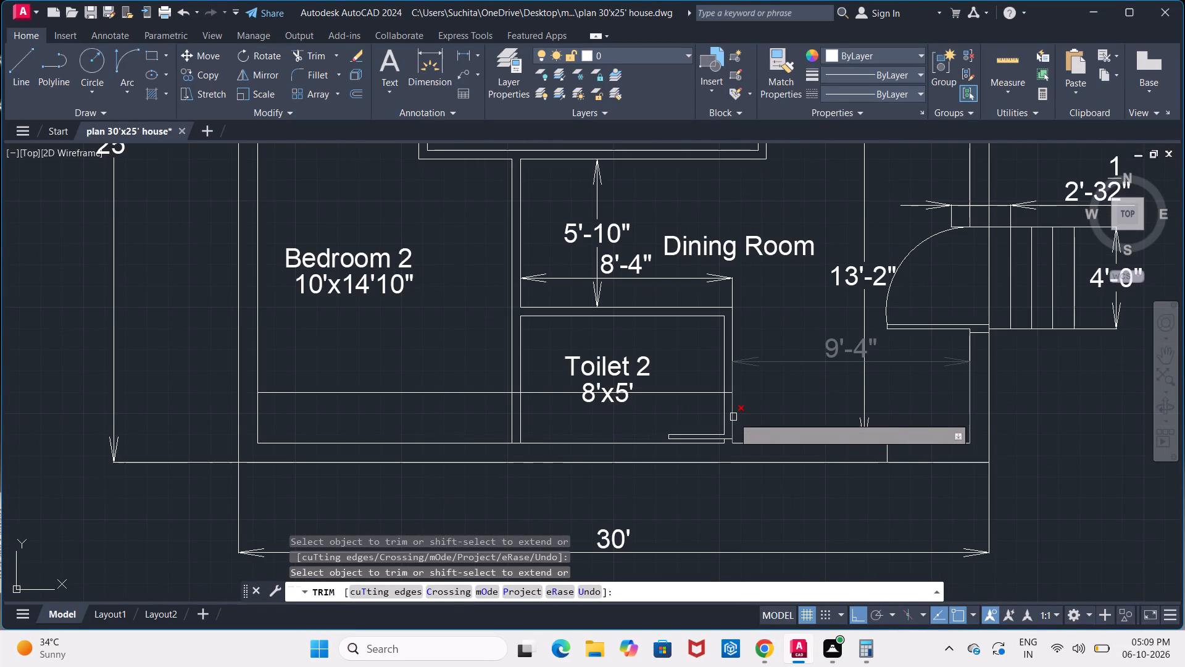
pyautogui.scroll(1, 702, 413)
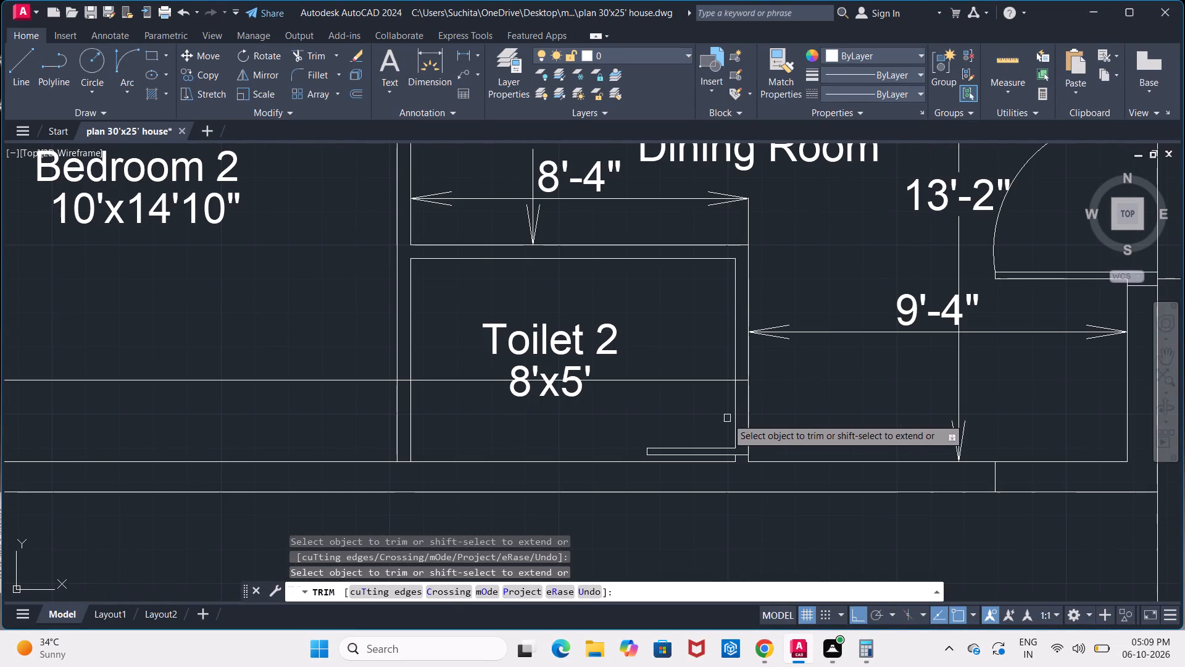
pyautogui.click(736, 424)
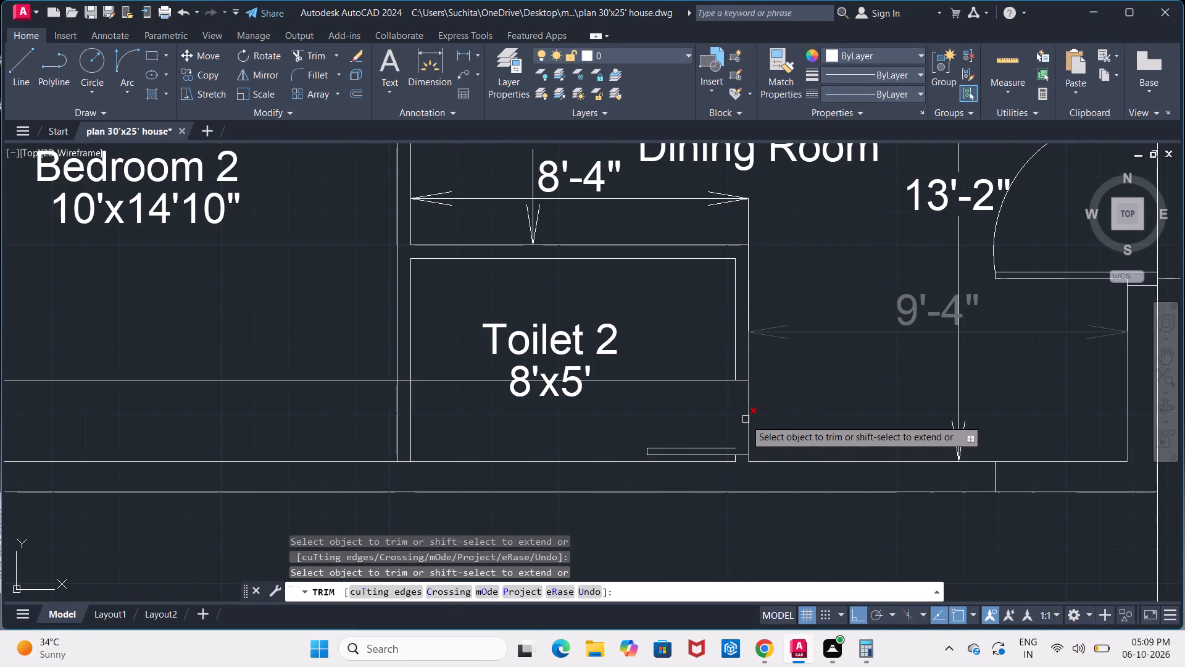
pyautogui.scroll(2, 750, 414)
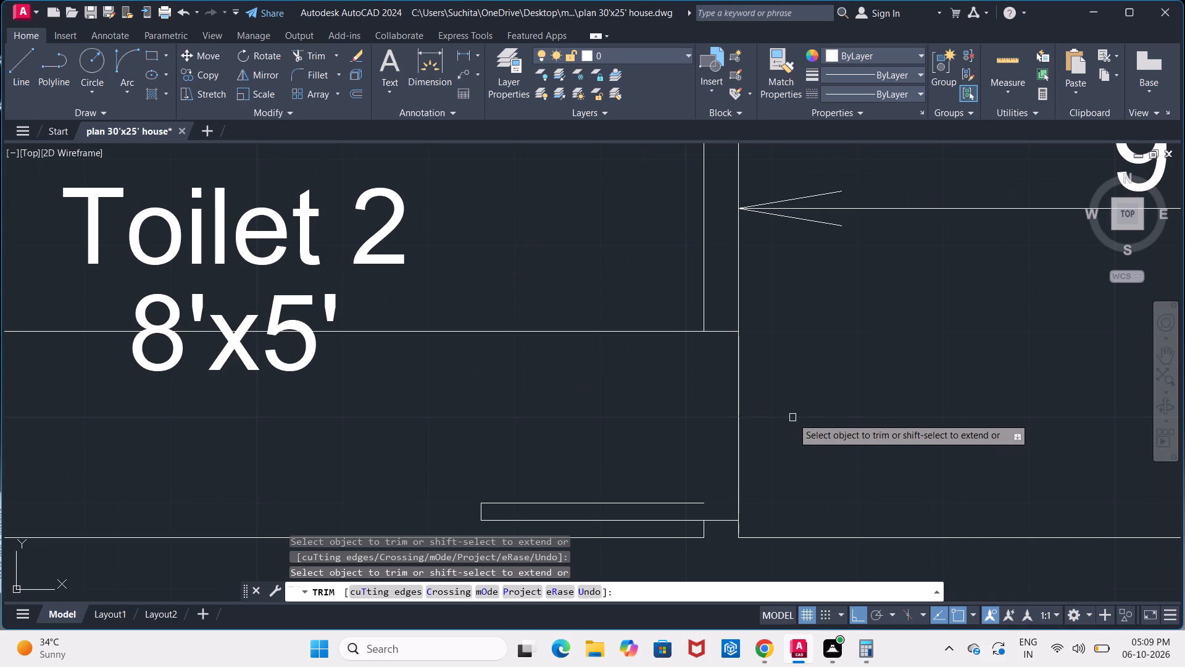
pyautogui.press('Escape')
pyautogui.press('Escape')
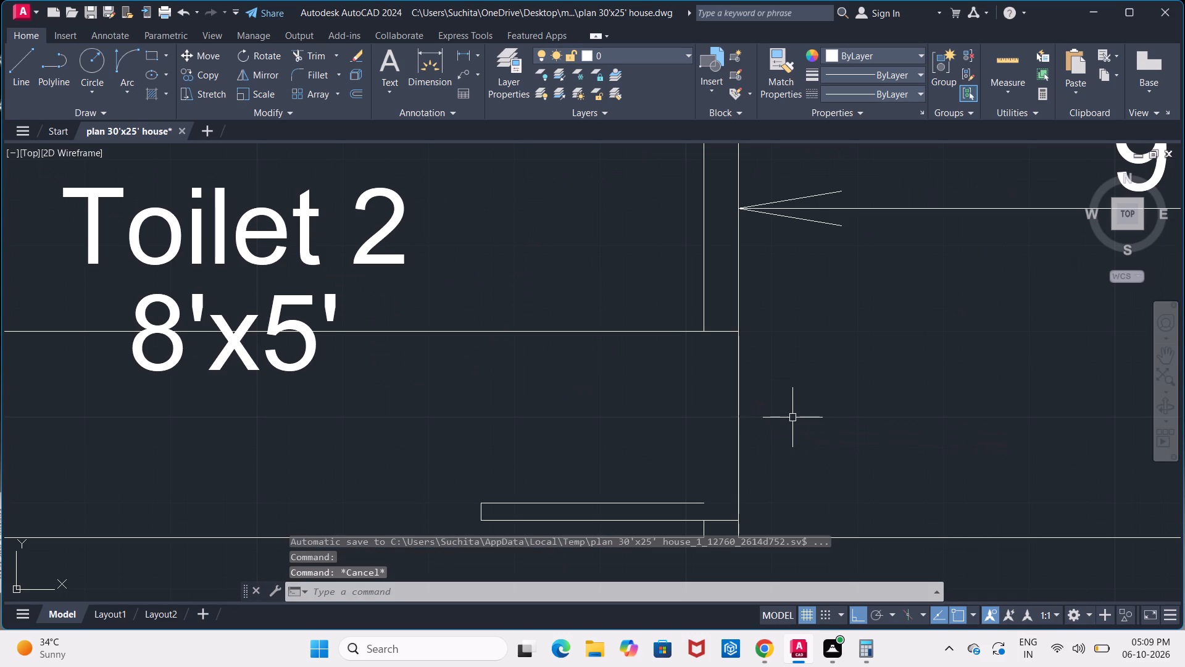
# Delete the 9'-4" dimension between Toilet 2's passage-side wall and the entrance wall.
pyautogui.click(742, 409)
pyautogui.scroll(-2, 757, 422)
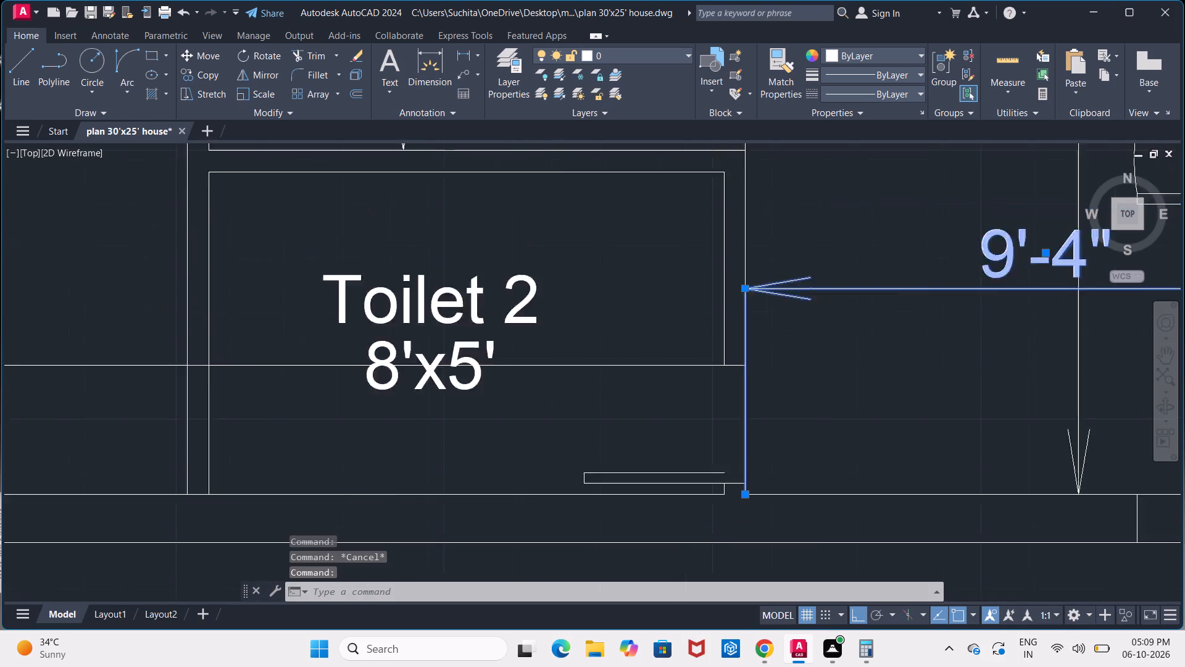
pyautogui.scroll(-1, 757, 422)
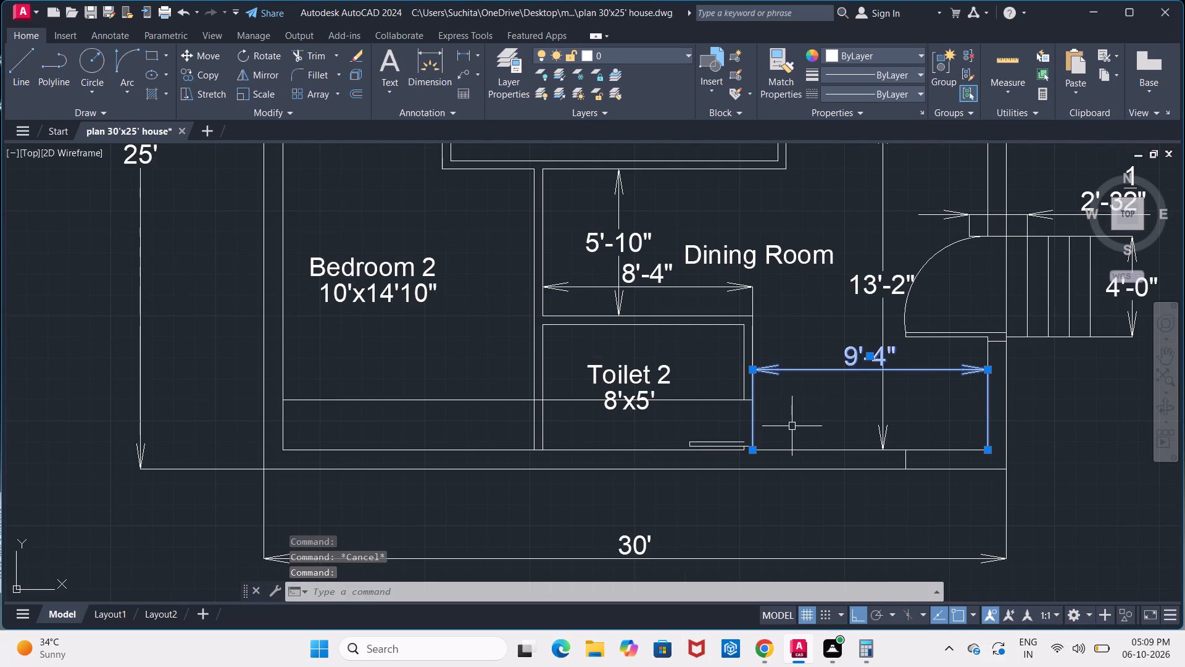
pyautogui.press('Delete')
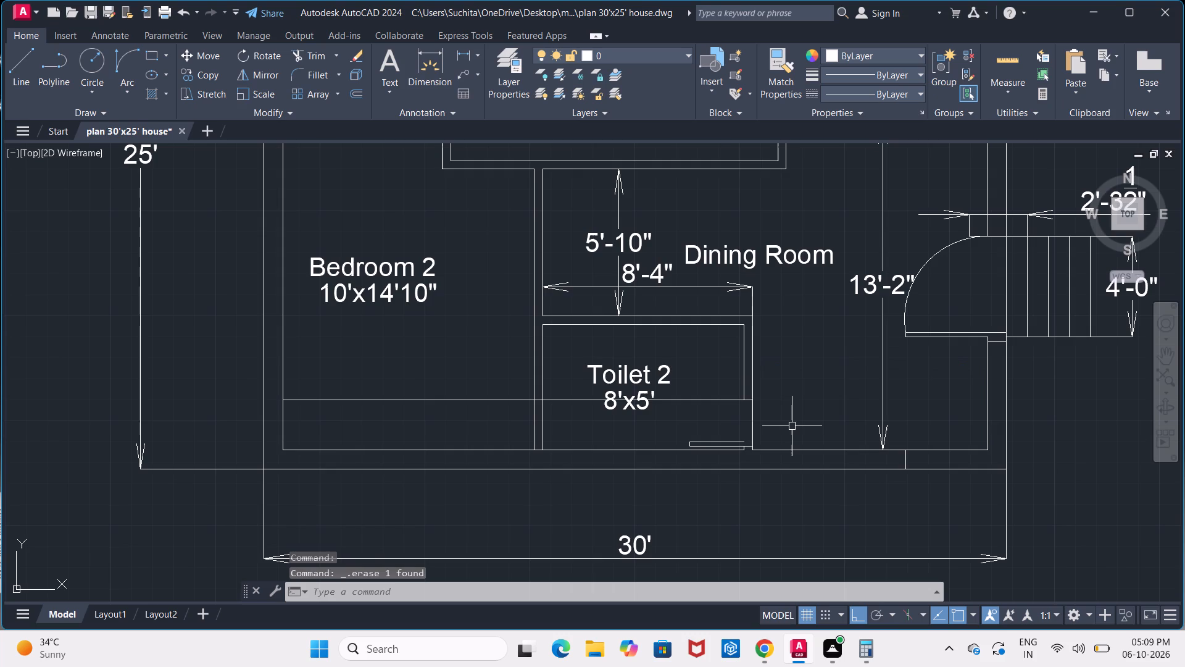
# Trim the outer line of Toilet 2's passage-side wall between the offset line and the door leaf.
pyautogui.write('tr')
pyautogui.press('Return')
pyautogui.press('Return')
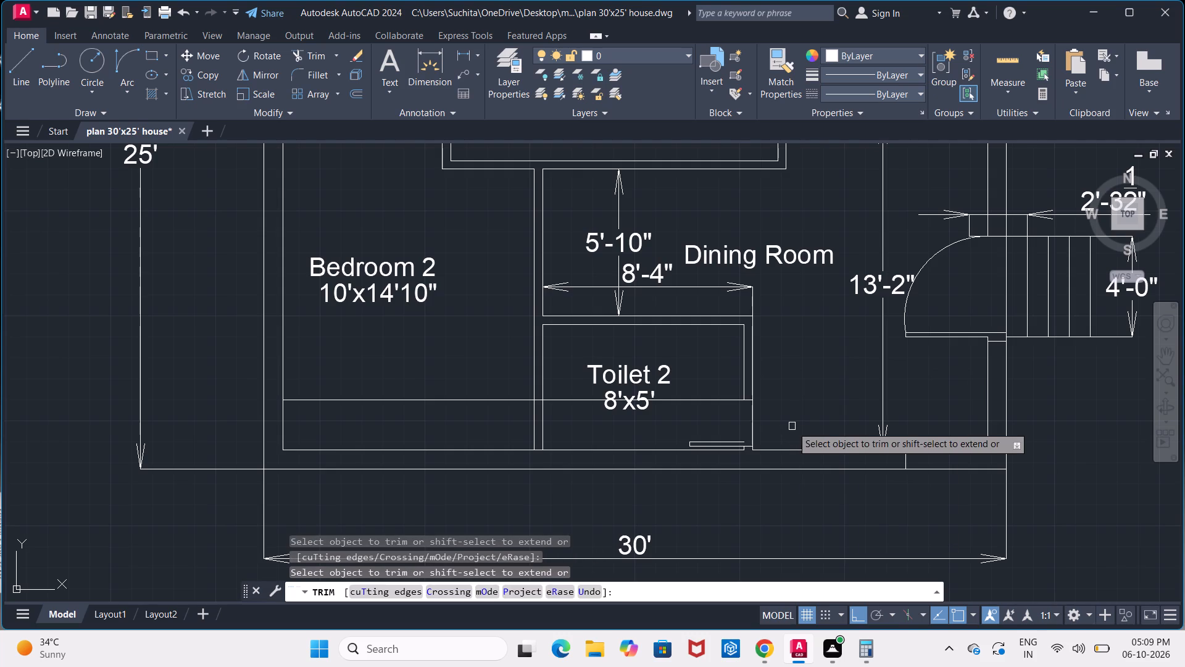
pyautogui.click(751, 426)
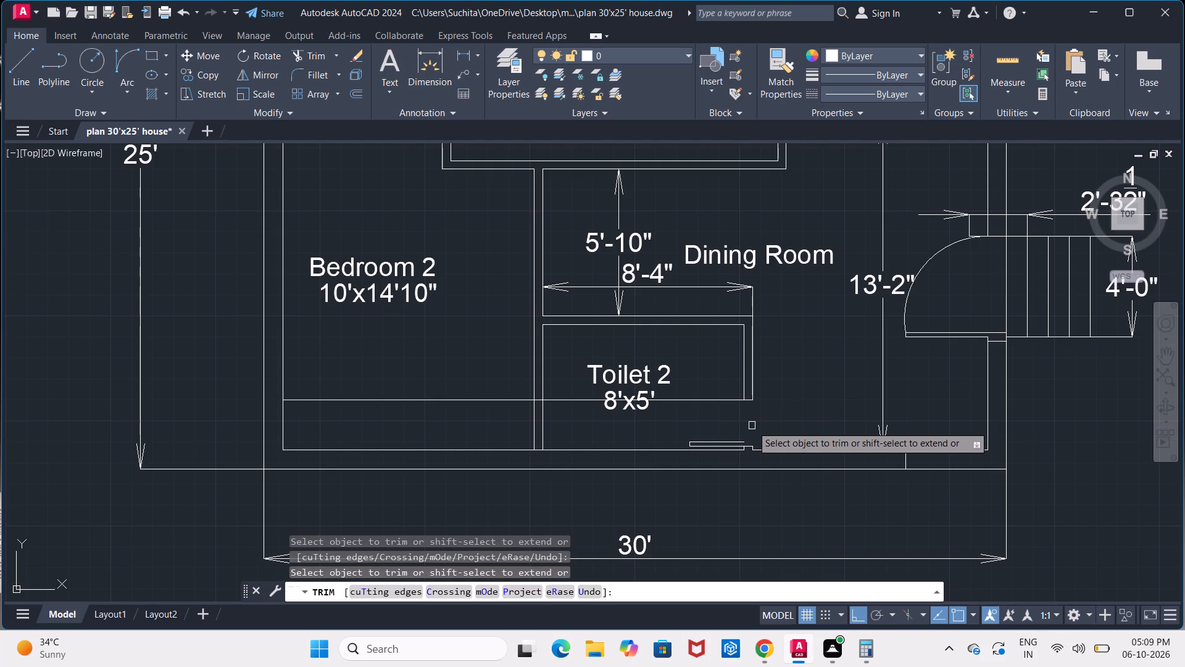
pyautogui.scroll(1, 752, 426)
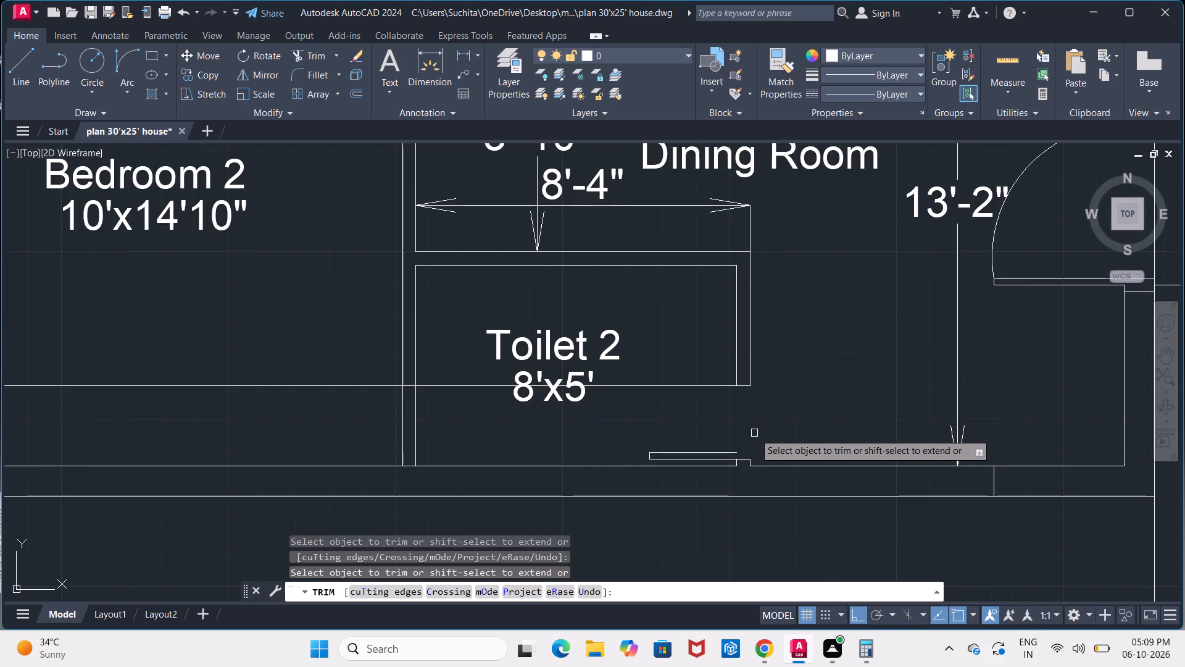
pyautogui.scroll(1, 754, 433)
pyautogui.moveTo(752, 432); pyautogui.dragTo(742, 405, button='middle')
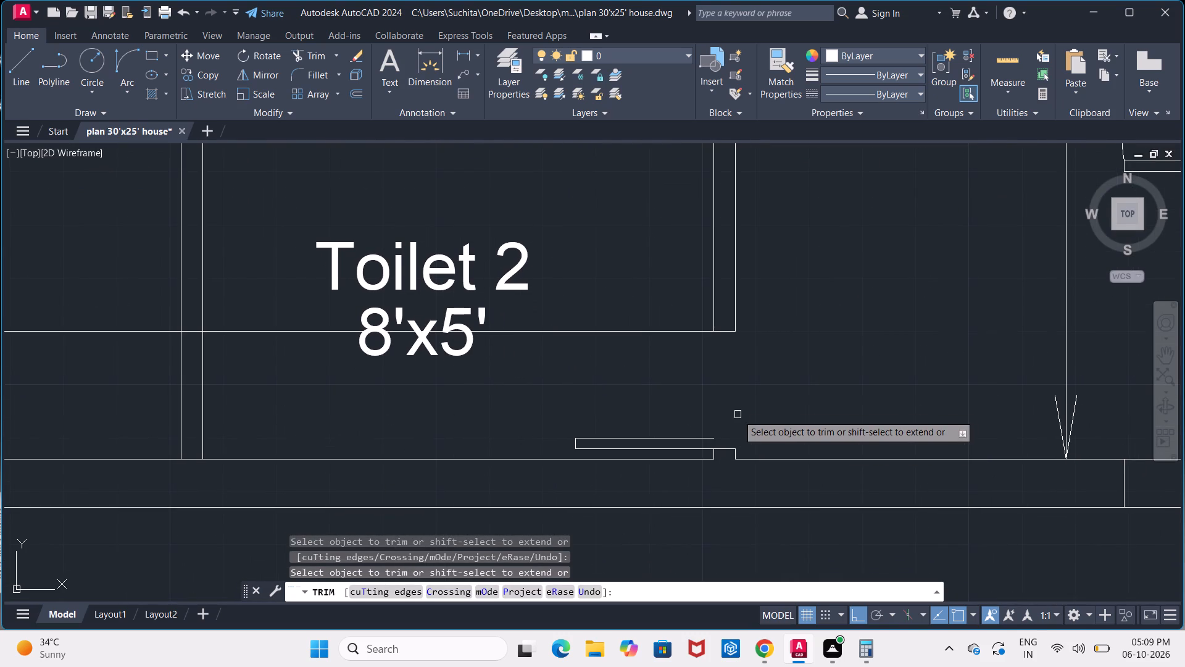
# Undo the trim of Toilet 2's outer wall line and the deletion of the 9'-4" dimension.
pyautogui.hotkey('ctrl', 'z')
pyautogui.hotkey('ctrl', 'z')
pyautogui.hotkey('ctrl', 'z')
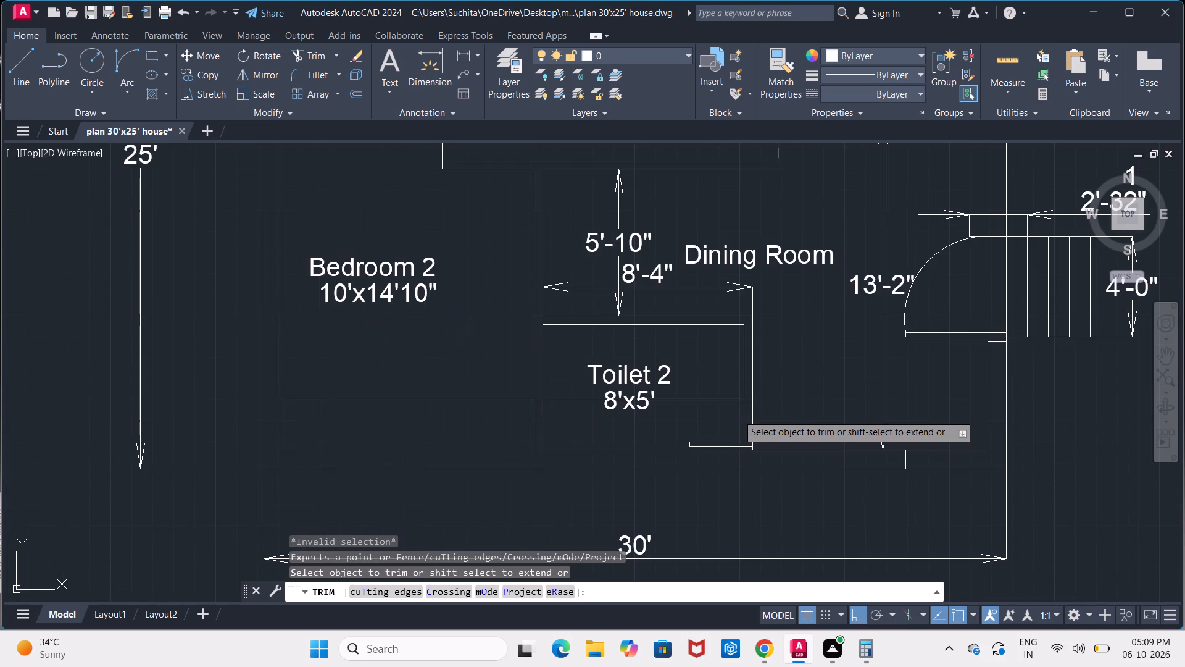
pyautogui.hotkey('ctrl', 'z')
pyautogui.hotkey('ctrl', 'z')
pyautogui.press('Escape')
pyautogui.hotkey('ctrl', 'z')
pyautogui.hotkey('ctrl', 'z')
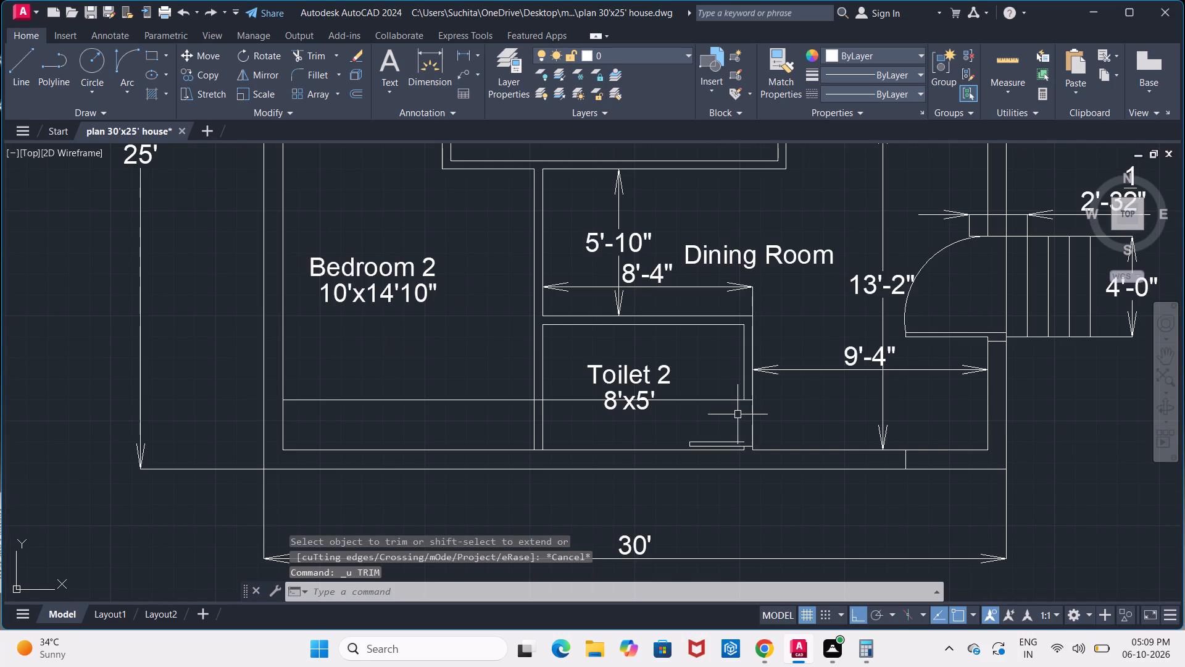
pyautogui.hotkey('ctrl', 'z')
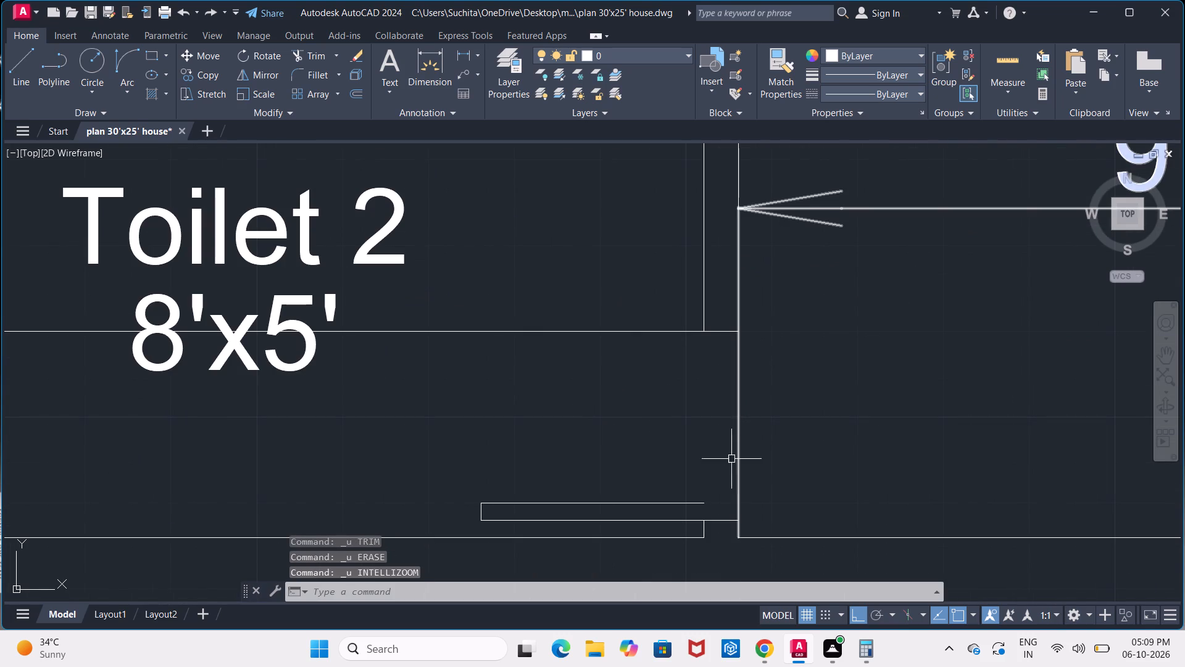
# Stretch the upper line of Toilet 2's door leaf past the passage-side wall, and trim it back to that wall's outer line.
pyautogui.click(690, 503)
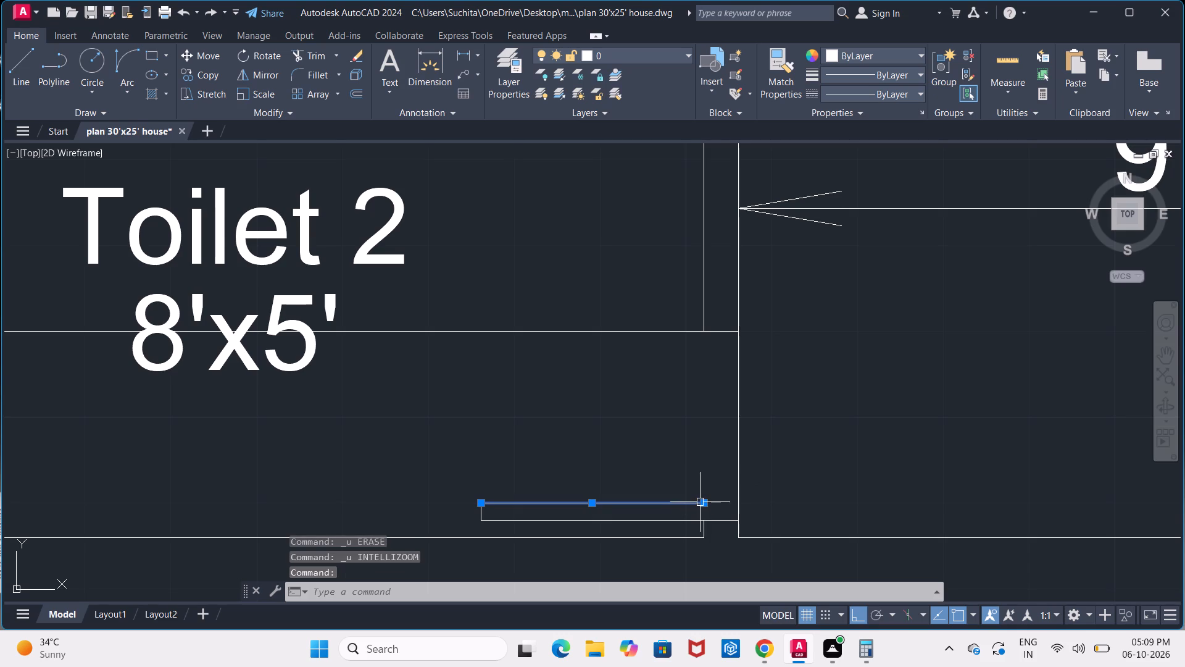
pyautogui.click(700, 502)
pyautogui.click(705, 503)
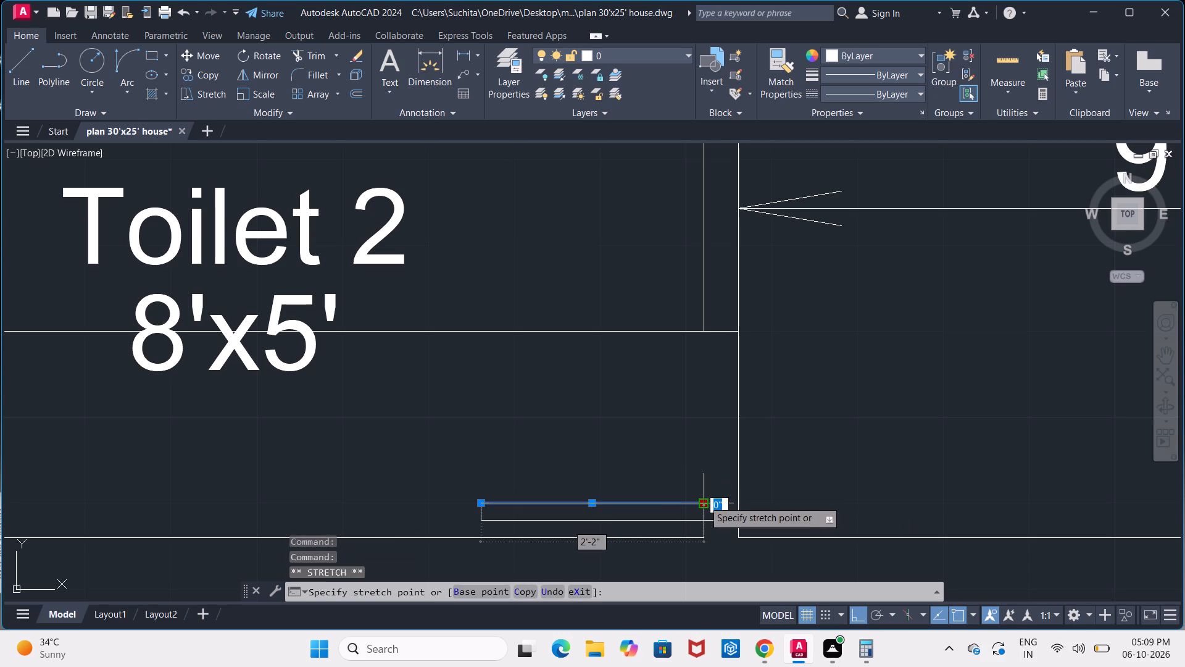
pyautogui.moveTo(704, 500); pyautogui.dragTo(713, 505)
pyautogui.click(704, 500)
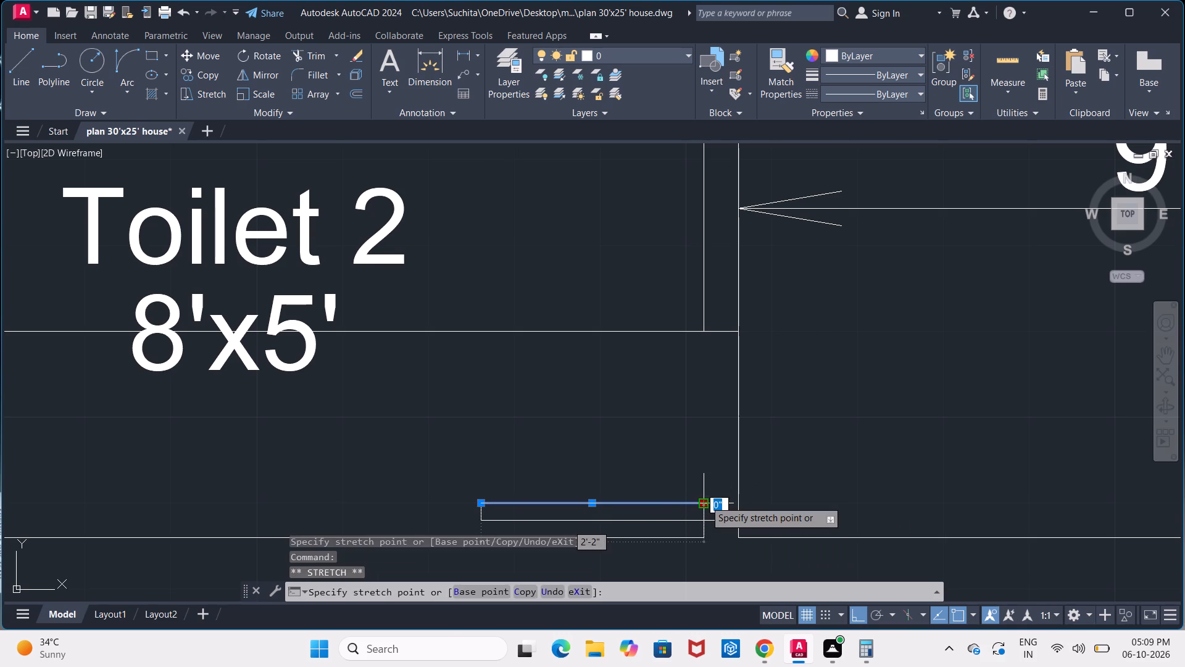
pyautogui.moveTo(703, 500); pyautogui.dragTo(741, 506)
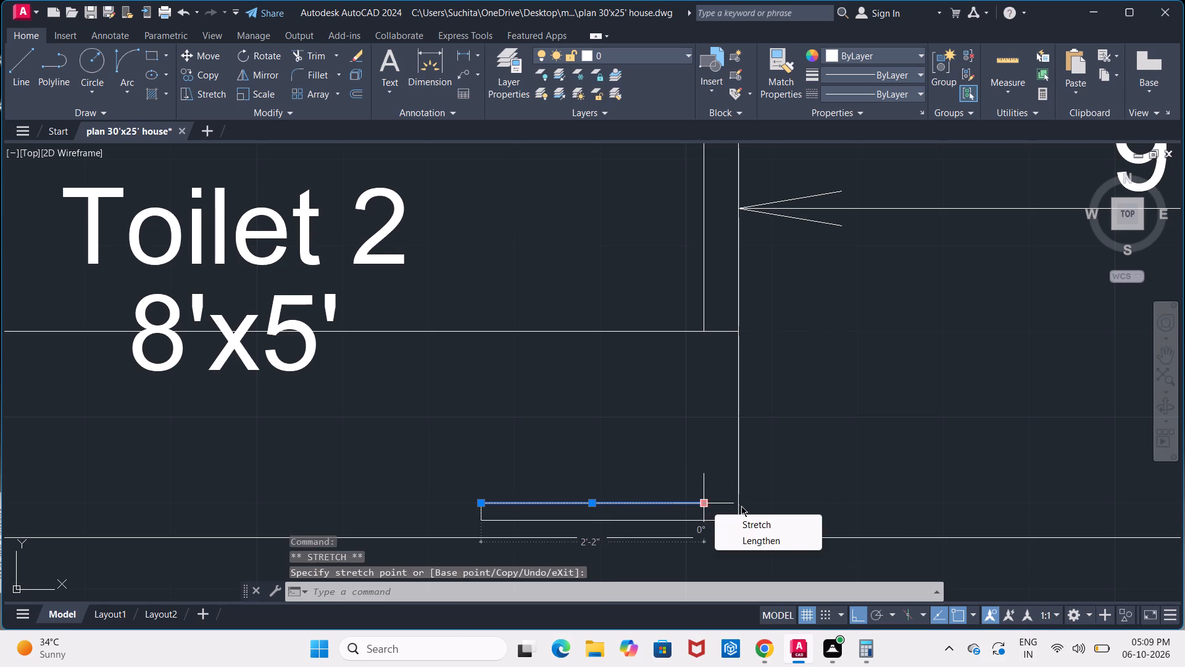
pyautogui.click(746, 522)
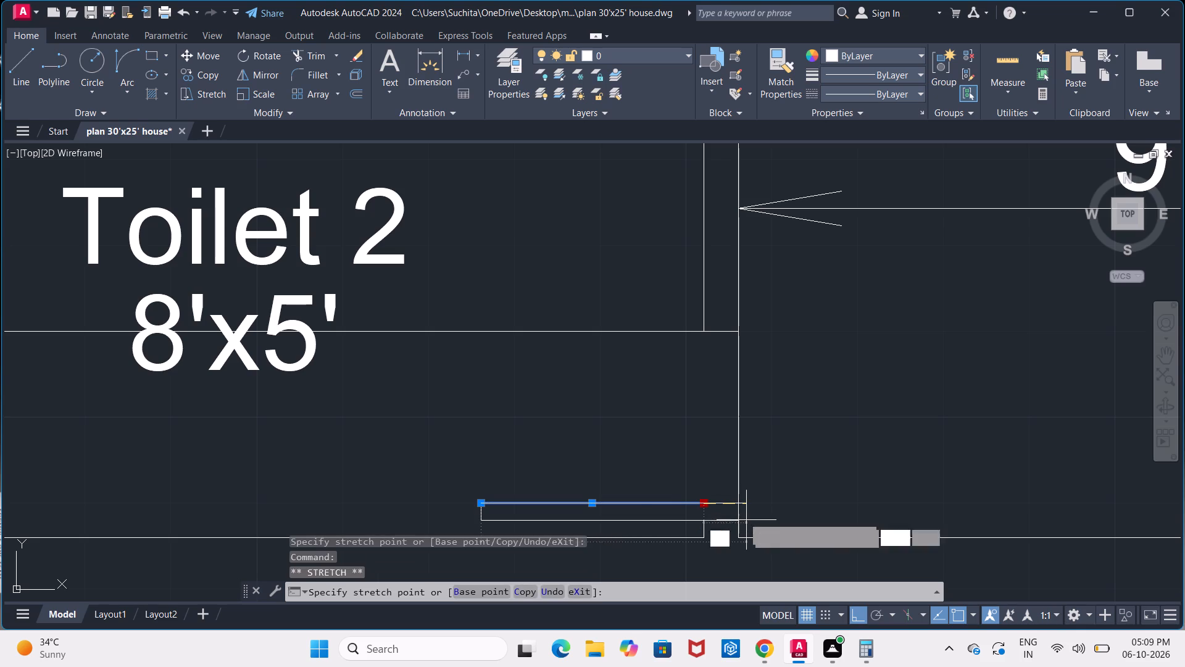
pyautogui.click(774, 508)
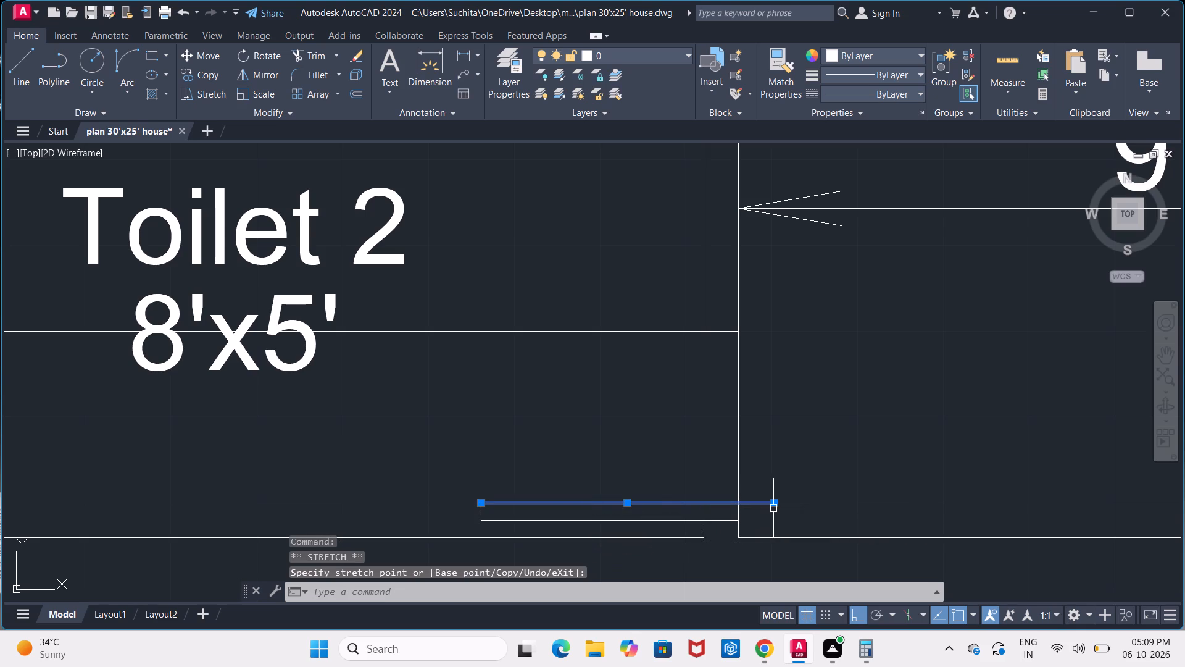
pyautogui.press('Escape')
pyautogui.write('tr')
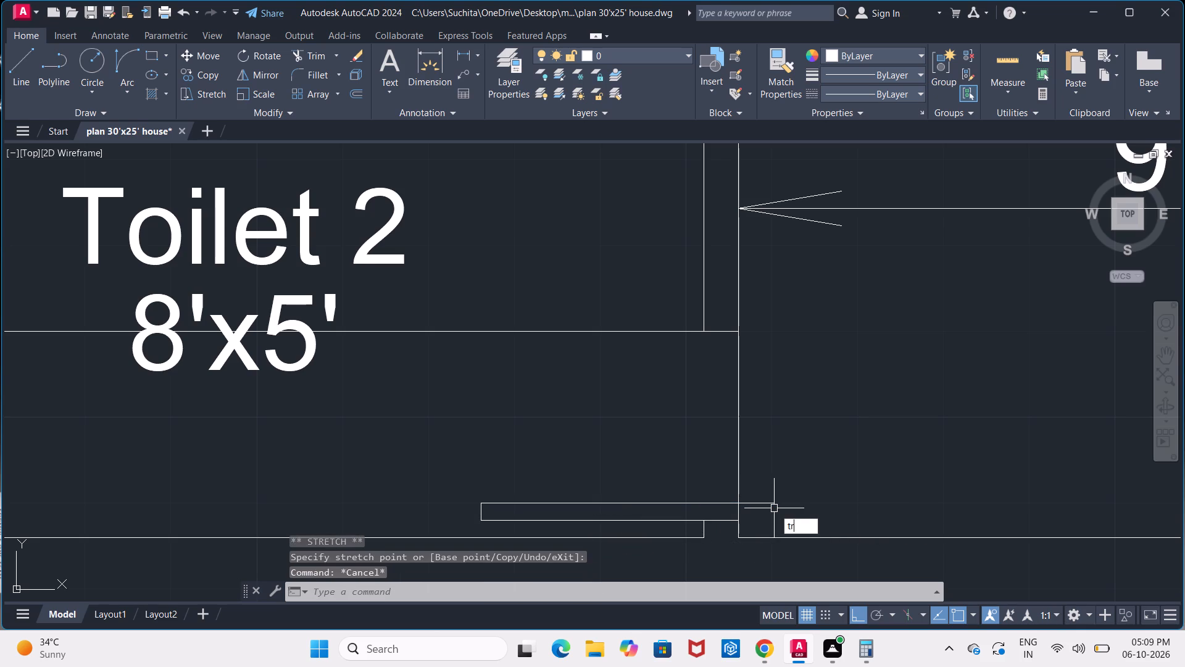
pyautogui.press('Return')
pyautogui.press('Return')
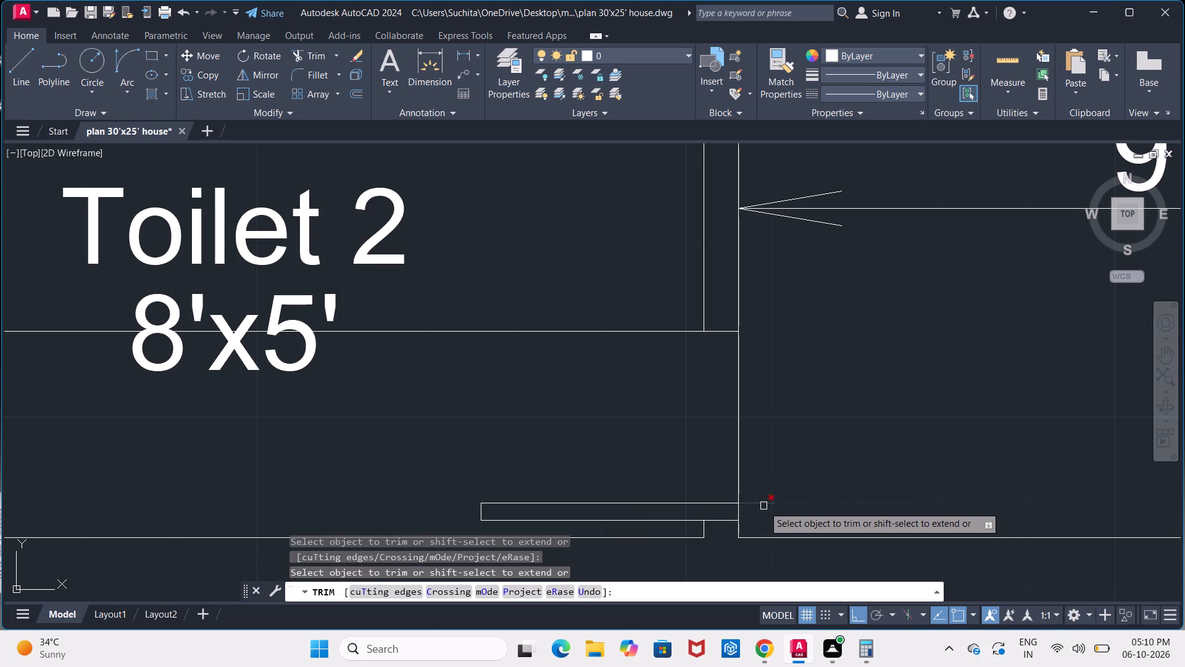
pyautogui.click(763, 503)
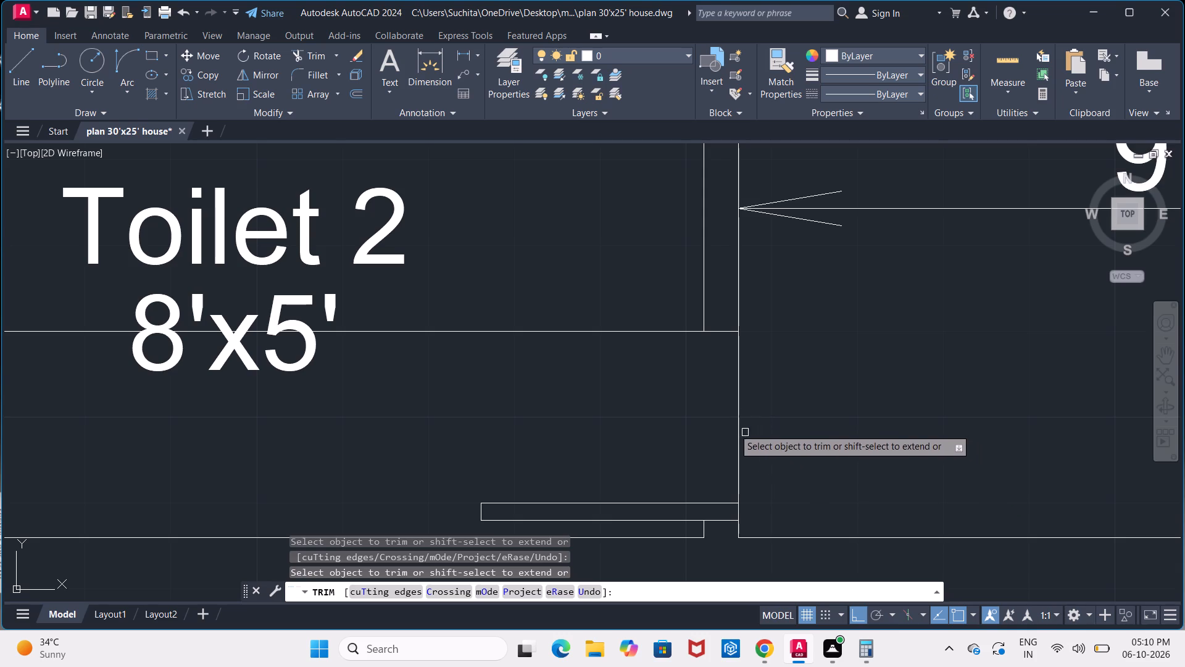
pyautogui.press('Escape')
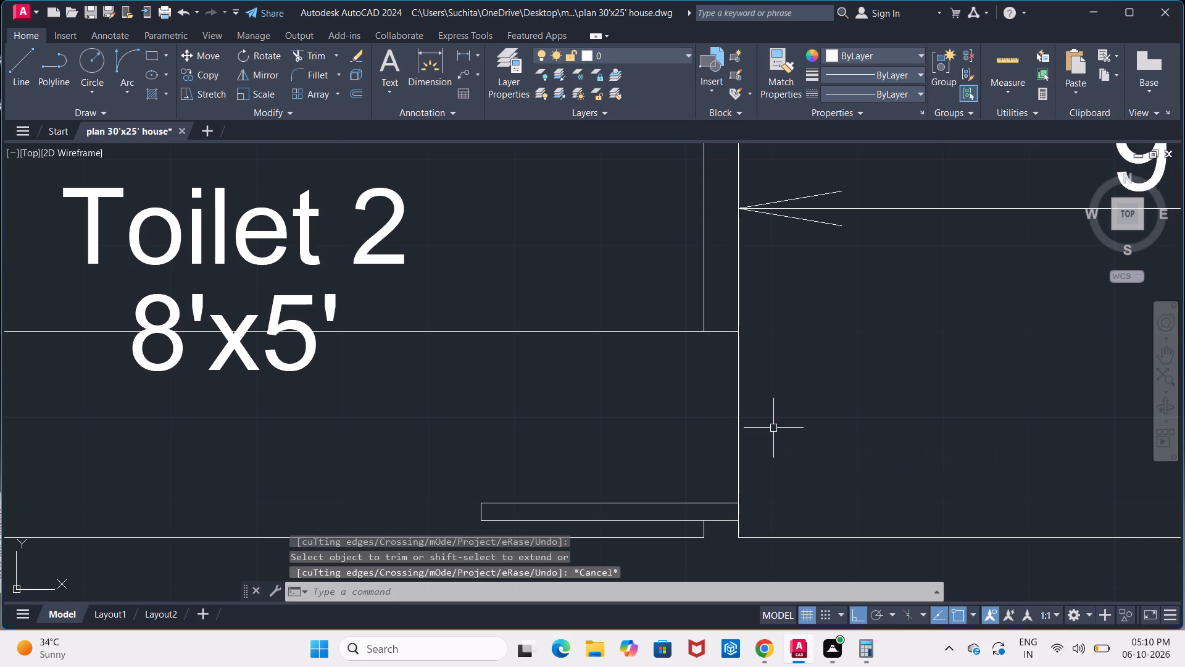
# Delete the 9'-4" dimension between Toilet 2's passage-side wall and the entrance wall.
pyautogui.click(738, 437)
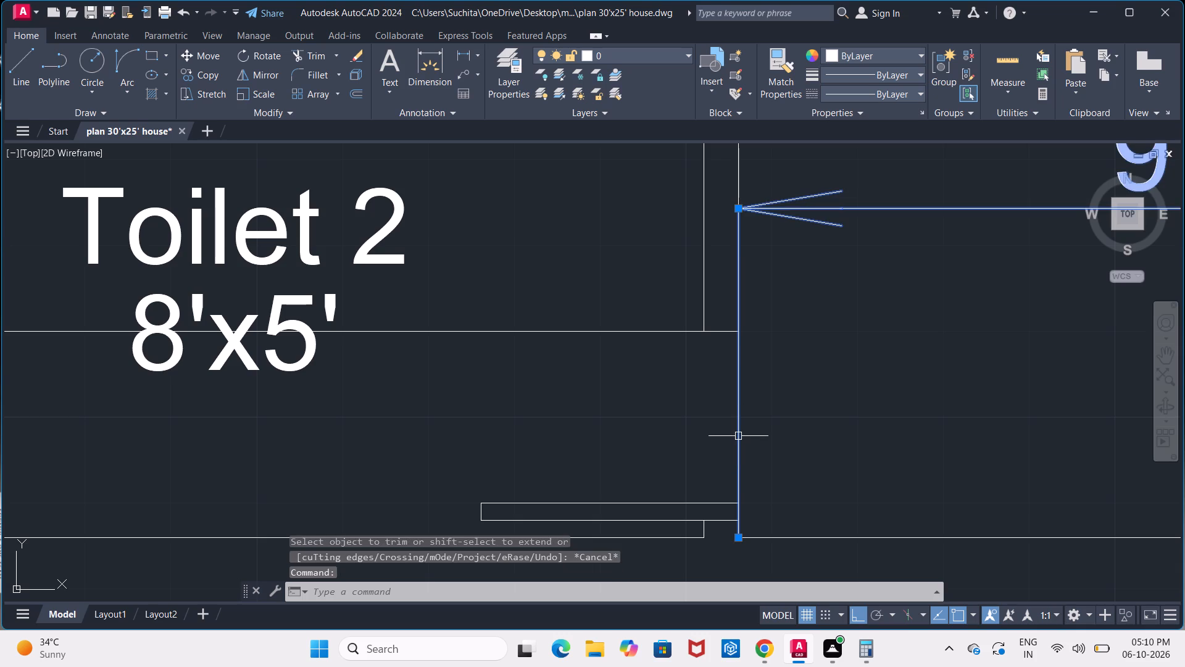
pyautogui.press('Delete')
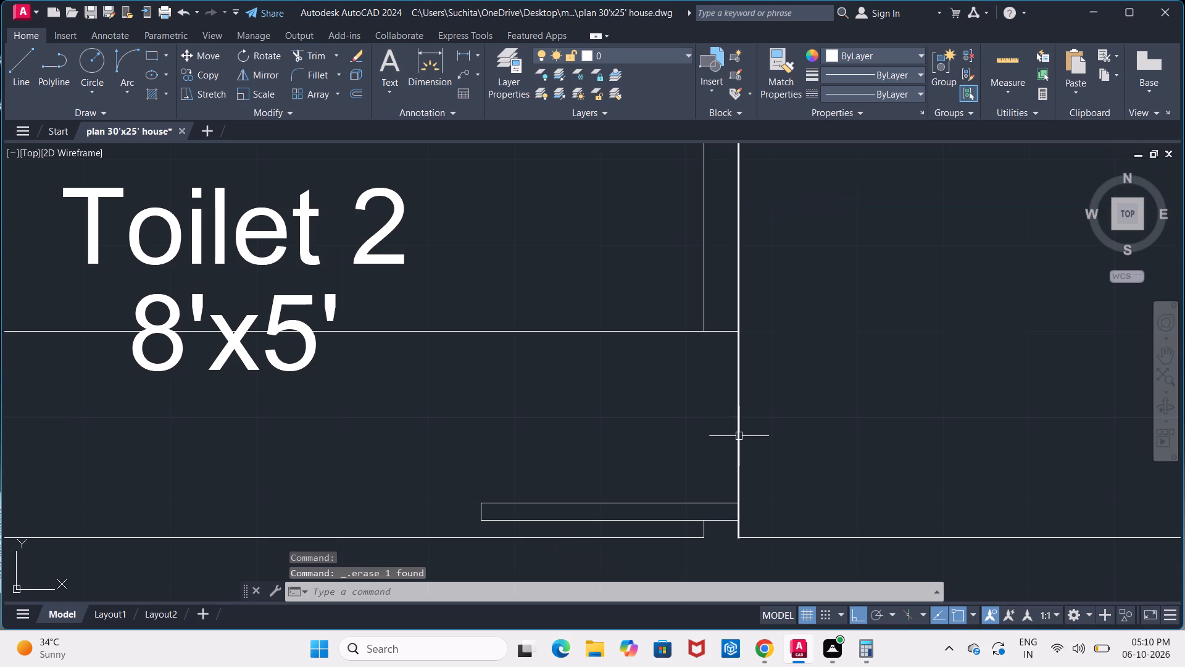
# Trim Toilet 2's outer wall line across the door opening, and trim the opening's offset line back to the wall's inner face.
pyautogui.write('tr')
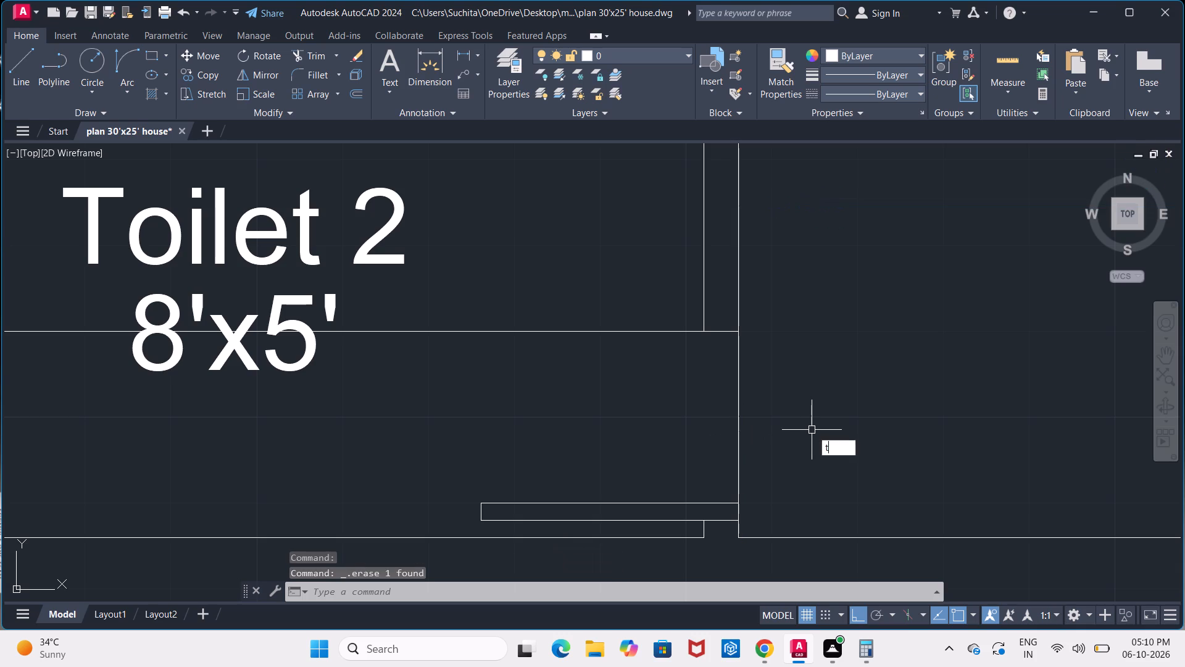
pyautogui.press('Return')
pyautogui.press('Return')
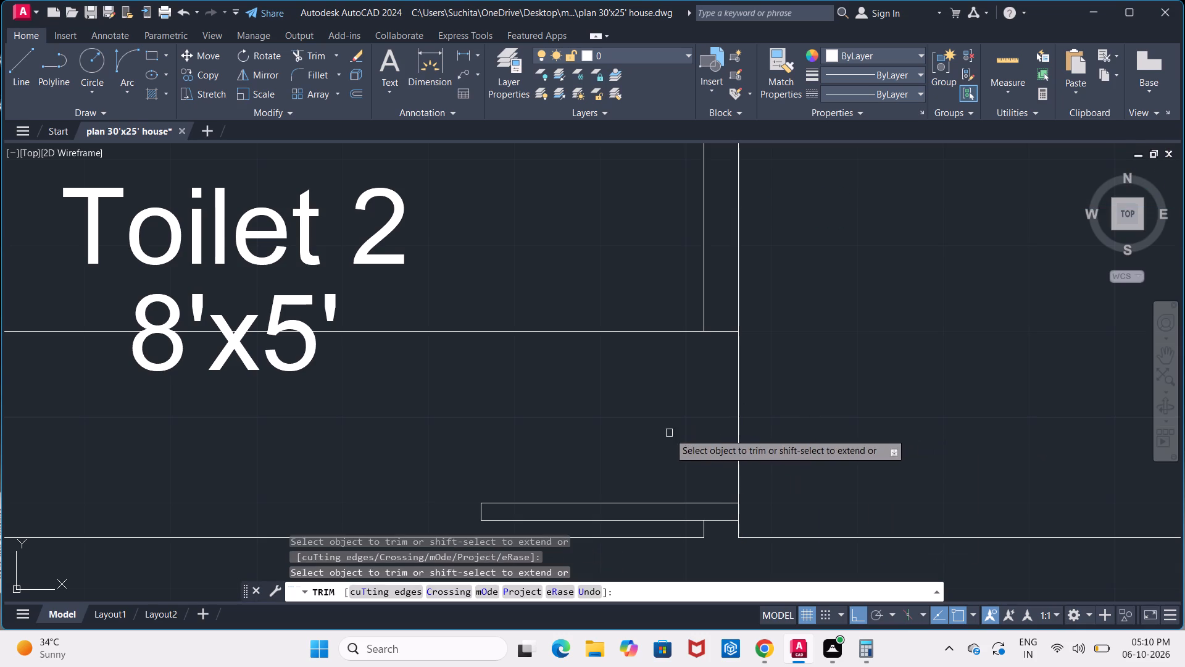
pyautogui.click(700, 432)
pyautogui.click(756, 436)
pyautogui.scroll(-1, 762, 445)
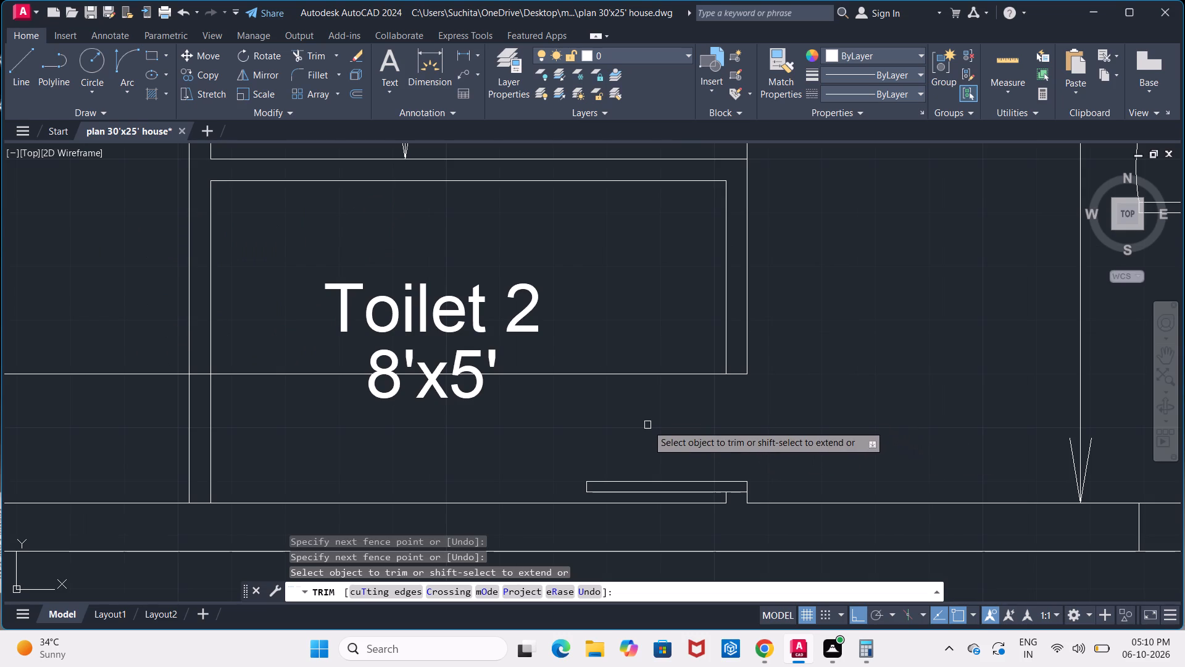
pyautogui.click(654, 373)
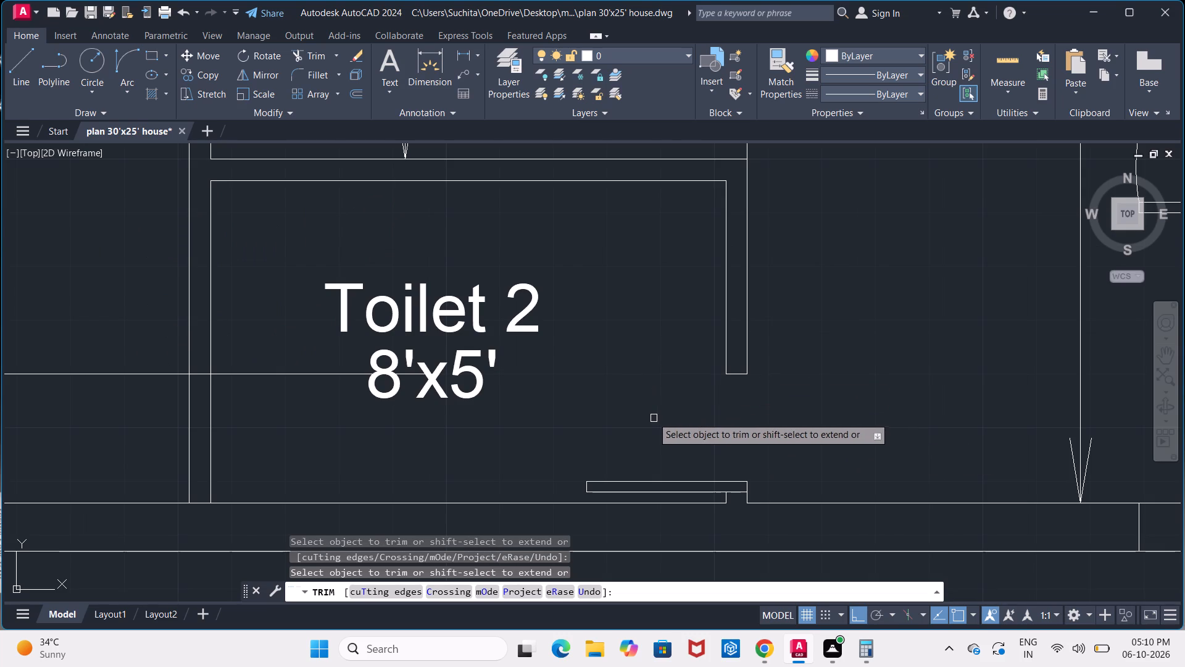
# Draw Toilet 2's door swing as a start, end, direction arc from the opening's outer upper corner to the leaf's upper free corner.
pyautogui.click(126, 86)
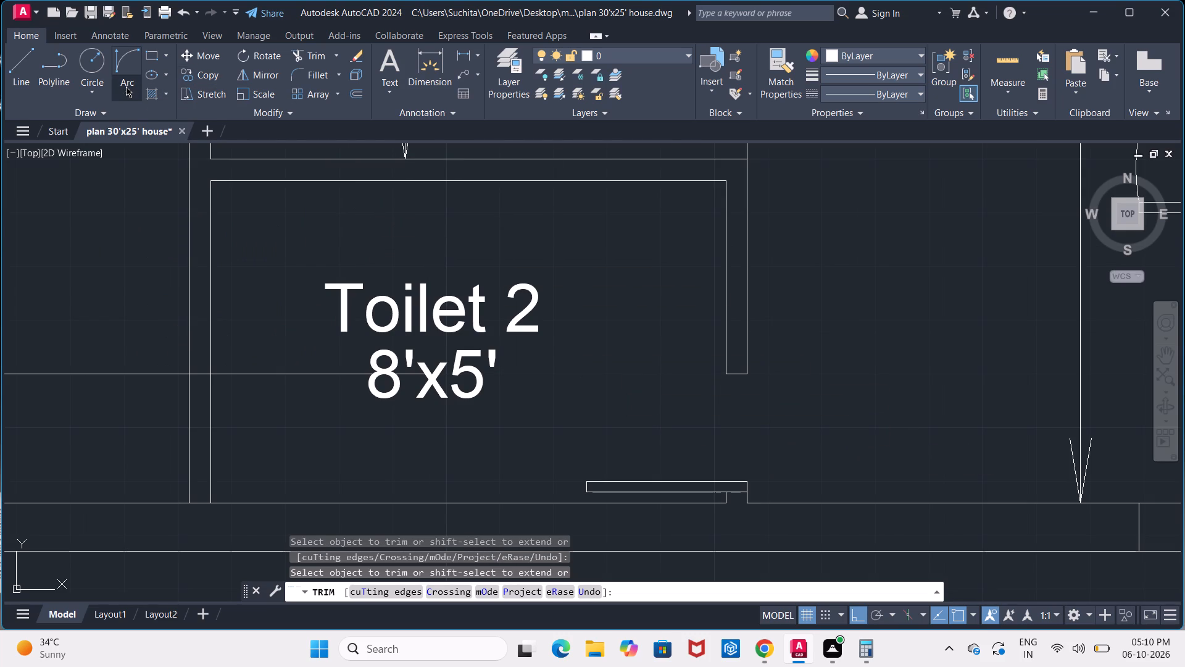
pyautogui.click(168, 282)
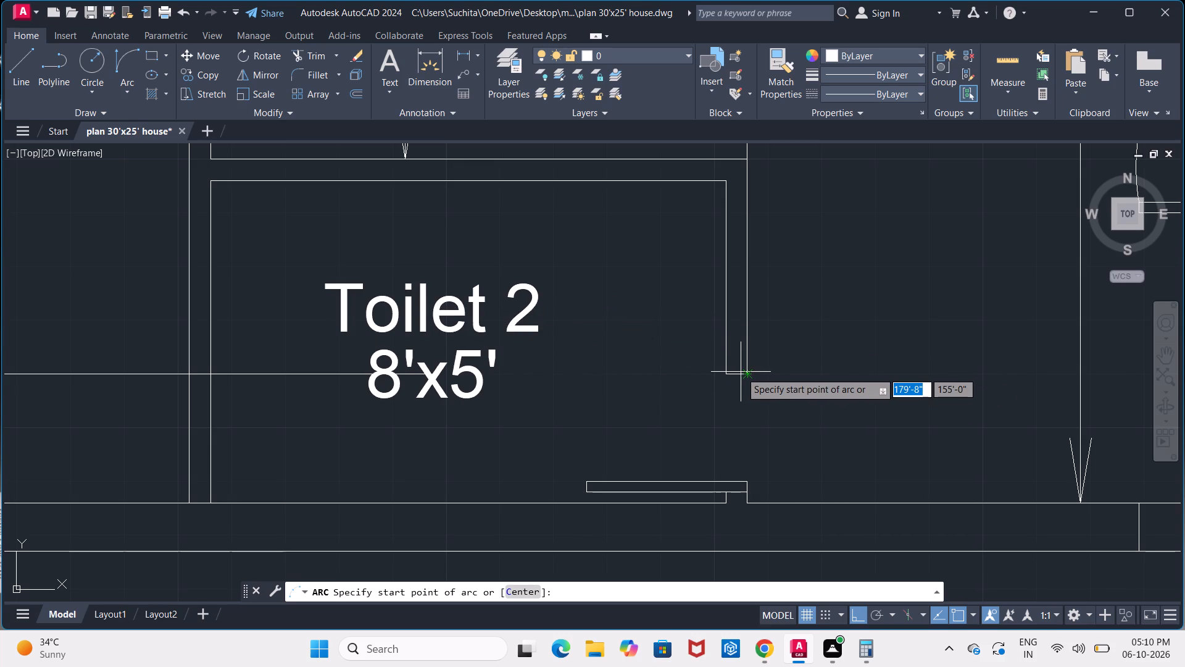
pyautogui.click(743, 374)
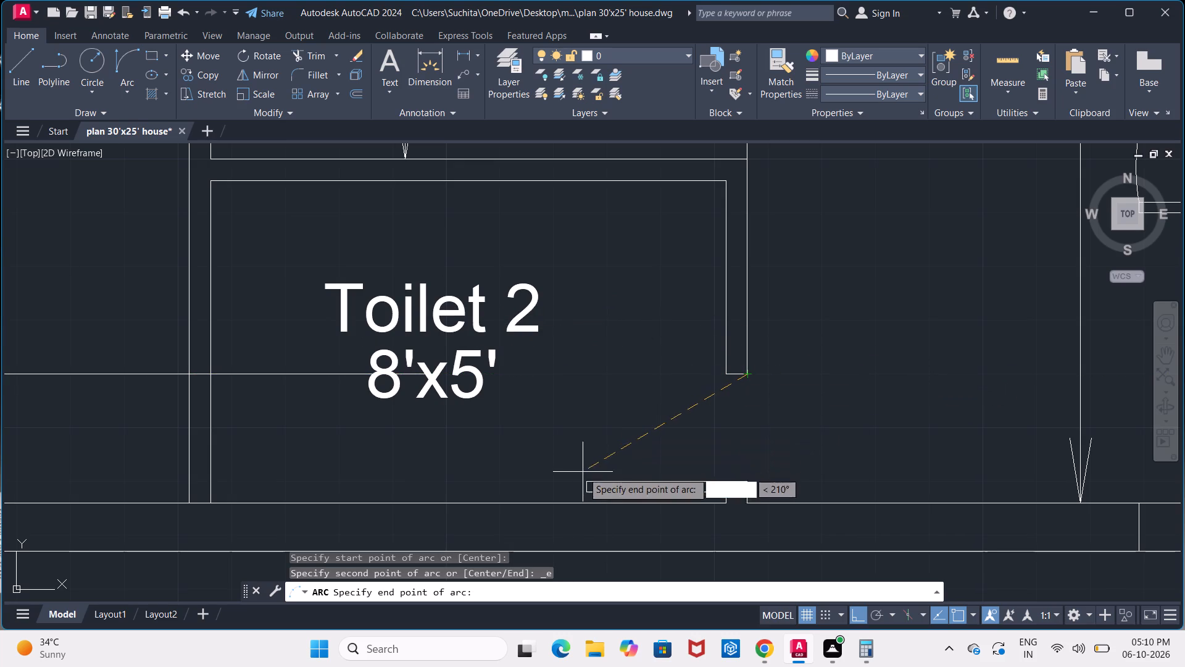
pyautogui.click(589, 479)
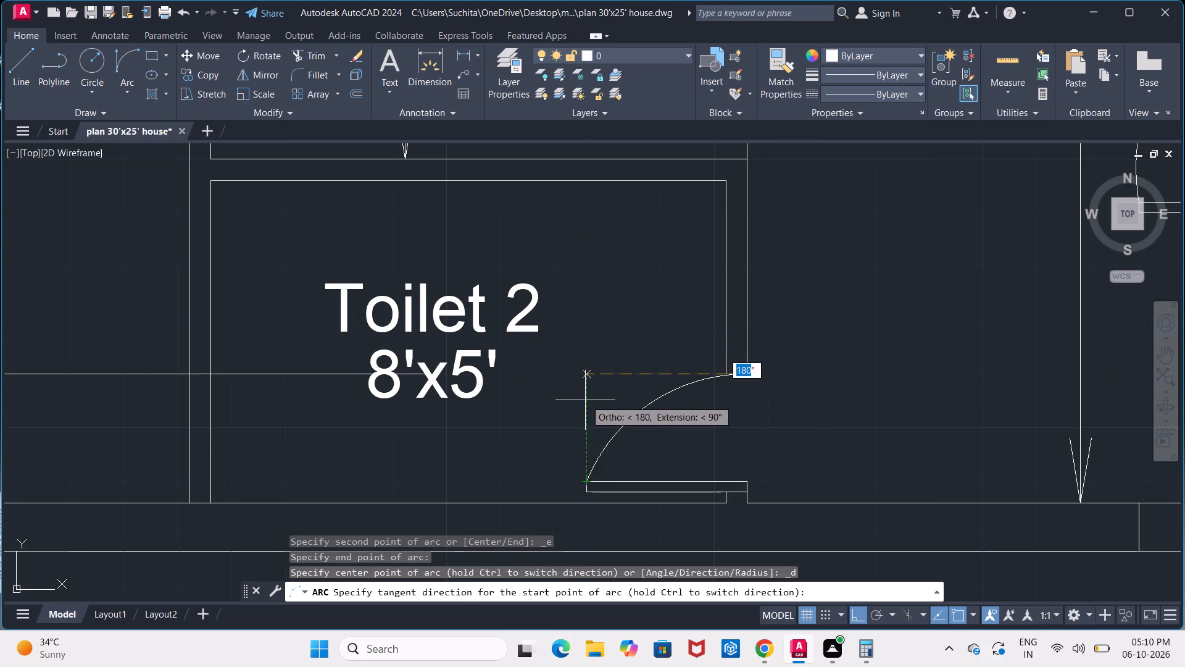
pyautogui.click(589, 371)
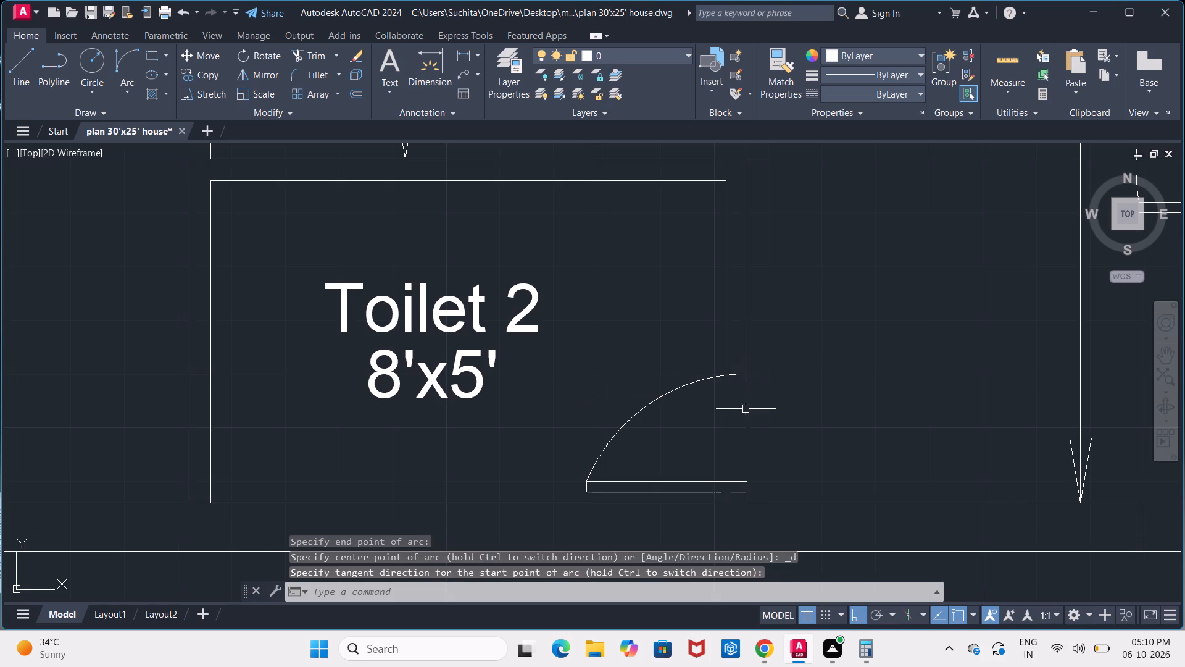
pyautogui.press('Escape')
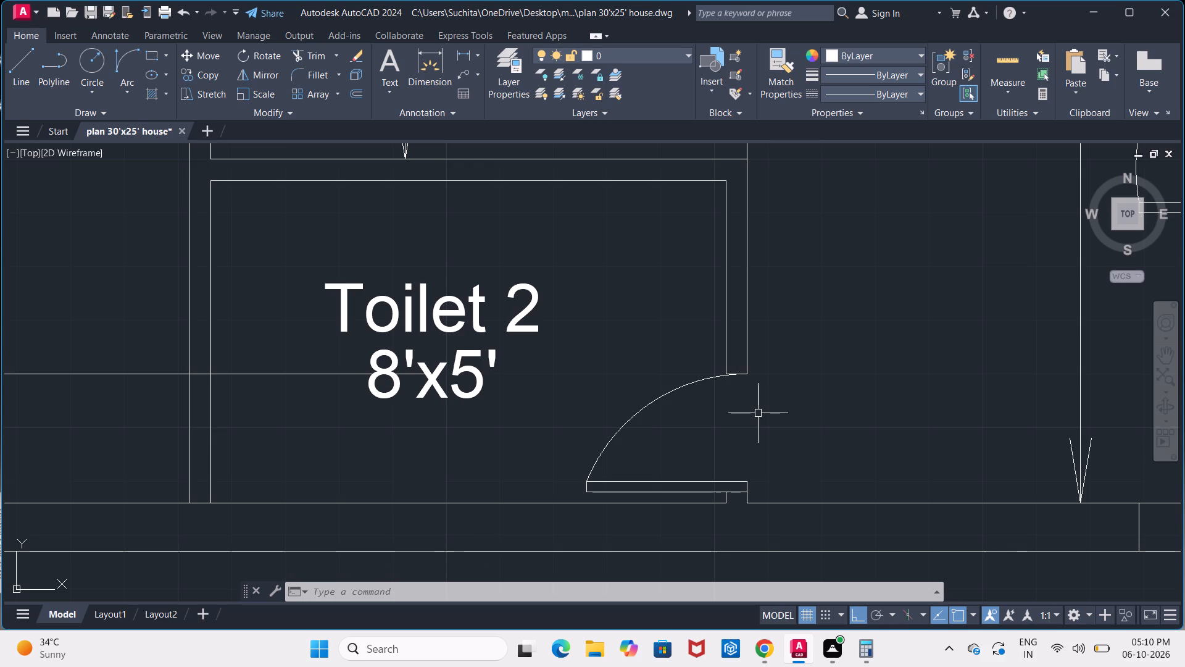
# Offset the Bedroom 2 face of the wall shared with the dining area 3' into the bedroom.
pyautogui.scroll(-3, 758, 413)
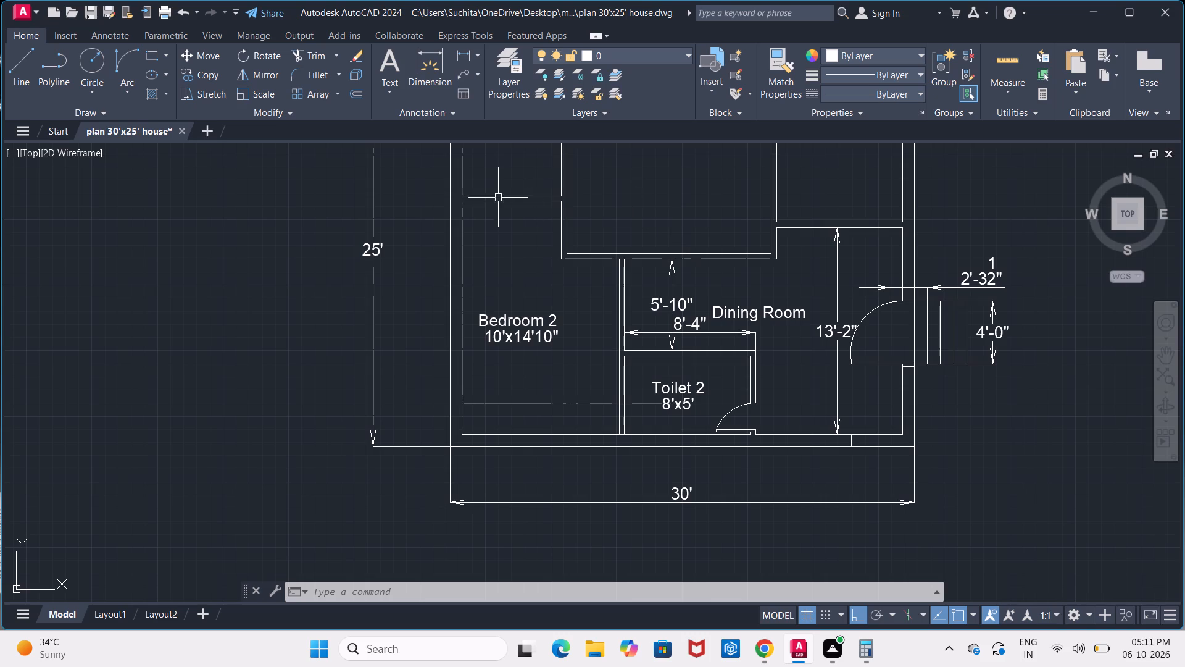
pyautogui.scroll(3, 635, 283)
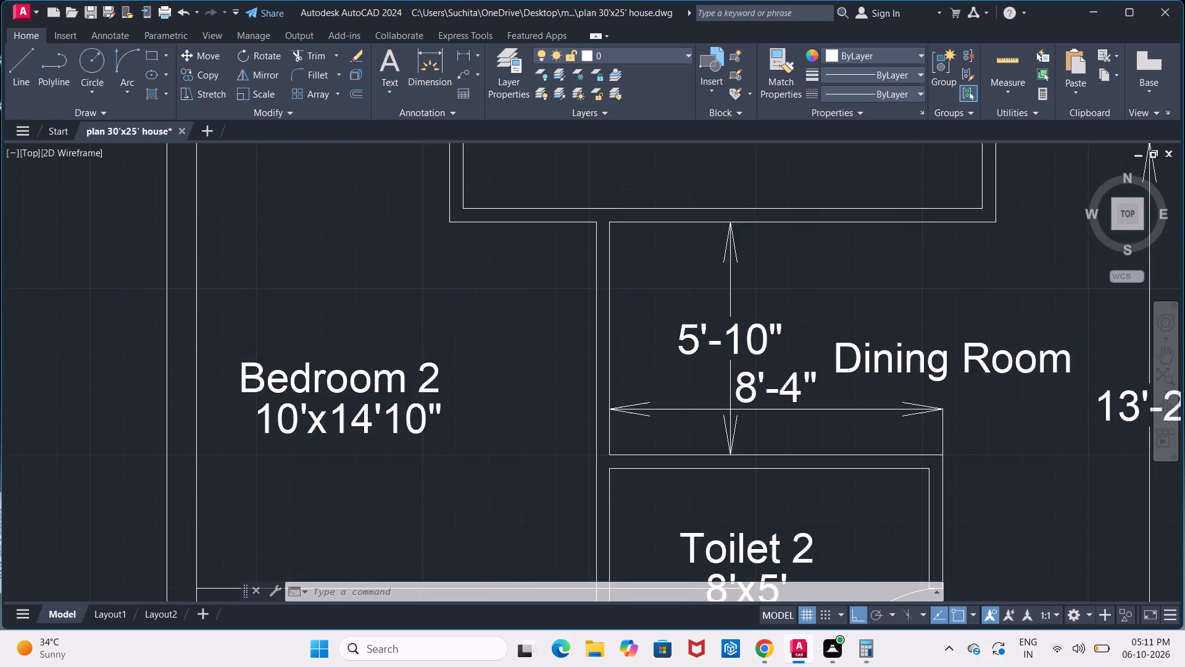
pyautogui.moveTo(622, 283); pyautogui.dragTo(670, 354, button='middle')
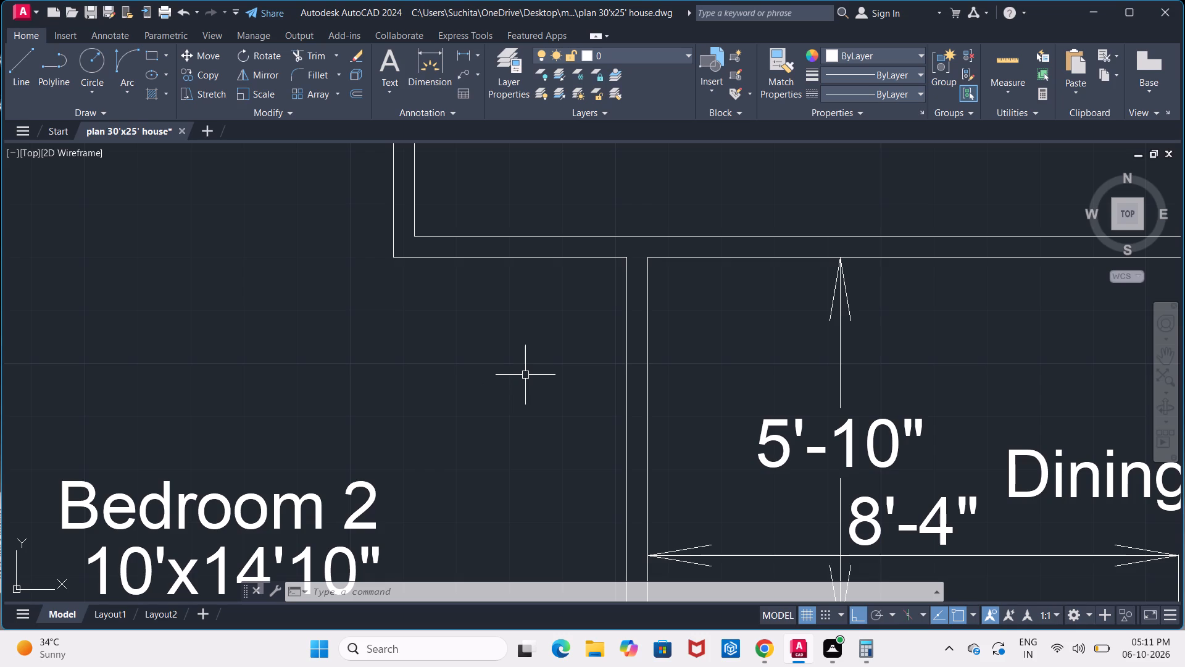
pyautogui.press('o')
pyautogui.press('Return')
pyautogui.press('3')
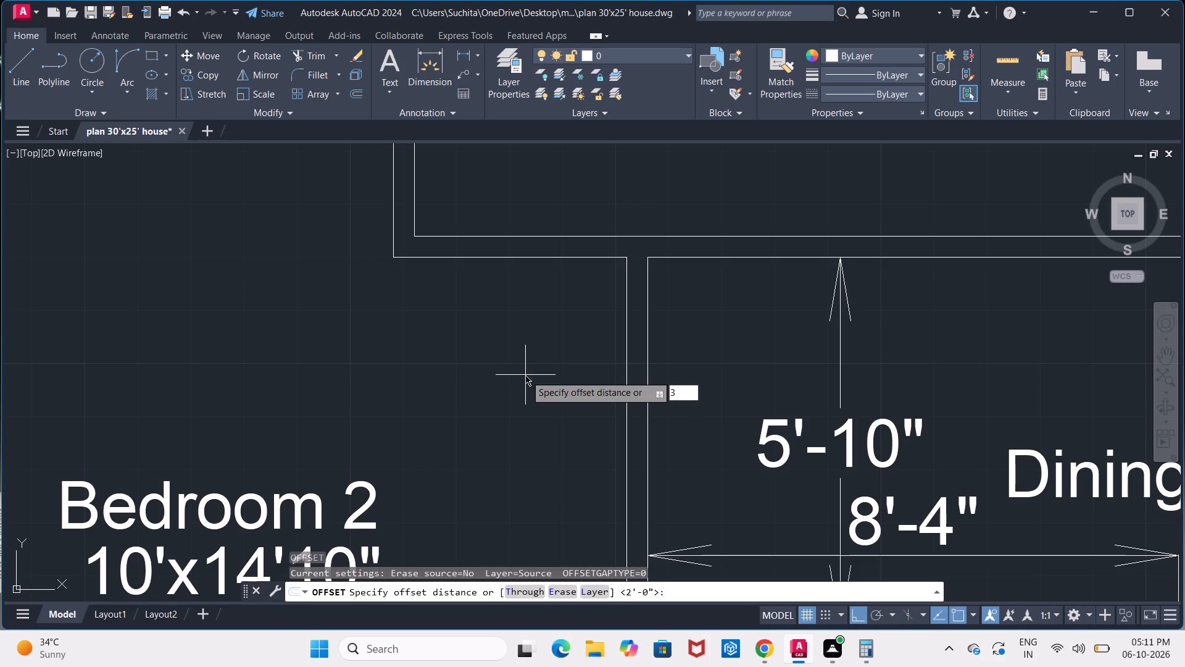
pyautogui.press("'")
pyautogui.press('Return')
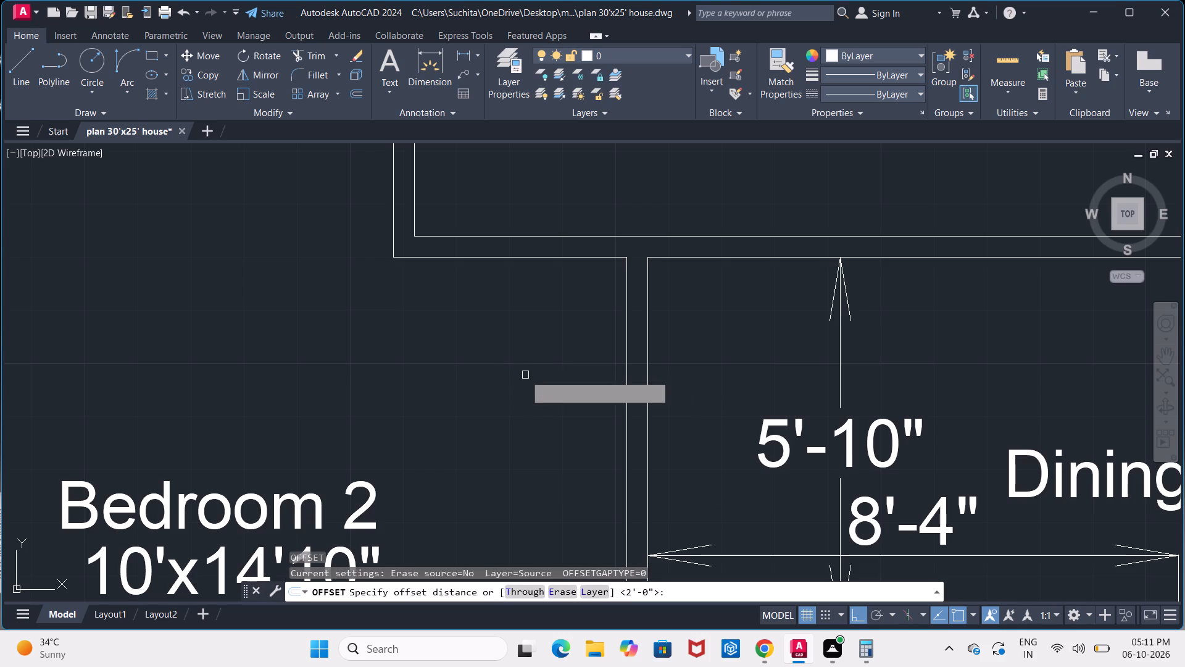
pyautogui.click(624, 377)
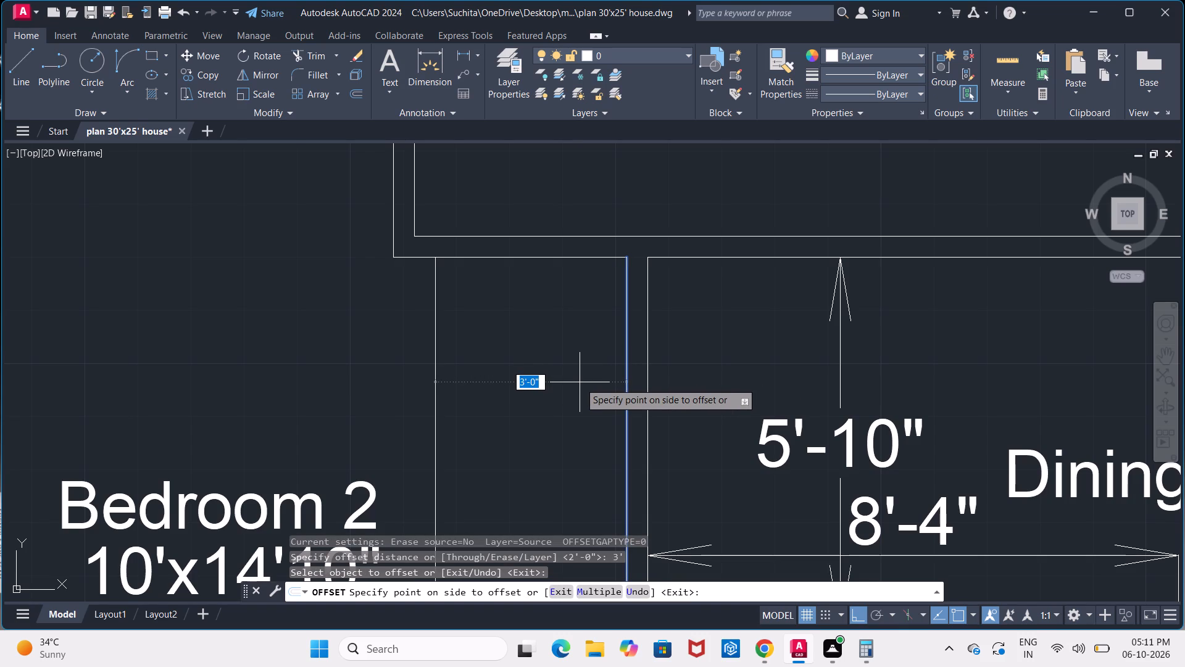
pyautogui.click(580, 382)
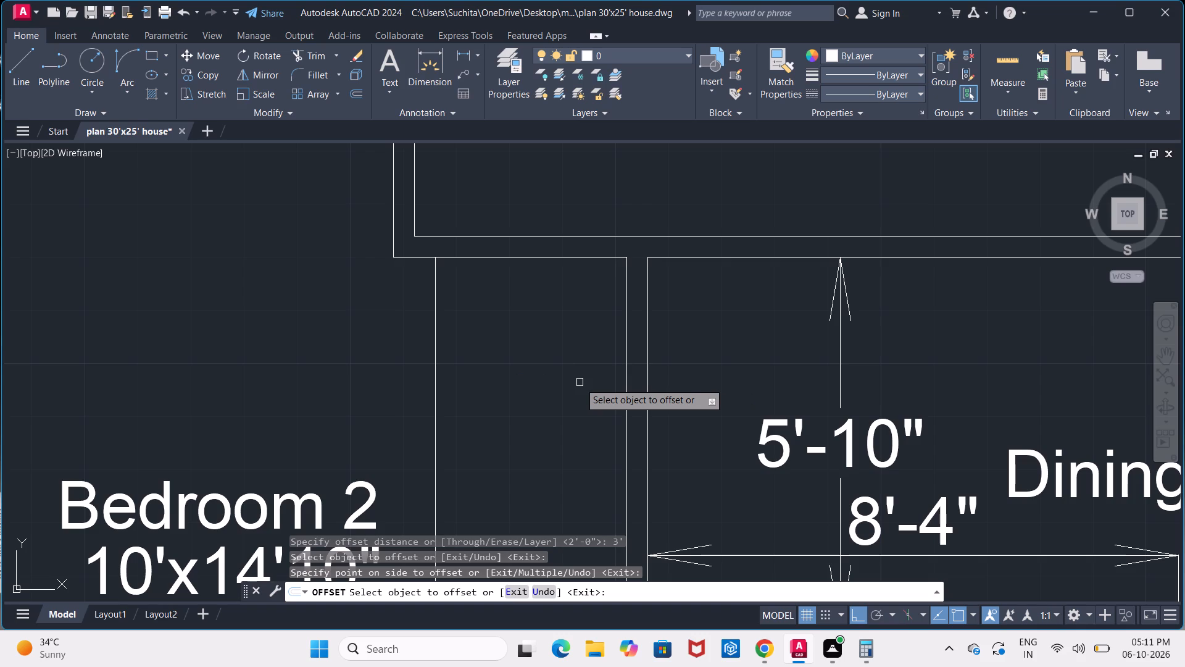
# Offset the short horizontal wall line at Bedroom 2's upper corner 3' down into the room.
pyautogui.press('3')
pyautogui.press('Return')
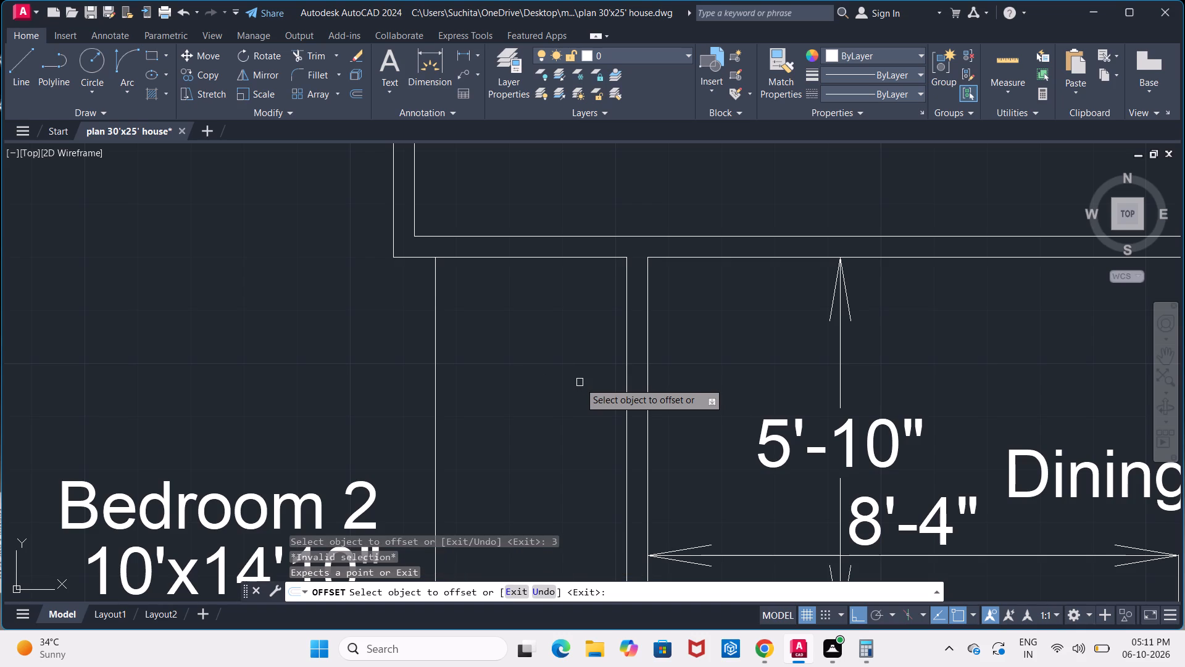
pyautogui.click(517, 258)
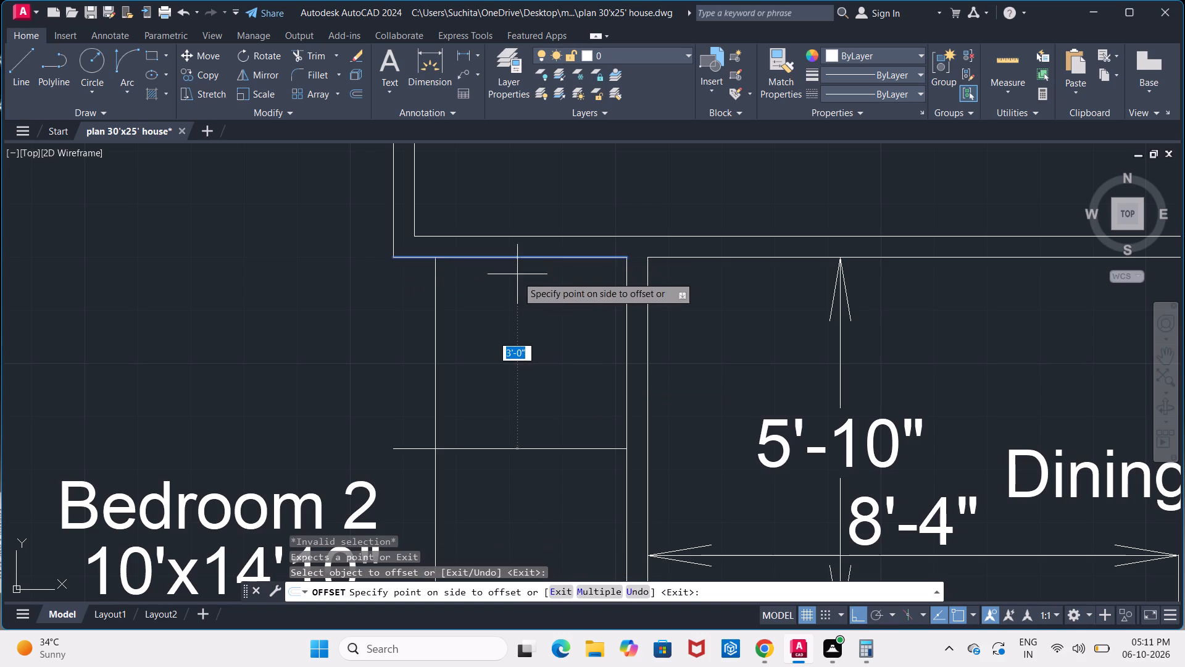
pyautogui.click(520, 348)
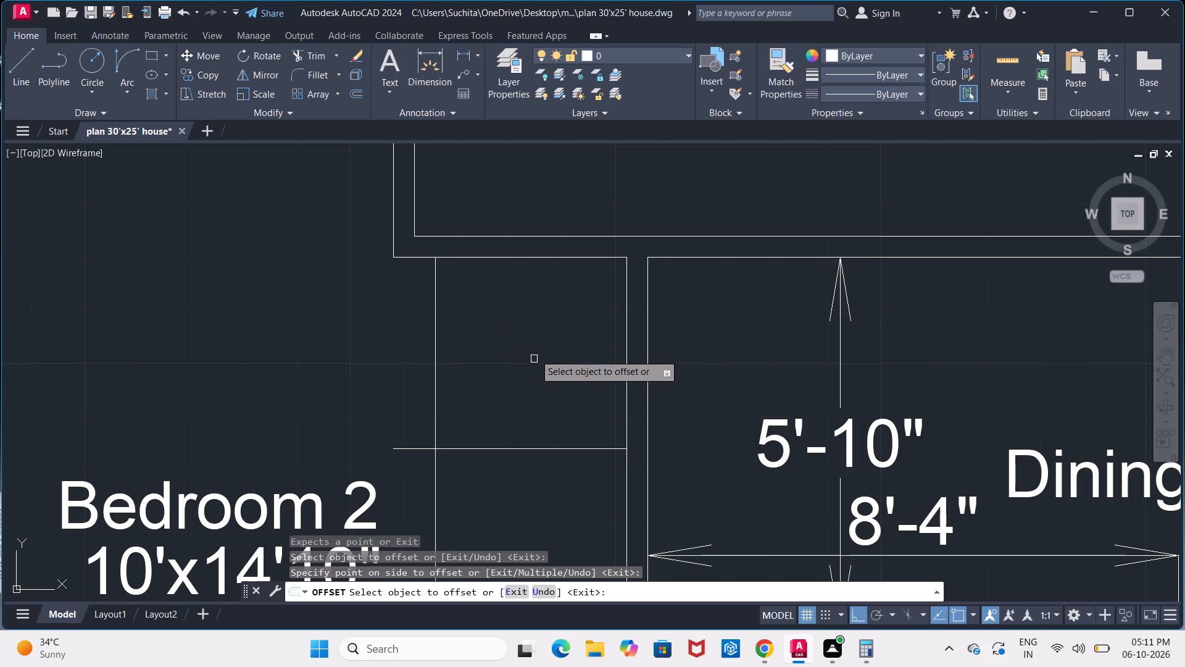
pyautogui.press('Return')
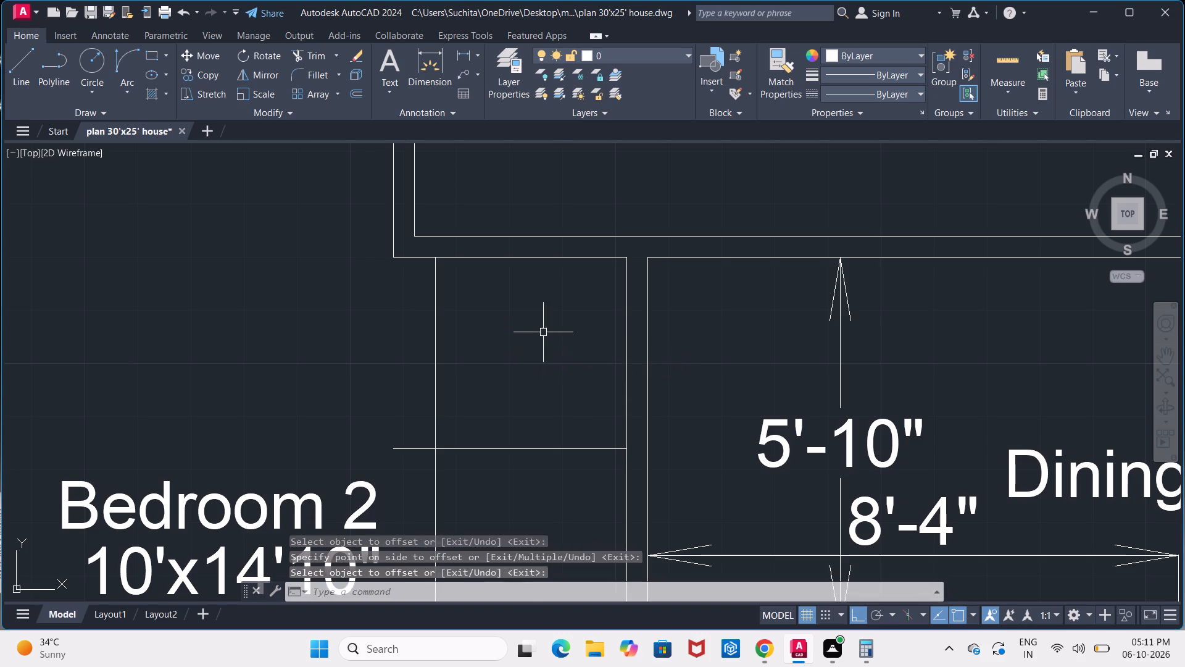
# Offset the same horizontal wall line 2" into Bedroom 2, and offset the resulting line another 2" for the door leaf.
pyautogui.press('Return')
pyautogui.write('2"')
pyautogui.press('Return')
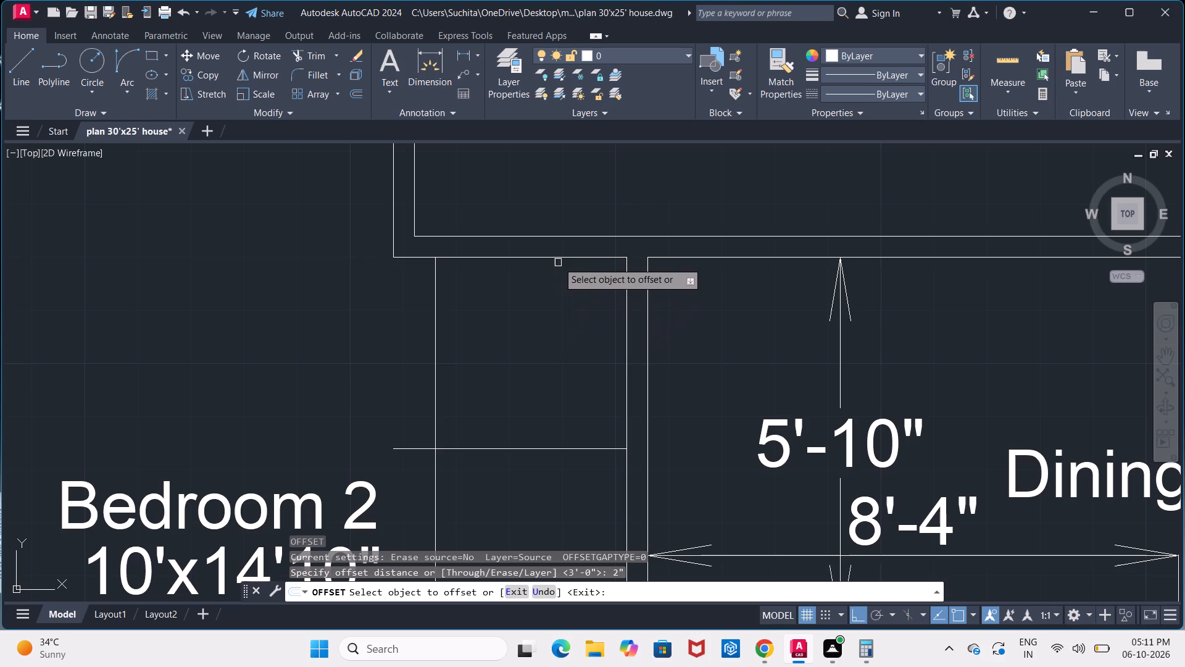
pyautogui.click(558, 258)
pyautogui.click(553, 312)
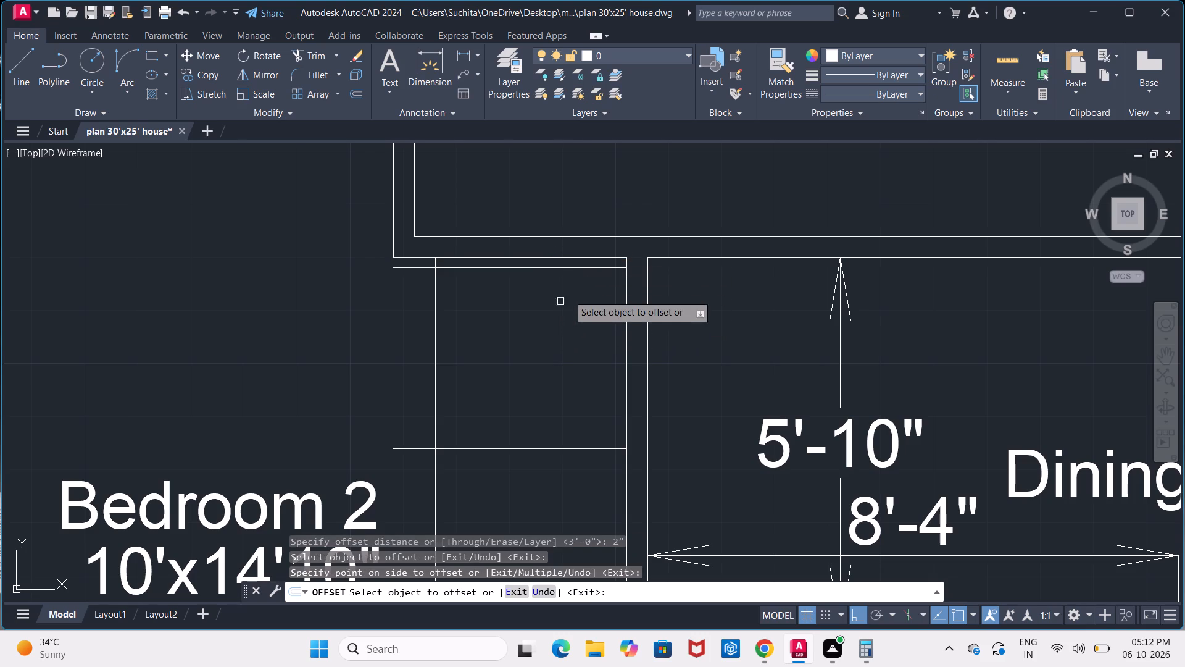
pyautogui.click(573, 269)
pyautogui.click(569, 289)
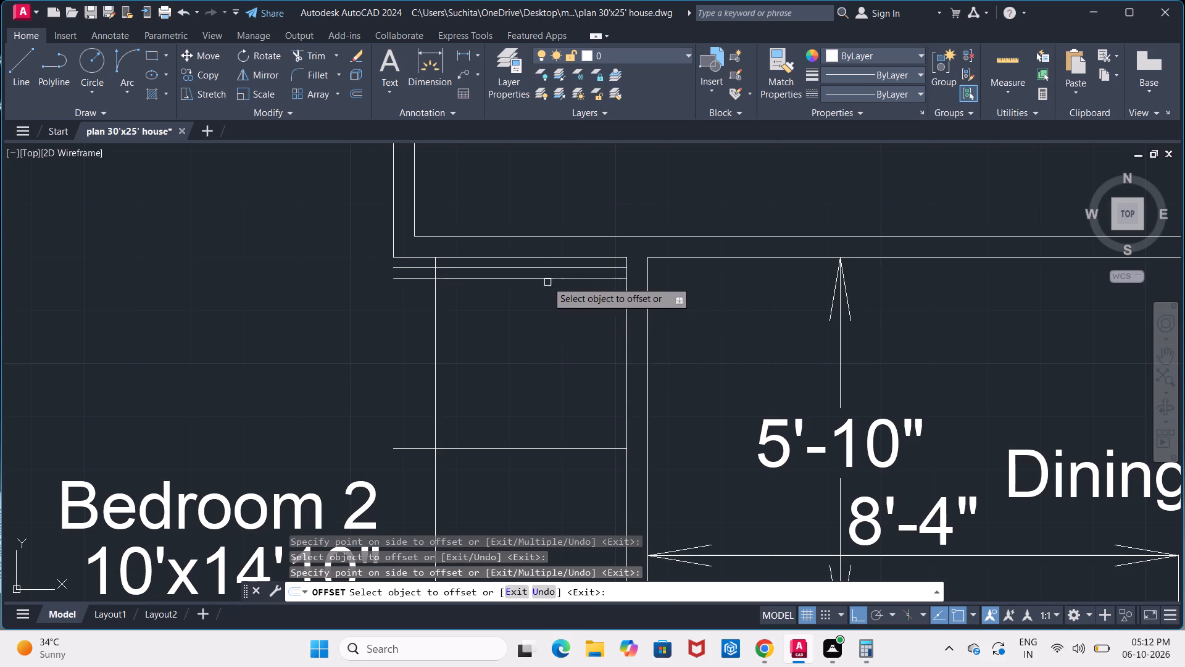
# Trim Bedroom 2's two door-leaf lines and the 3' vertical offset line to each other to square off the leaf's free end.
pyautogui.scroll(4, 533, 251)
pyautogui.moveTo(536, 251); pyautogui.dragTo(701, 245, button='middle')
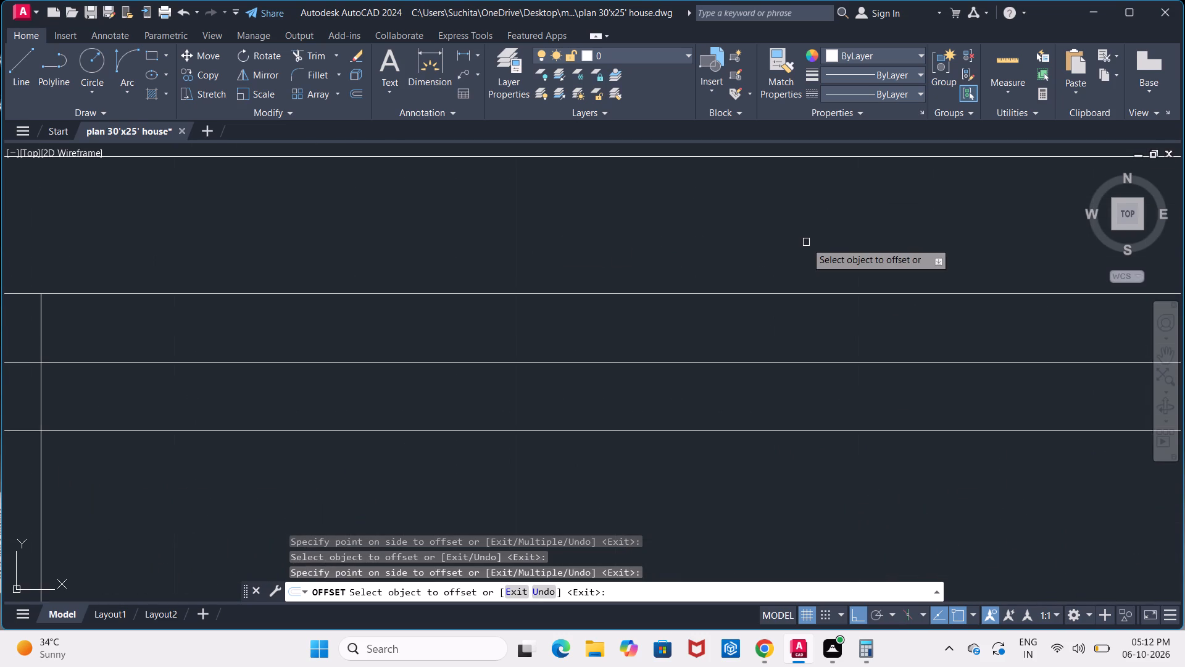
pyautogui.scroll(-1, 804, 243)
pyautogui.write('tr')
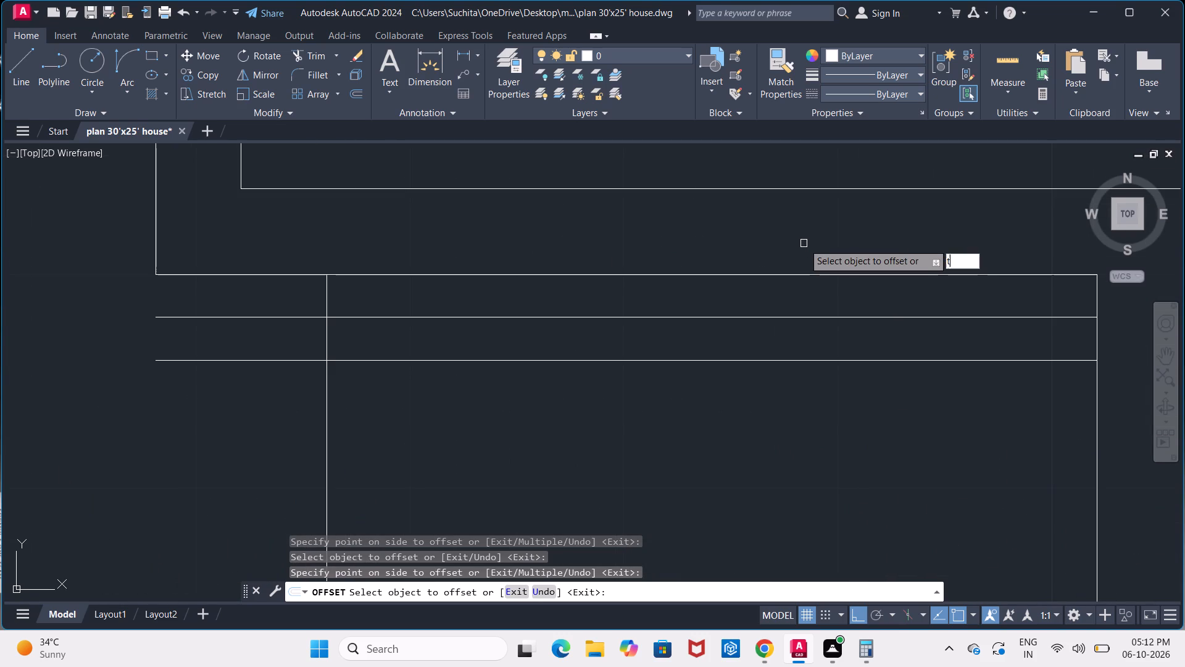
pyautogui.press('Return')
pyautogui.press('Return')
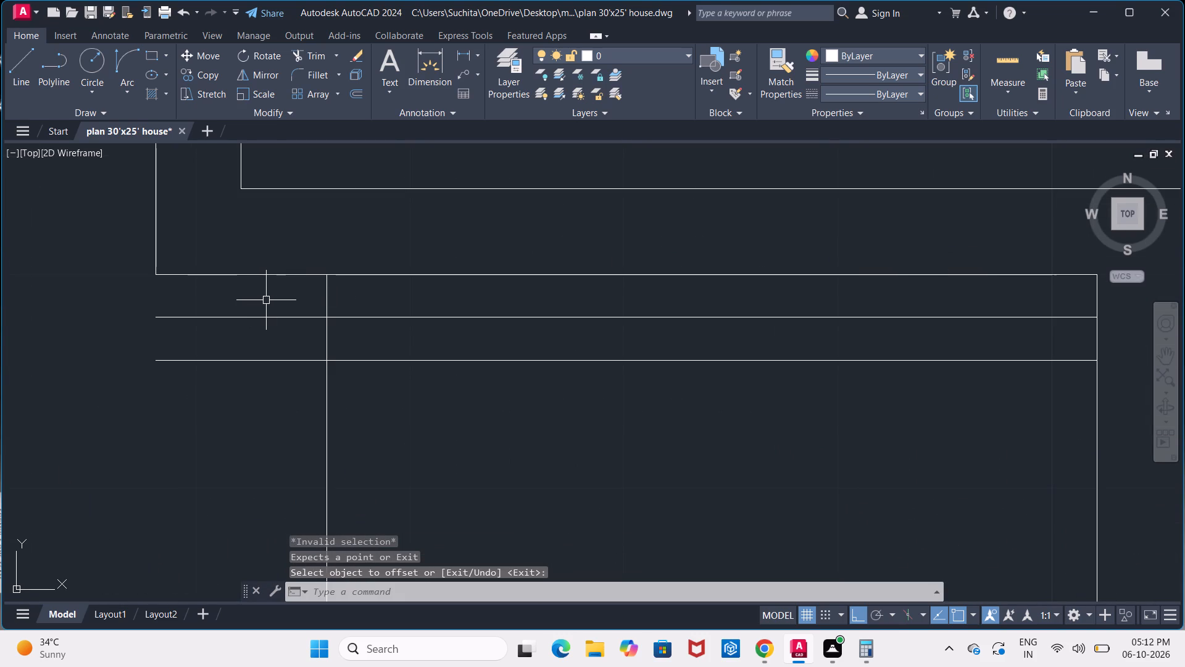
pyautogui.write('tr')
pyautogui.press('Return')
pyautogui.press('Return')
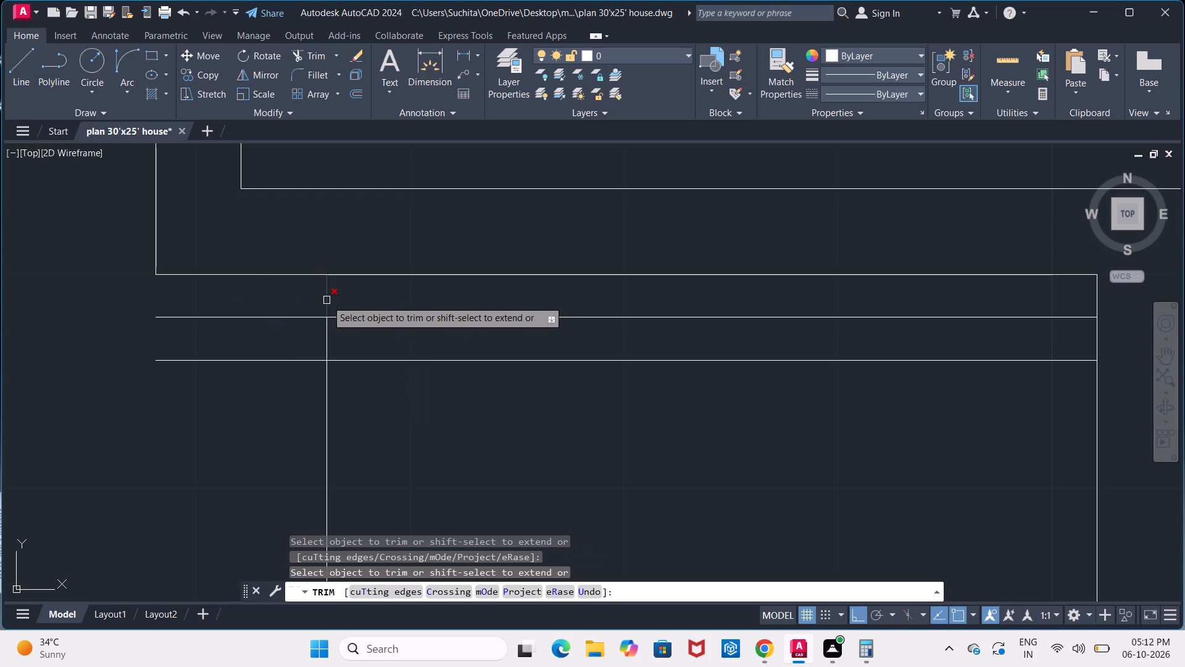
pyautogui.click(326, 300)
pyautogui.click(304, 316)
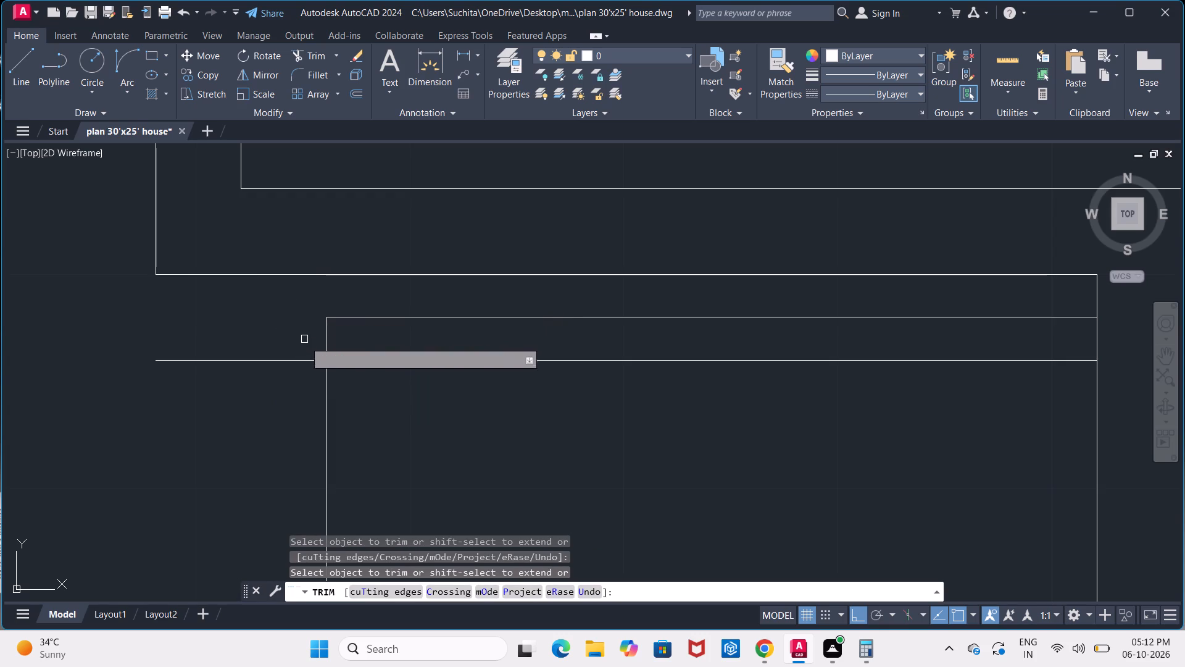
pyautogui.click(300, 357)
# Trim the vertical offset line below the door opening's lower horizontal line in Bedroom 2.
pyautogui.scroll(-2, 300, 357)
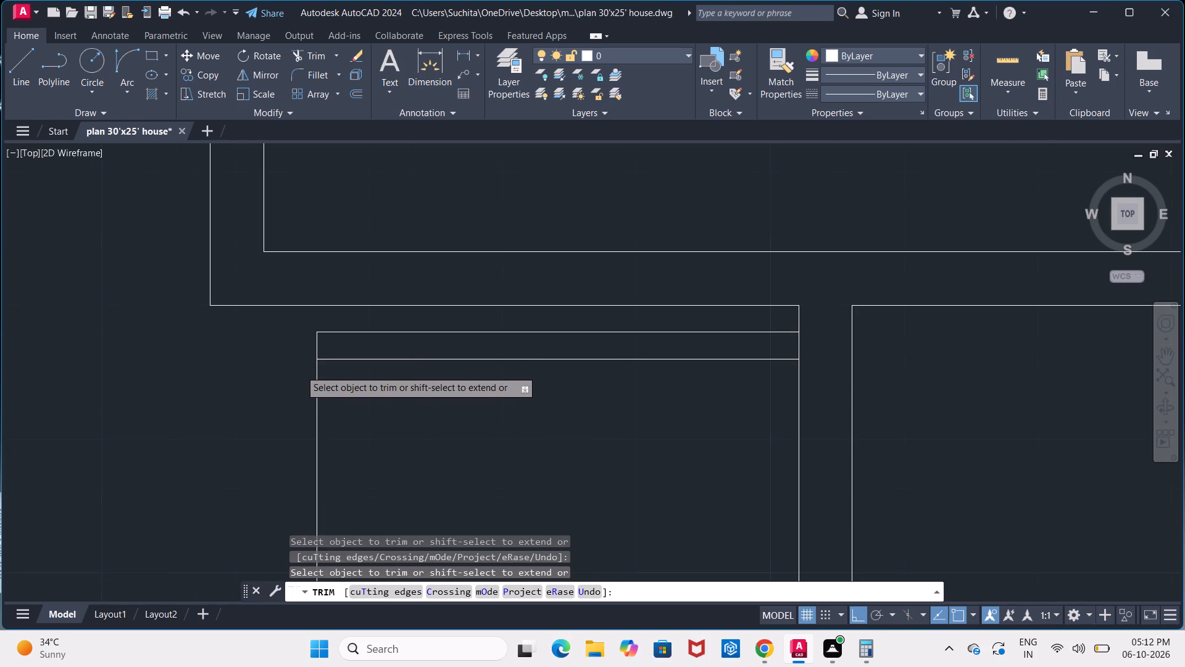
pyautogui.scroll(-1, 397, 421)
pyautogui.moveTo(397, 421); pyautogui.dragTo(392, 319, button='middle')
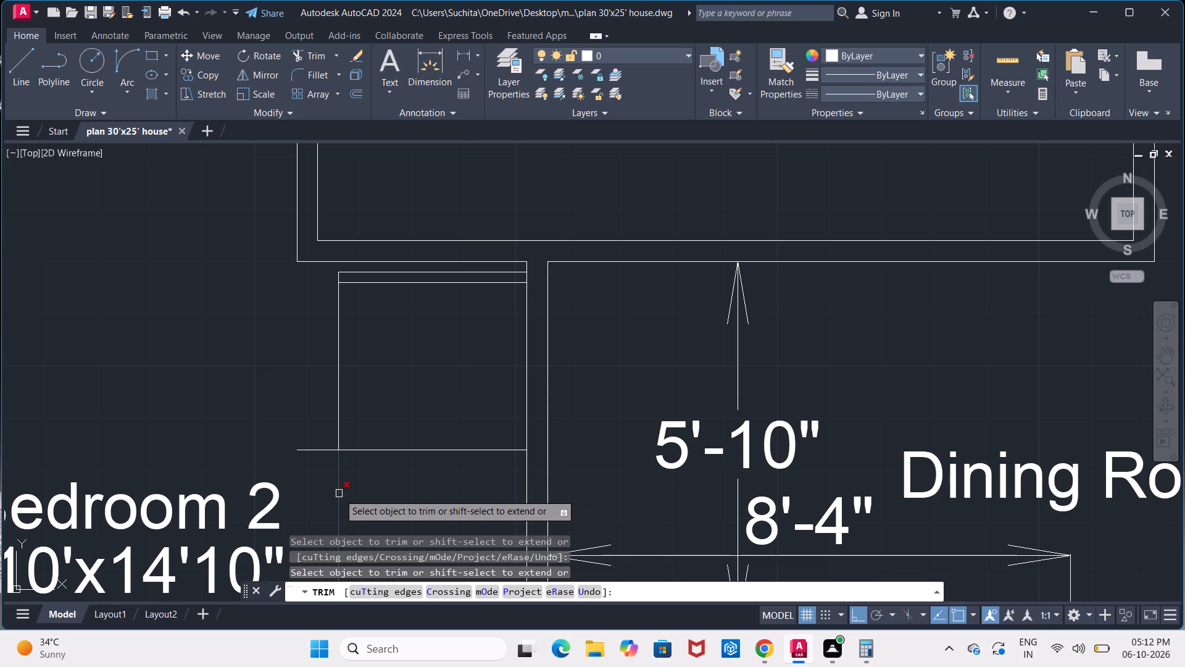
pyautogui.click(339, 493)
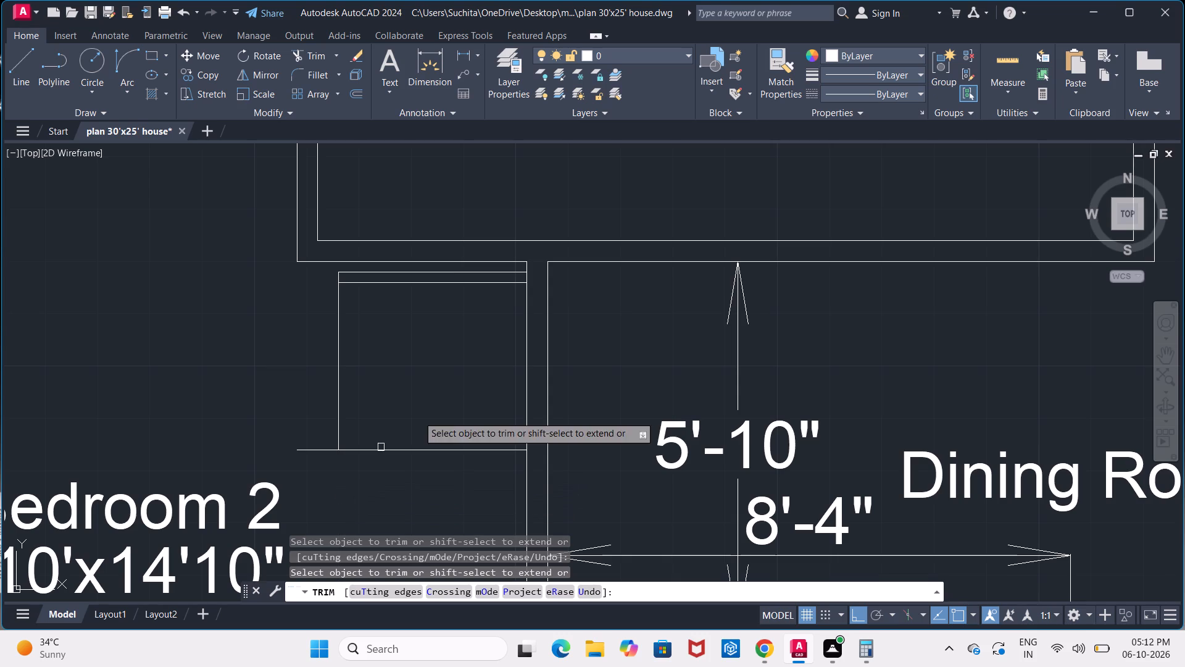
pyautogui.press('Escape')
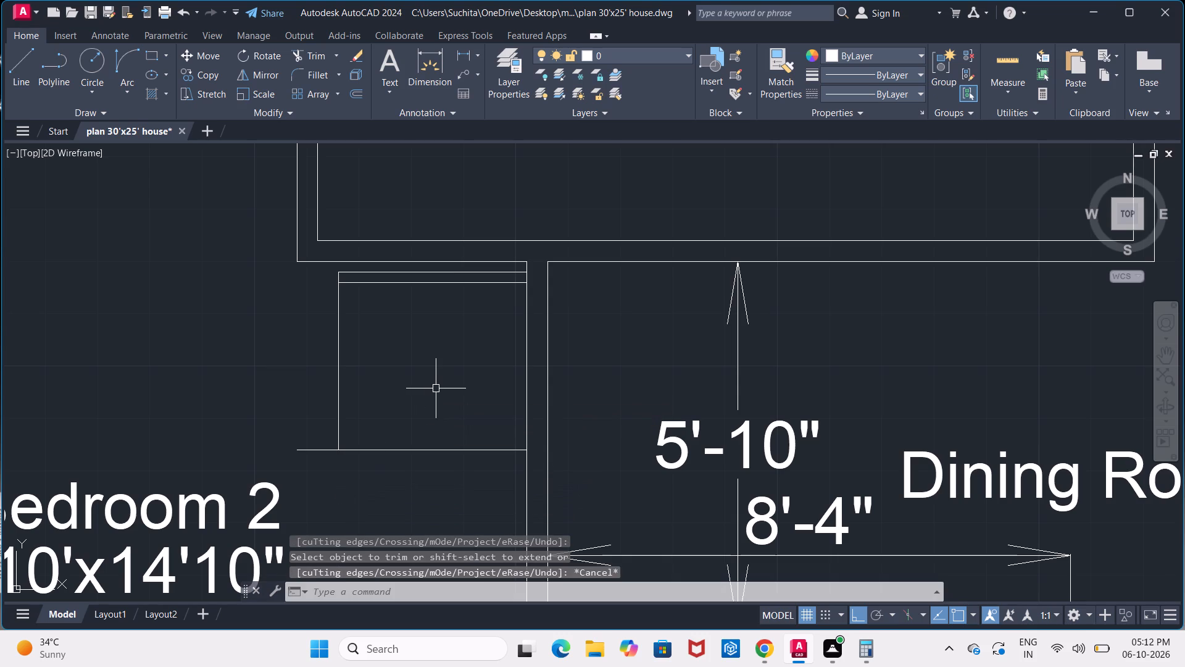
# Stretch the opening's lower horizontal line across the wall between Bedroom 2 and the dining room, and trim it at the dining-side face.
pyautogui.click(446, 450)
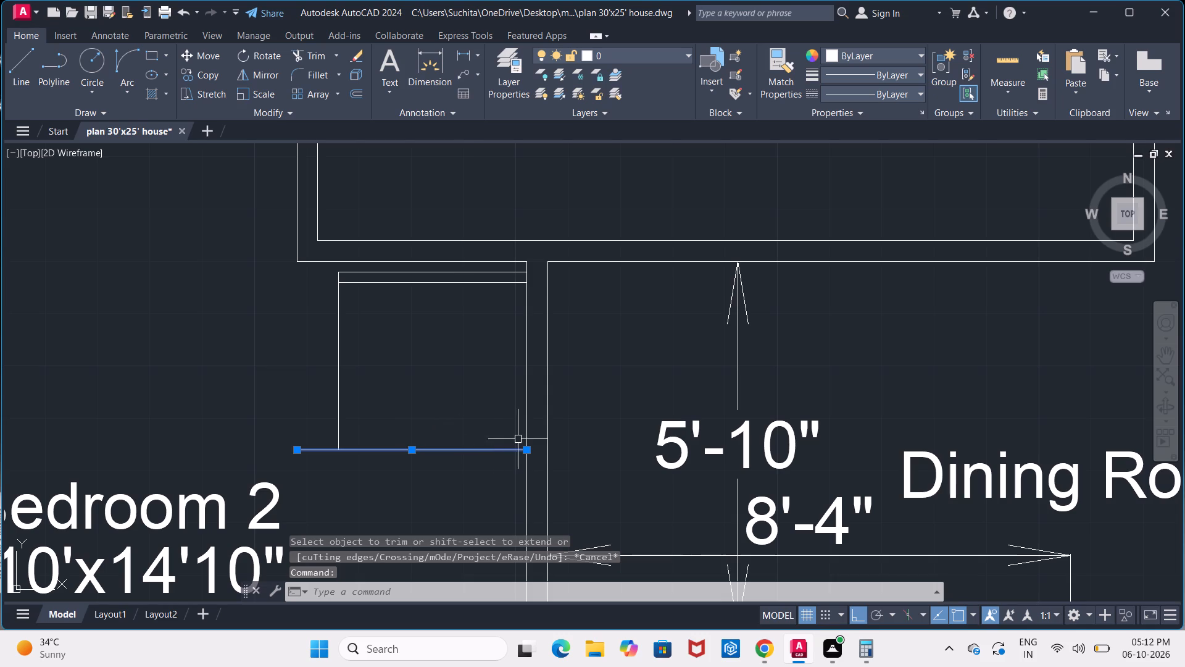
pyautogui.click(526, 450)
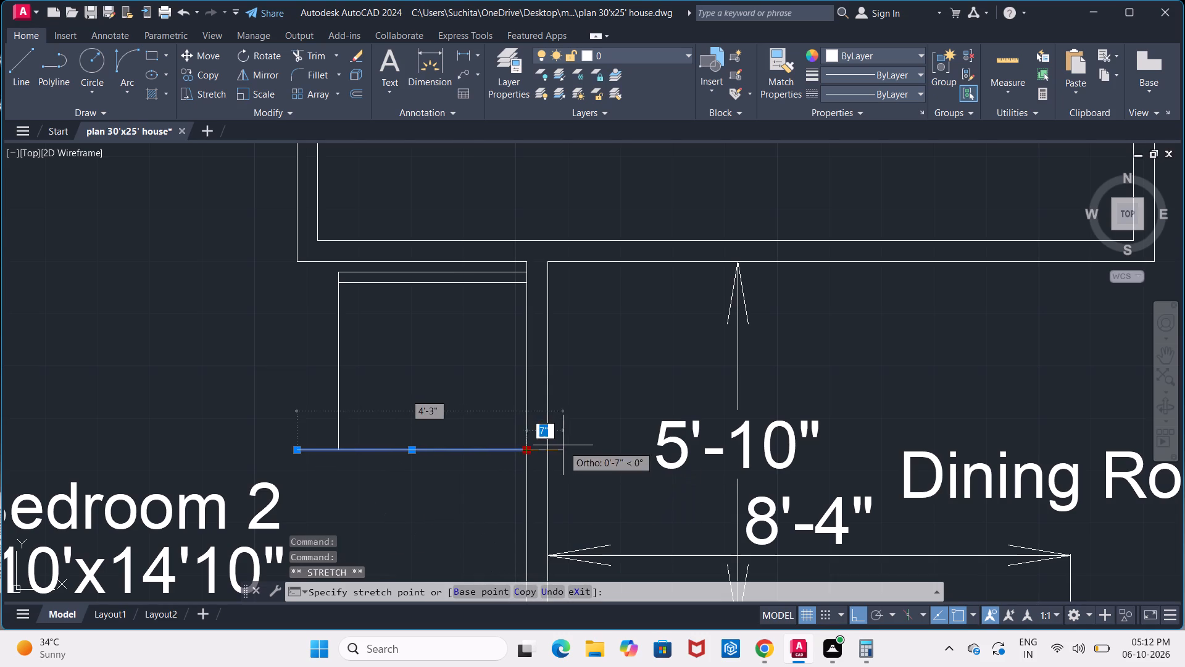
pyautogui.click(563, 445)
pyautogui.press('Escape')
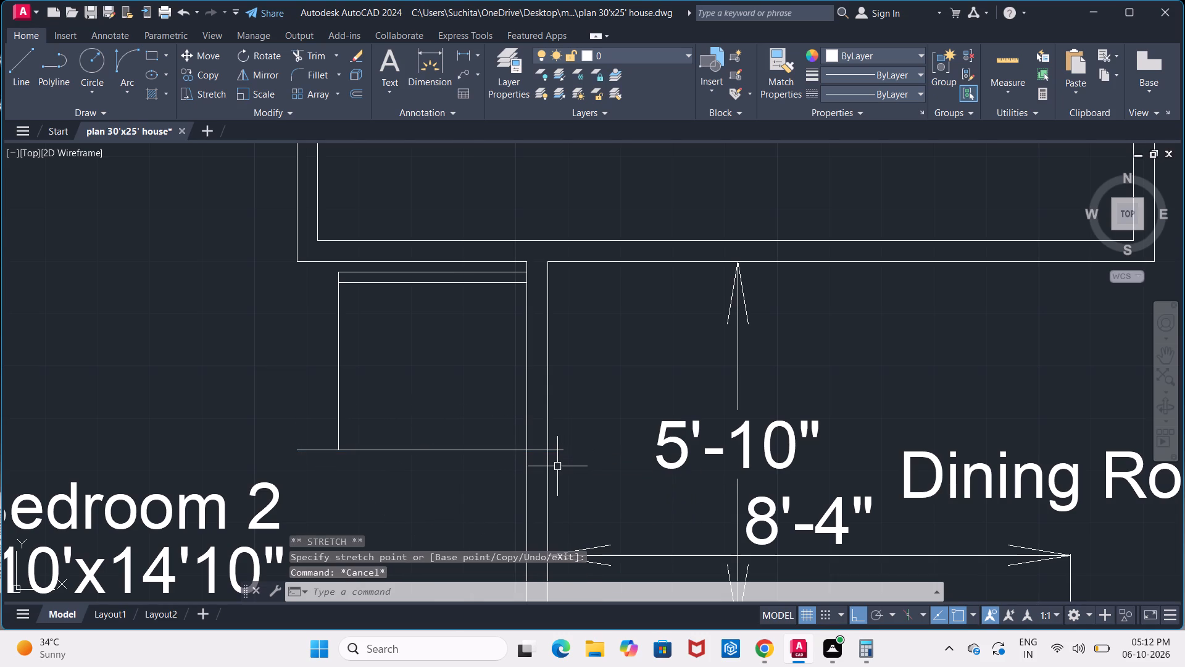
pyautogui.write('tr')
pyautogui.press('Return')
pyautogui.press('Return')
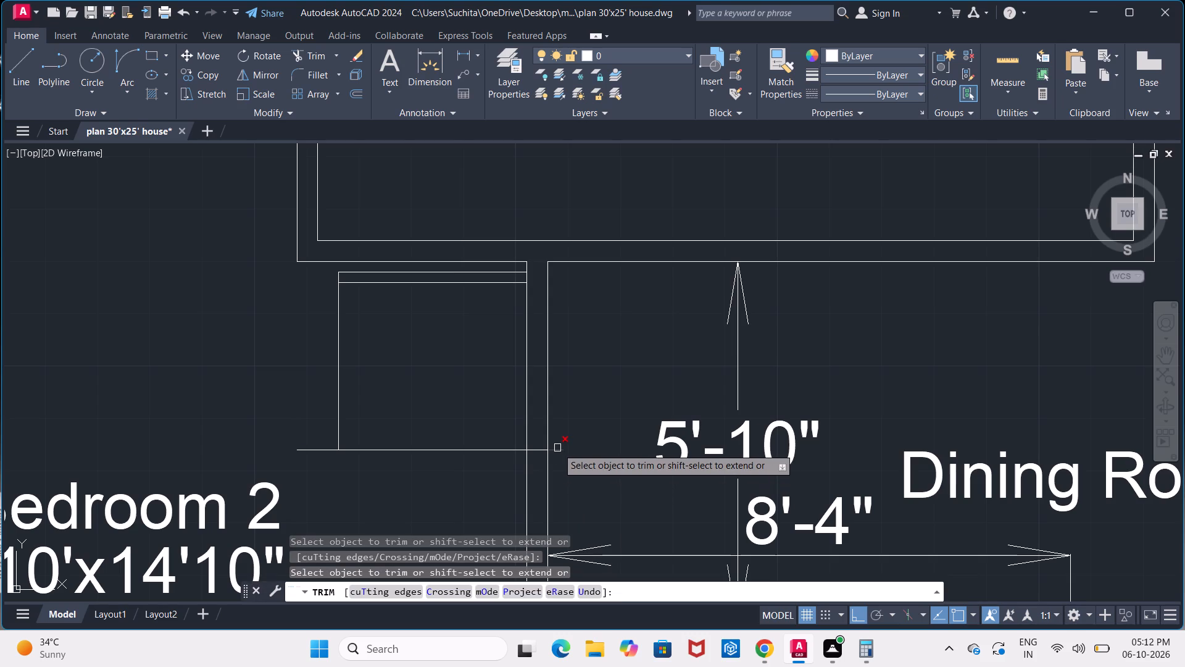
pyautogui.click(557, 448)
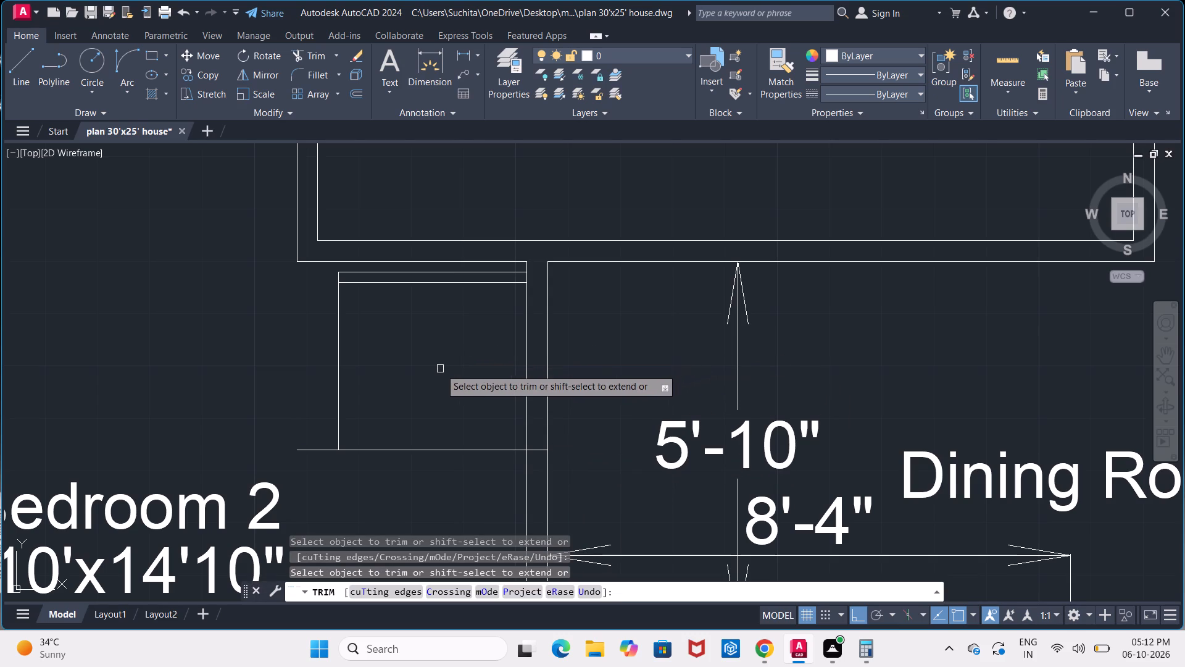
pyautogui.moveTo(439, 369); pyautogui.dragTo(442, 438, button='middle')
pyautogui.scroll(-1, 441, 416)
pyautogui.scroll(1, 499, 421)
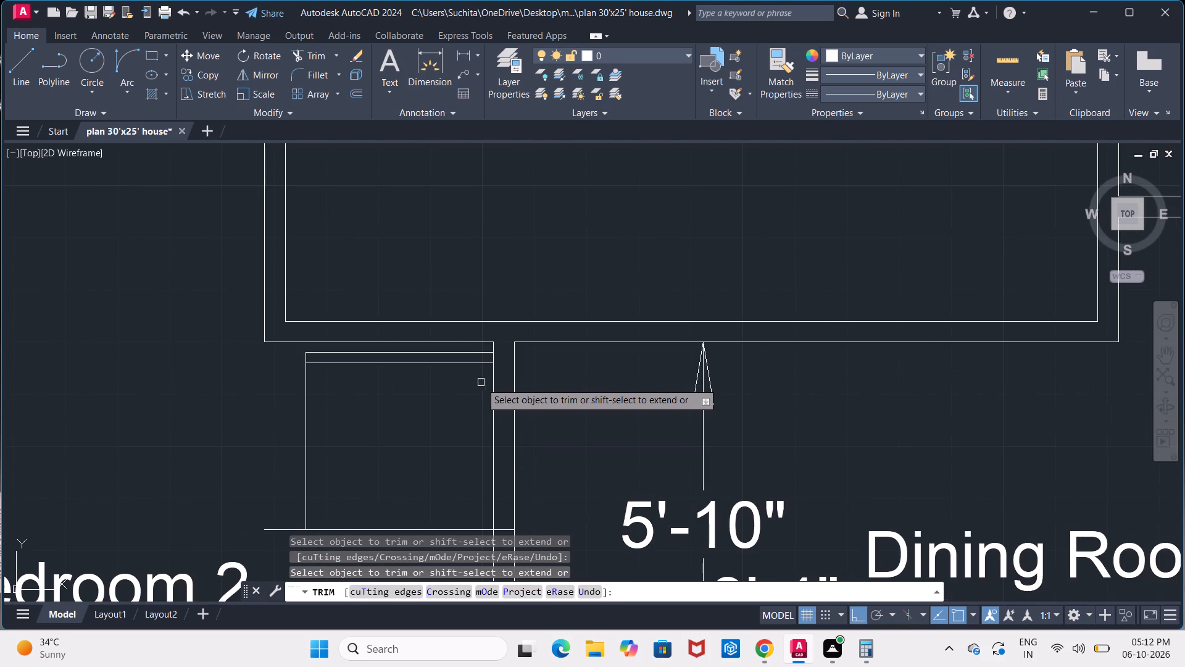
pyautogui.scroll(1, 469, 382)
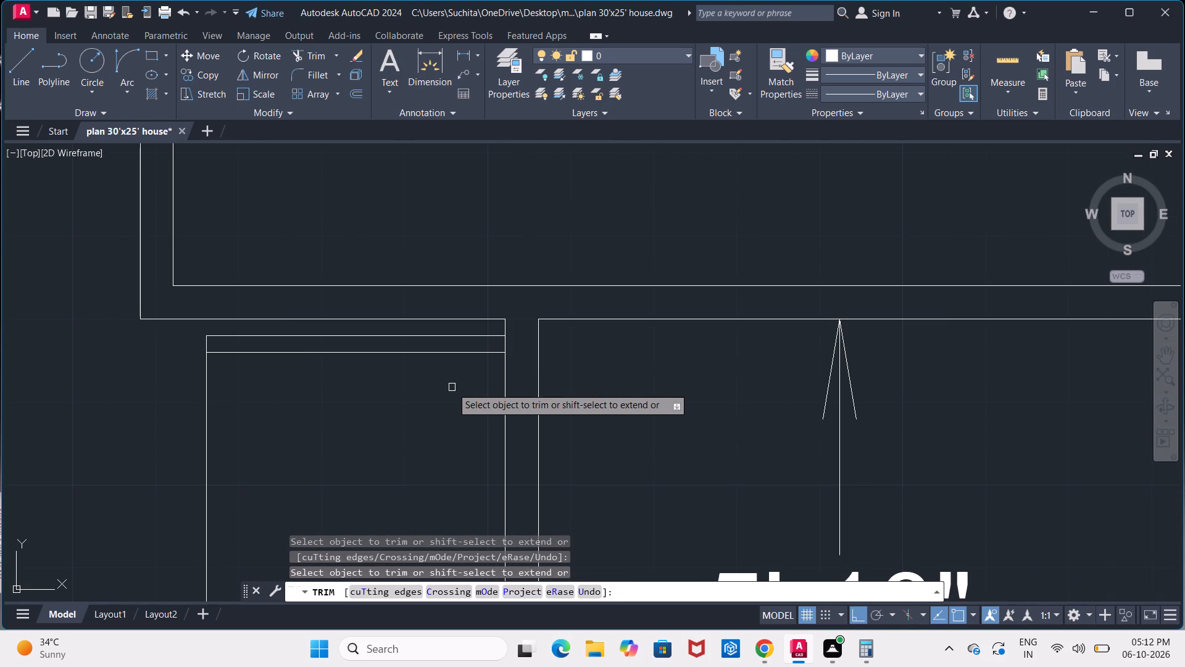
pyautogui.press('Escape')
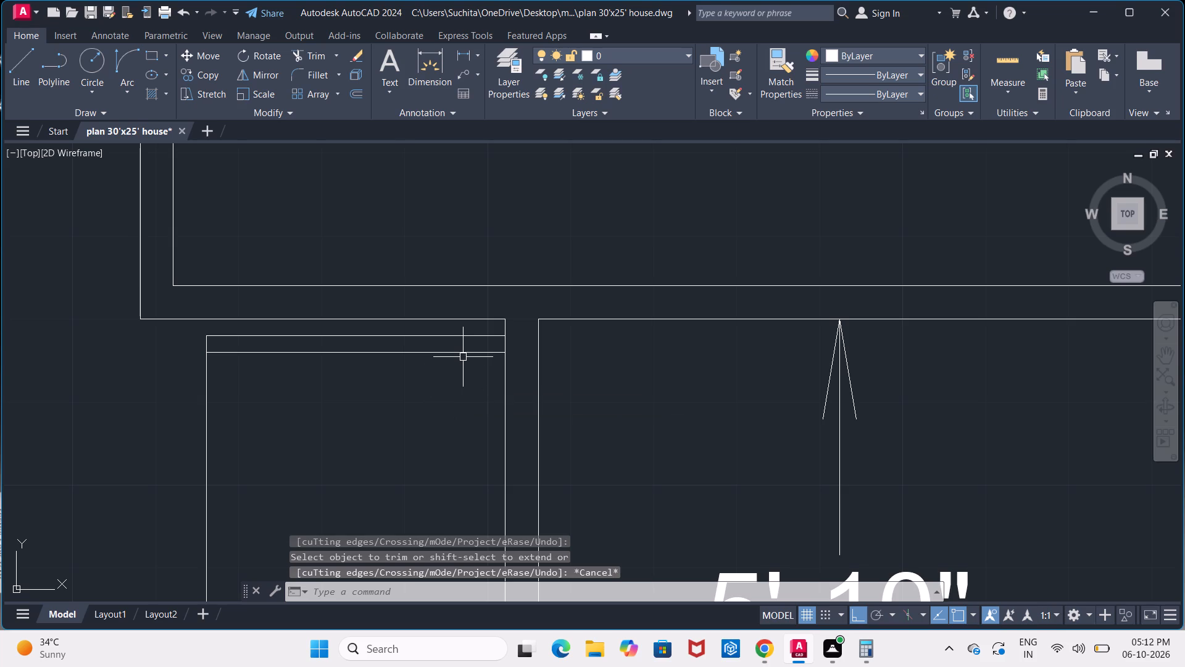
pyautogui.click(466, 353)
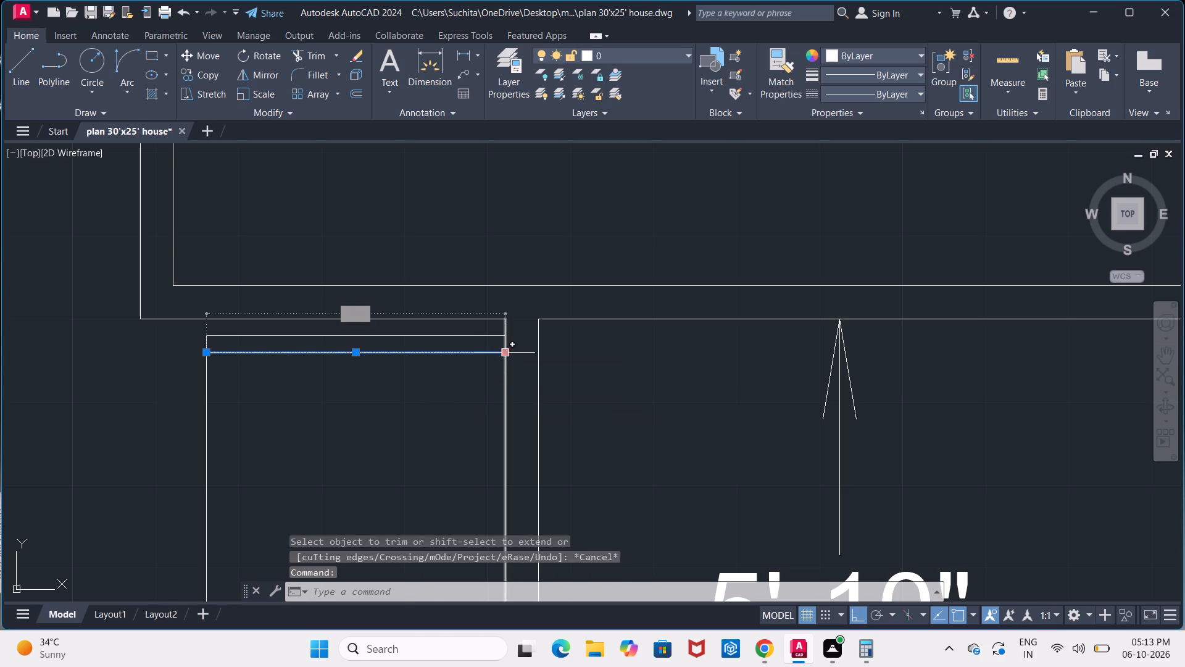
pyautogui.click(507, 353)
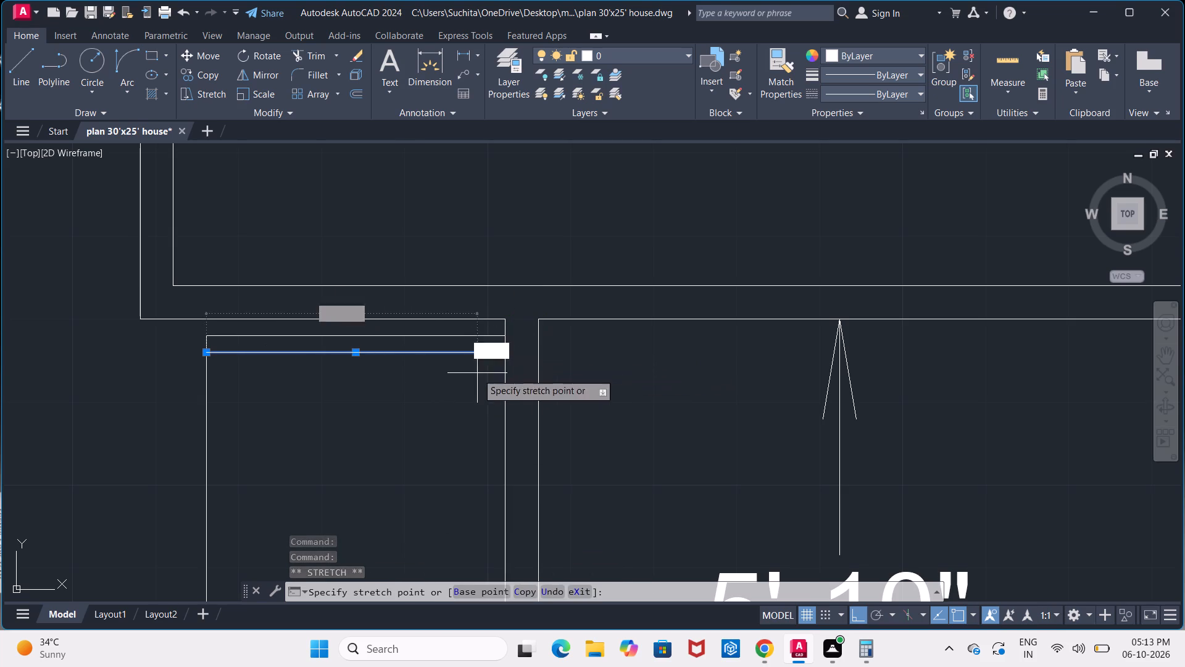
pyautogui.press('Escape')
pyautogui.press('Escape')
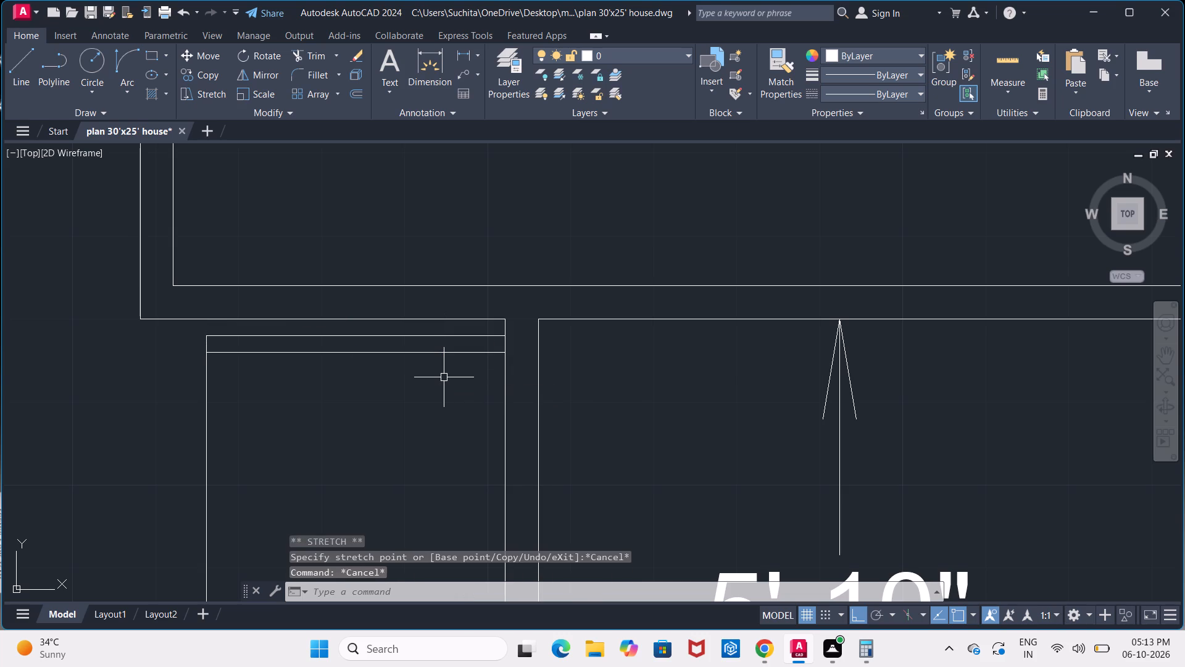
# Stretch the door leaf's upper line across the same wall and trim it at the dining-side face.
pyautogui.click(466, 338)
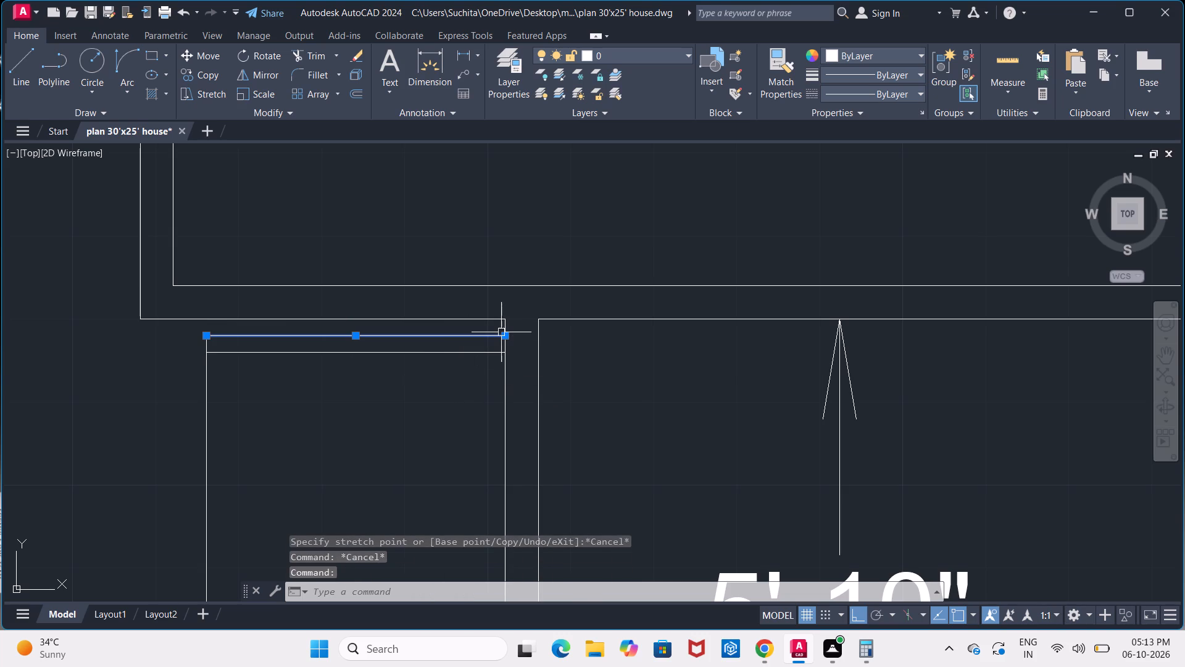
pyautogui.click(504, 335)
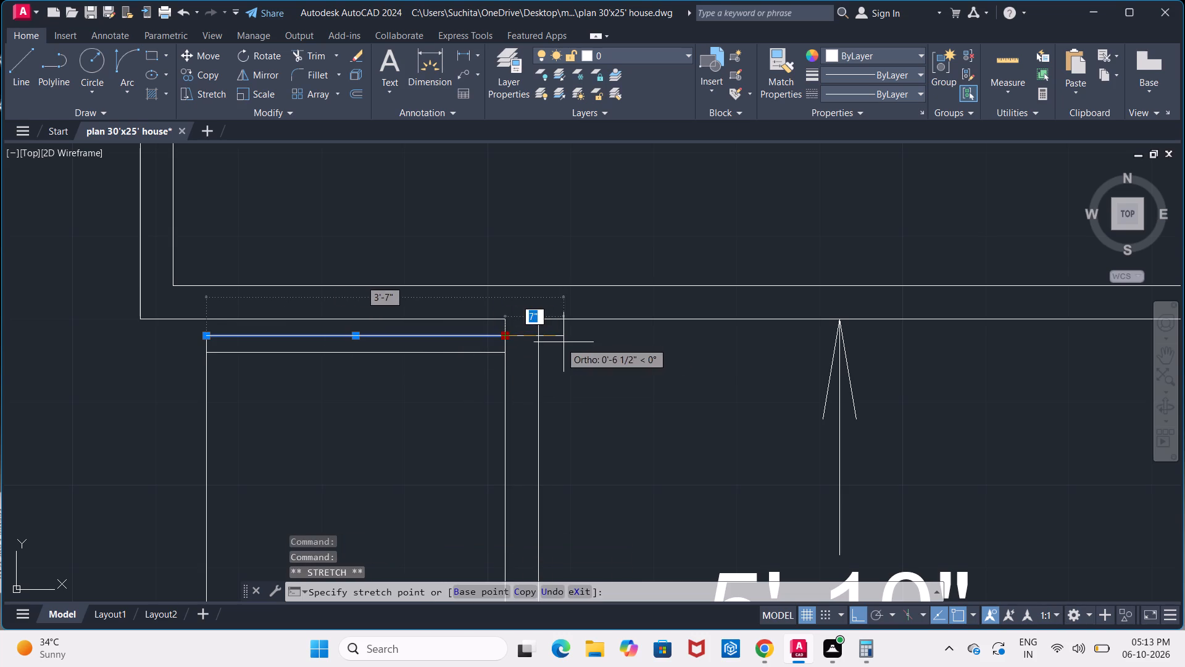
pyautogui.click(565, 343)
pyautogui.press('Escape')
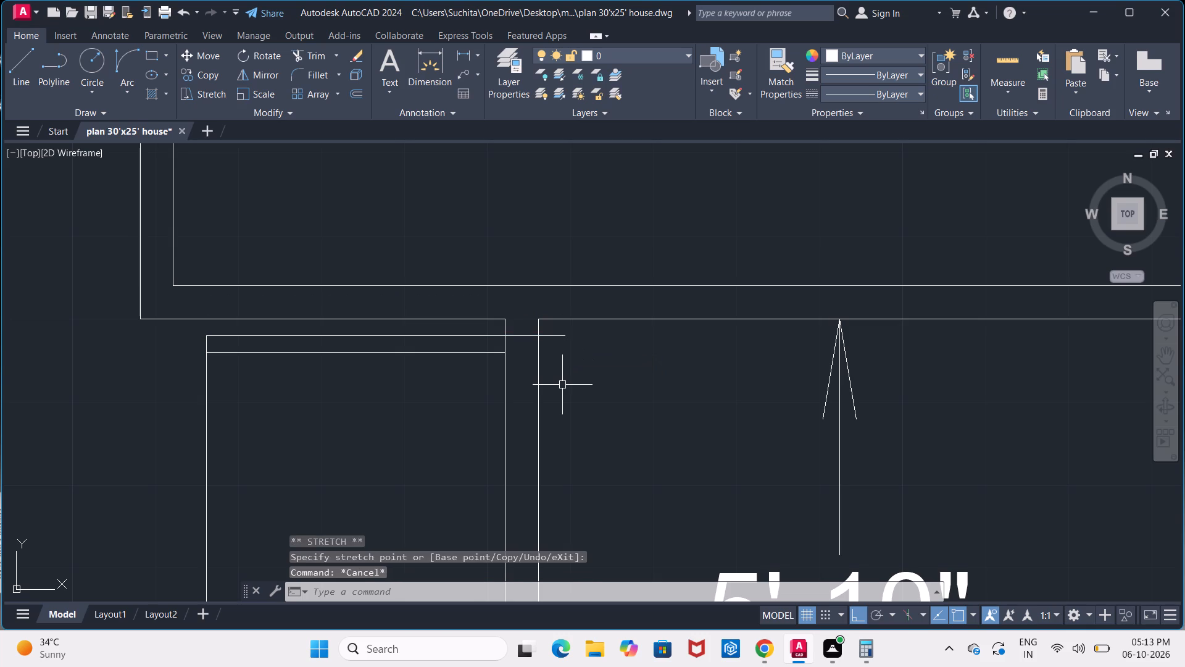
pyautogui.scroll(-2, 567, 395)
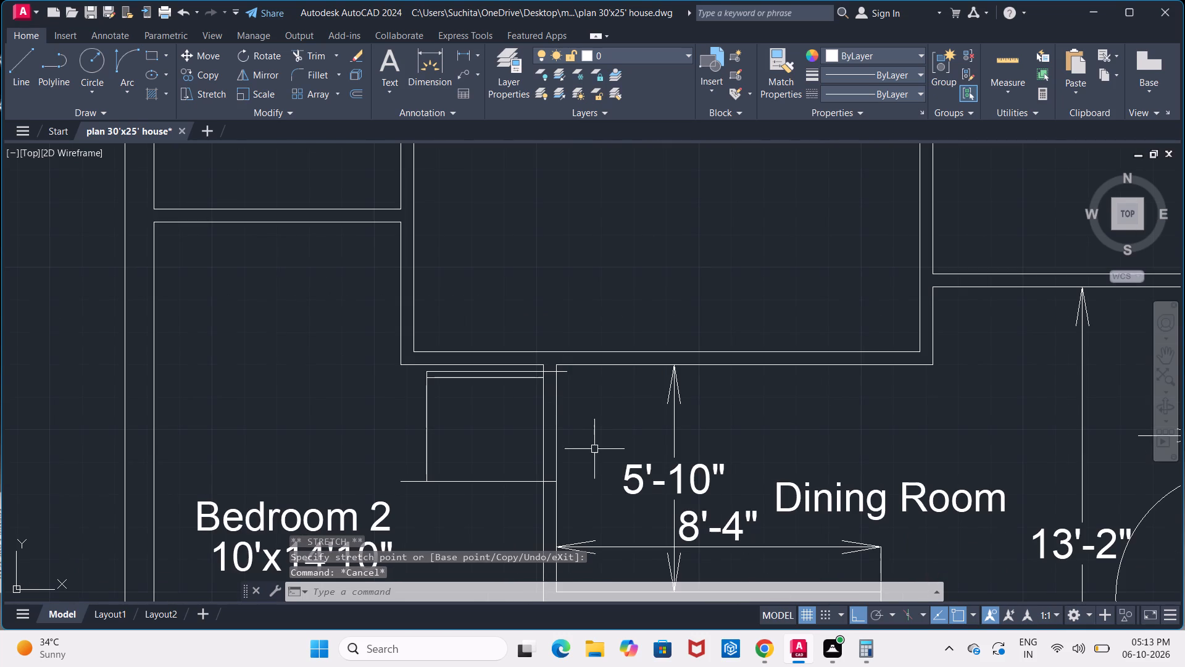
pyautogui.scroll(3, 565, 391)
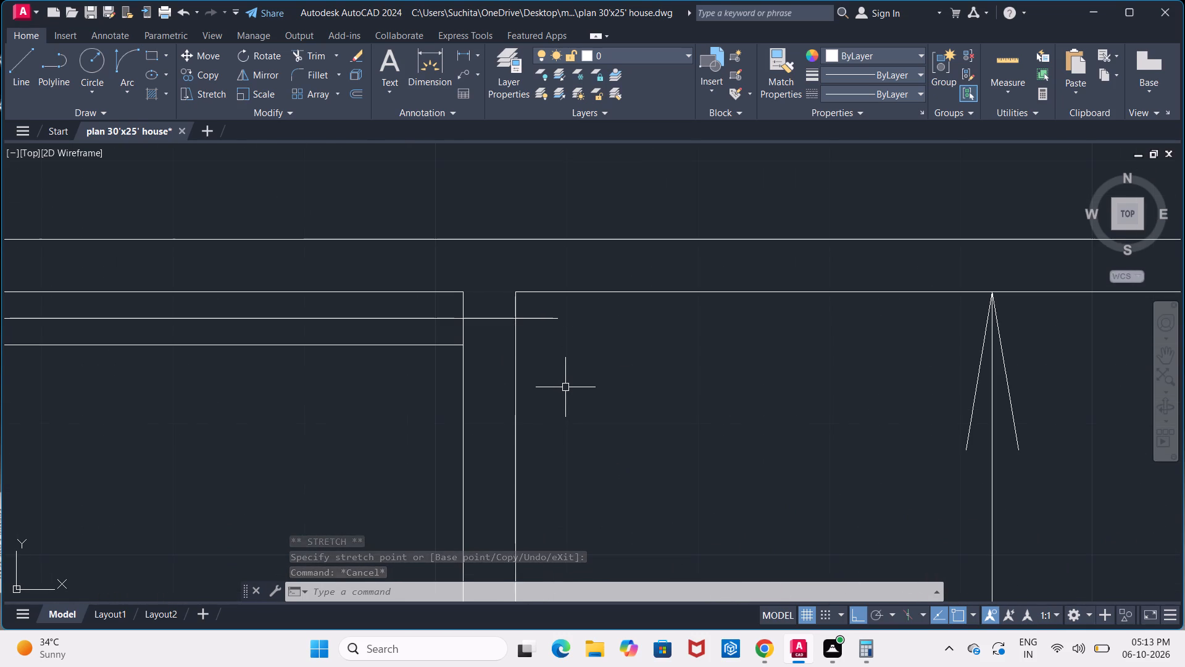
pyautogui.write('tr')
pyautogui.press('Return')
pyautogui.press('Return')
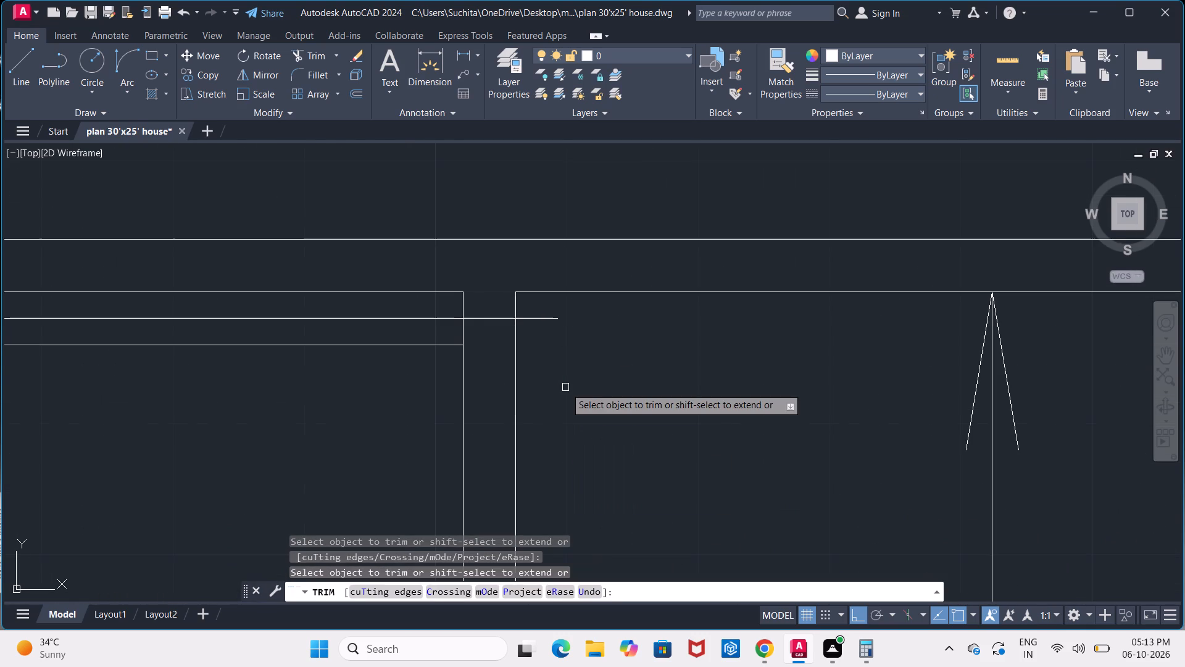
pyautogui.click(534, 319)
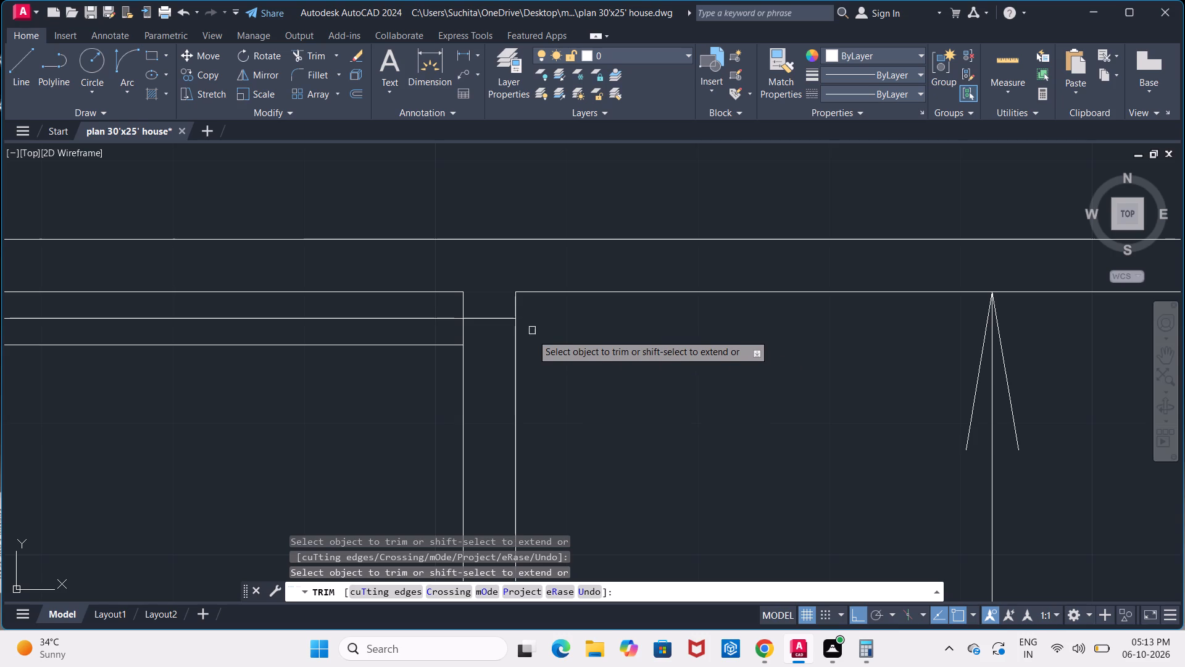
# Trim both wall faces between the opening's upper and lower lines to clear Bedroom 2's doorway.
pyautogui.scroll(-1, 499, 388)
pyautogui.moveTo(494, 387); pyautogui.dragTo(483, 301, button='middle')
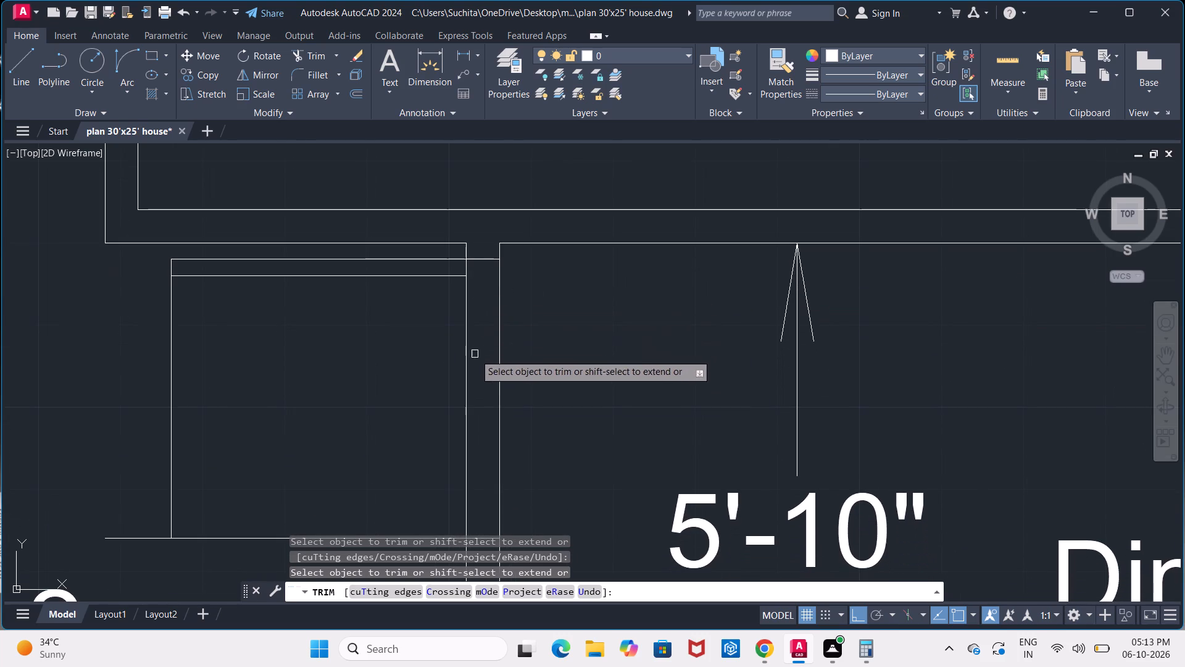
pyautogui.click(464, 359)
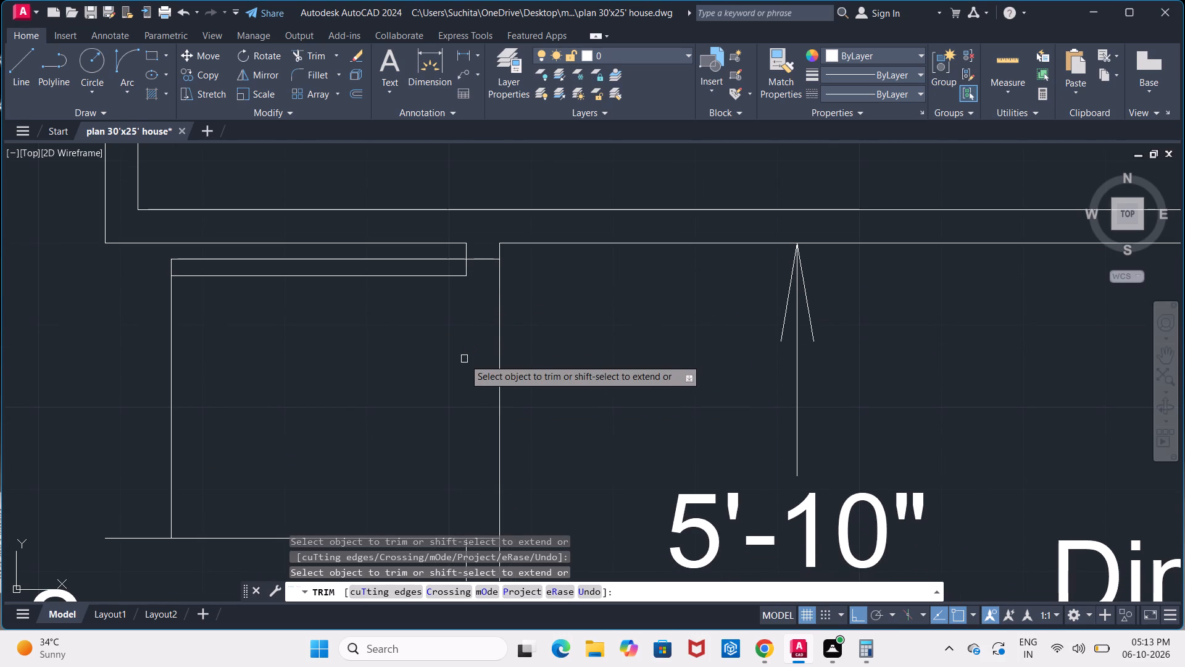
pyautogui.click(497, 373)
# Trim away the vertical construction line below the door leaf and the lower opening line's excess inside Bedroom 2.
pyautogui.scroll(-1, 497, 384)
pyautogui.moveTo(497, 384); pyautogui.dragTo(526, 341, button='middle')
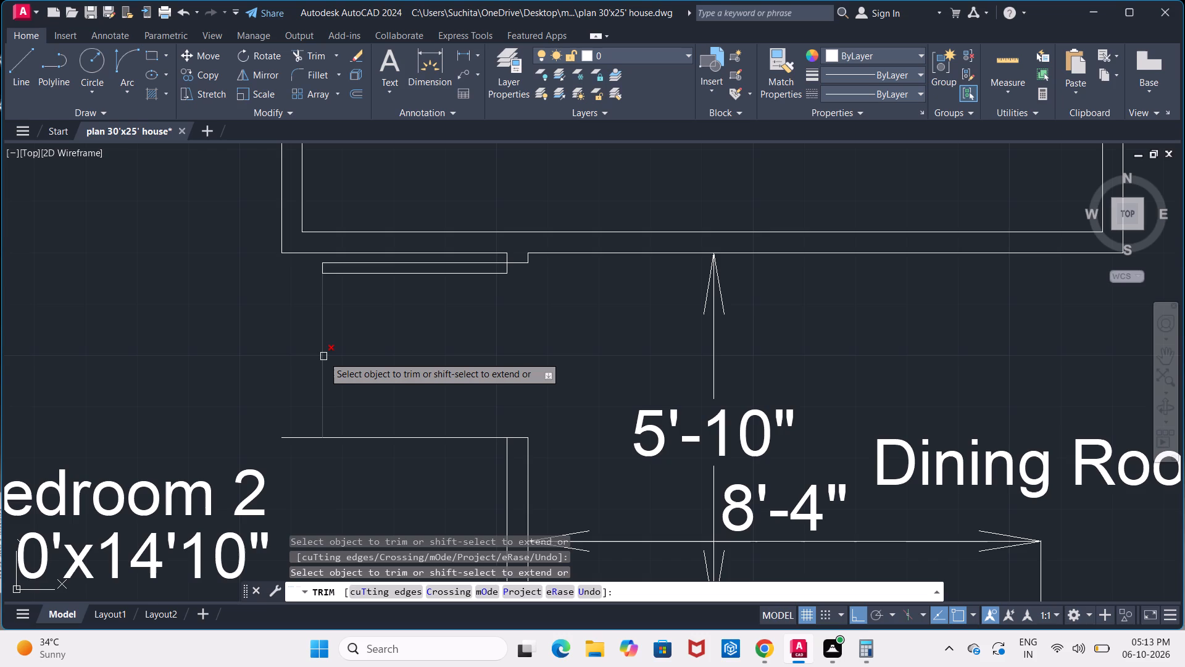
pyautogui.click(323, 356)
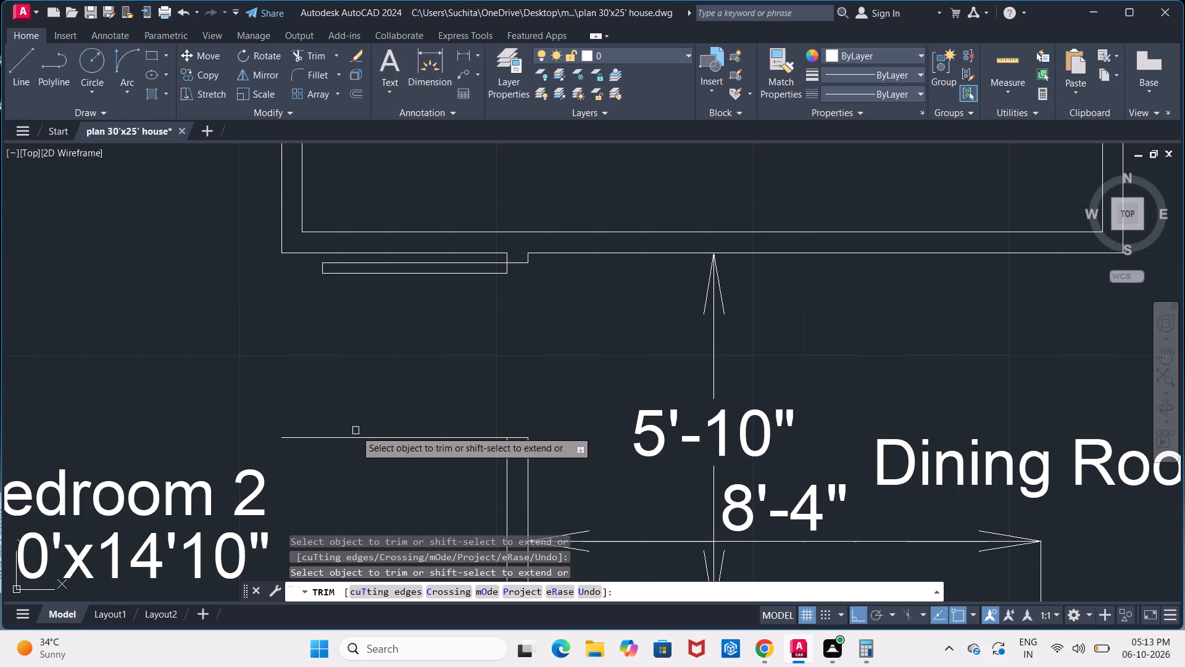
pyautogui.click(355, 437)
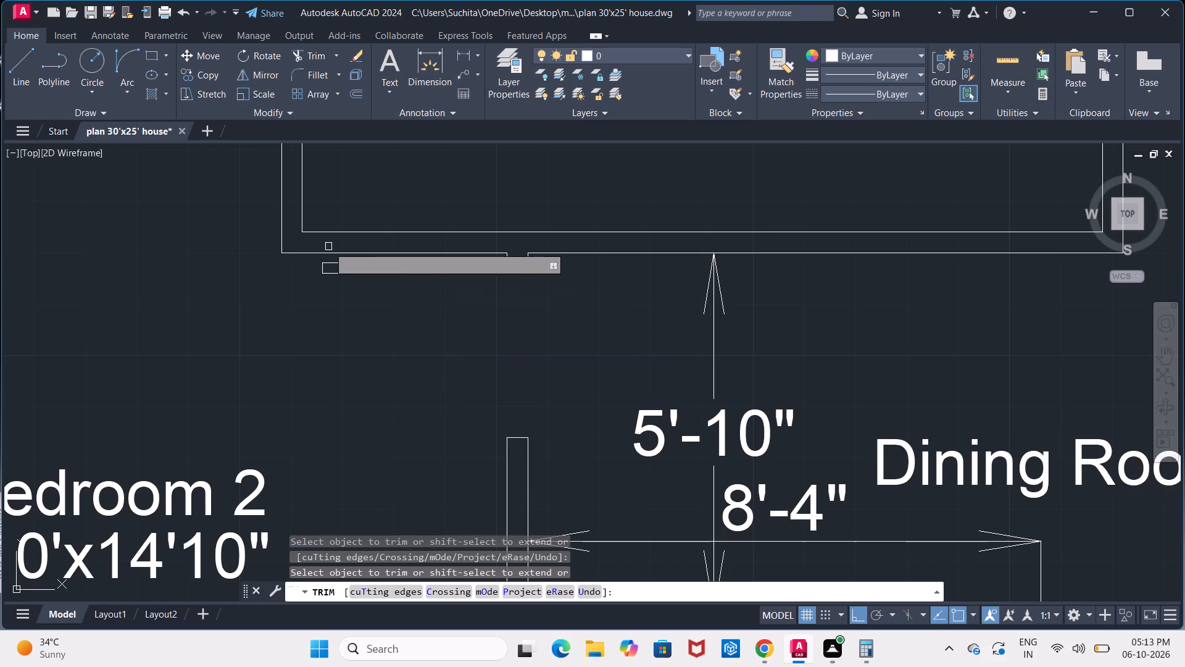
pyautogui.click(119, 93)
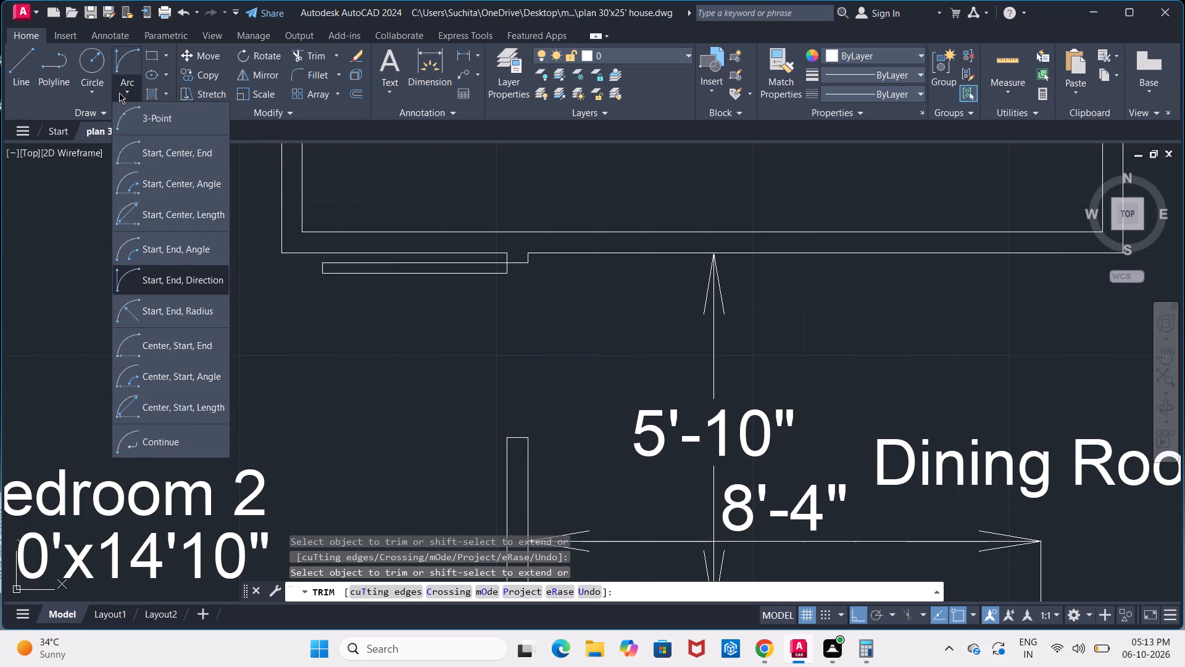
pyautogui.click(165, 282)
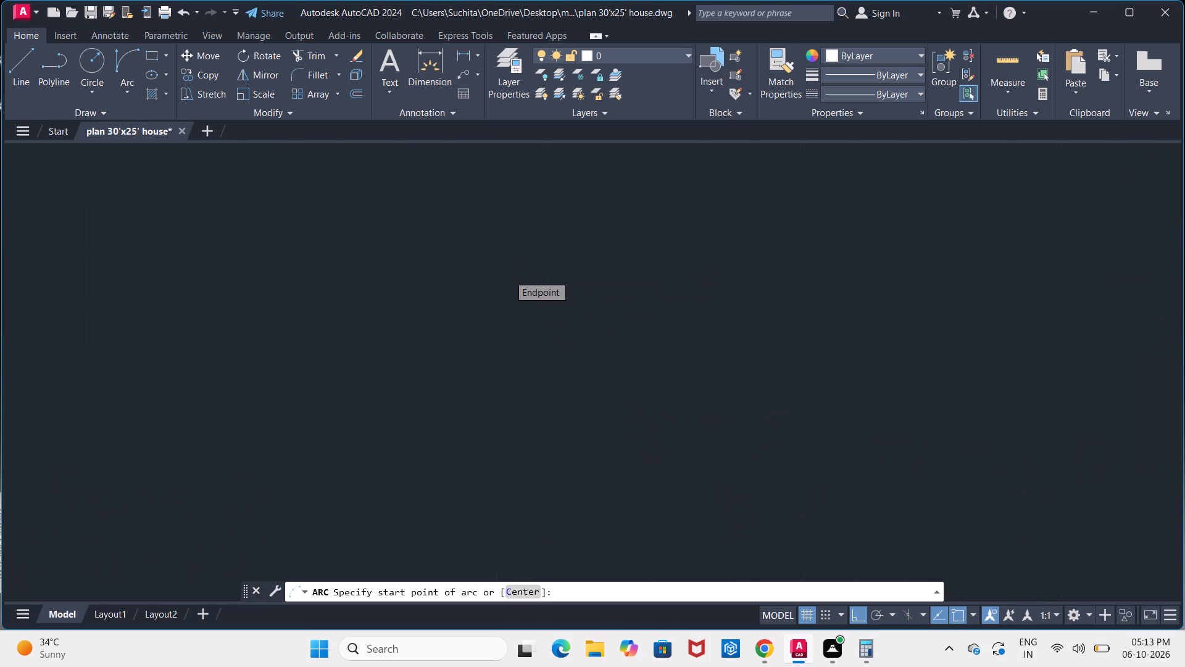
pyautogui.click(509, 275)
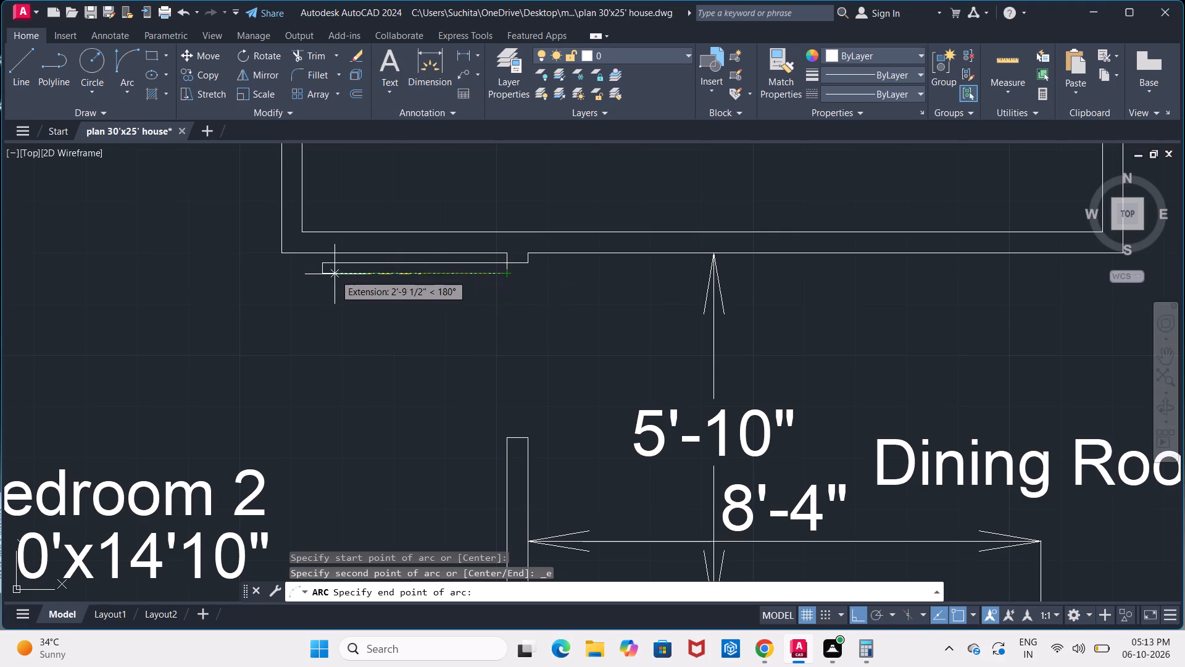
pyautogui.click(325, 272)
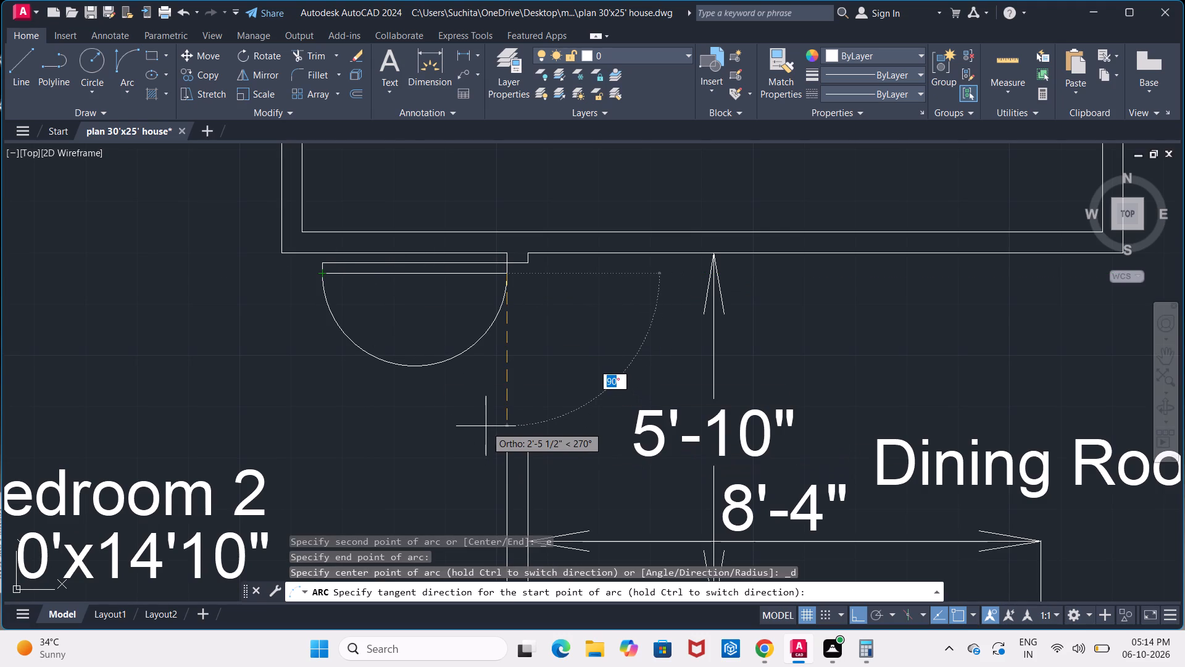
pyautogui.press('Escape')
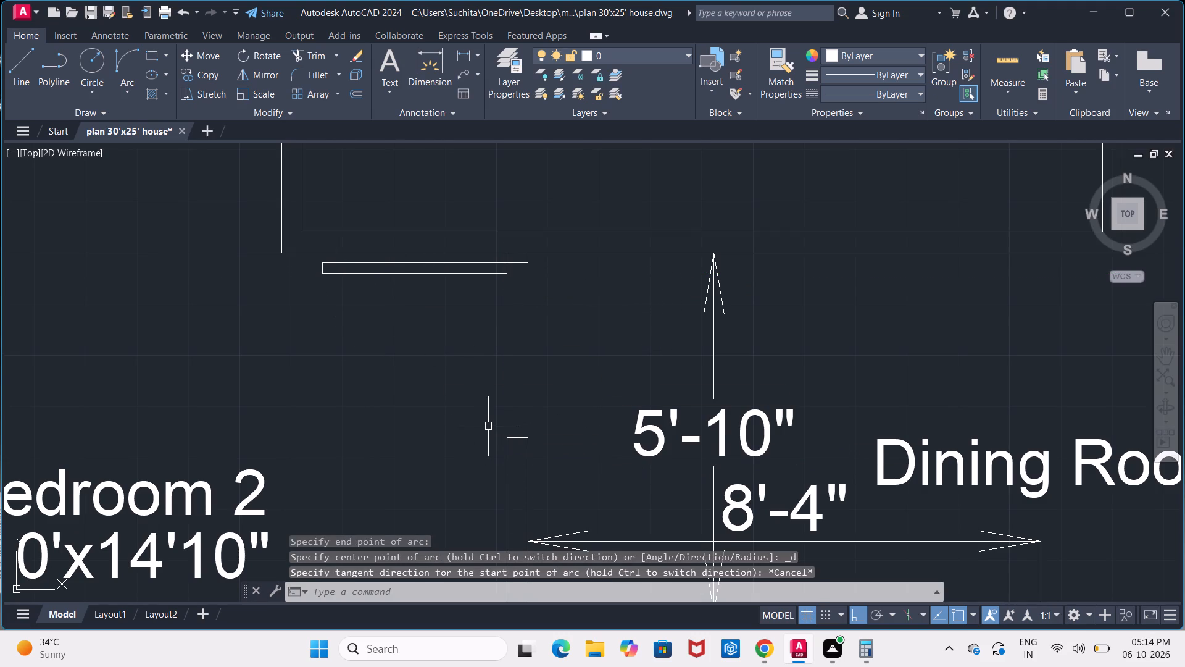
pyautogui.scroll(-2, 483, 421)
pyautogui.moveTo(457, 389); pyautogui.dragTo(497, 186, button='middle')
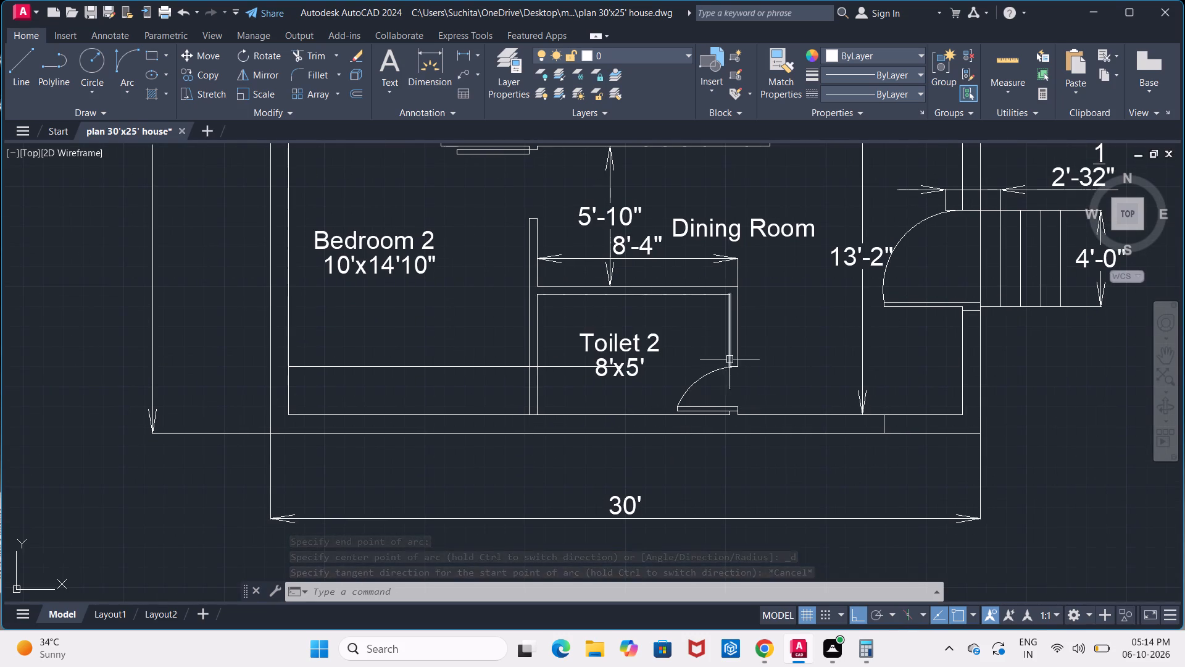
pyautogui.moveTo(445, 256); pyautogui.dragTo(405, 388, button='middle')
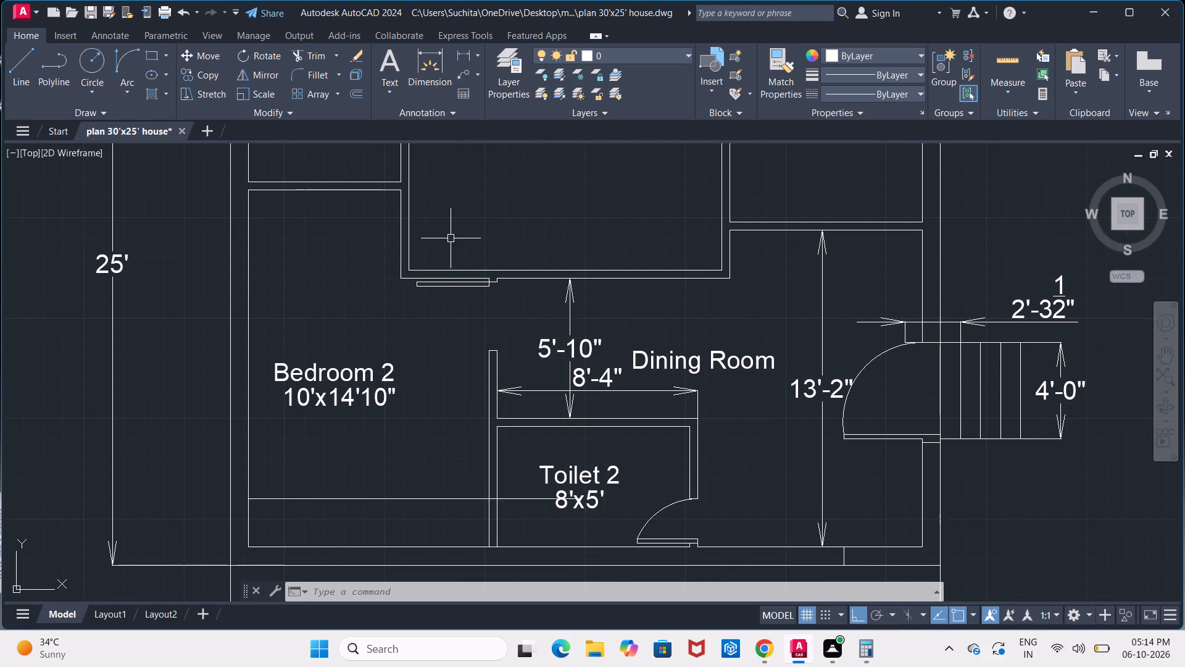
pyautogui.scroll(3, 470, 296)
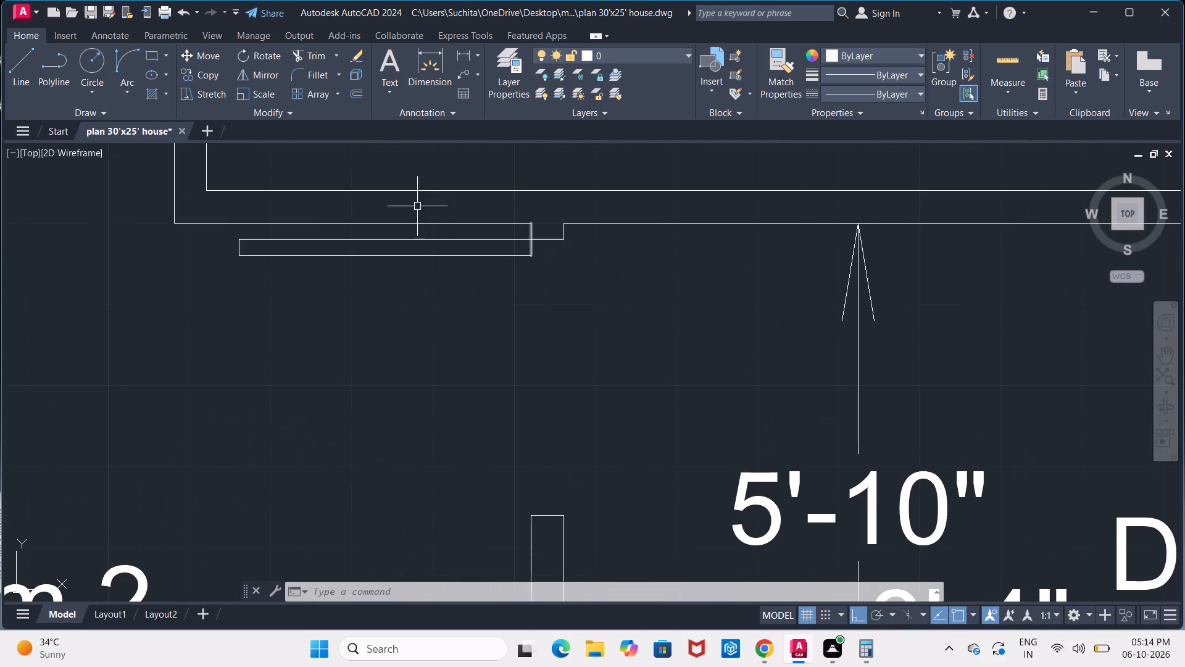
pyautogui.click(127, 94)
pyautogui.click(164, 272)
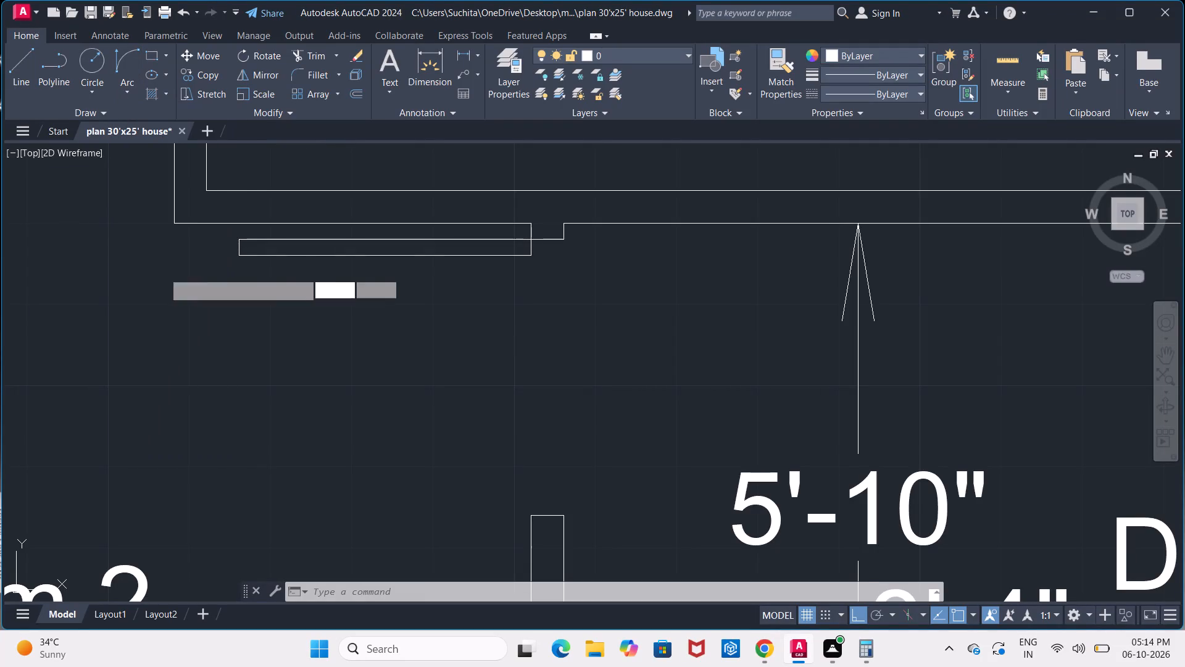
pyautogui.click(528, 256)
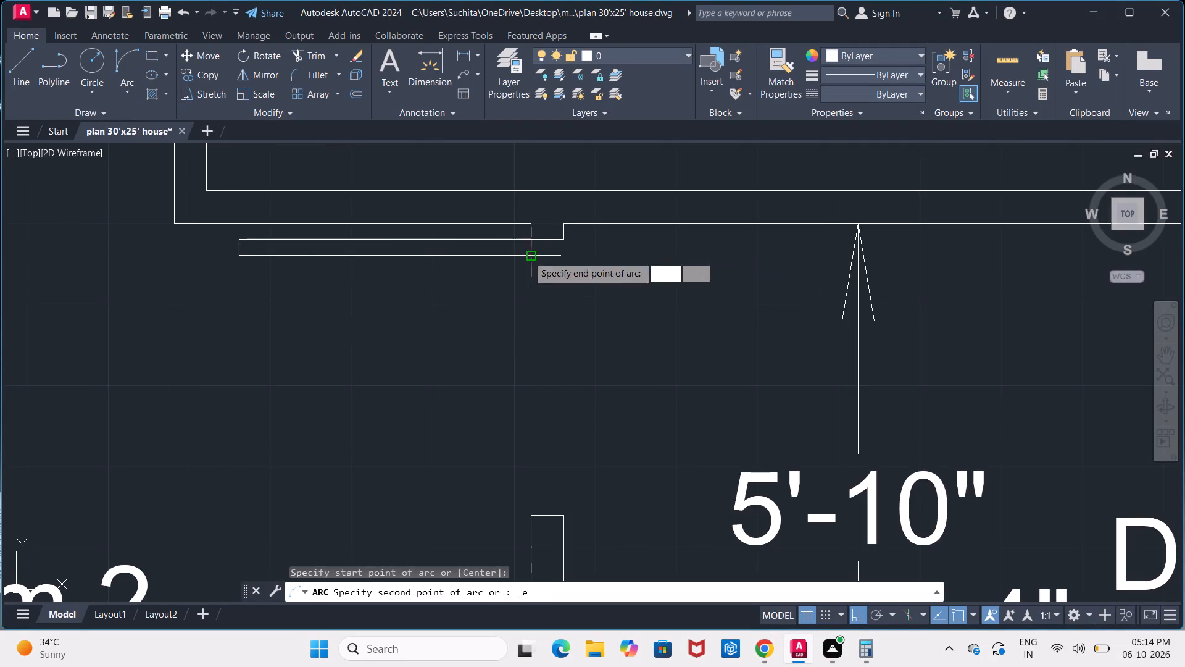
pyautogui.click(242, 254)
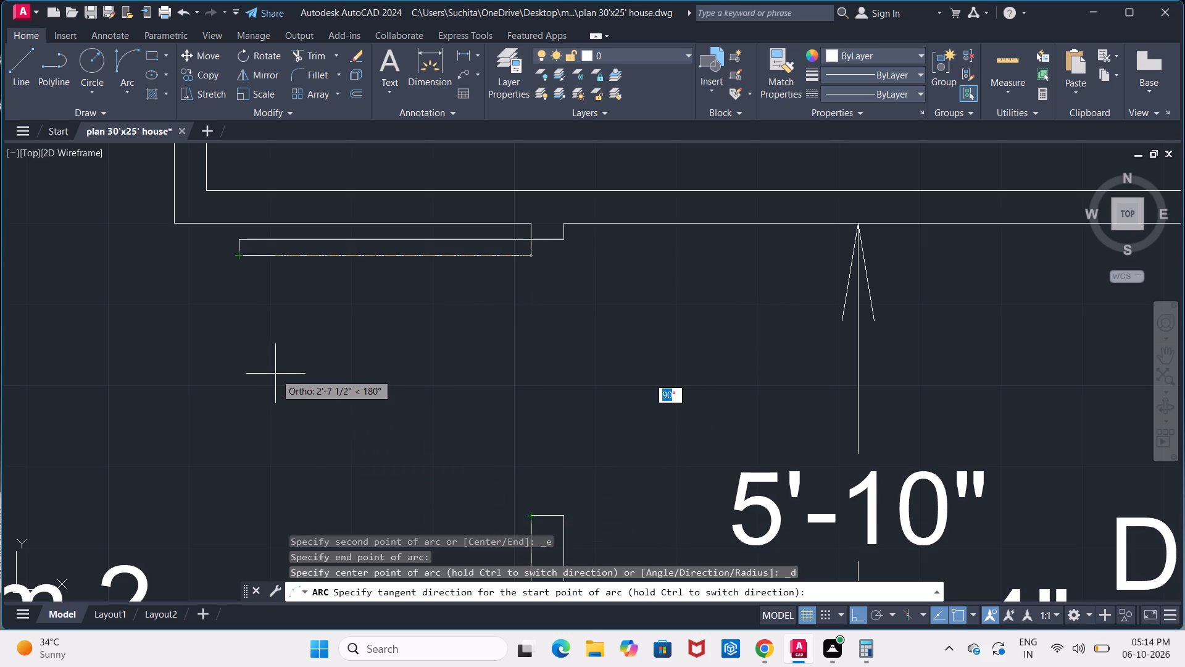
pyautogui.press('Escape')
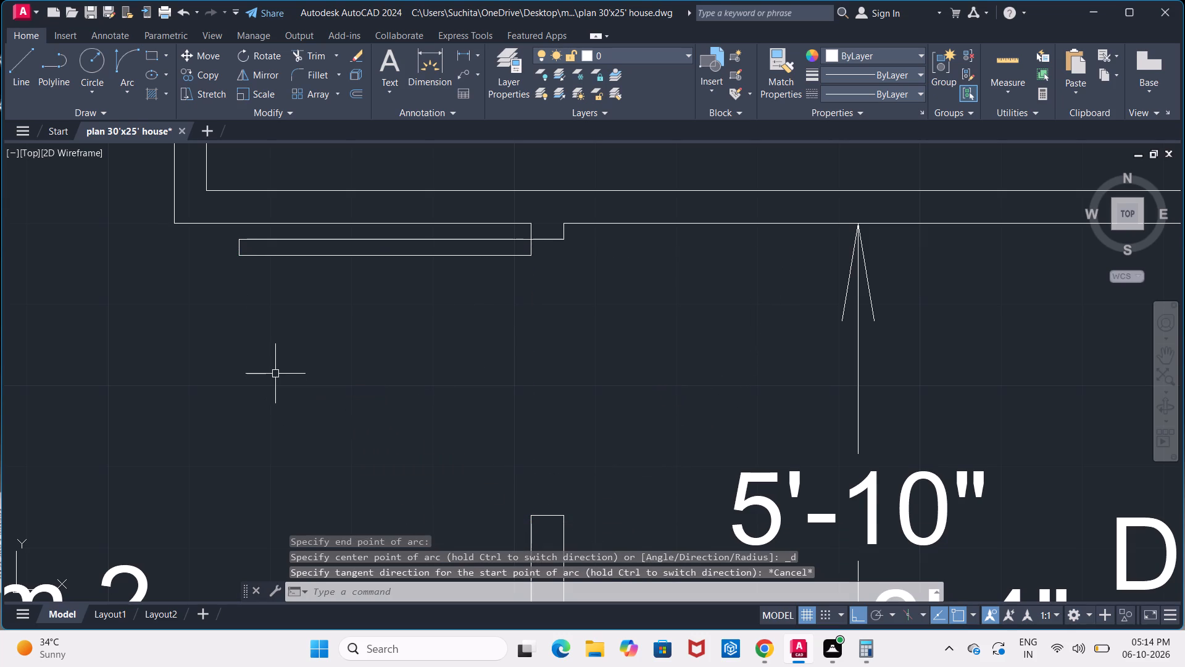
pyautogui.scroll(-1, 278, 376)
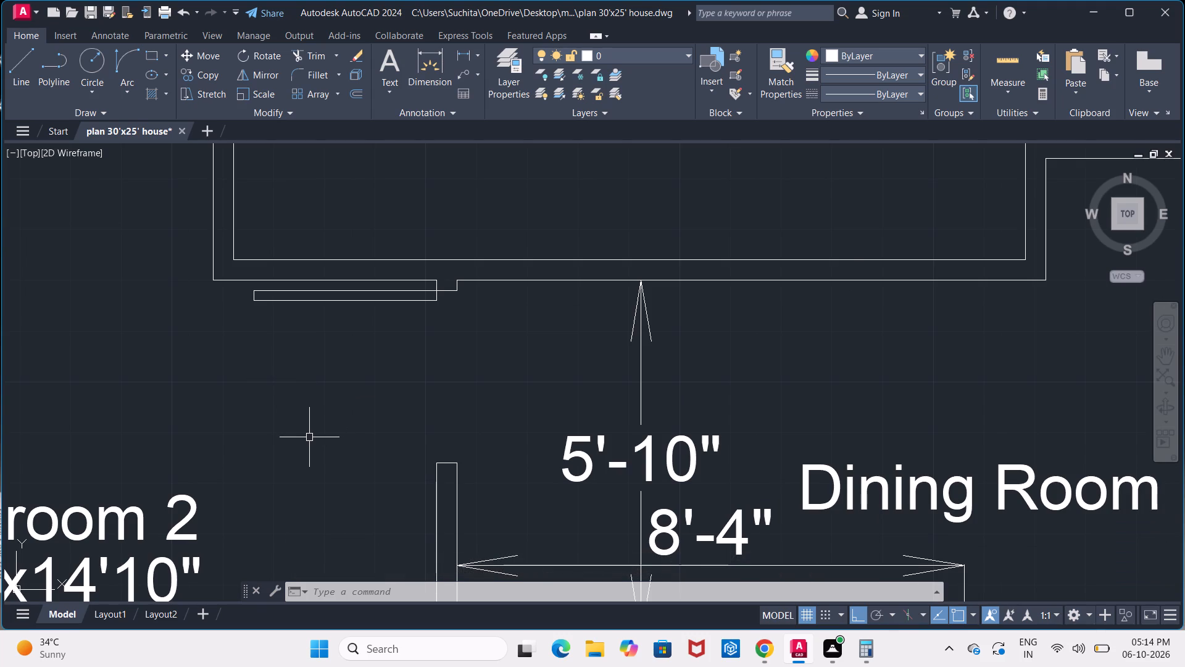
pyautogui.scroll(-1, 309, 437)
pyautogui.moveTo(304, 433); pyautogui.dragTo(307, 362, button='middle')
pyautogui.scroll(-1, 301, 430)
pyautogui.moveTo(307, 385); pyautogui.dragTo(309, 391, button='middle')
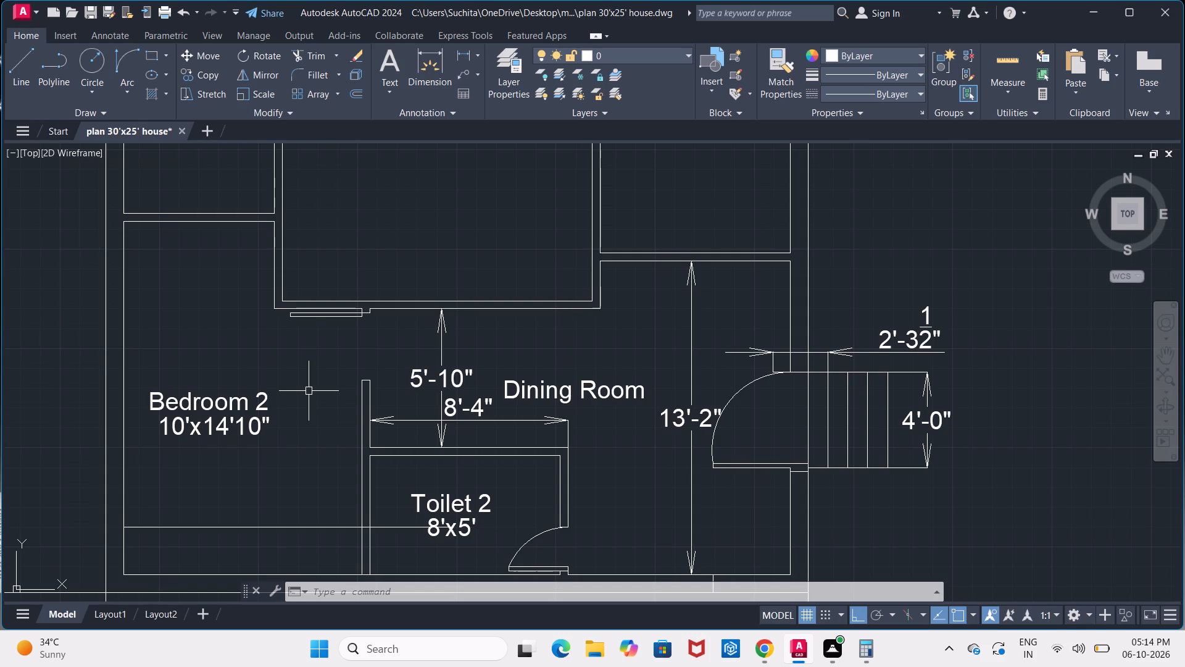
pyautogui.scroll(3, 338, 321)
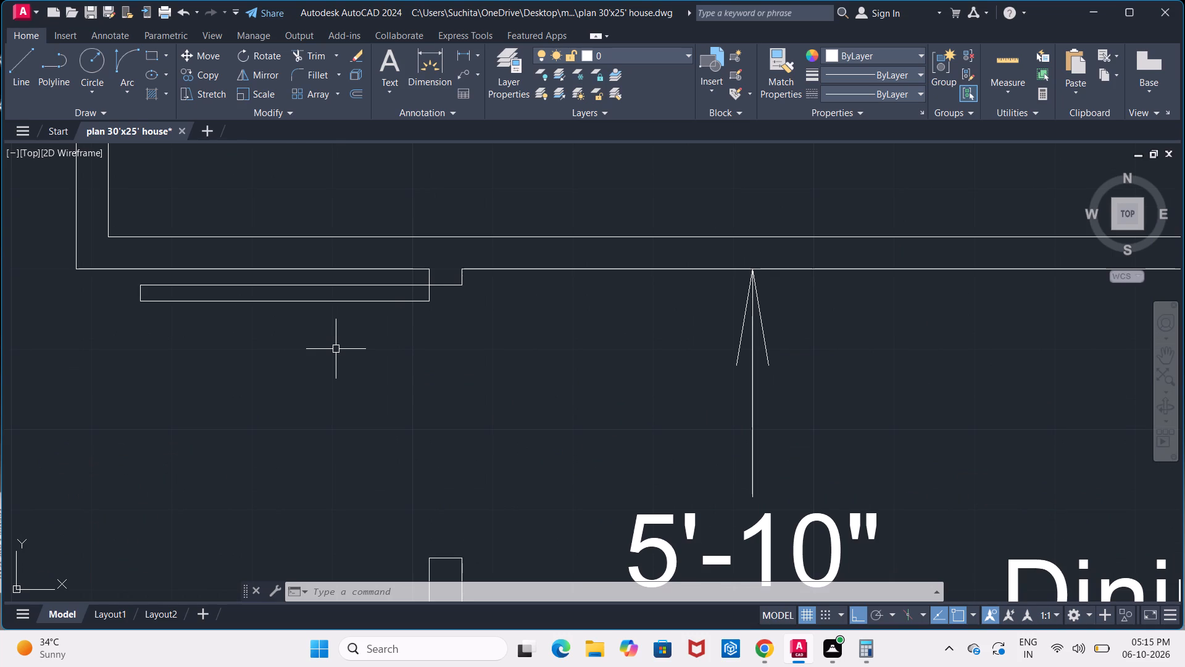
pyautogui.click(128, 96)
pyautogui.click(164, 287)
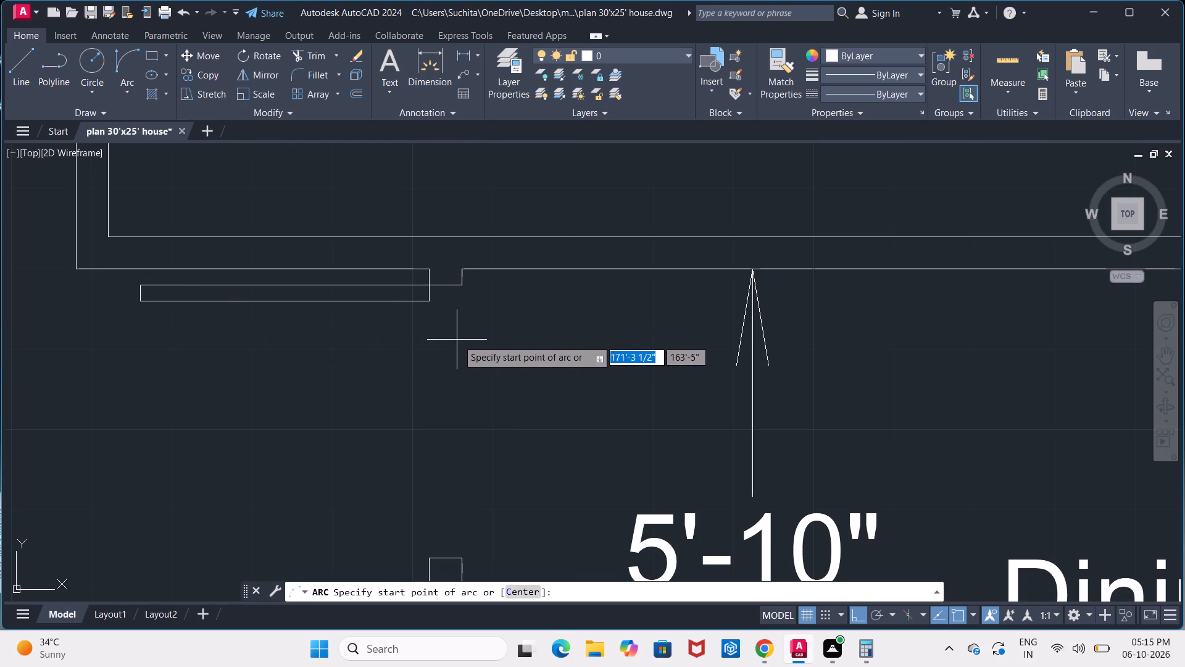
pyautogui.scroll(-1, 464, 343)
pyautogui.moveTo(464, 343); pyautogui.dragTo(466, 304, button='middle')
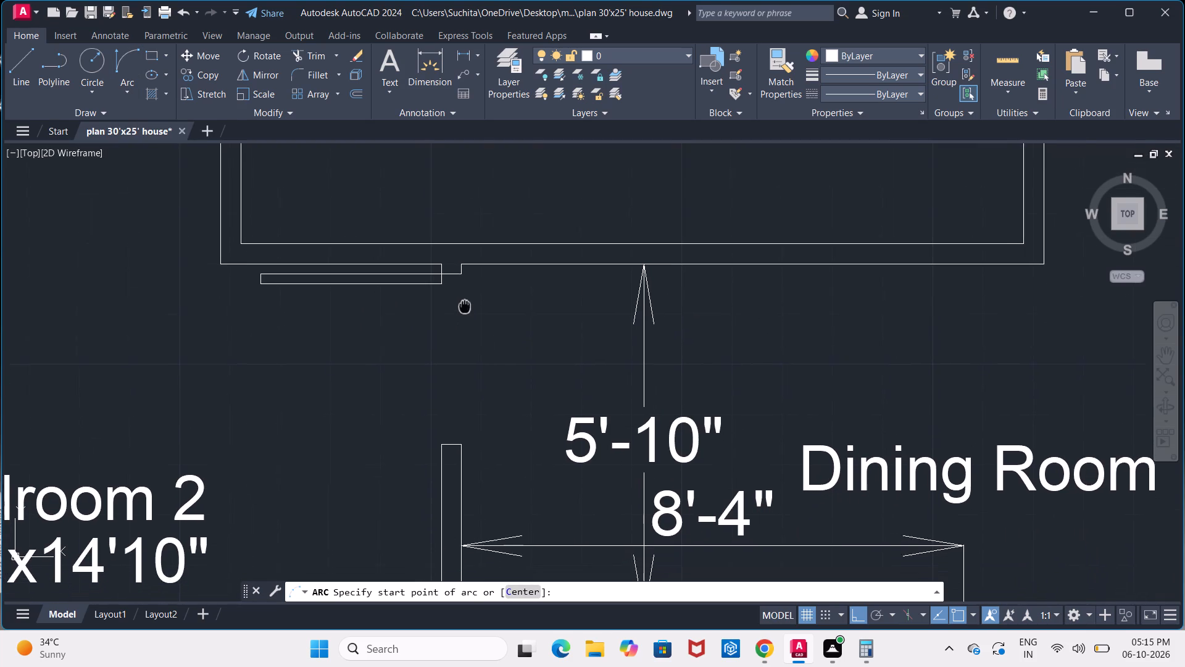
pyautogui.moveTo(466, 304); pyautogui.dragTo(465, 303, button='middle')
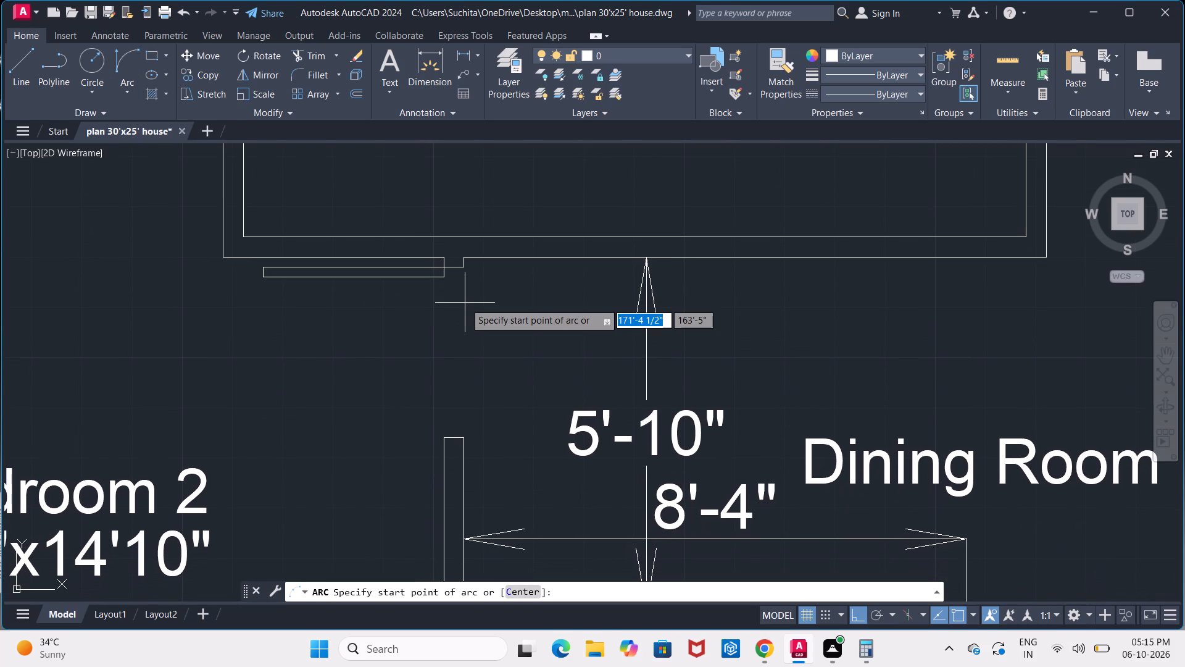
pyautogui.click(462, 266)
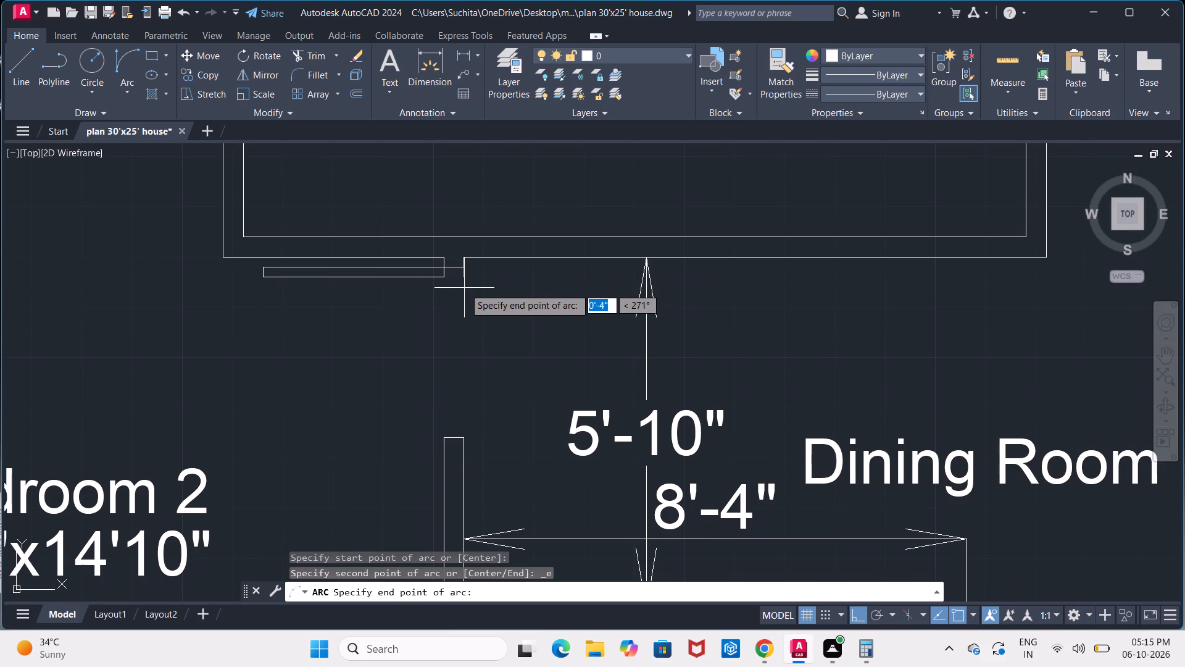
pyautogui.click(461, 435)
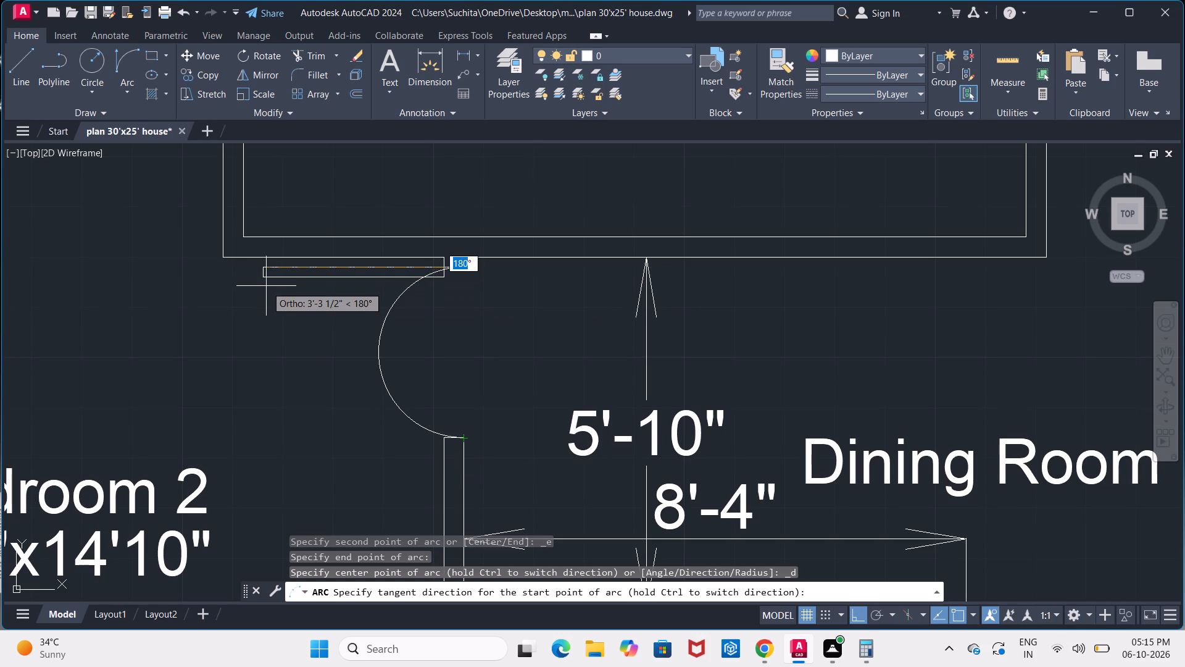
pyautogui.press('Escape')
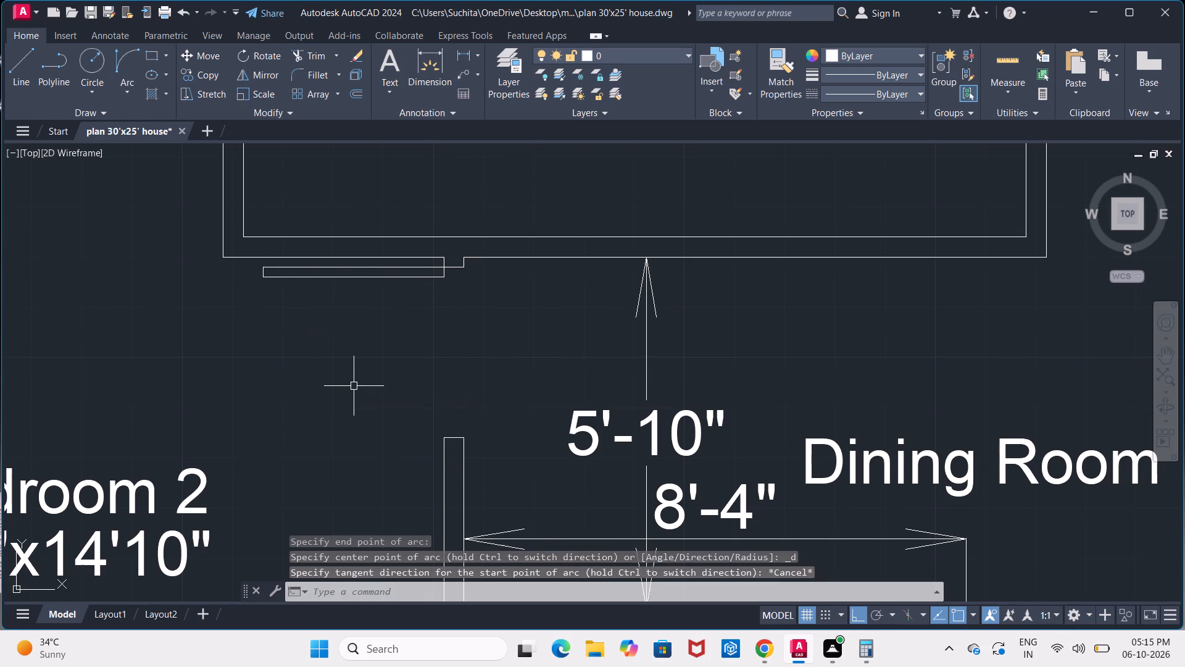